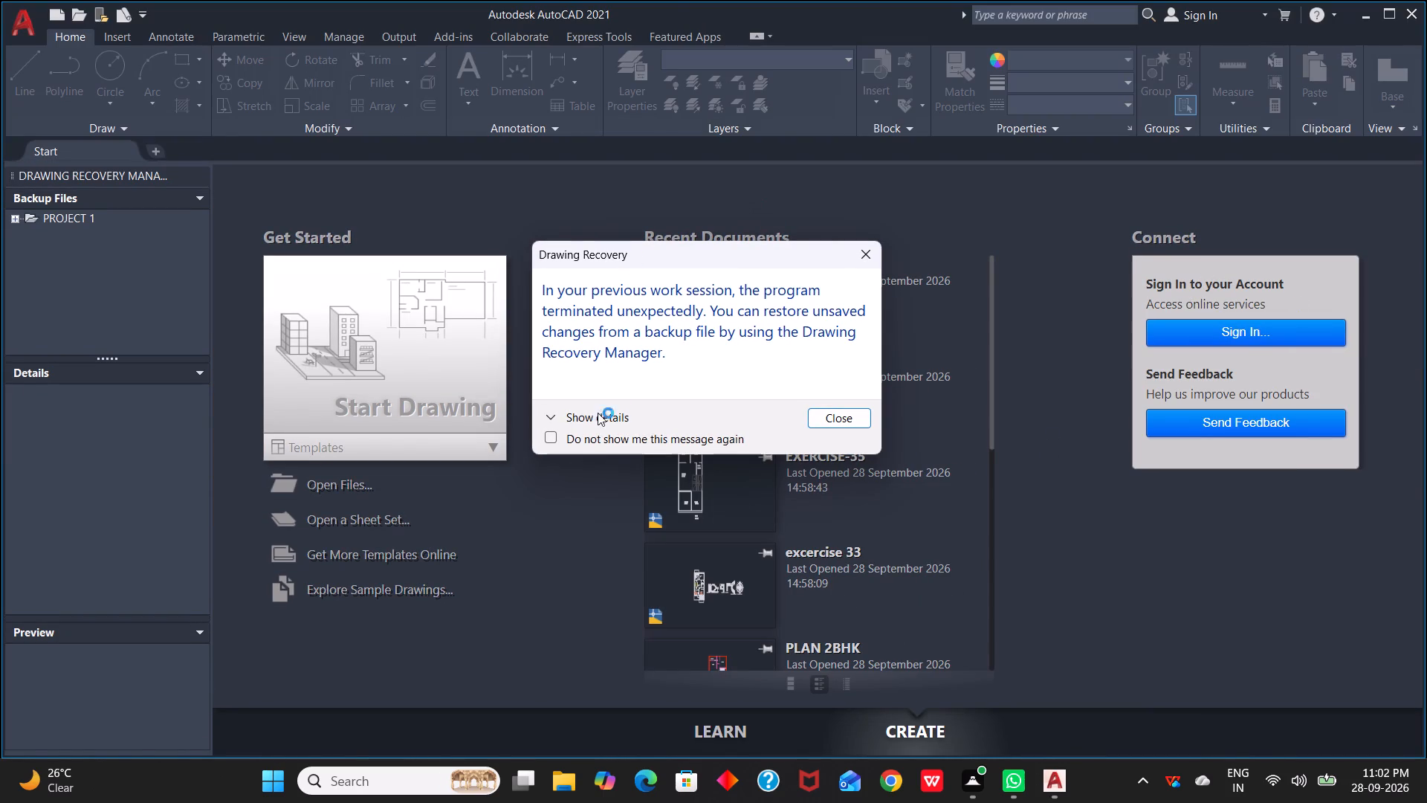
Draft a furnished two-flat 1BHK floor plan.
Review the details of the Drawing Recovery notice and dismiss it, leaving the notice enabled for future sessions.
left_click(552, 438)
left_click(552, 437)
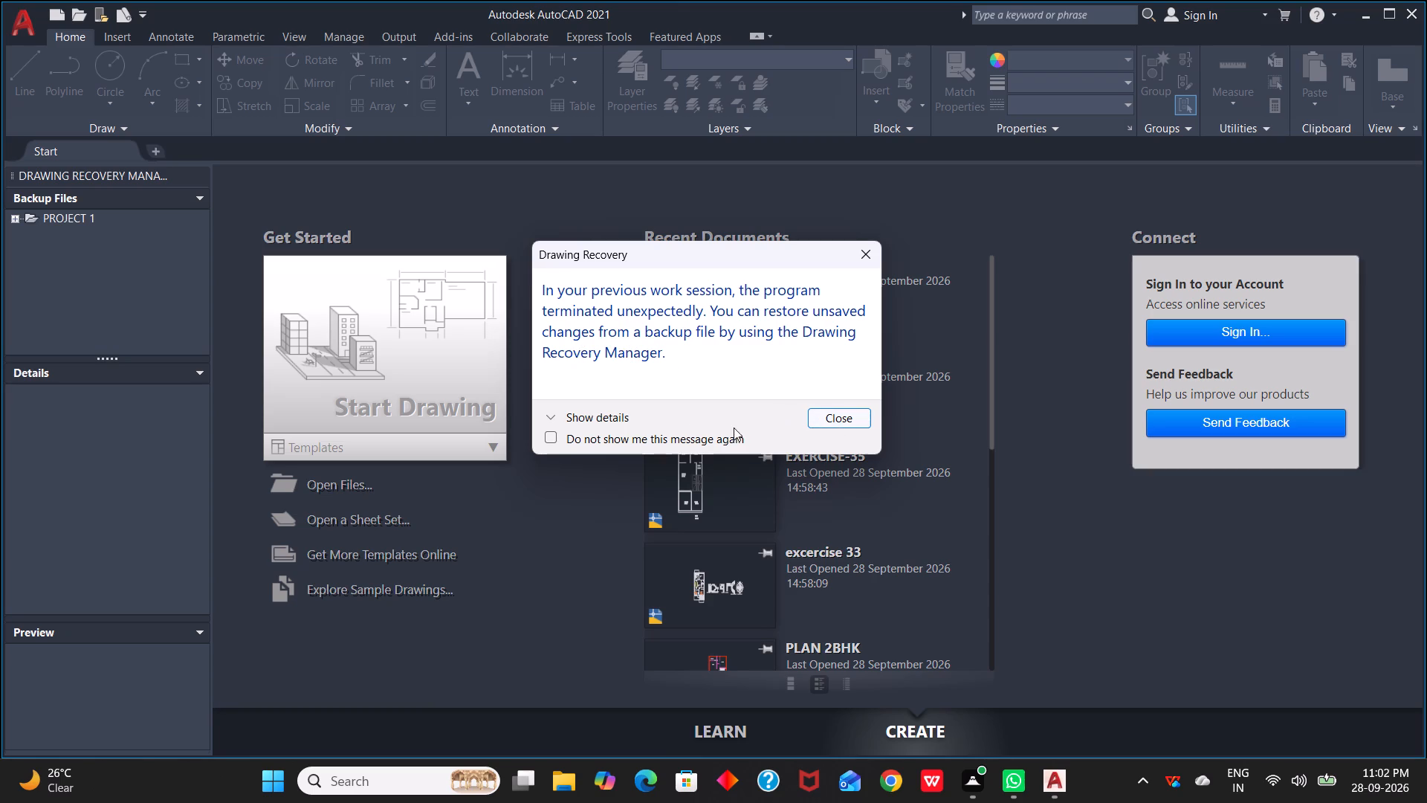
left_click(595, 411)
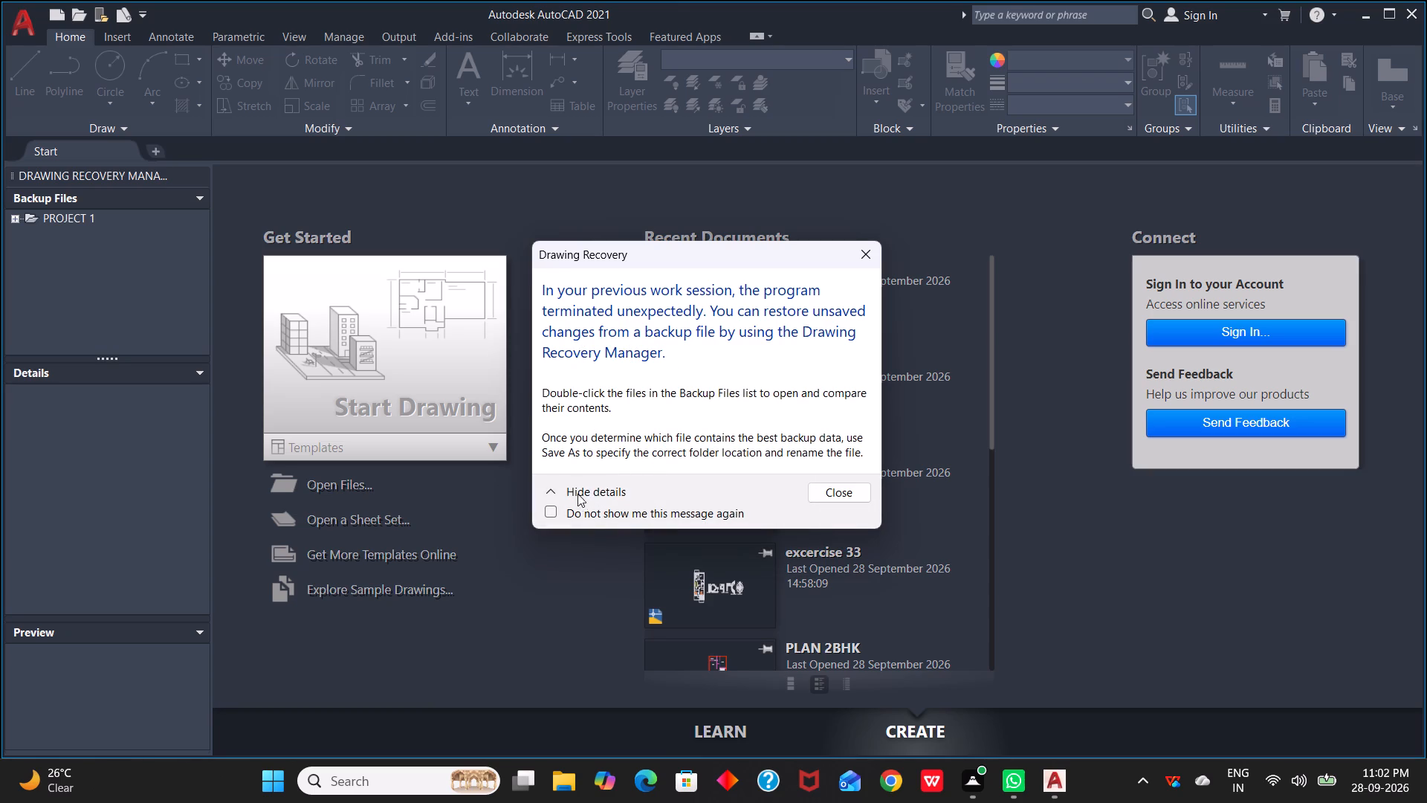
left_click(578, 494)
left_click(870, 262)
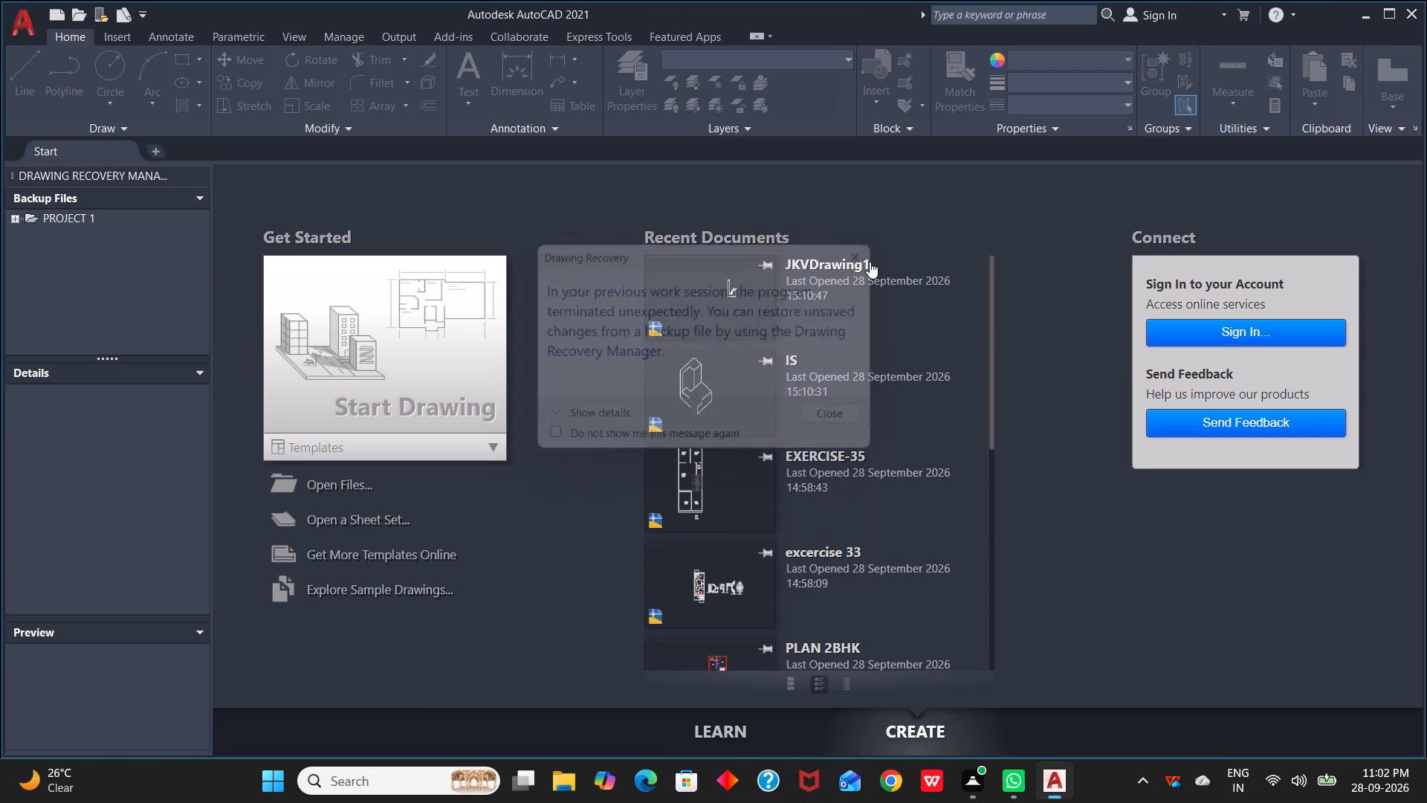
Open PROJECT 1.dwg from the PROJECT 1 backup files in the Drawing Recovery Manager.
scroll(777, 379, "down", 3)
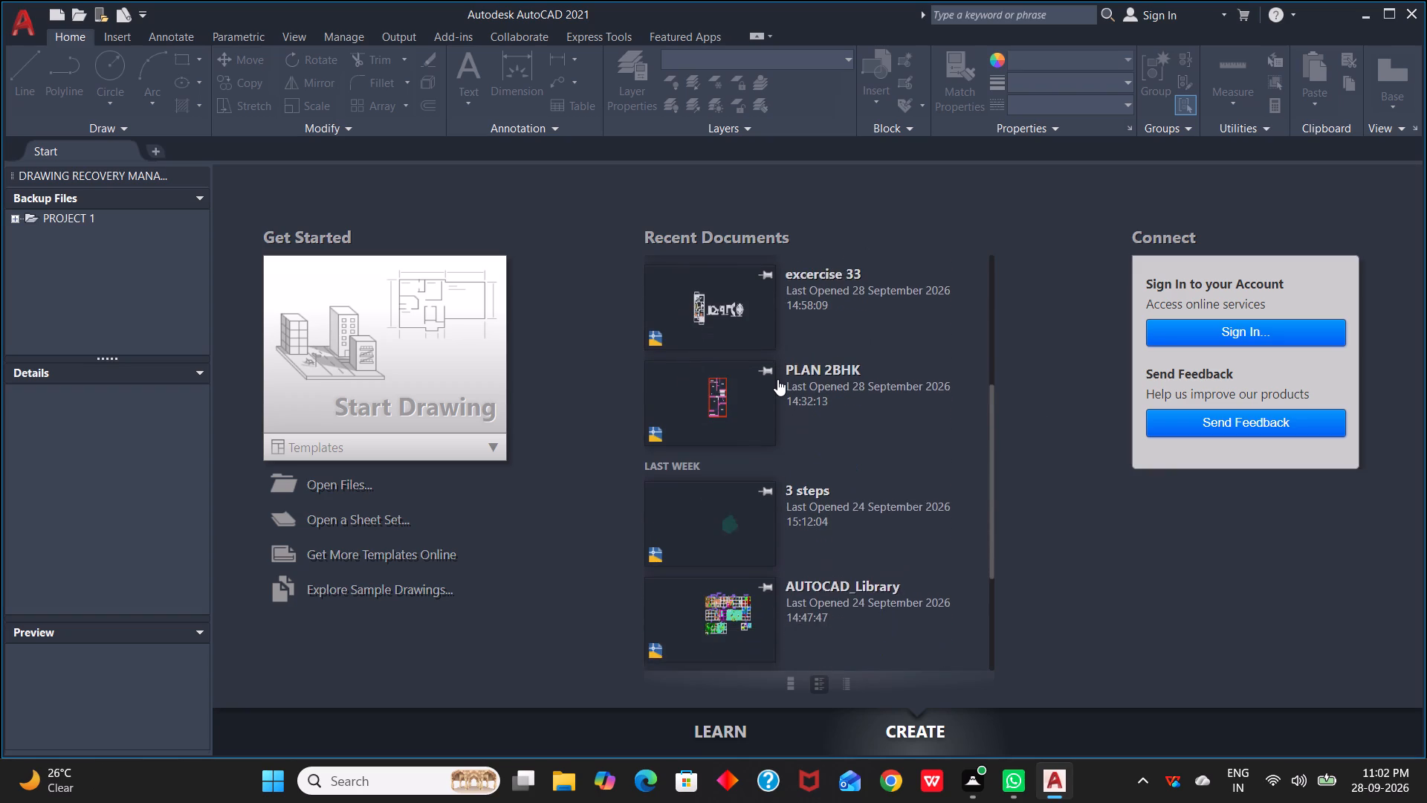
scroll(777, 379, "down", 2)
left_click(166, 300)
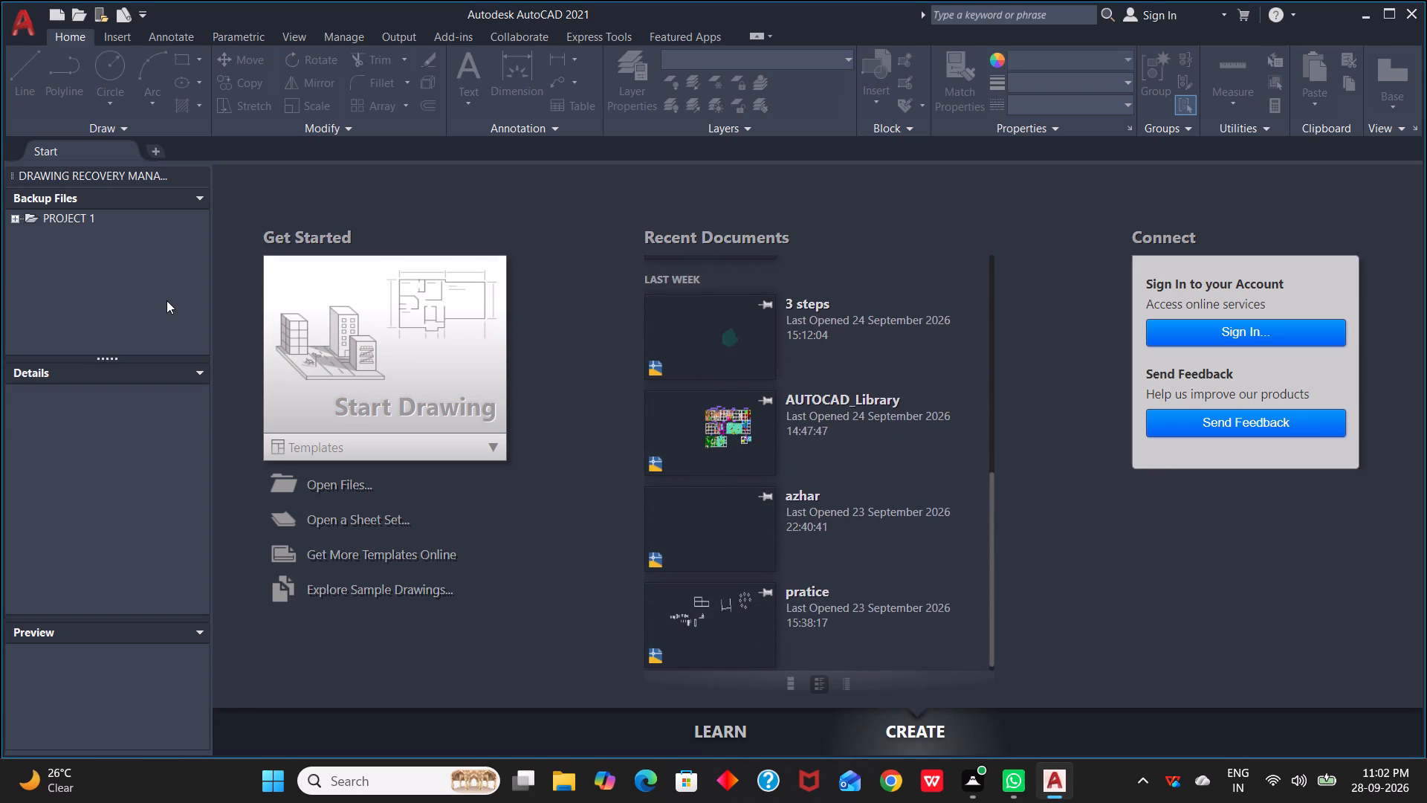
left_click(33, 219)
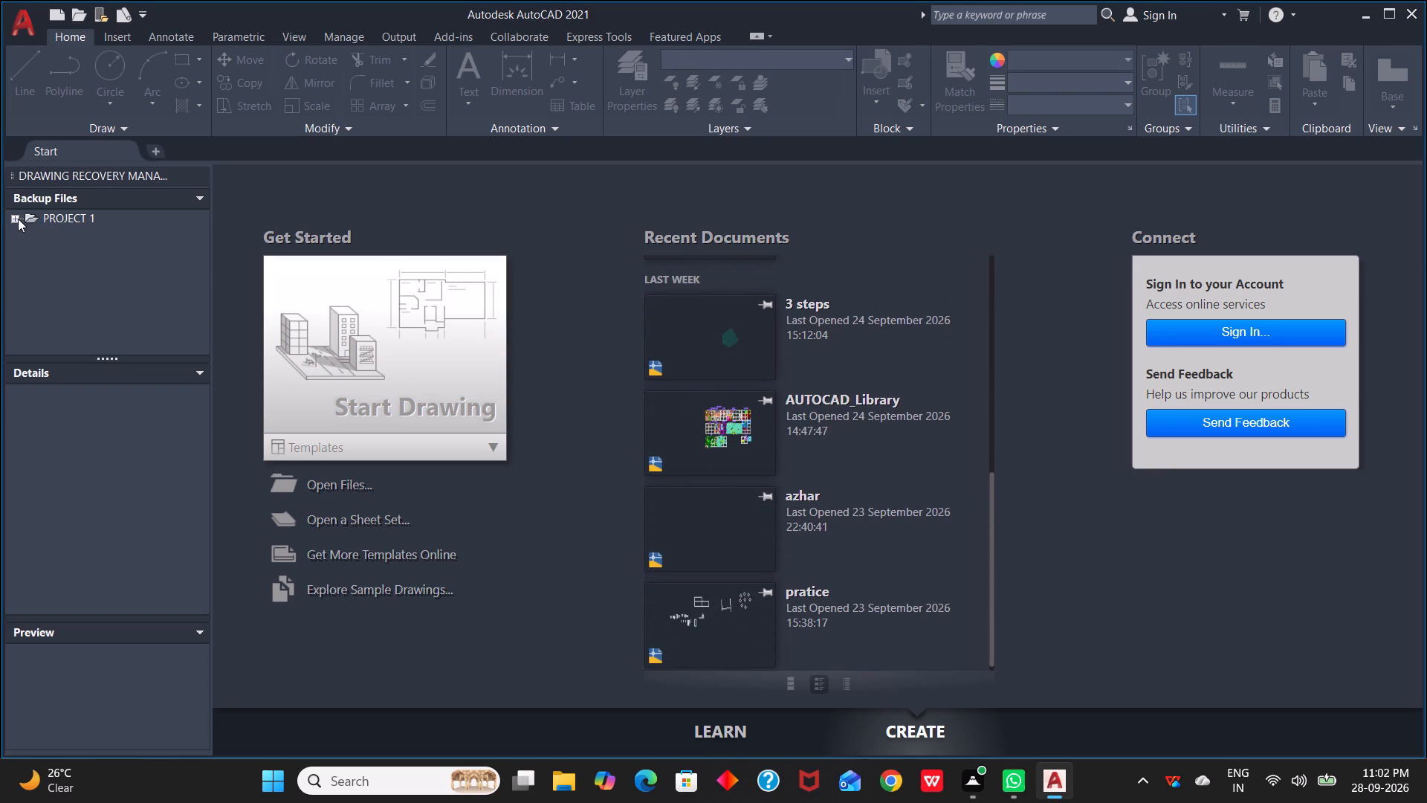
left_click(14, 219)
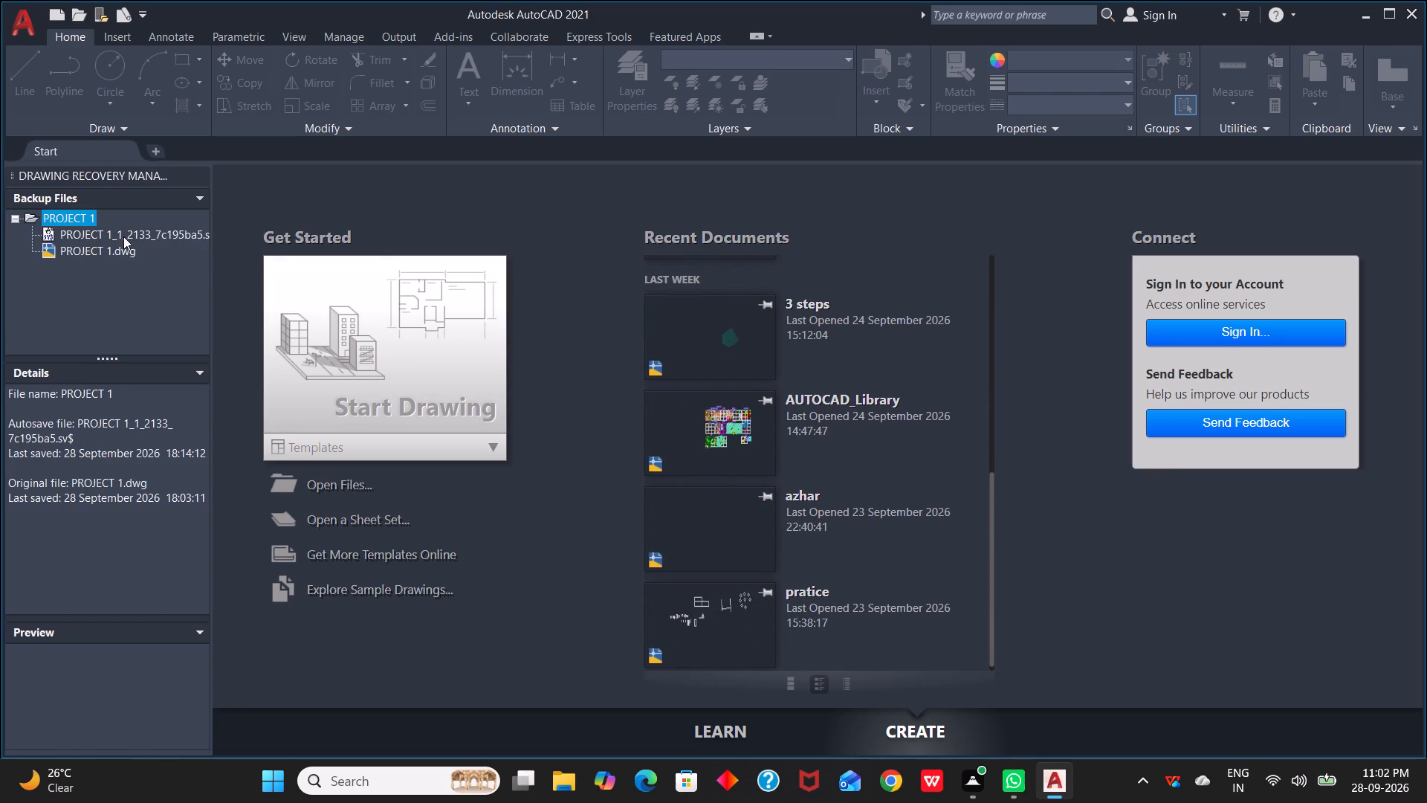
left_click(114, 247)
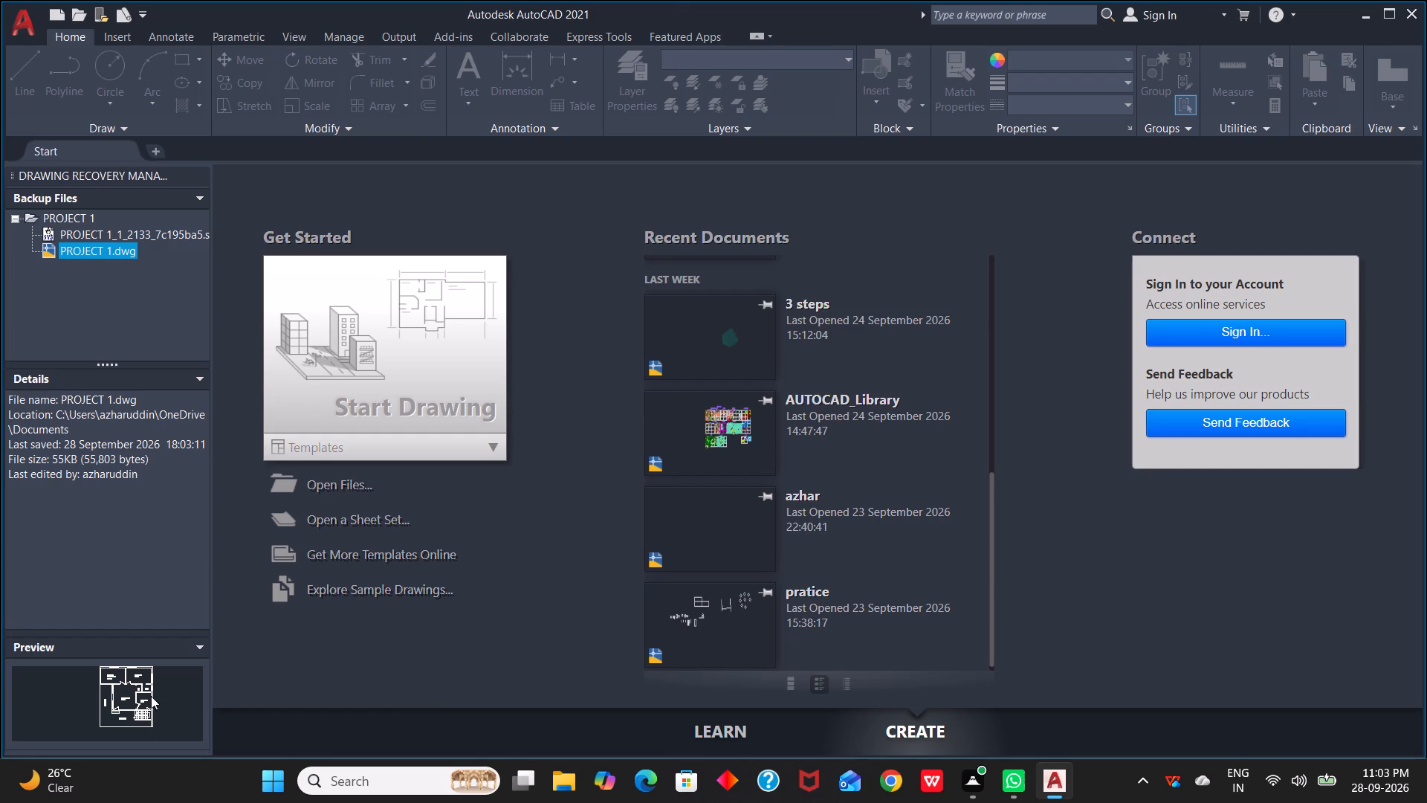
left_click(149, 694)
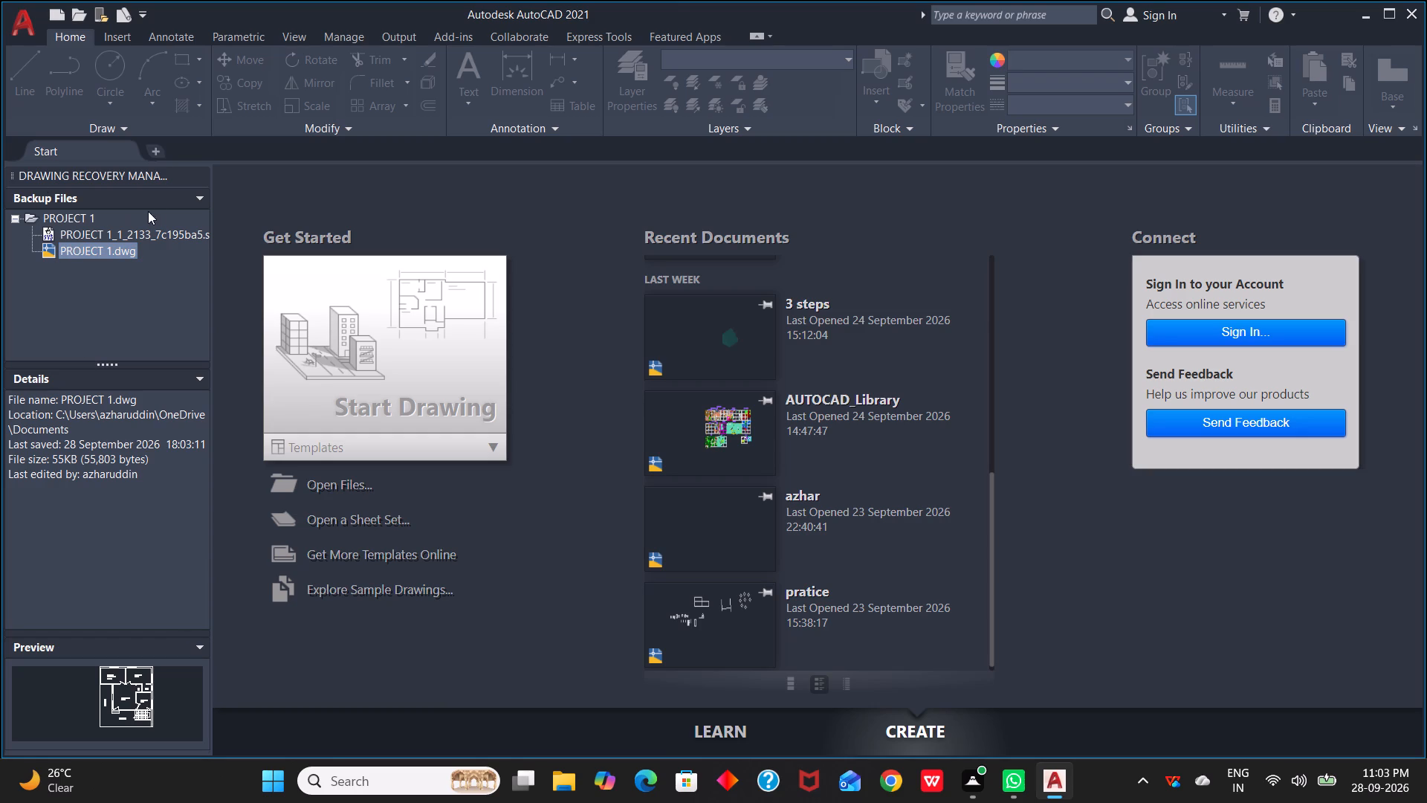
right_click(129, 244)
left_click(167, 251)
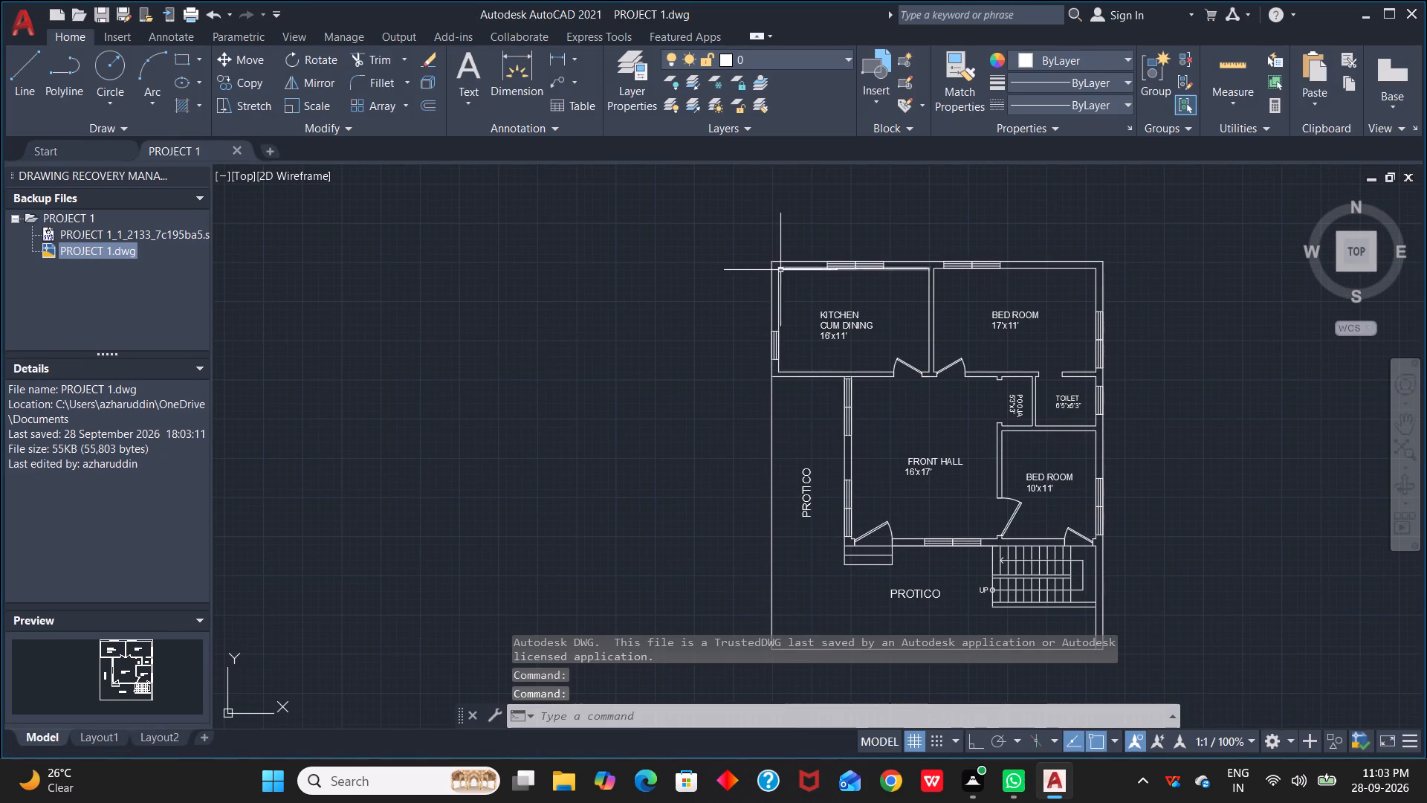
Save the opened floor plan, also using Save As to Documents as PROJECT 1 in AutoCAD 2018 Drawing format, replacing the existing file.
scroll(808, 341, "down", 1)
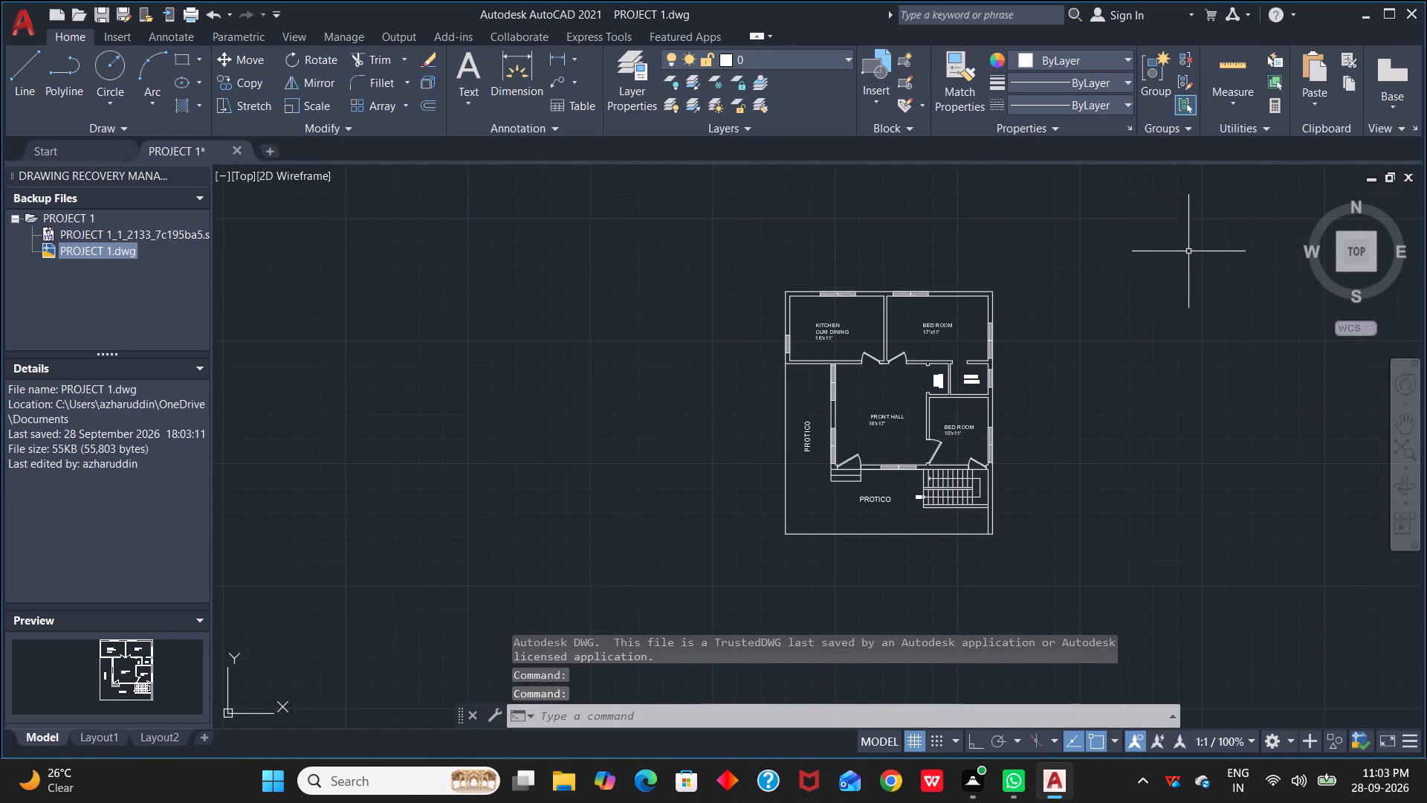
left_click(108, 12)
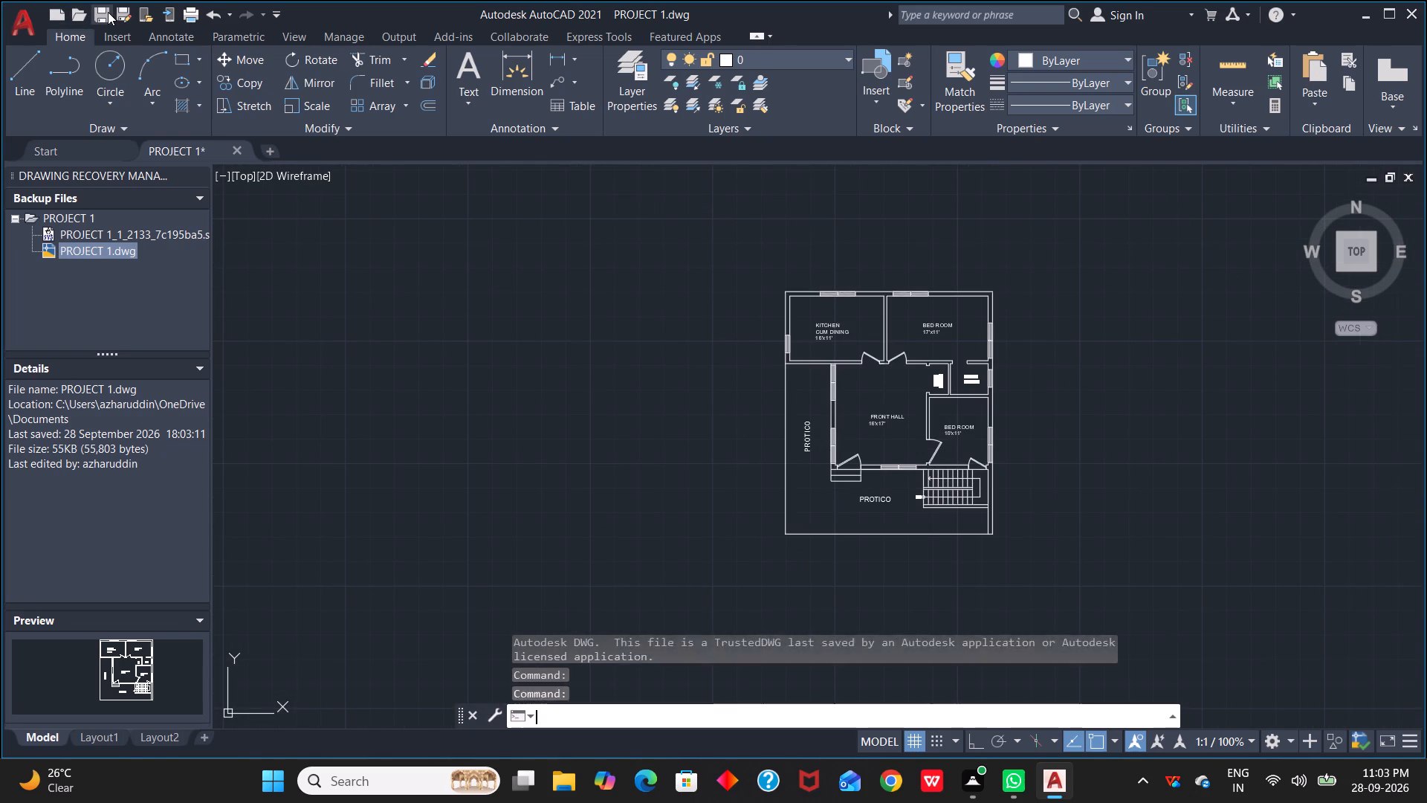
left_click(101, 14)
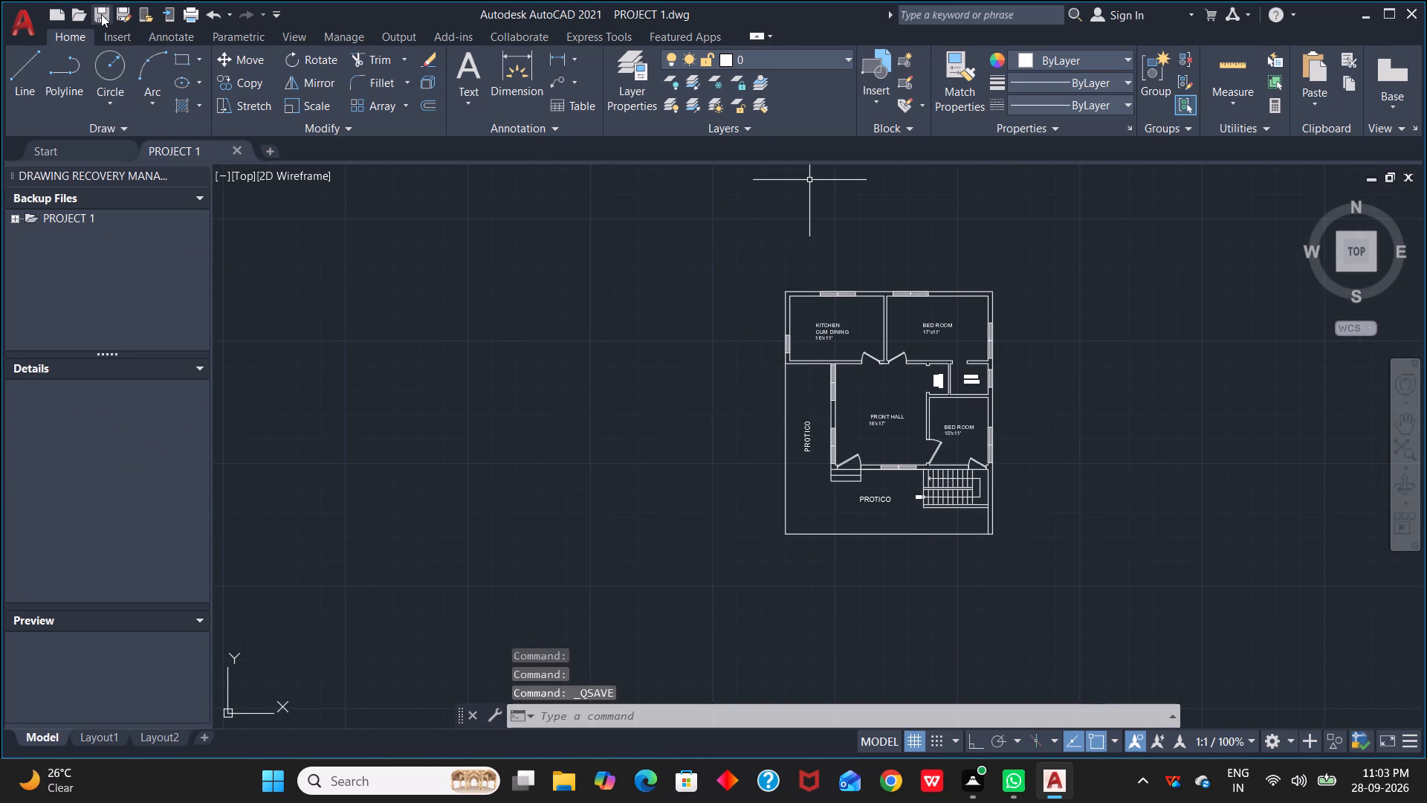
left_click(114, 12)
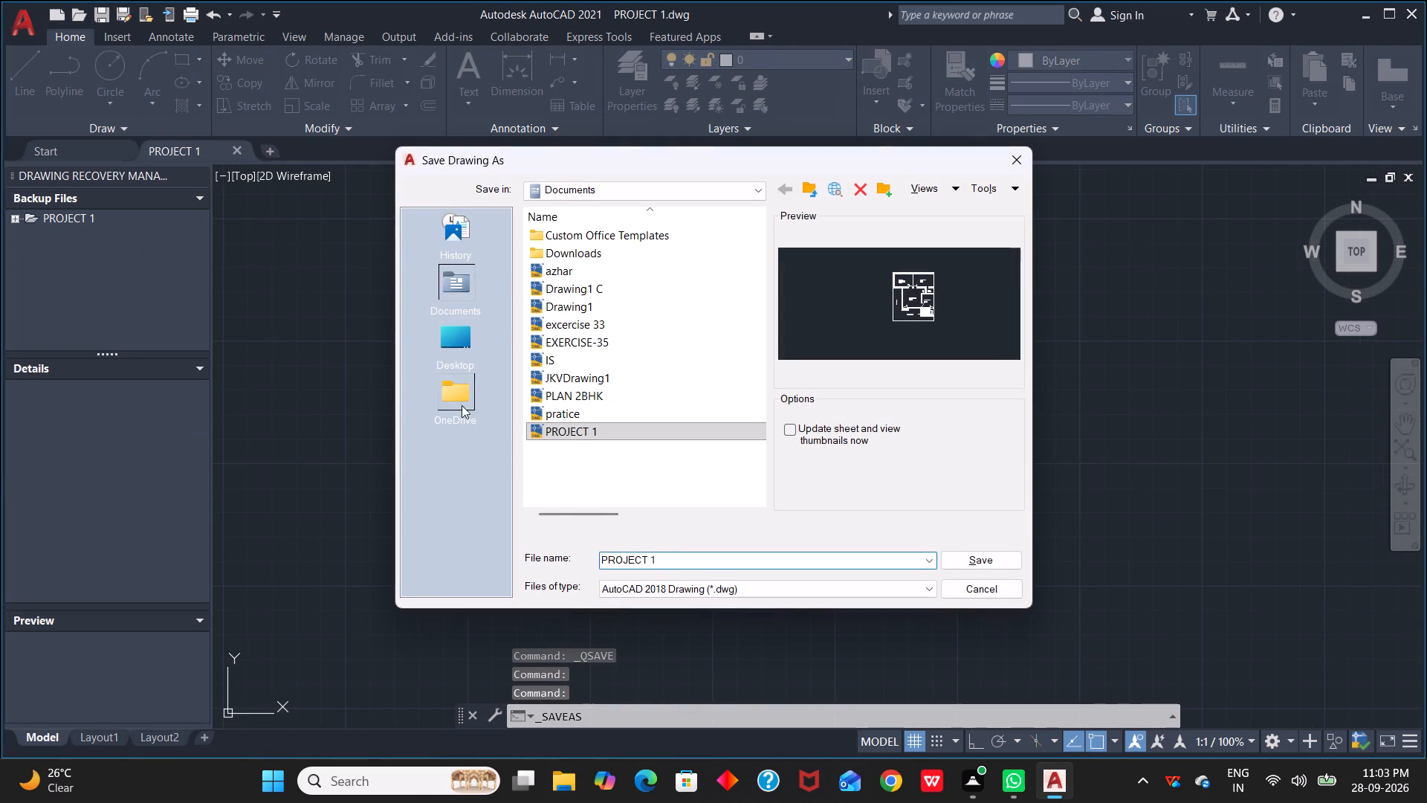
left_click(991, 566)
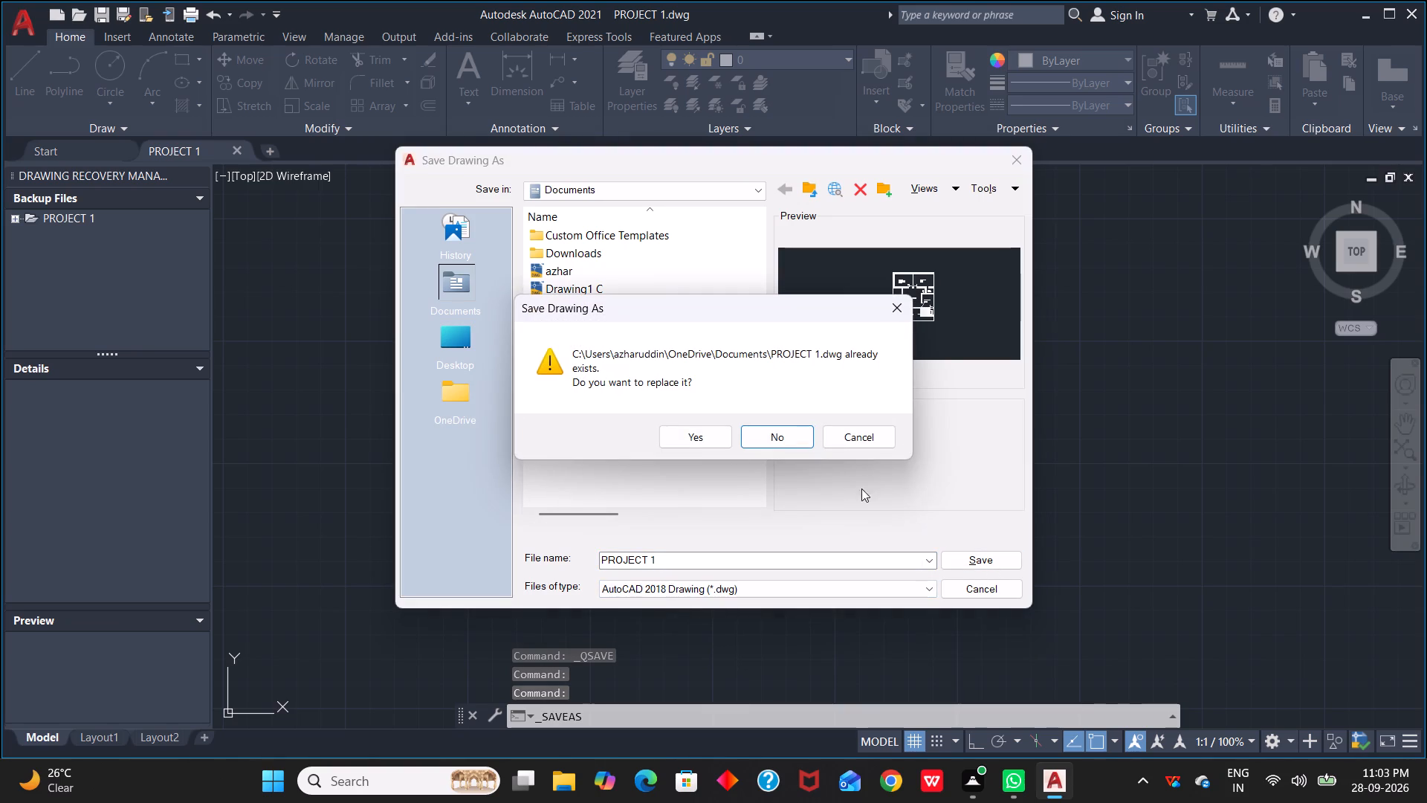
left_click(667, 429)
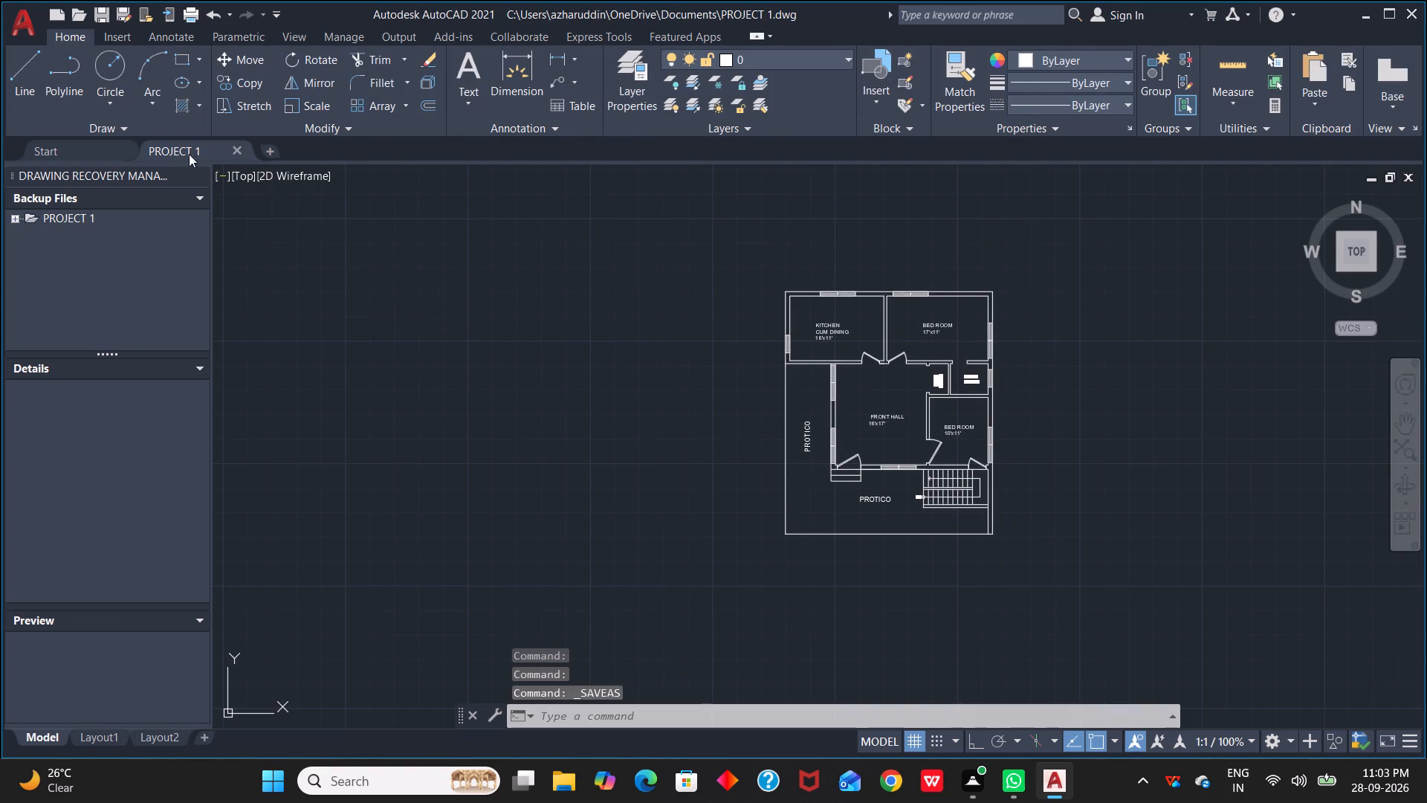
Create a new blank drawing and close the PROJECT 1 drawing.
left_click(274, 155)
scroll(340, 323, "down", 1)
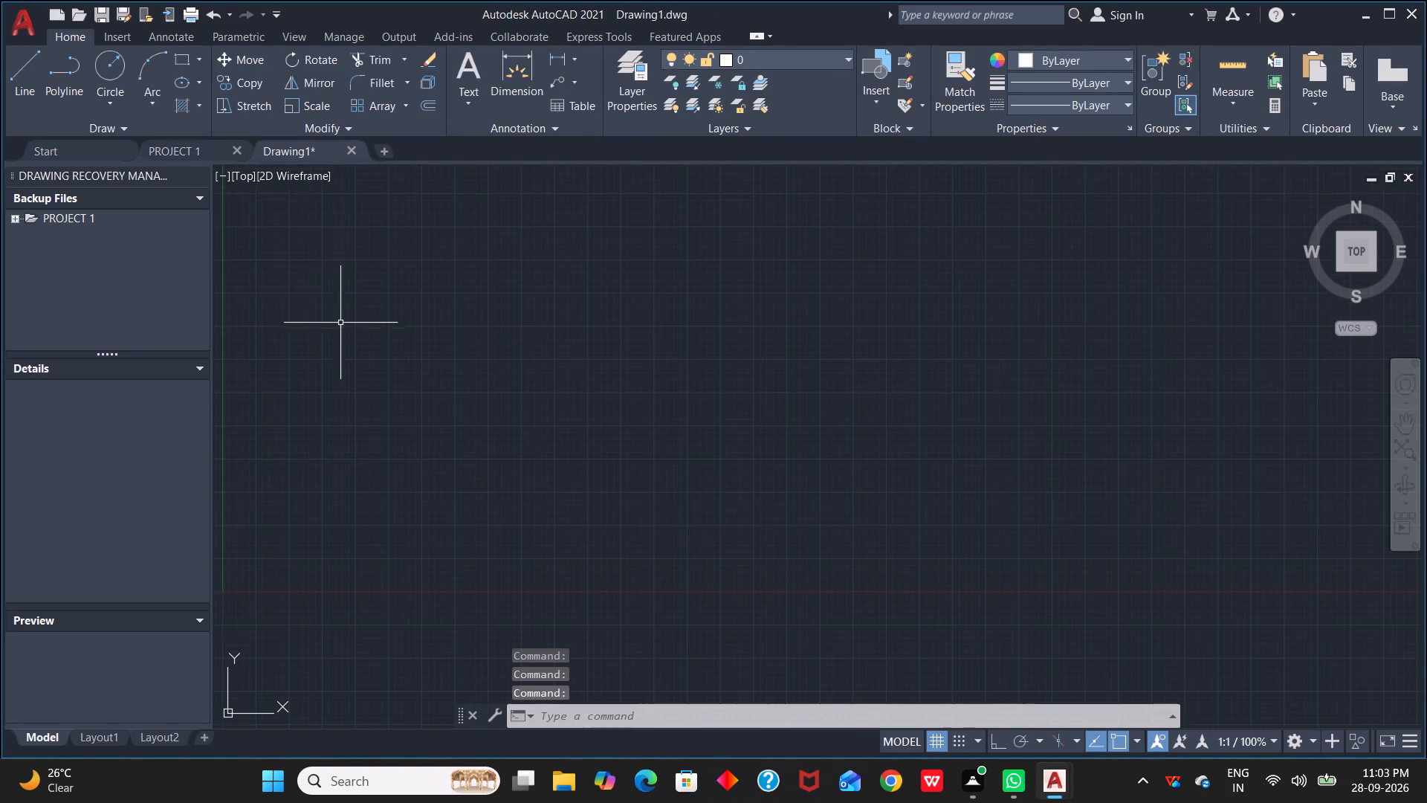
left_click(239, 146)
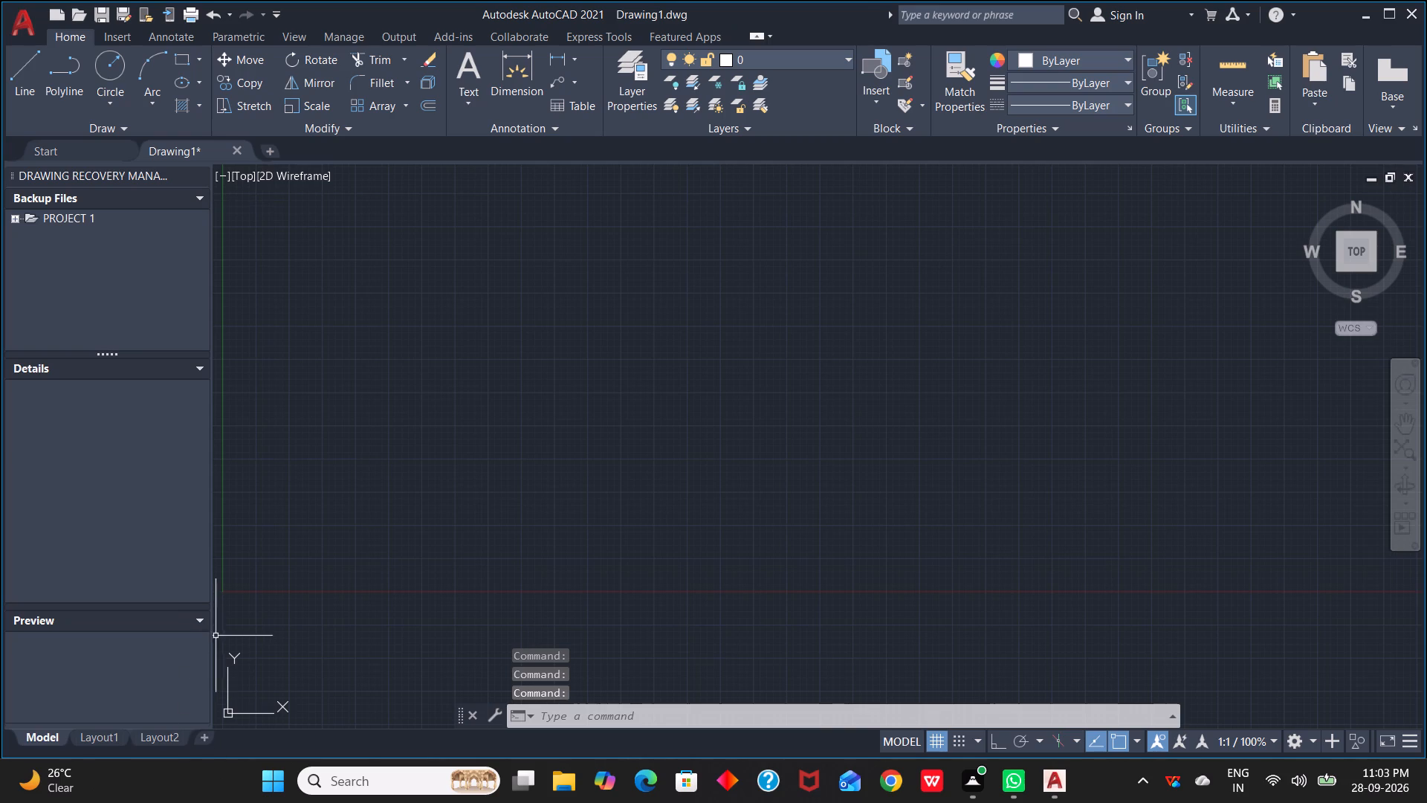
Collapse the sections of the Drawing Recovery Manager palette, narrow it and close it from the Start page.
left_click(197, 617)
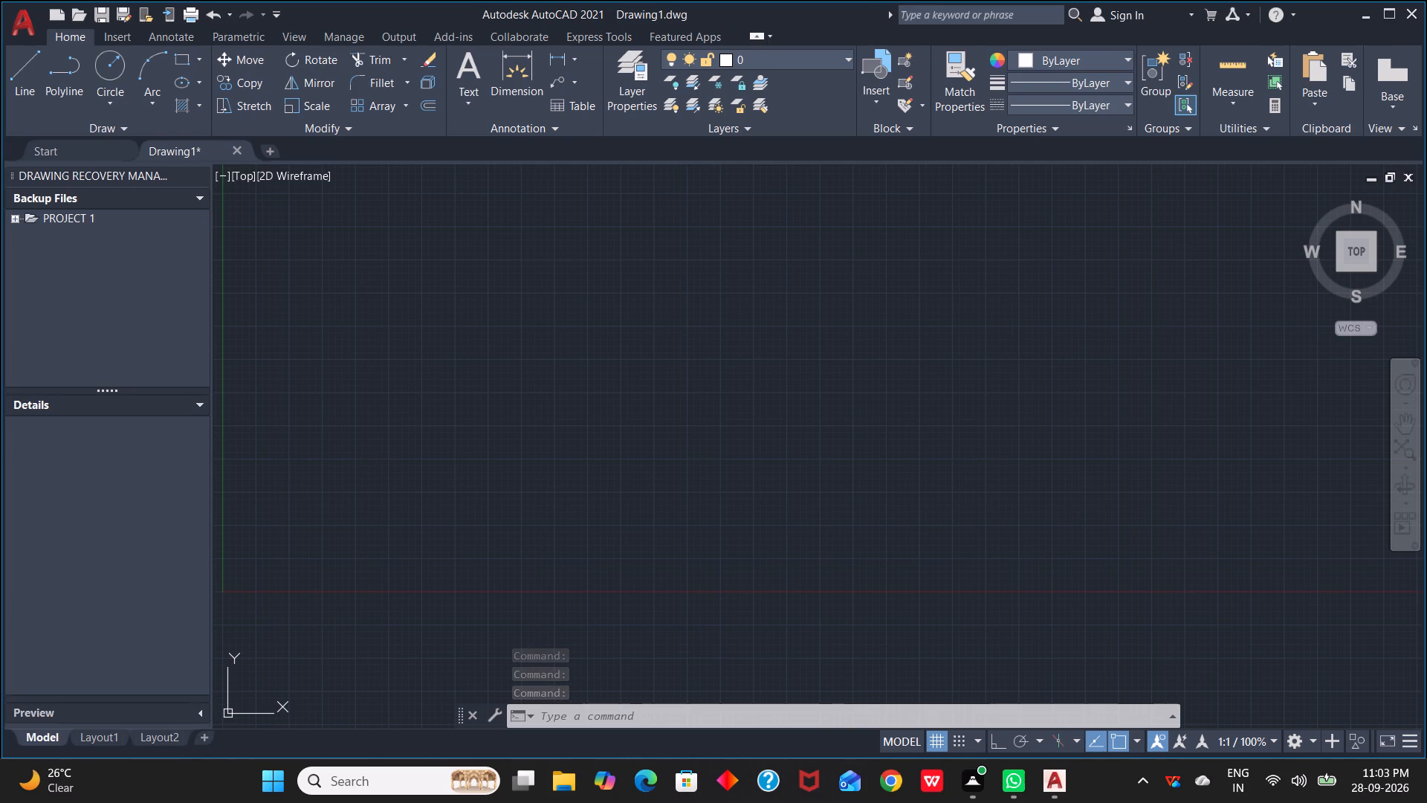
left_click(198, 406)
left_click(203, 197)
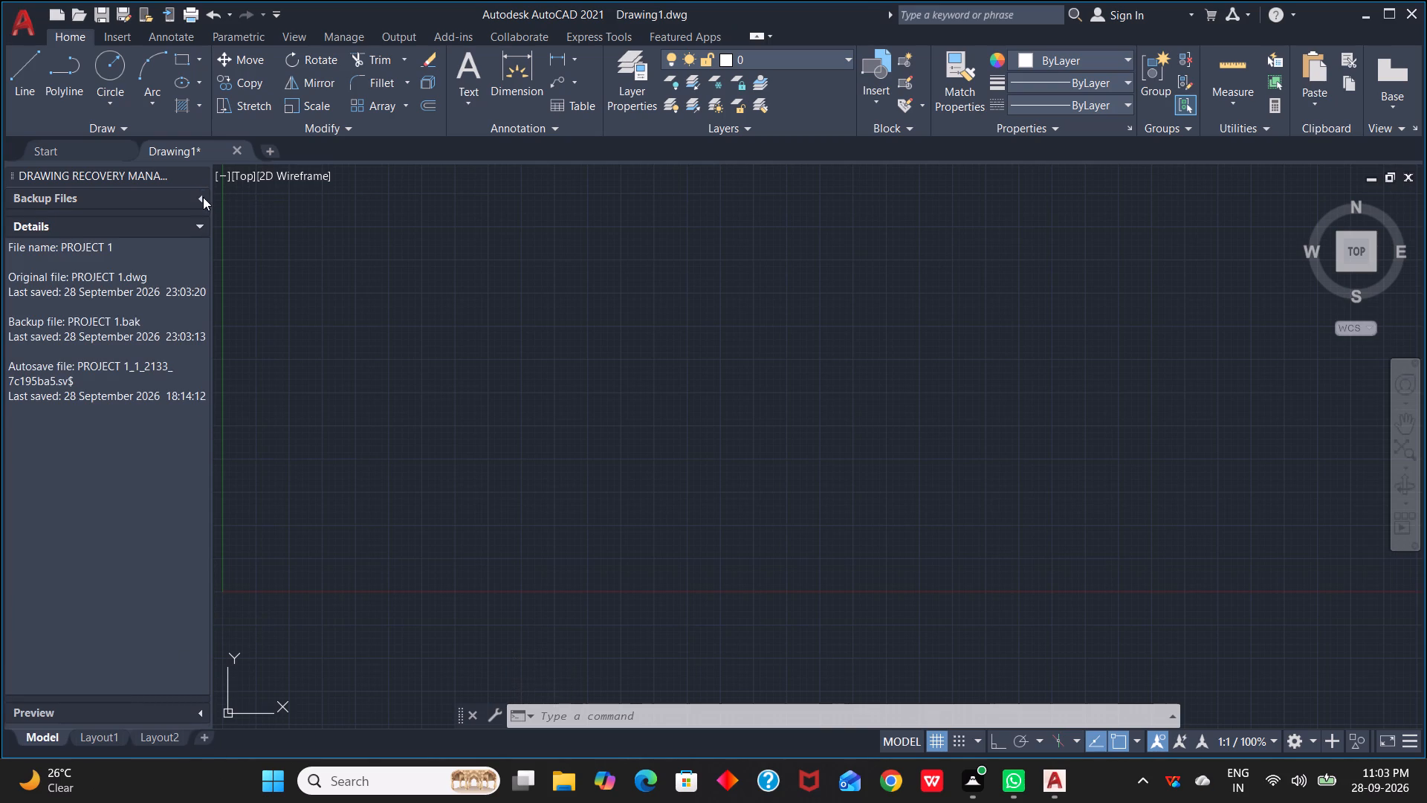
left_click(69, 154)
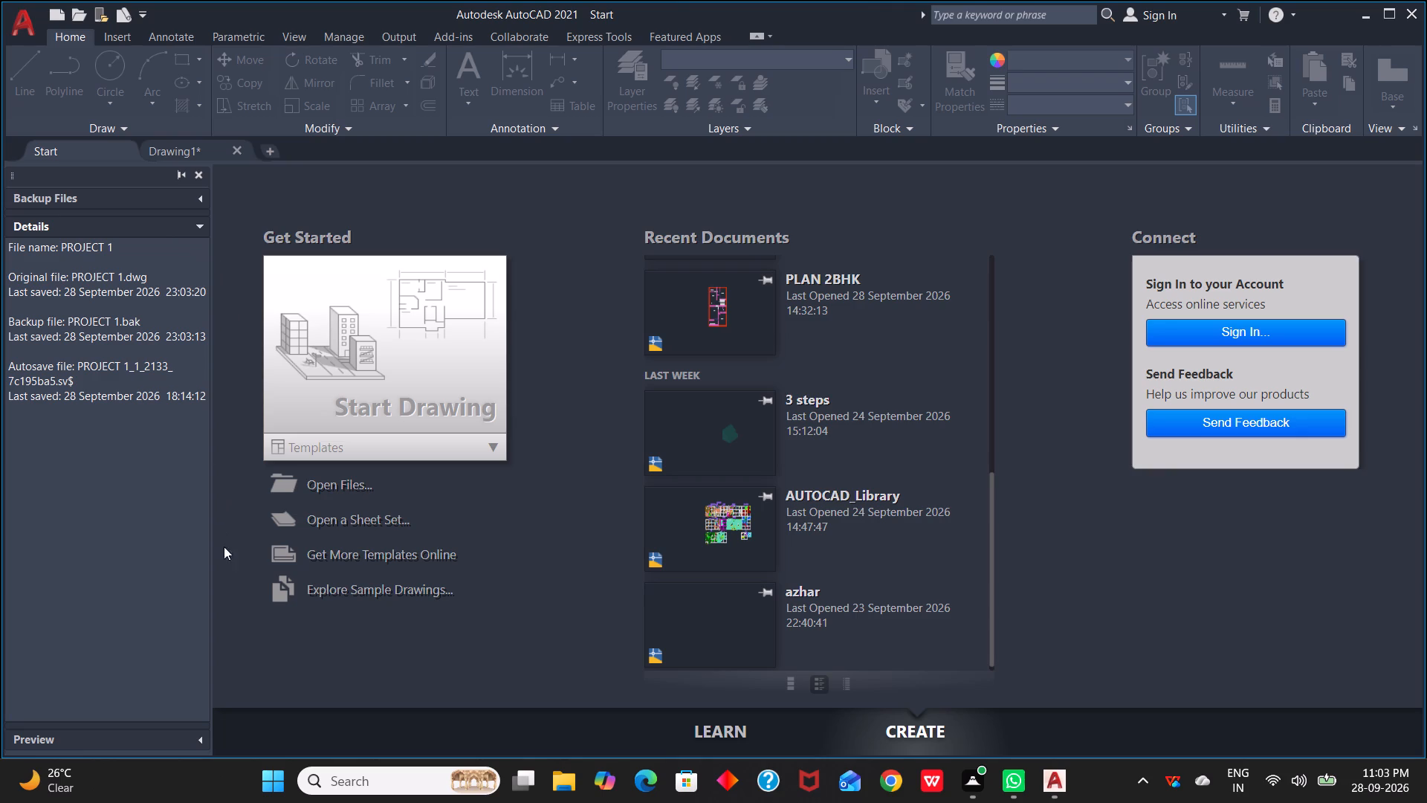
left_click_drag(212, 541, 146, 540)
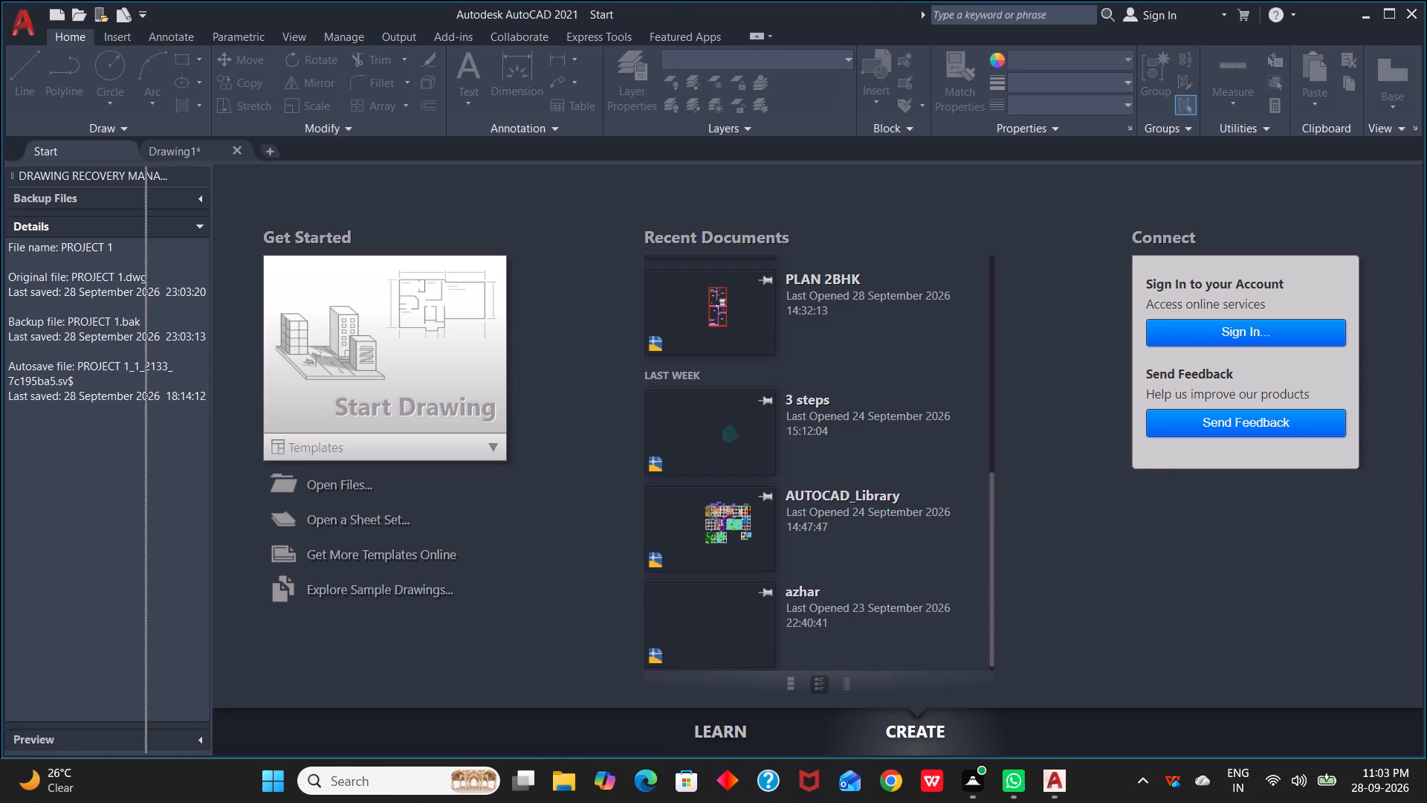
left_click_drag(146, 540, 114, 543)
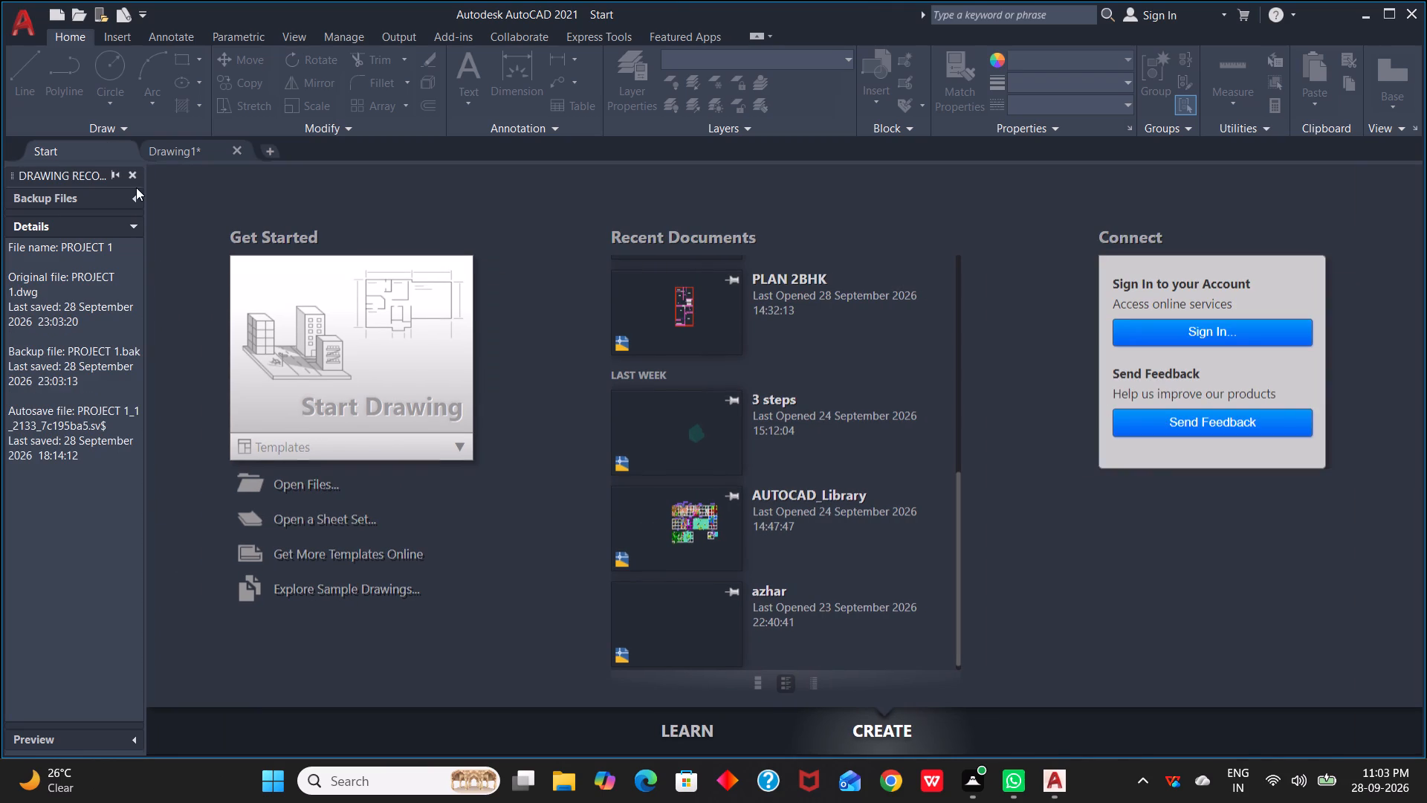
left_click(129, 170)
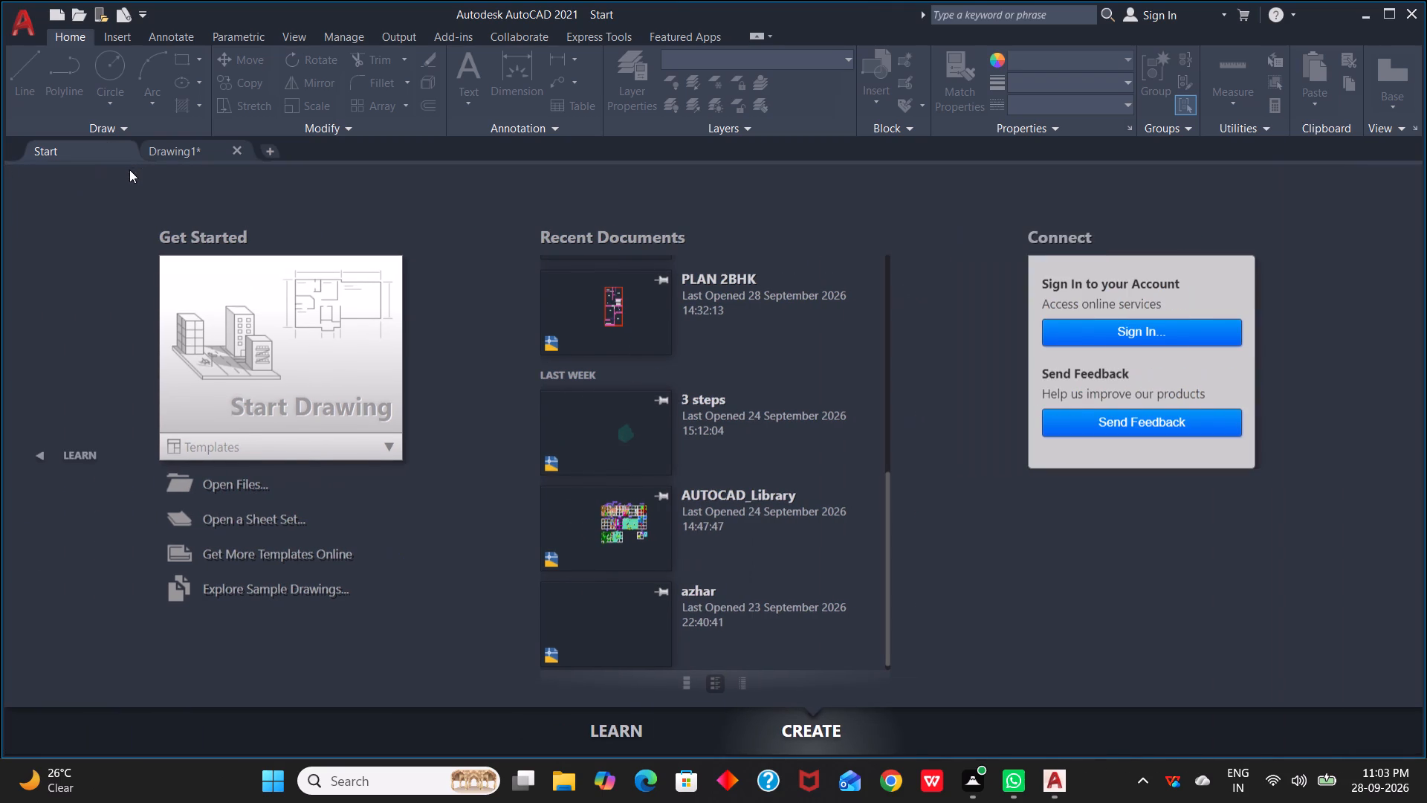
Create another new blank drawing from the Start page.
left_click(271, 151)
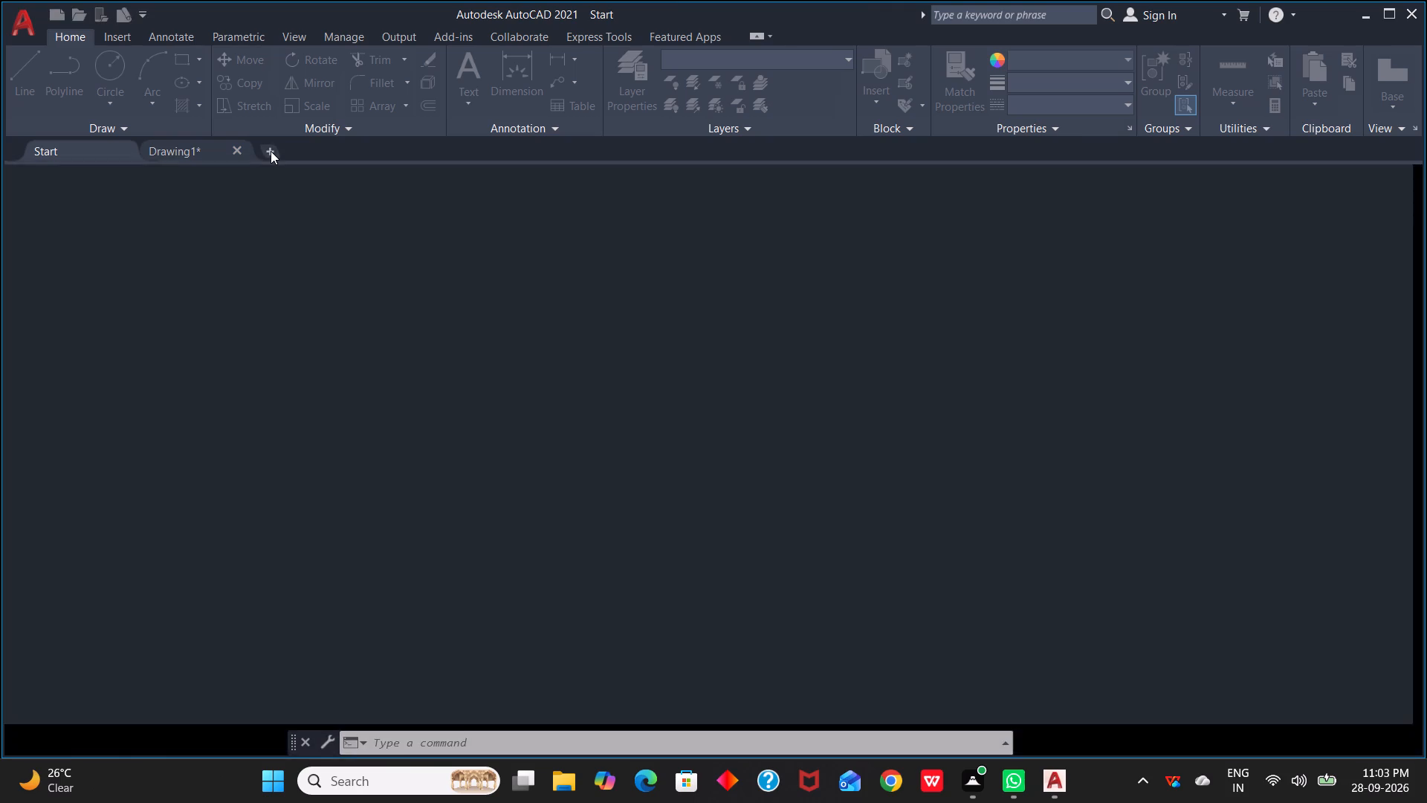
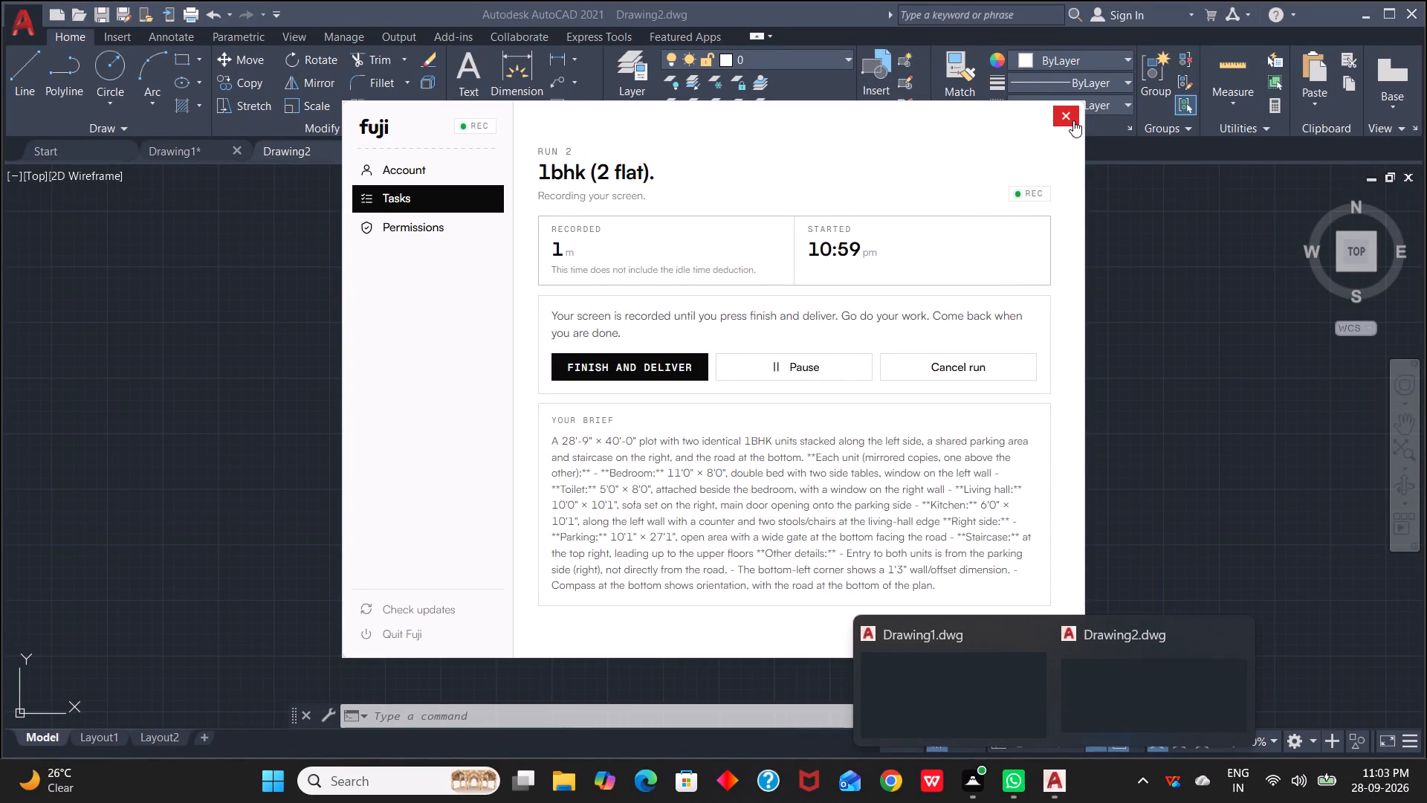
Switch back to AutoCAD with the blank Drawing2 in view.
left_click(1058, 776)
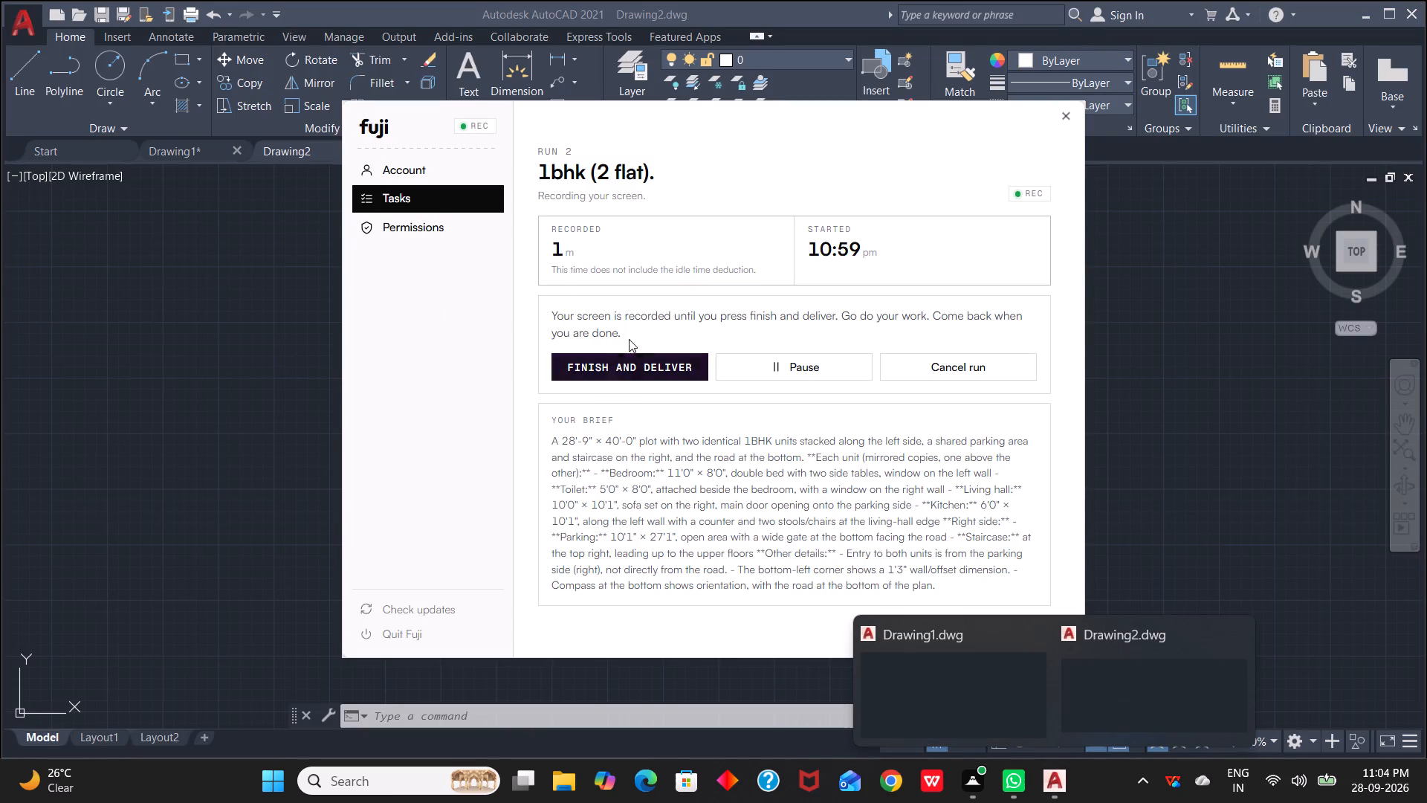
left_click(219, 463)
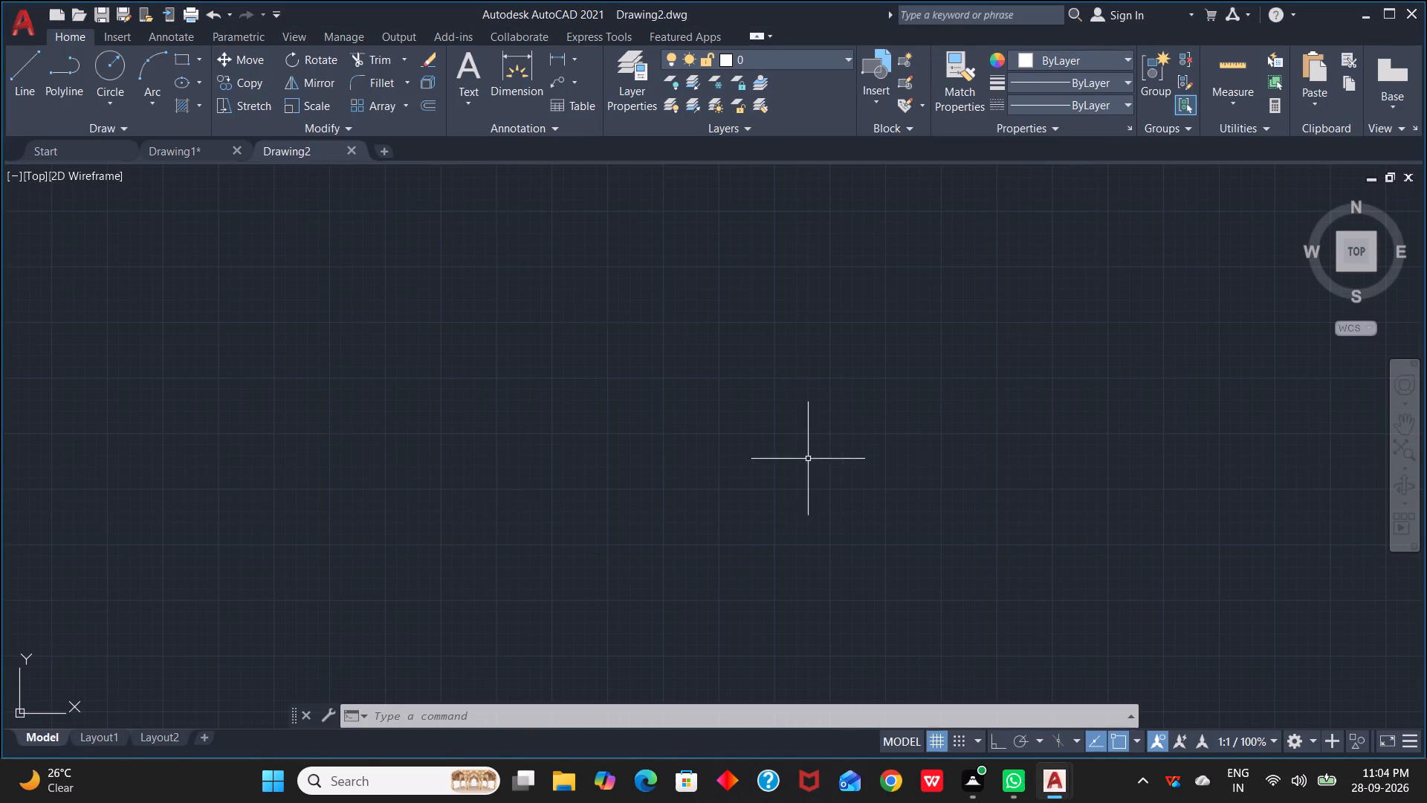
scroll(357, 249, "down", 1)
scroll(355, 330, "down", 1)
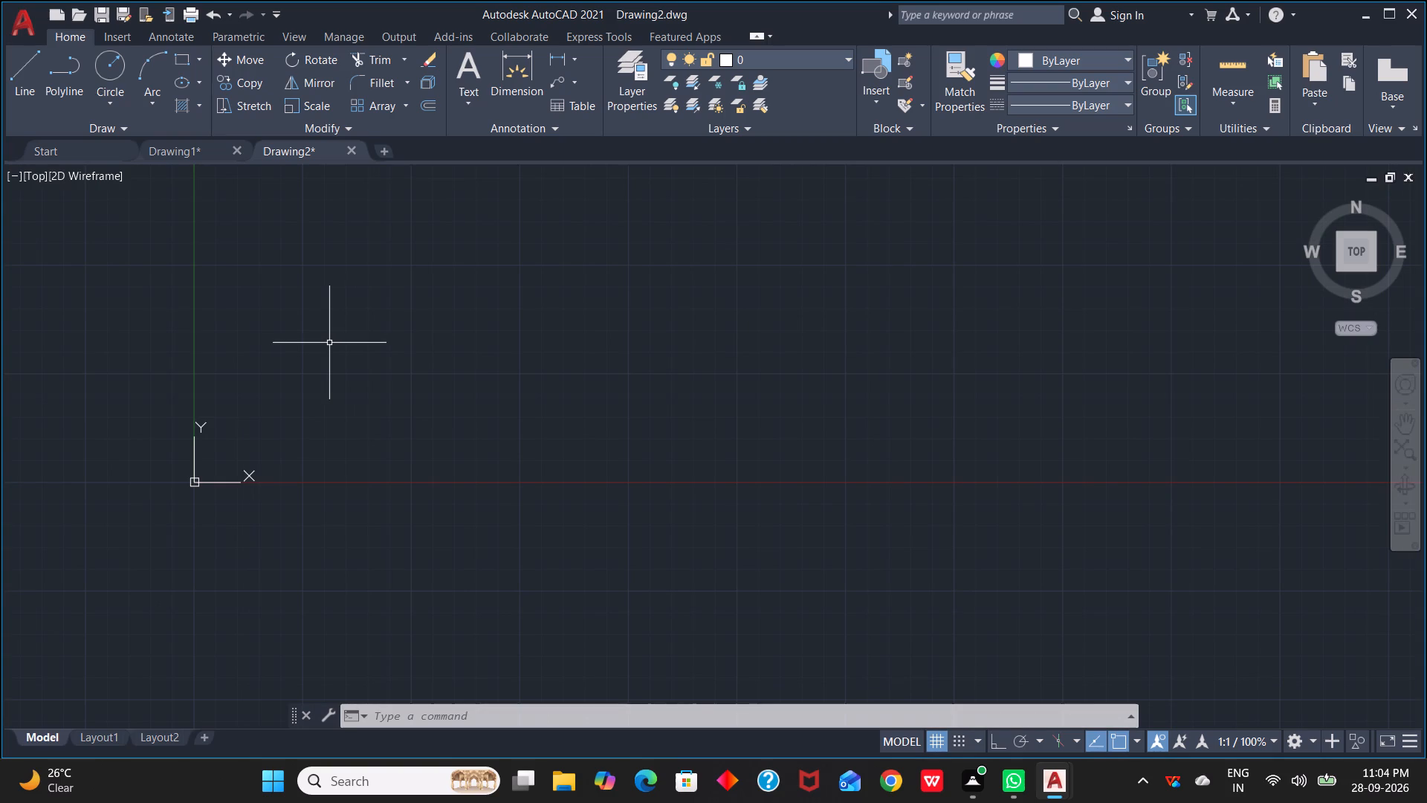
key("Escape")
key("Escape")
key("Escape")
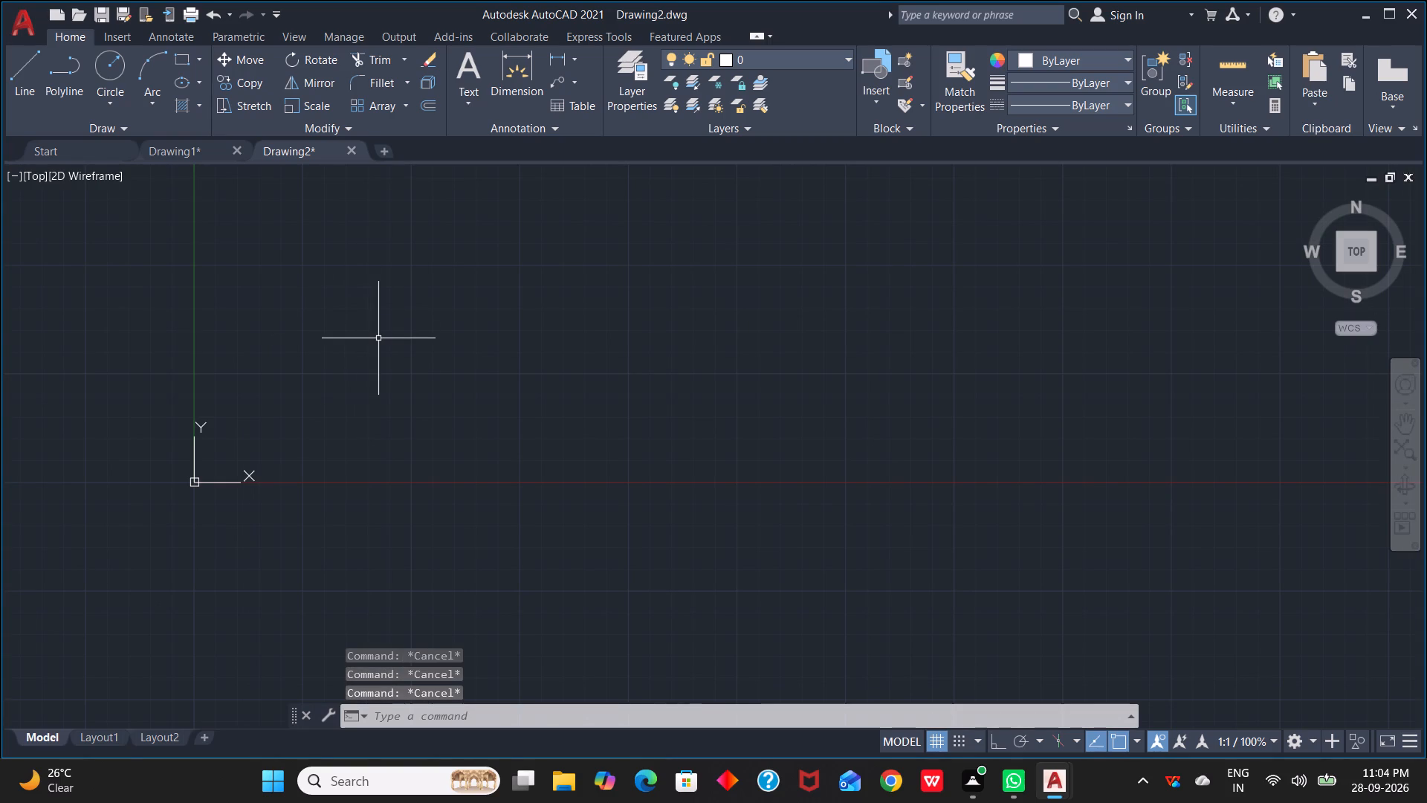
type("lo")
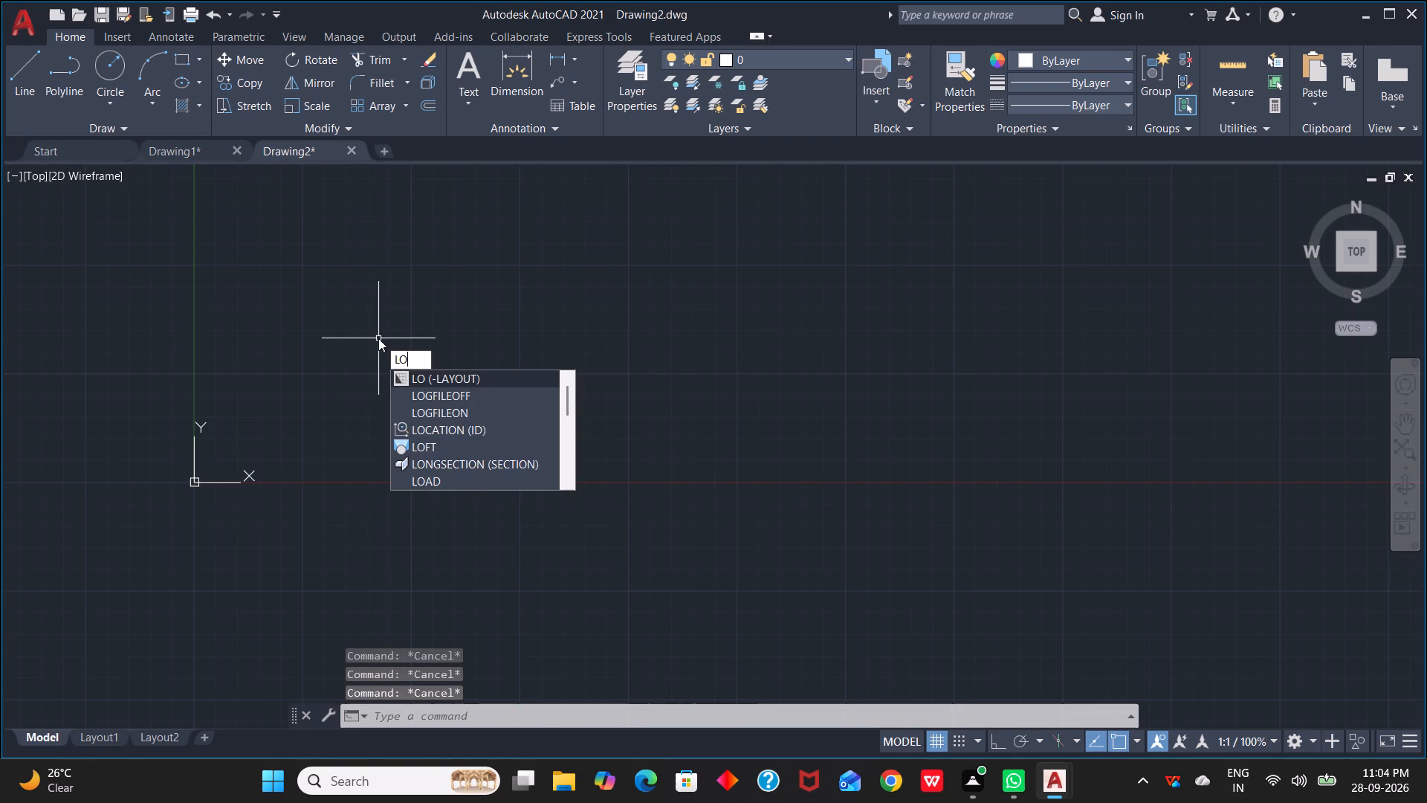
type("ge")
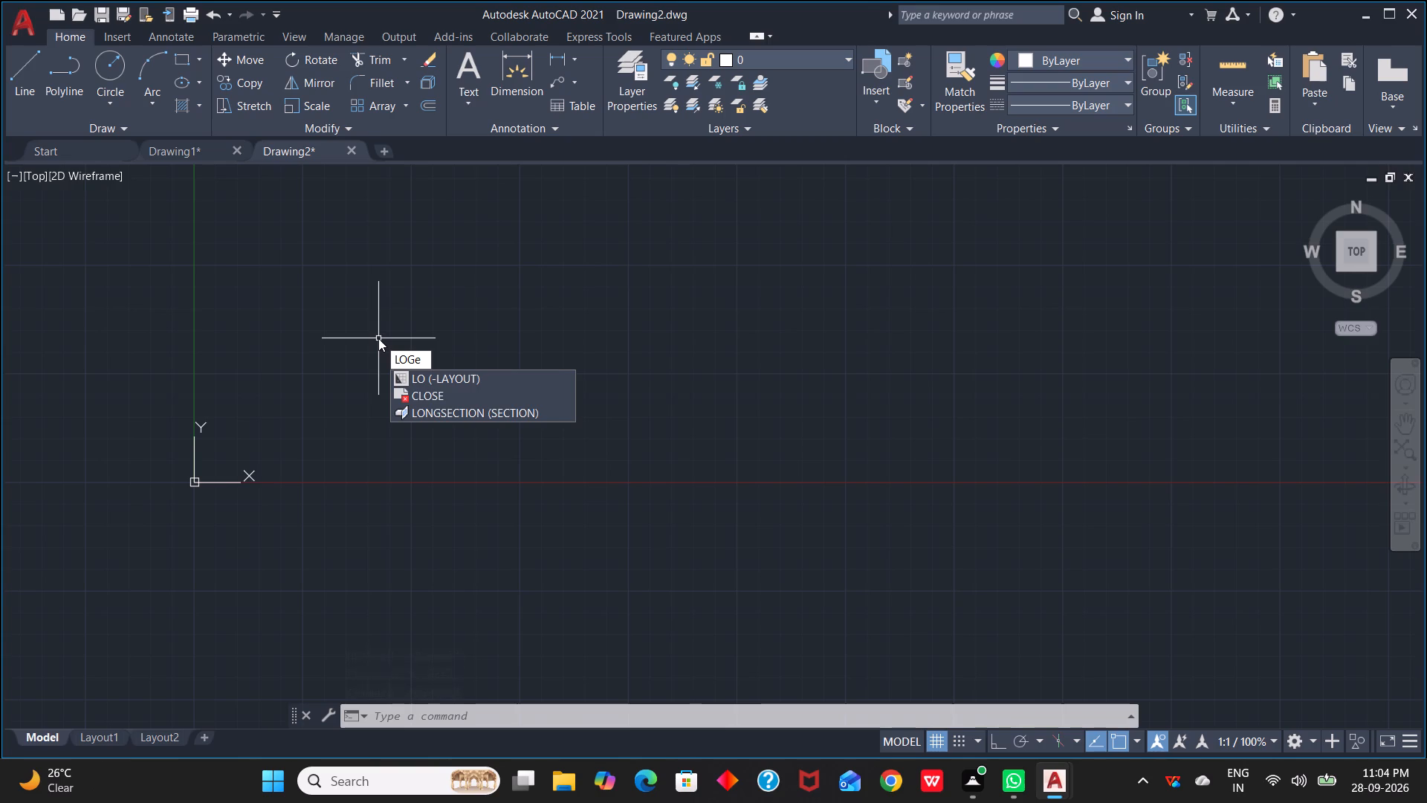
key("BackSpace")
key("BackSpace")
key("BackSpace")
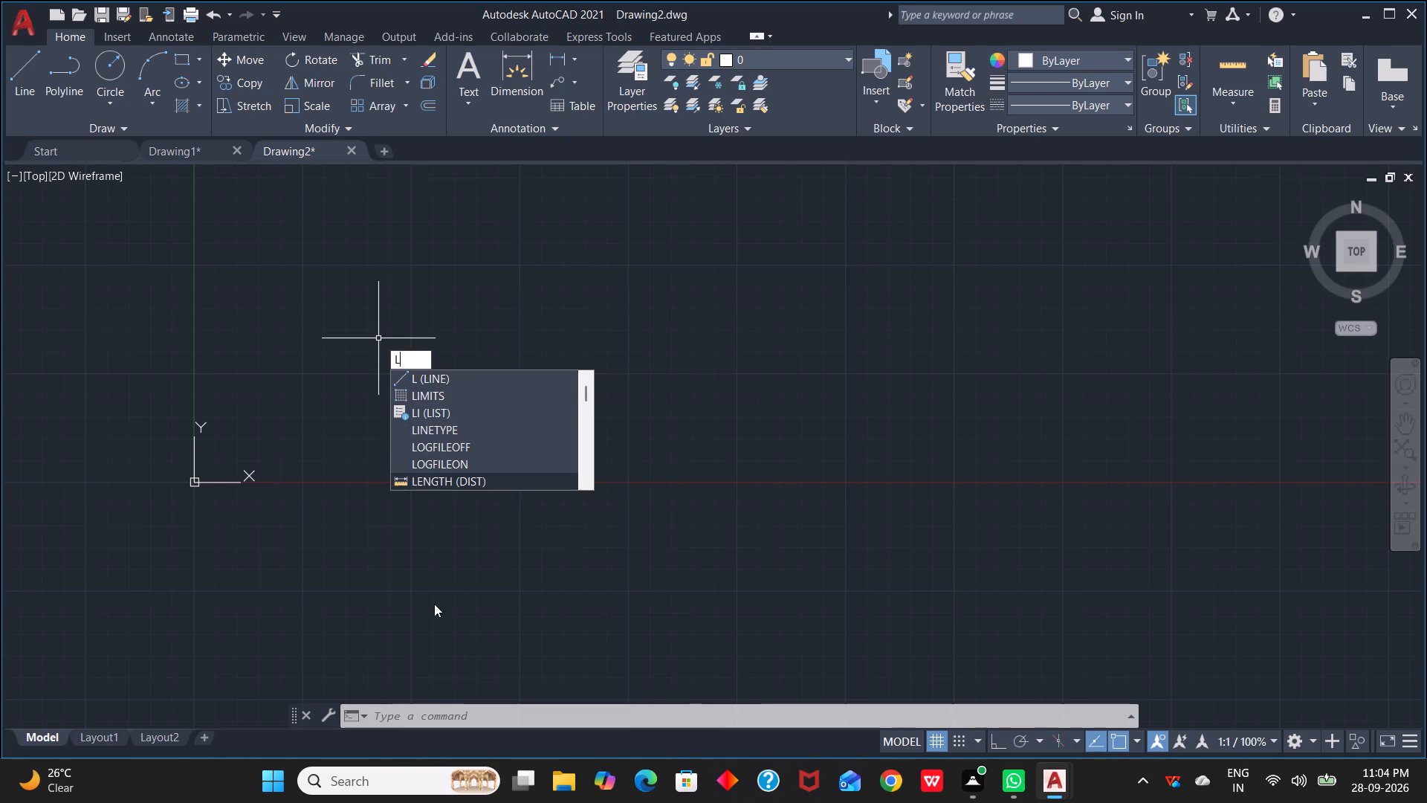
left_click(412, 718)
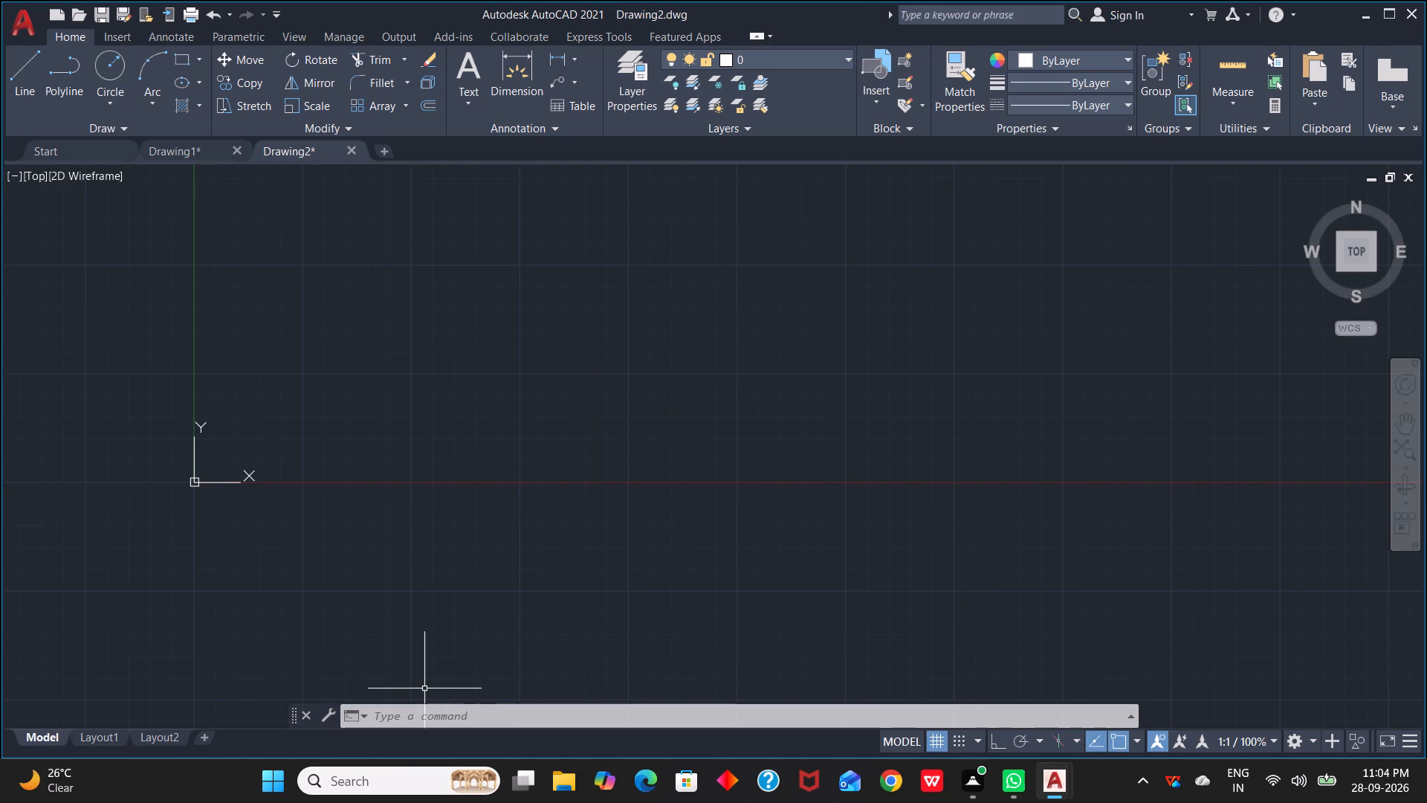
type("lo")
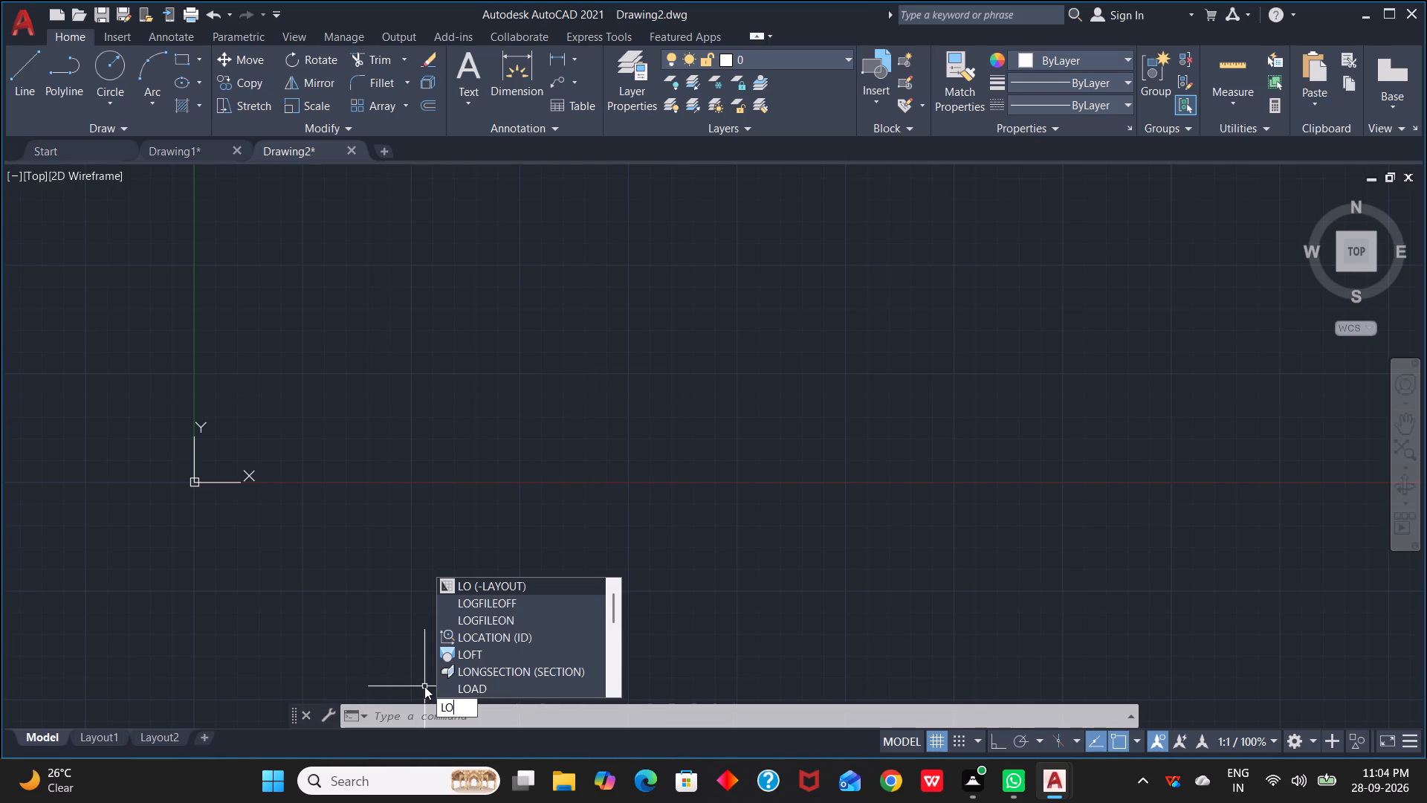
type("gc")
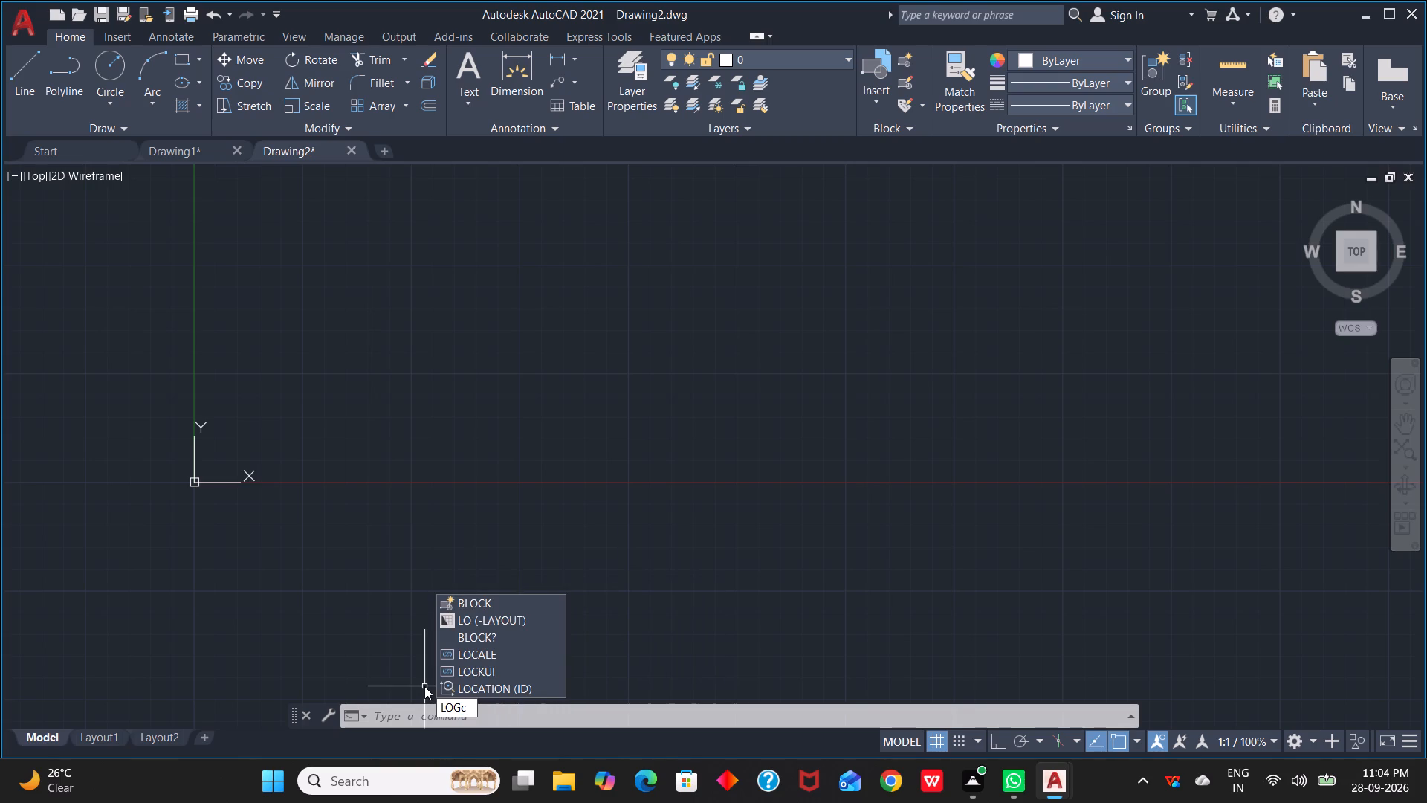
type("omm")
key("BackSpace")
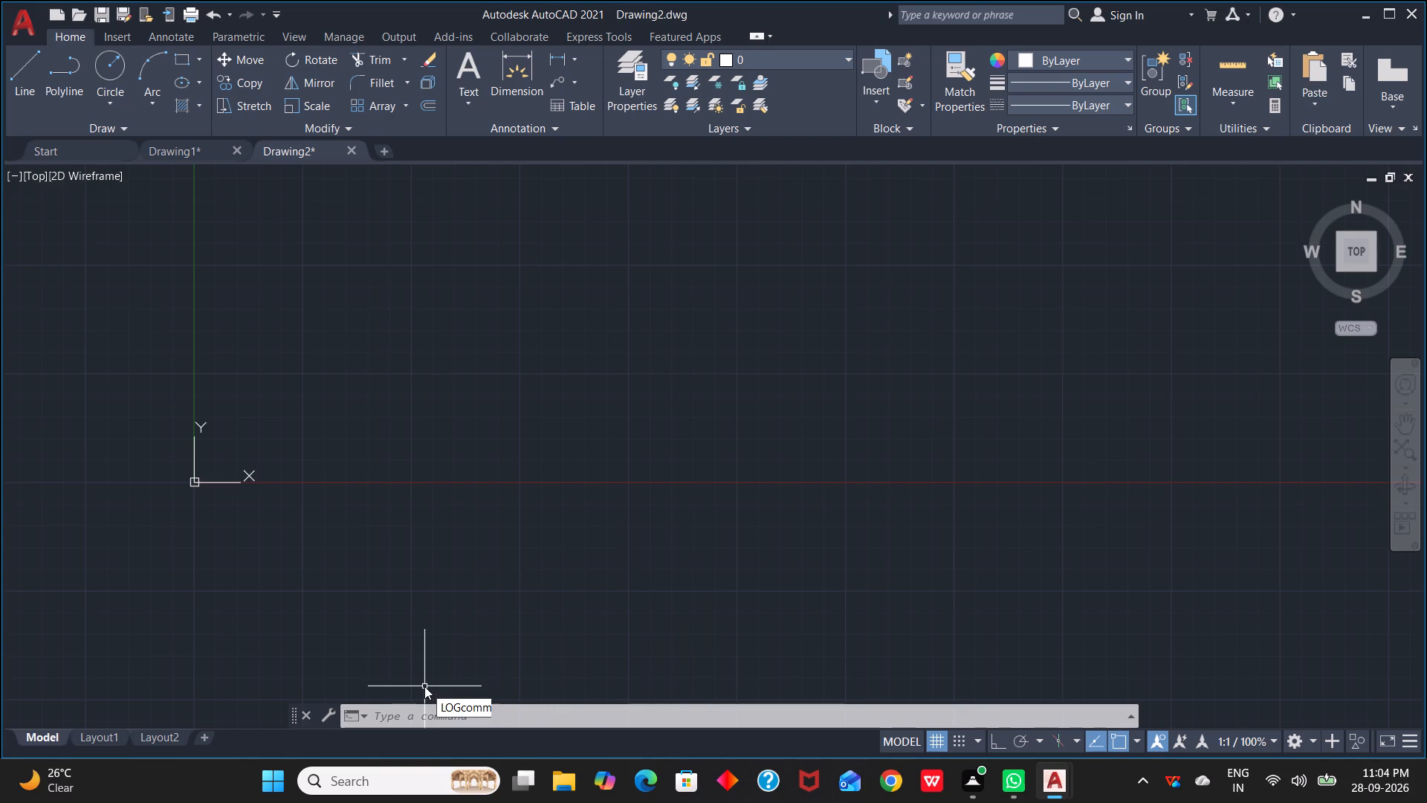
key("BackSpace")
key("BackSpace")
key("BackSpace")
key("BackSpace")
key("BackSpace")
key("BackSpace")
Turn on command logging for the drawing with LOGFILEON.
key("l")
key("o")
key("g")
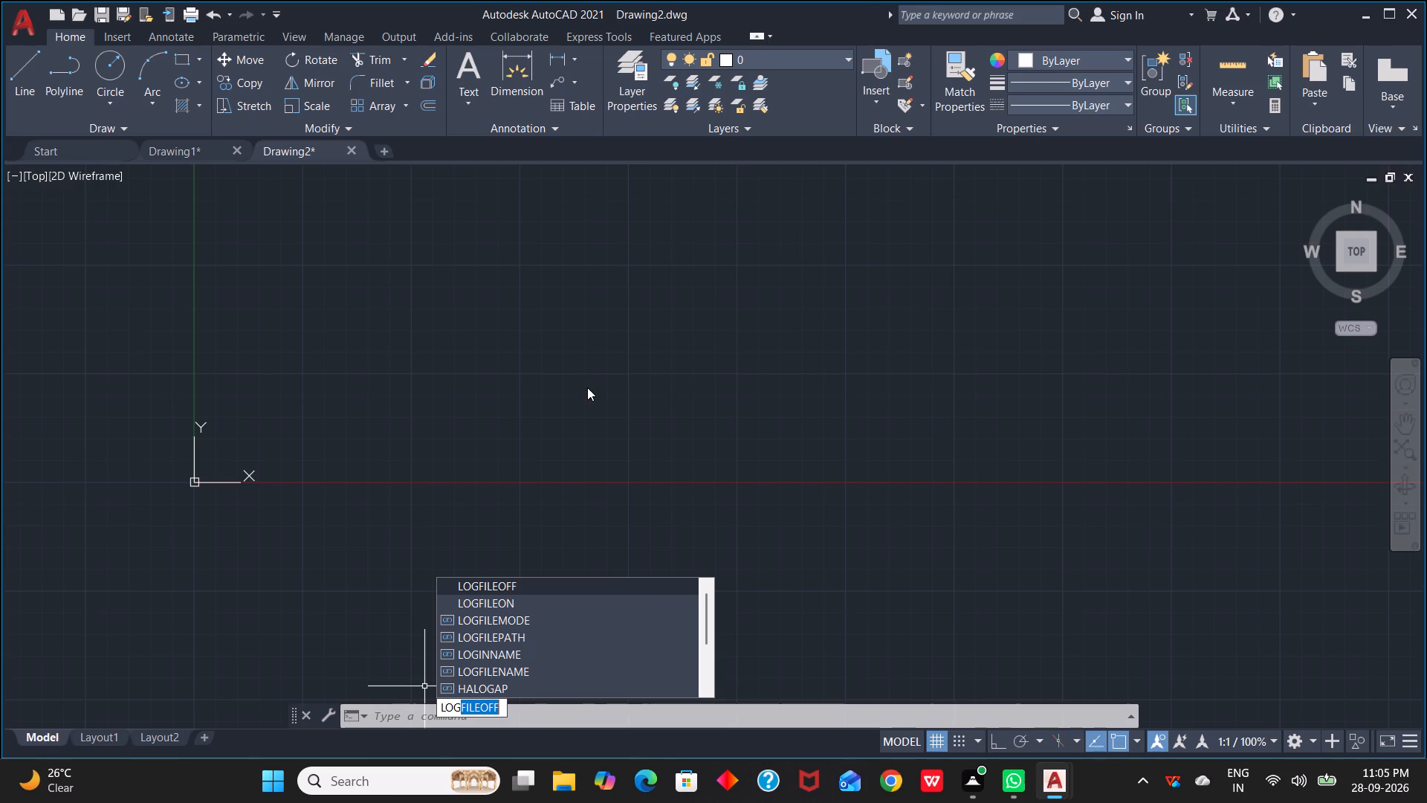
type("fil")
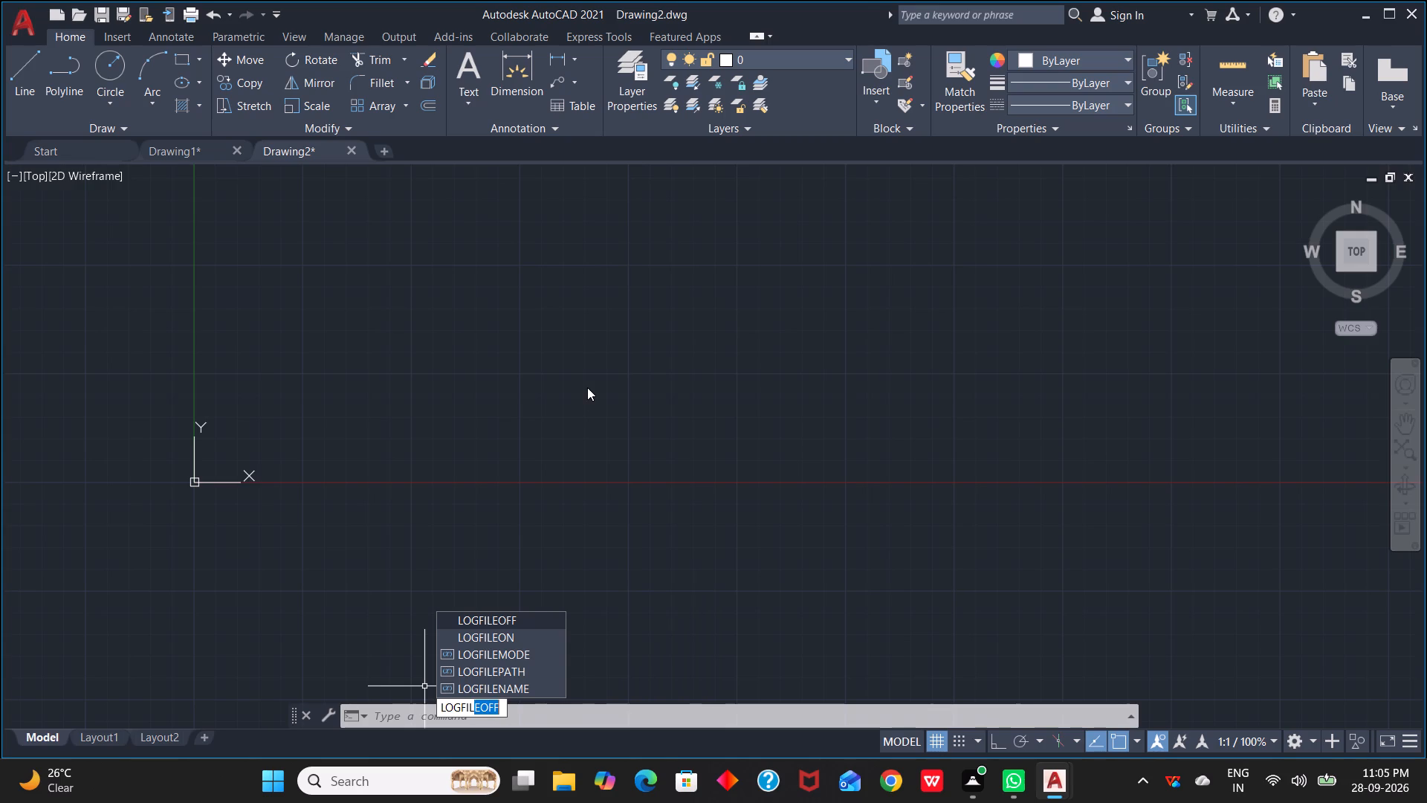
key("Down")
key("Return")
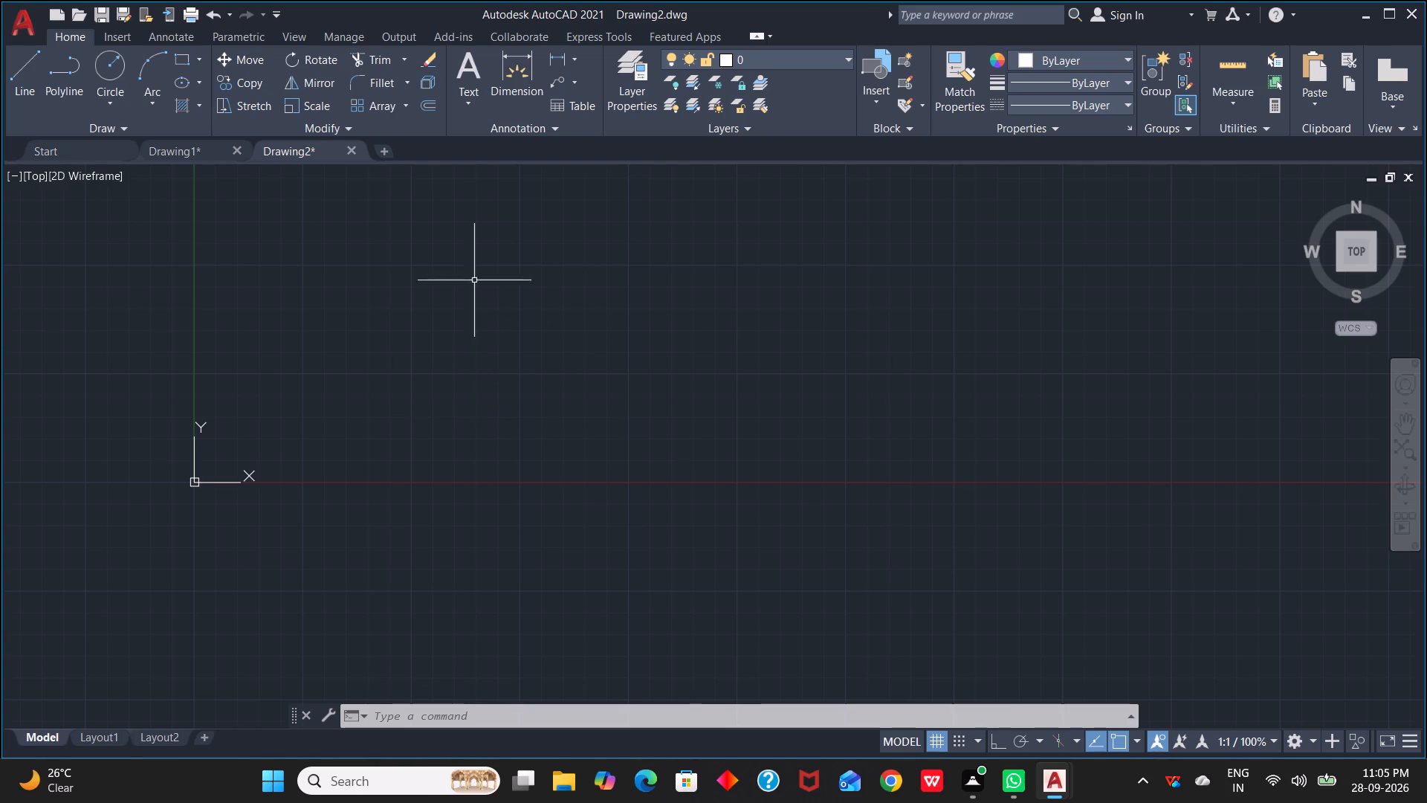
Turn on Ortho mode and try to draw a horizontal line 28'9" long in the empty drawing area.
left_click(16, 61)
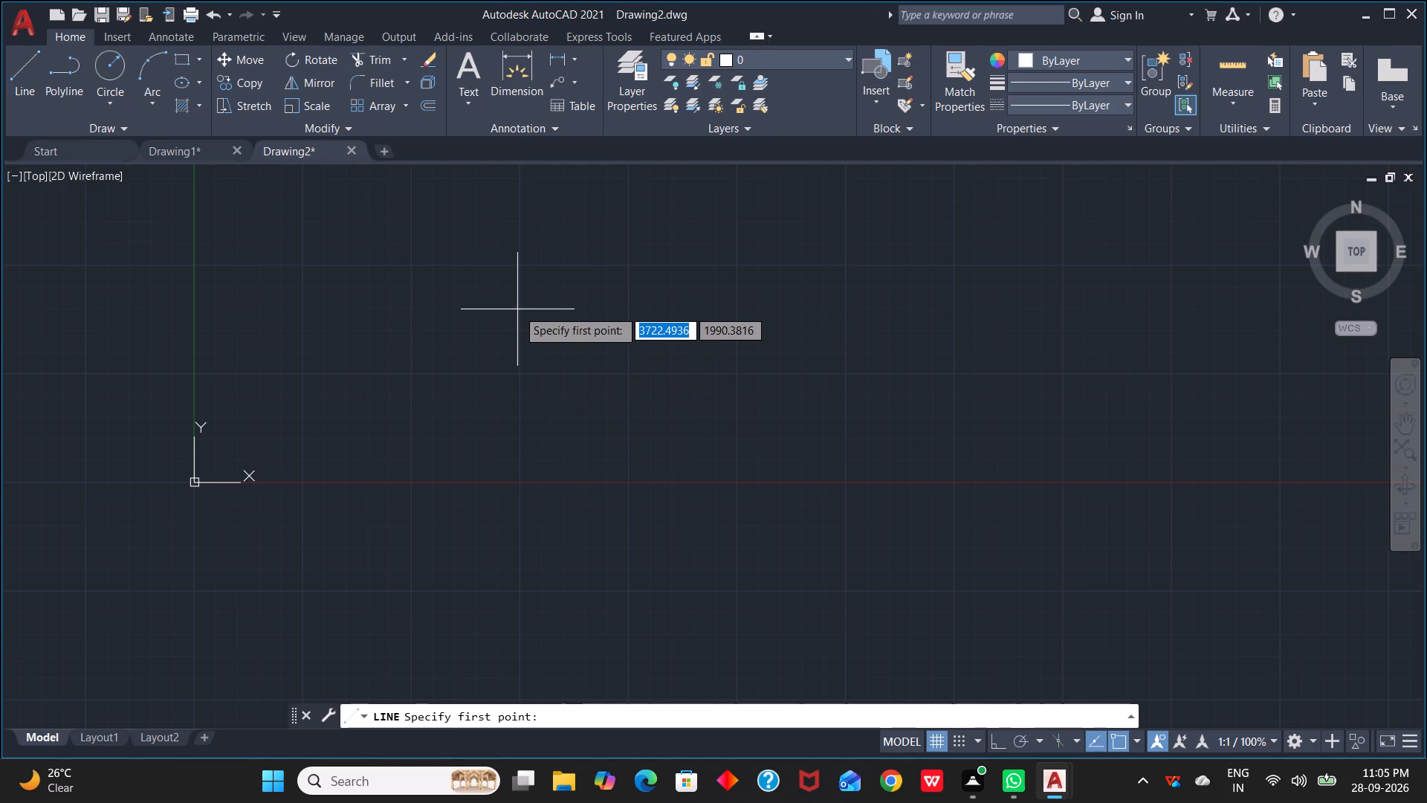
left_click(517, 309)
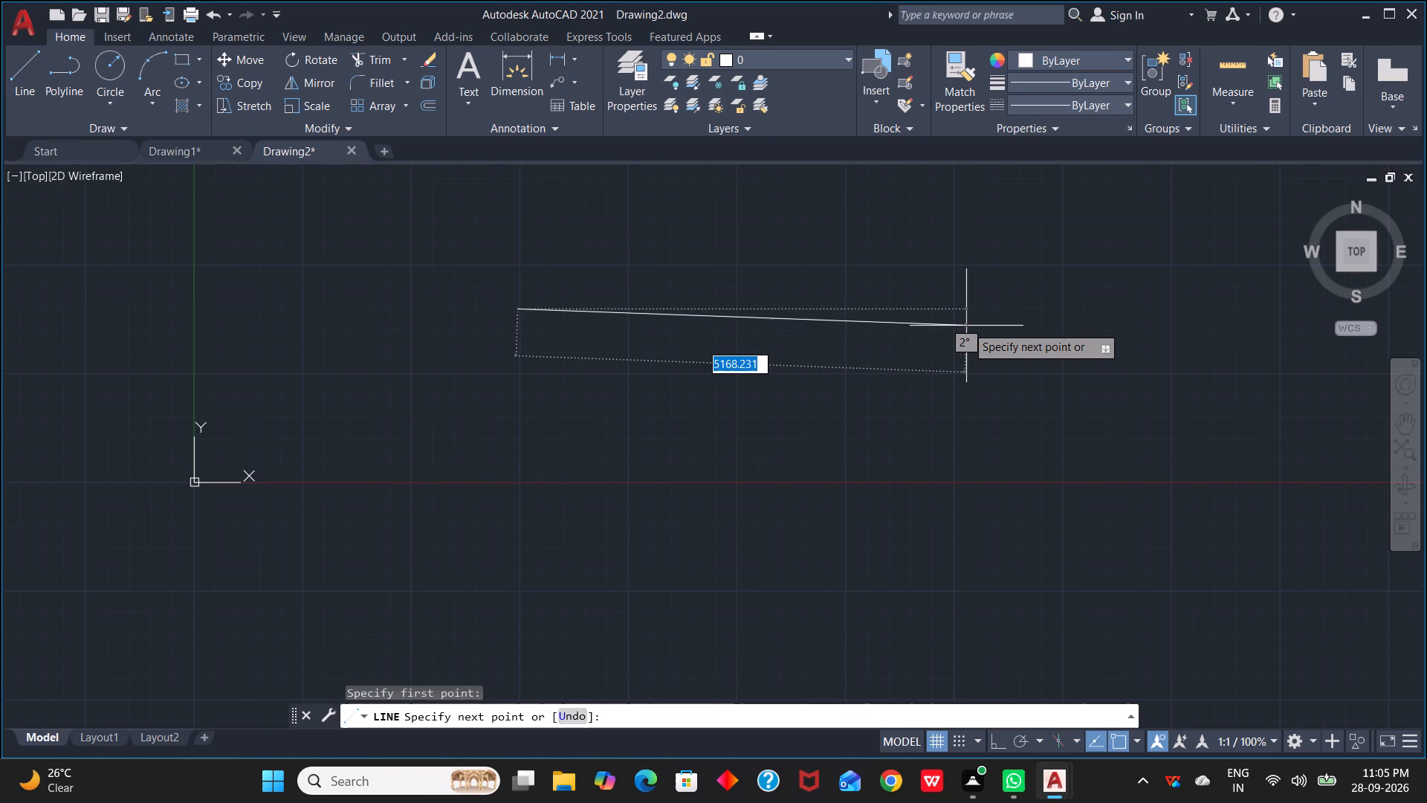
key("F8")
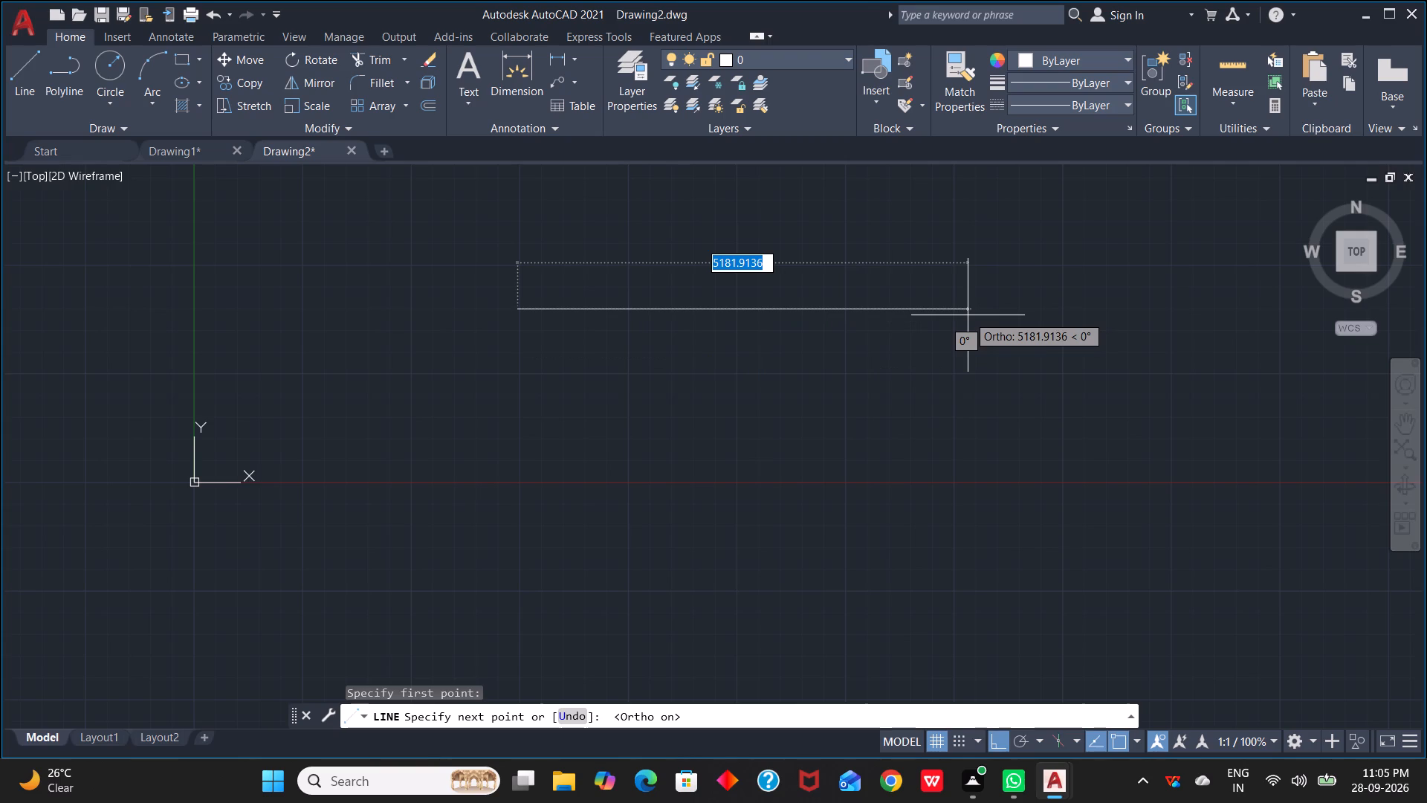
key("2")
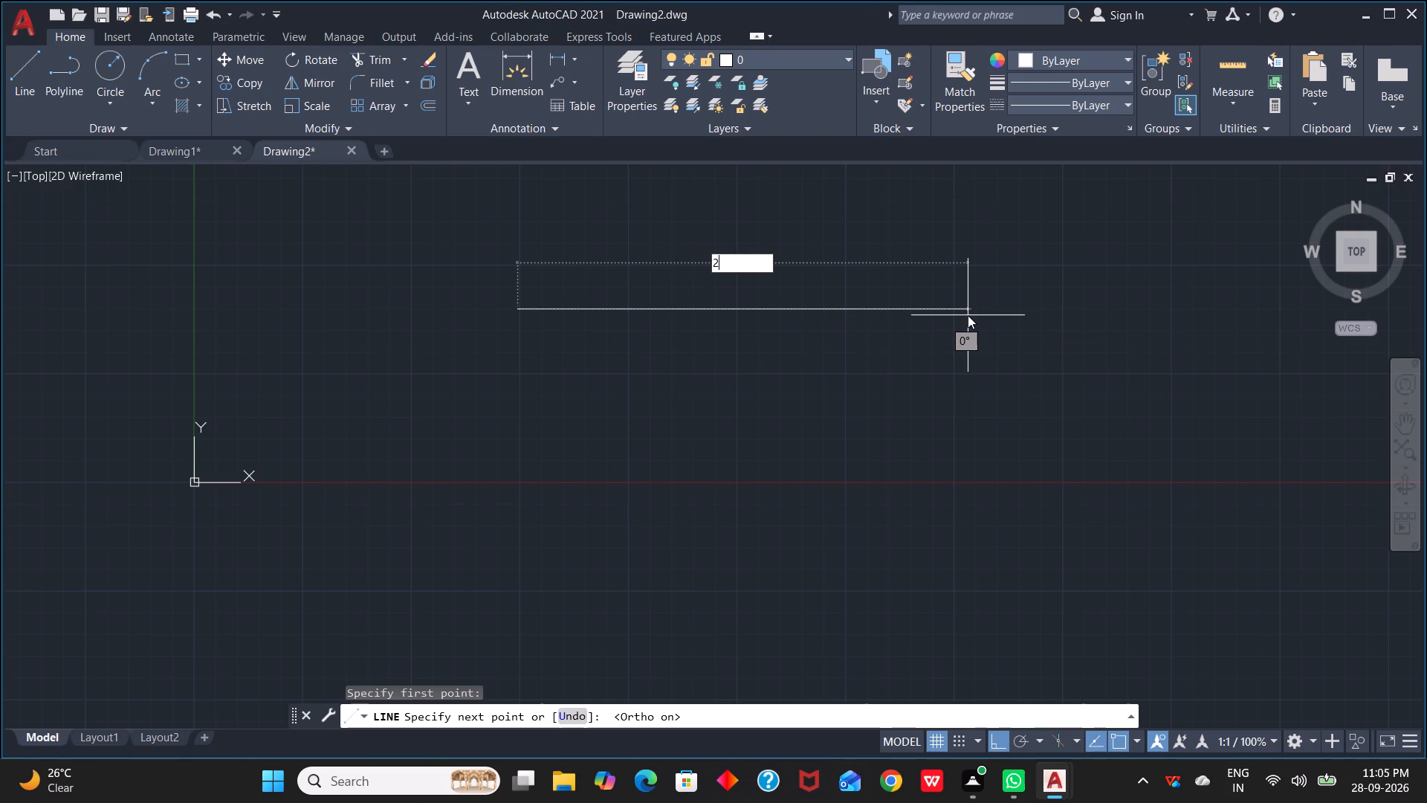
type("8\"")
key("BackSpace")
key("apostrophe")
type("9\"")
key("Return")
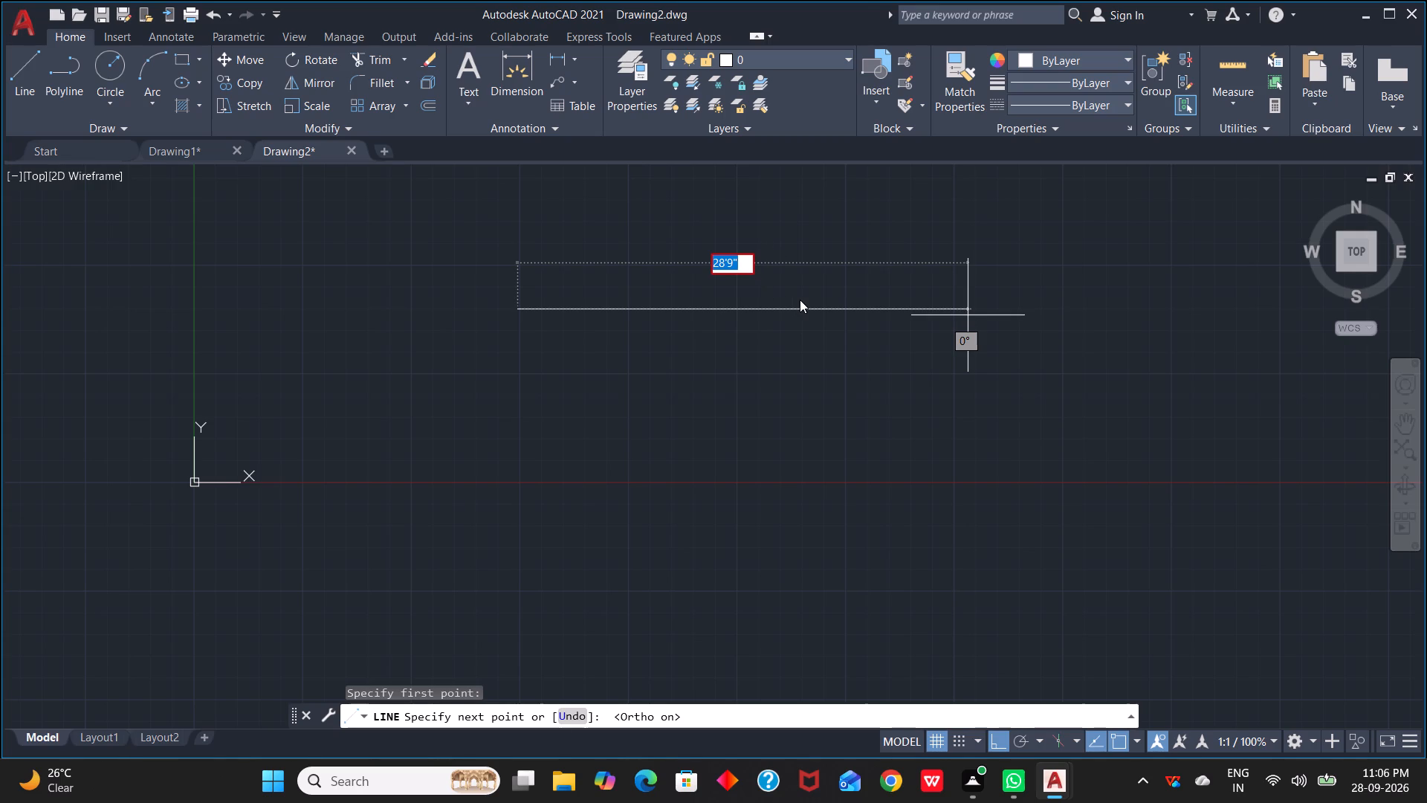
key("Return")
key("Escape")
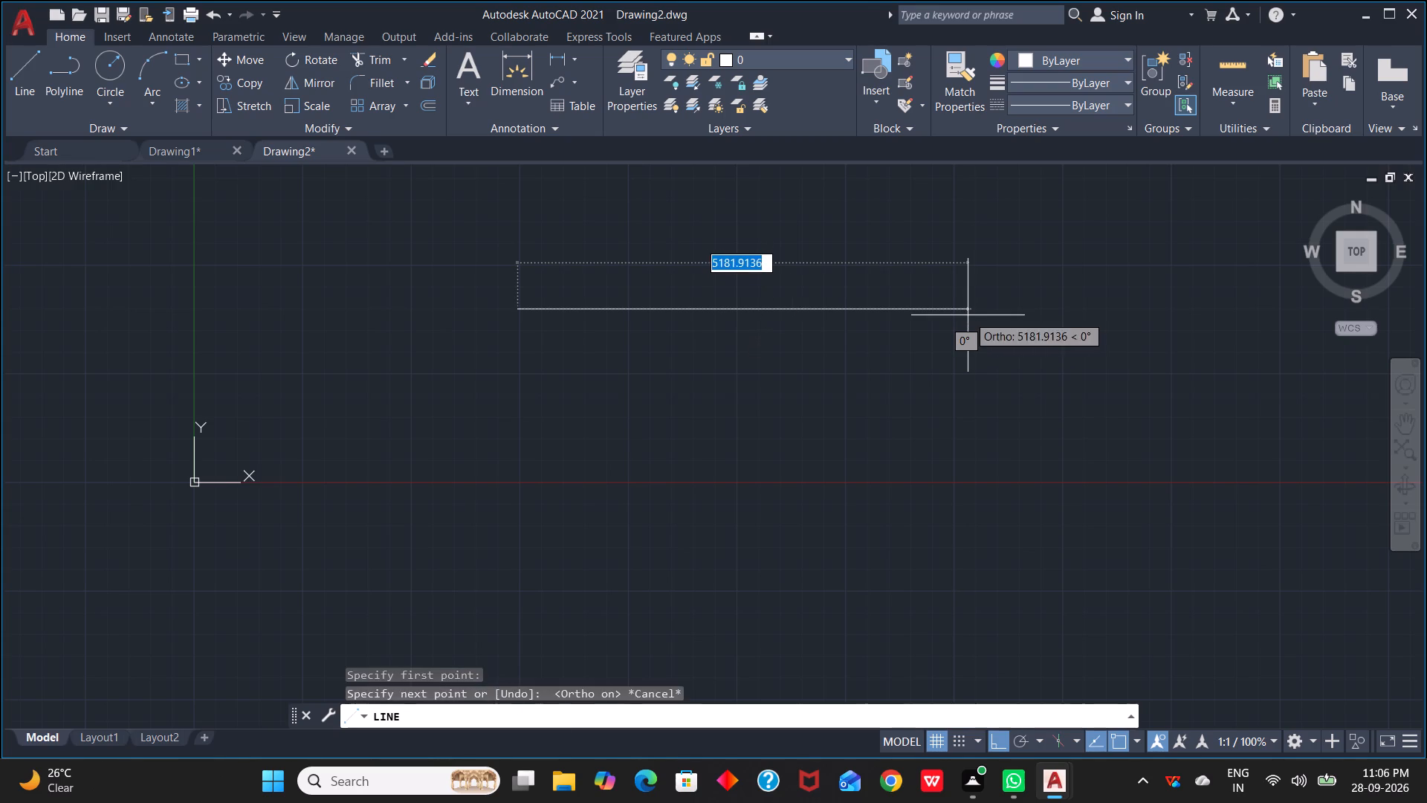
key("Escape")
Set the drawing's length units to Engineering with 0'-0" precision, accepting millimetres as the insertion scale.
key("u")
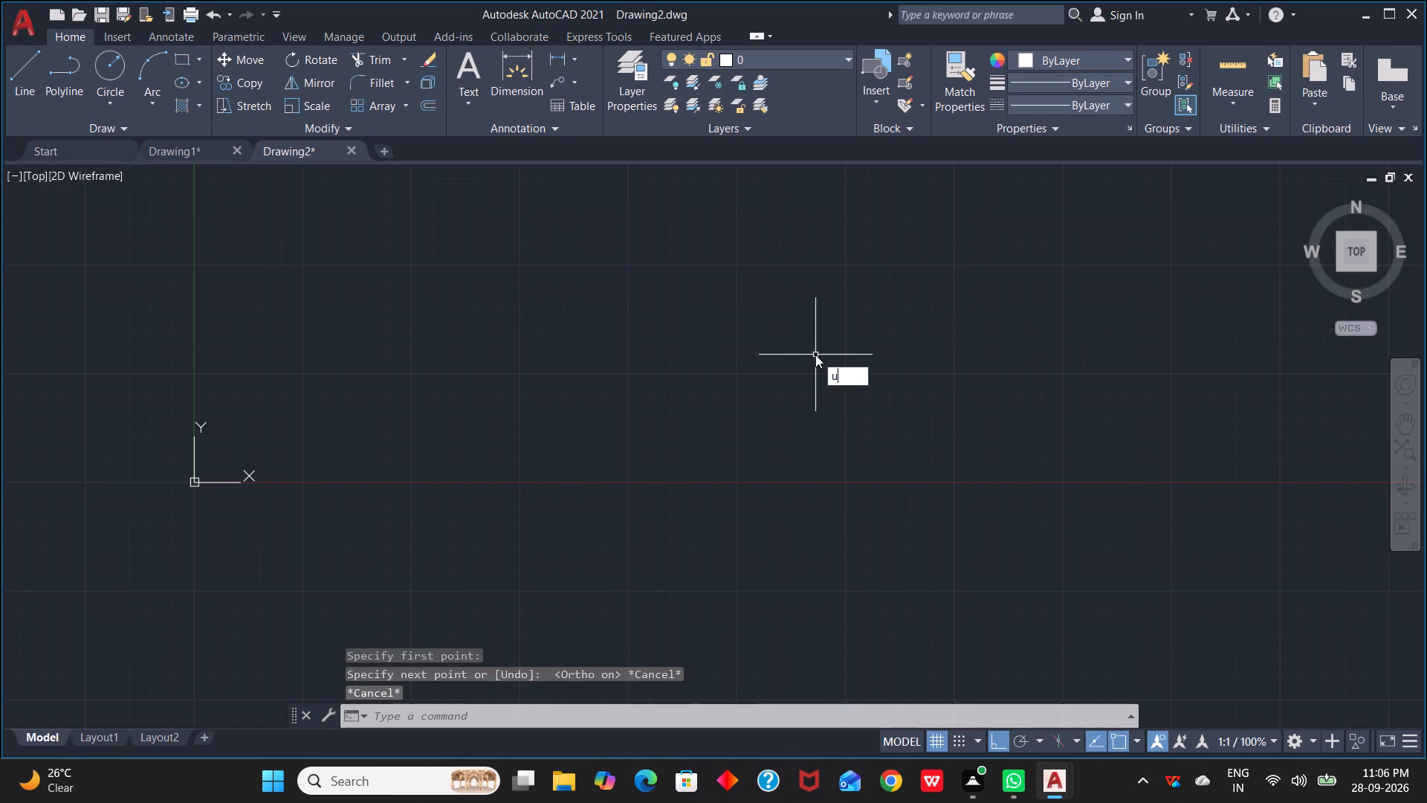
key("n")
key("space")
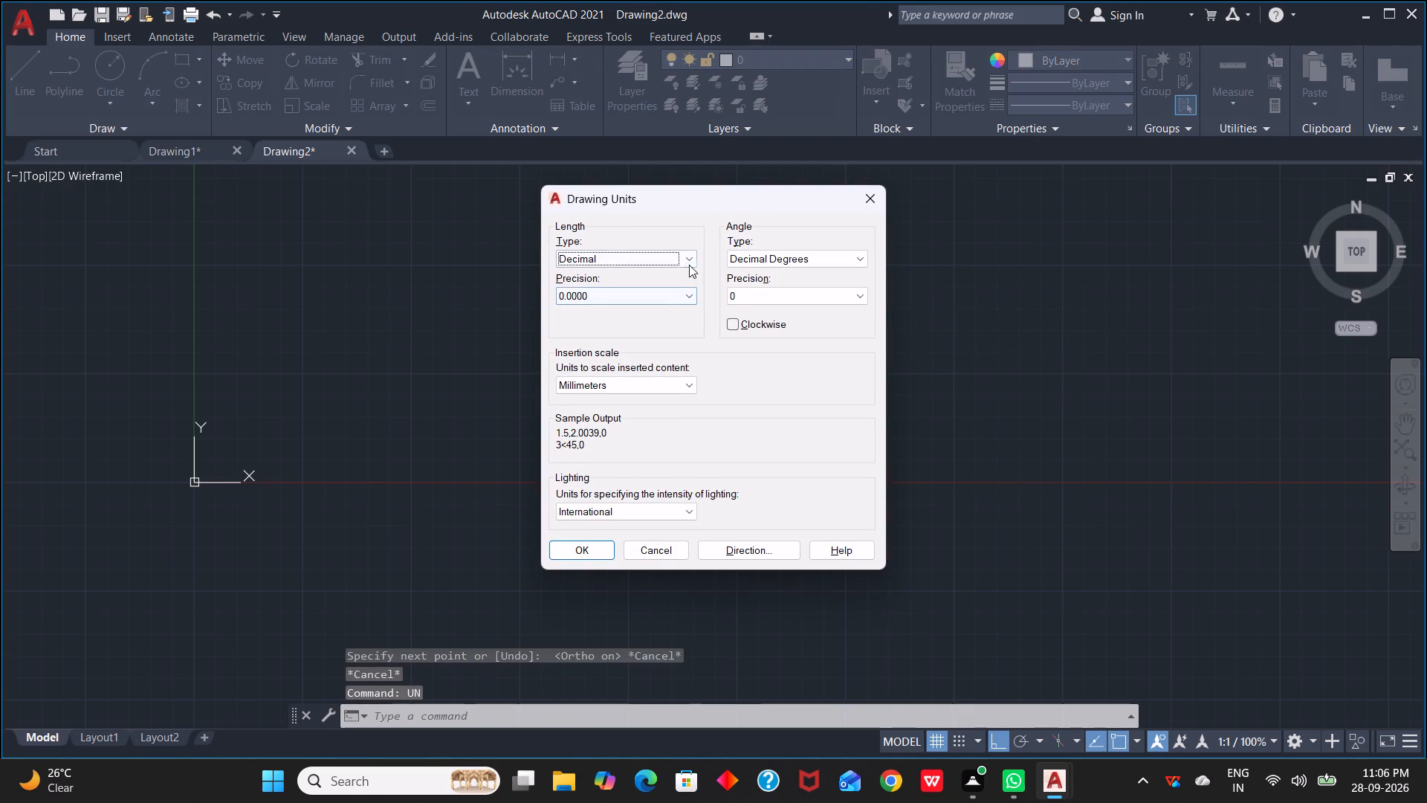
left_click(689, 265)
left_click(653, 300)
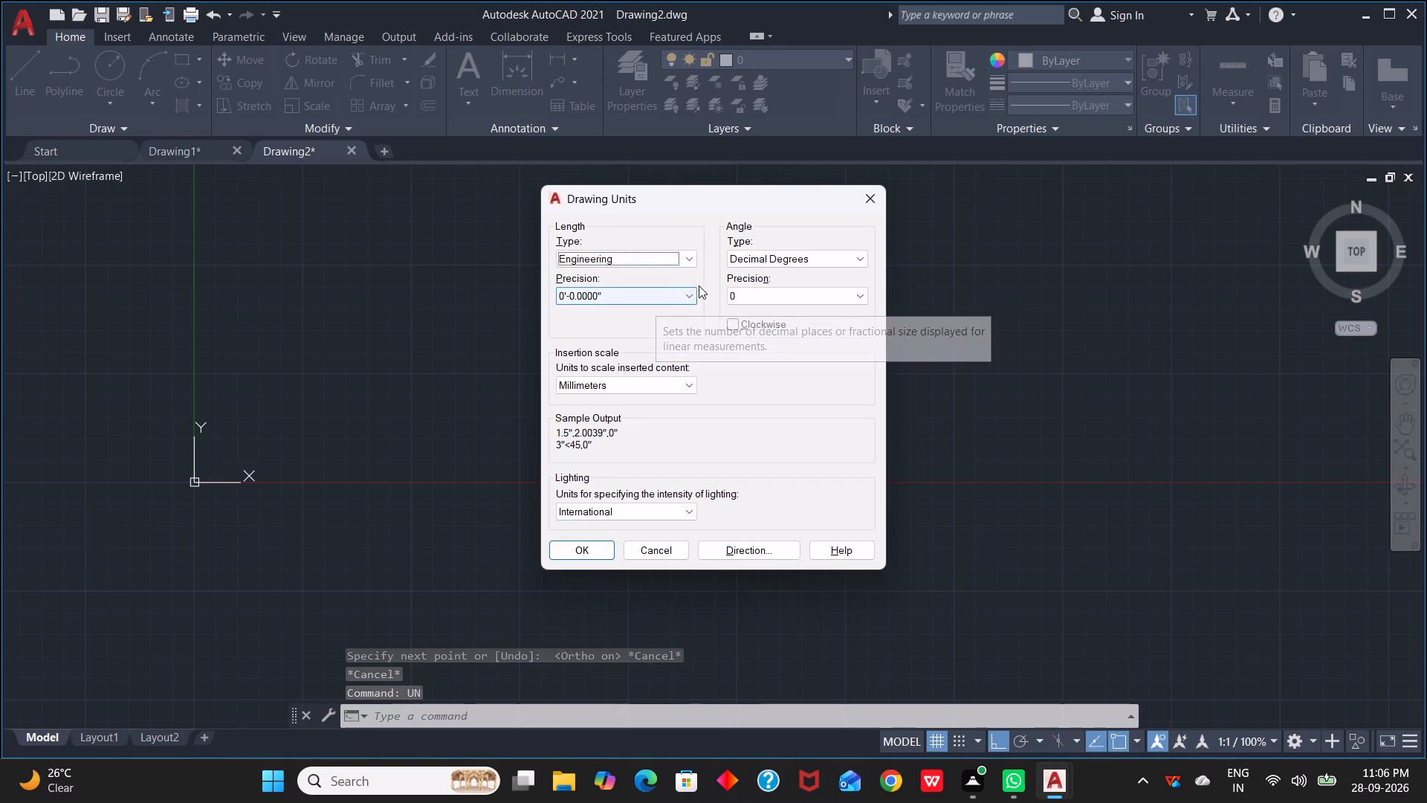
left_click(694, 289)
left_click(633, 310)
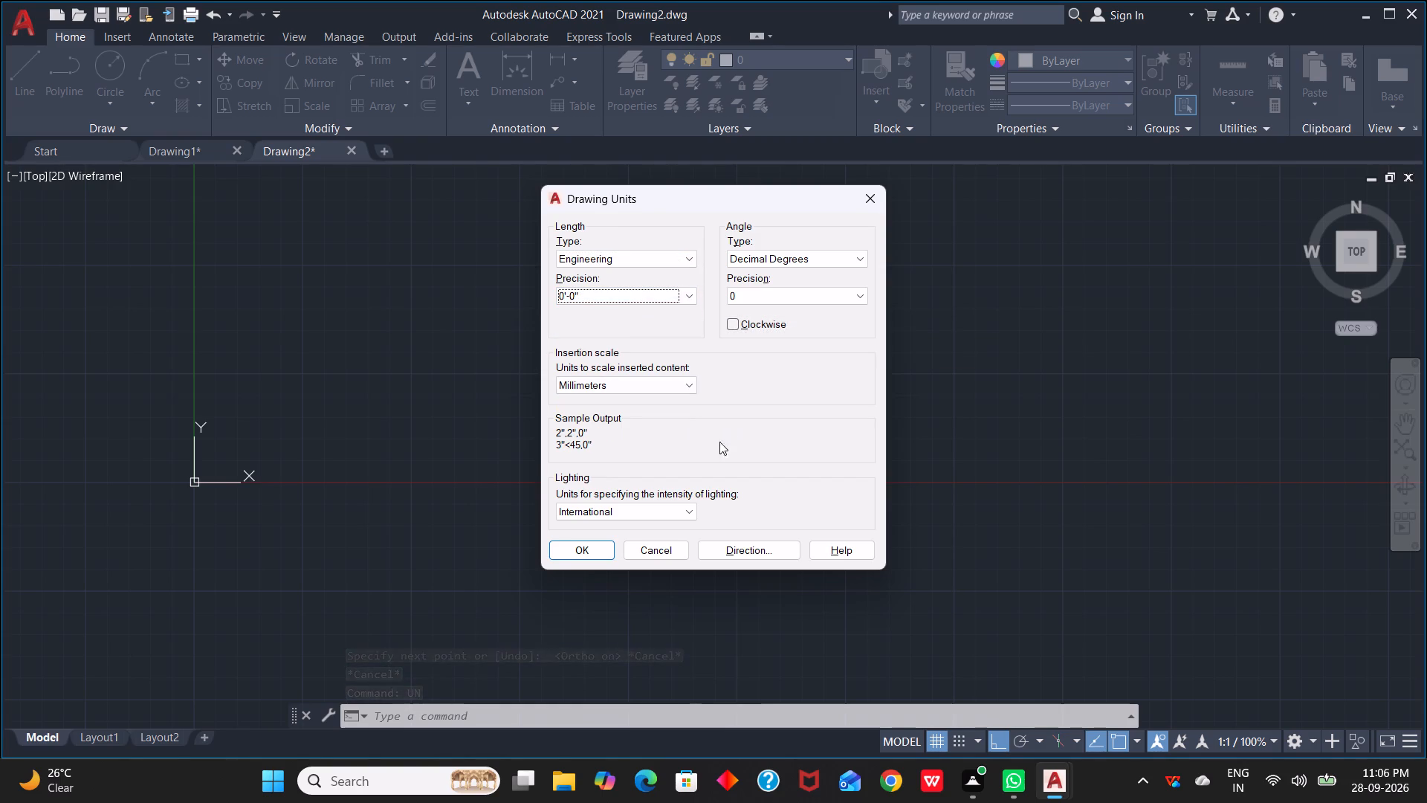
left_click(597, 546)
left_click(815, 448)
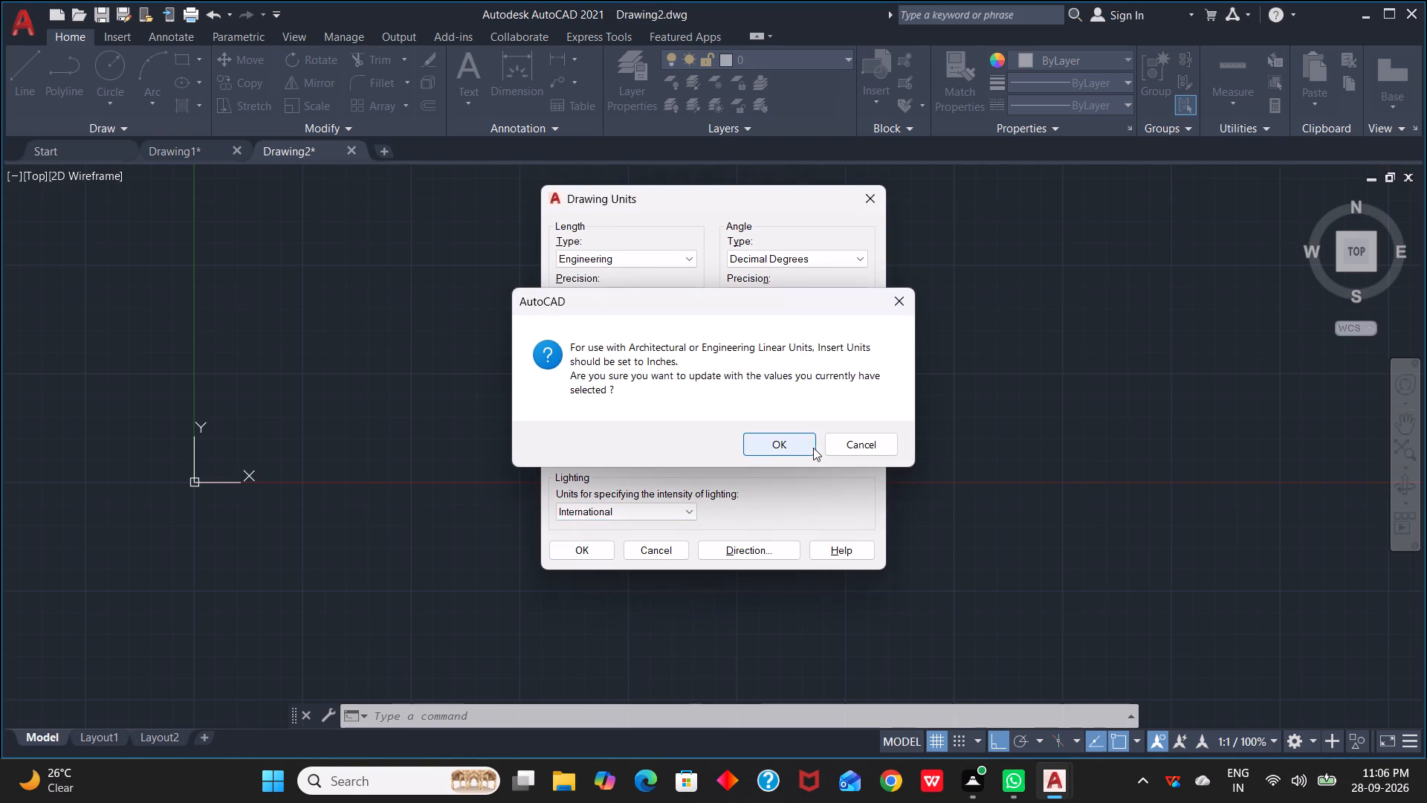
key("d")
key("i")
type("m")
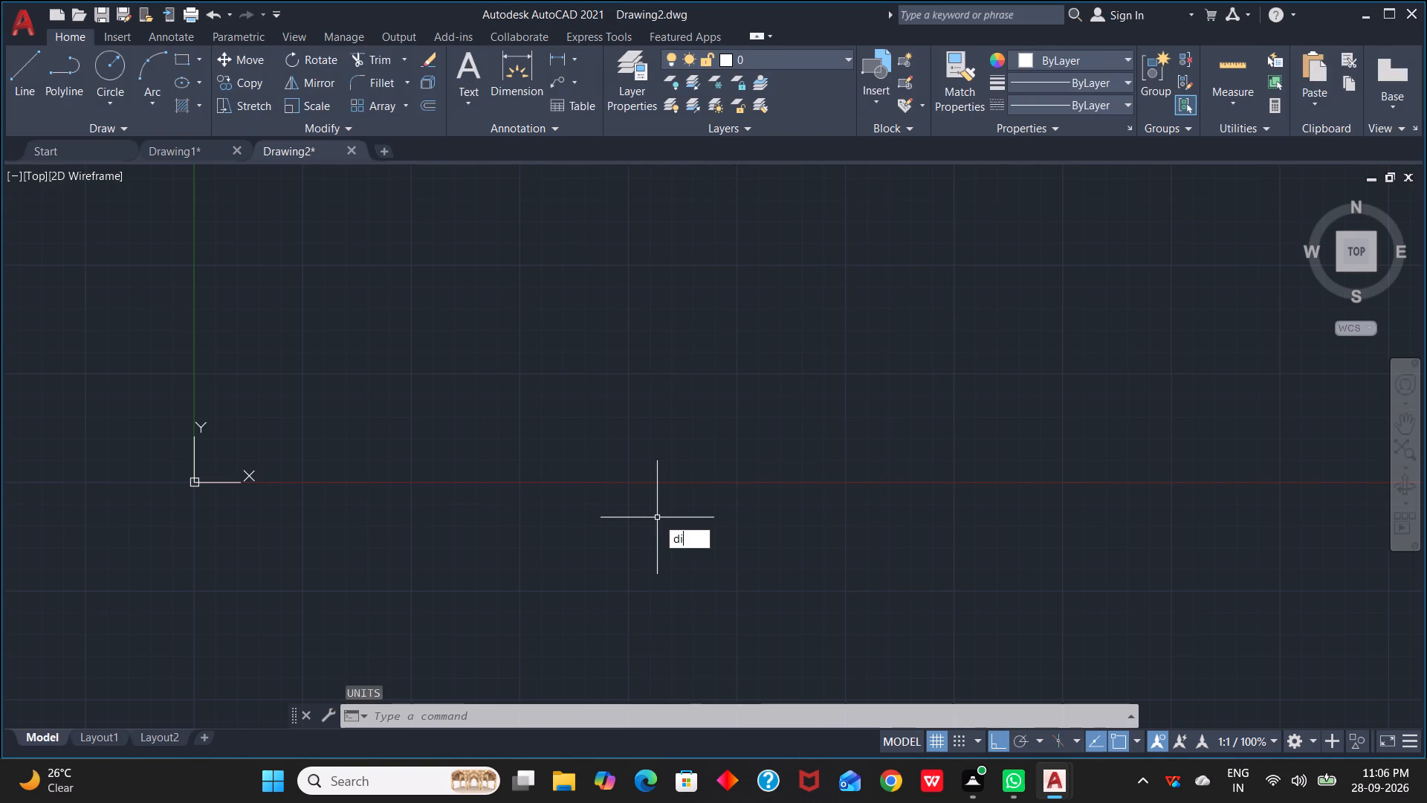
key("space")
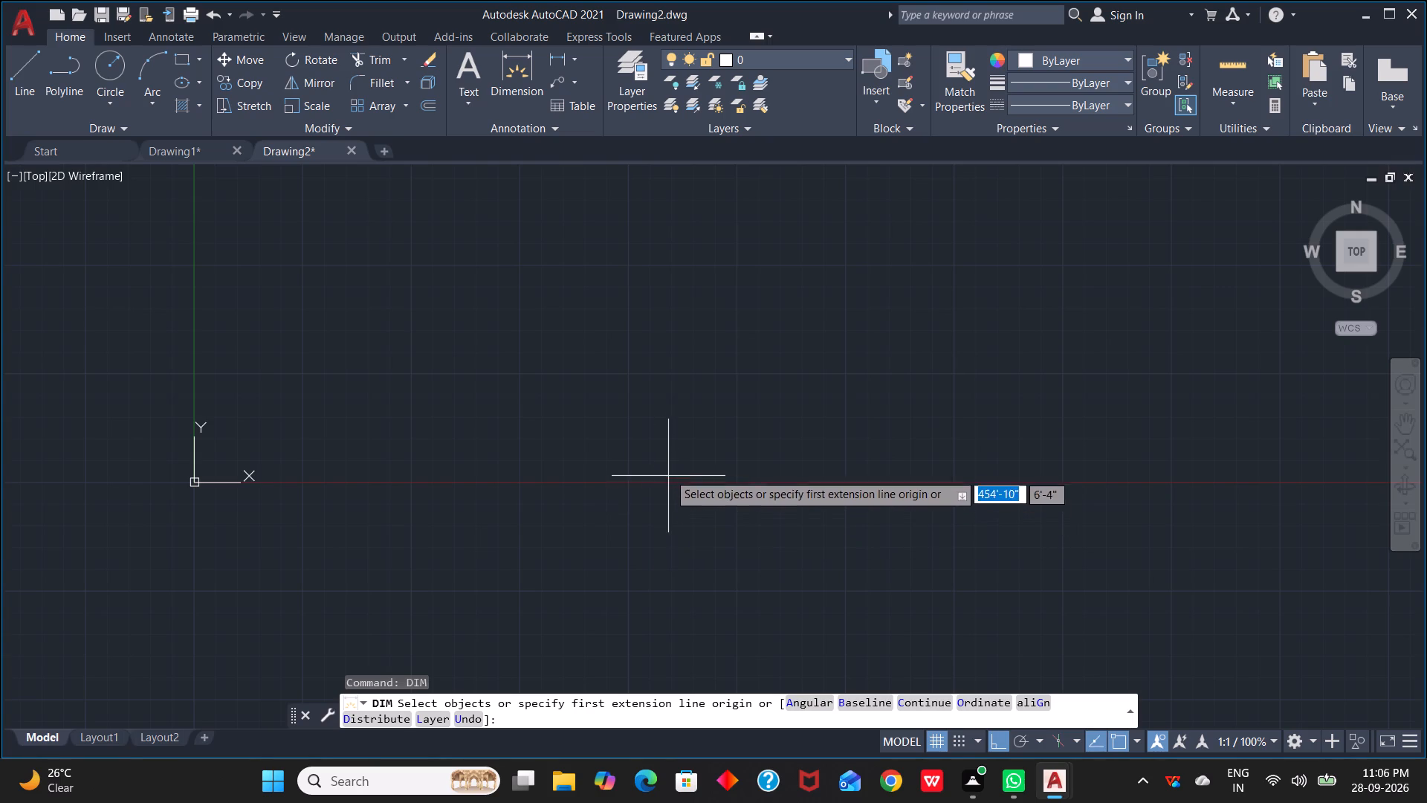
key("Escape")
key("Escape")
Make Standard the current dimension style and close the Dimension Style Manager.
type("d")
key("space")
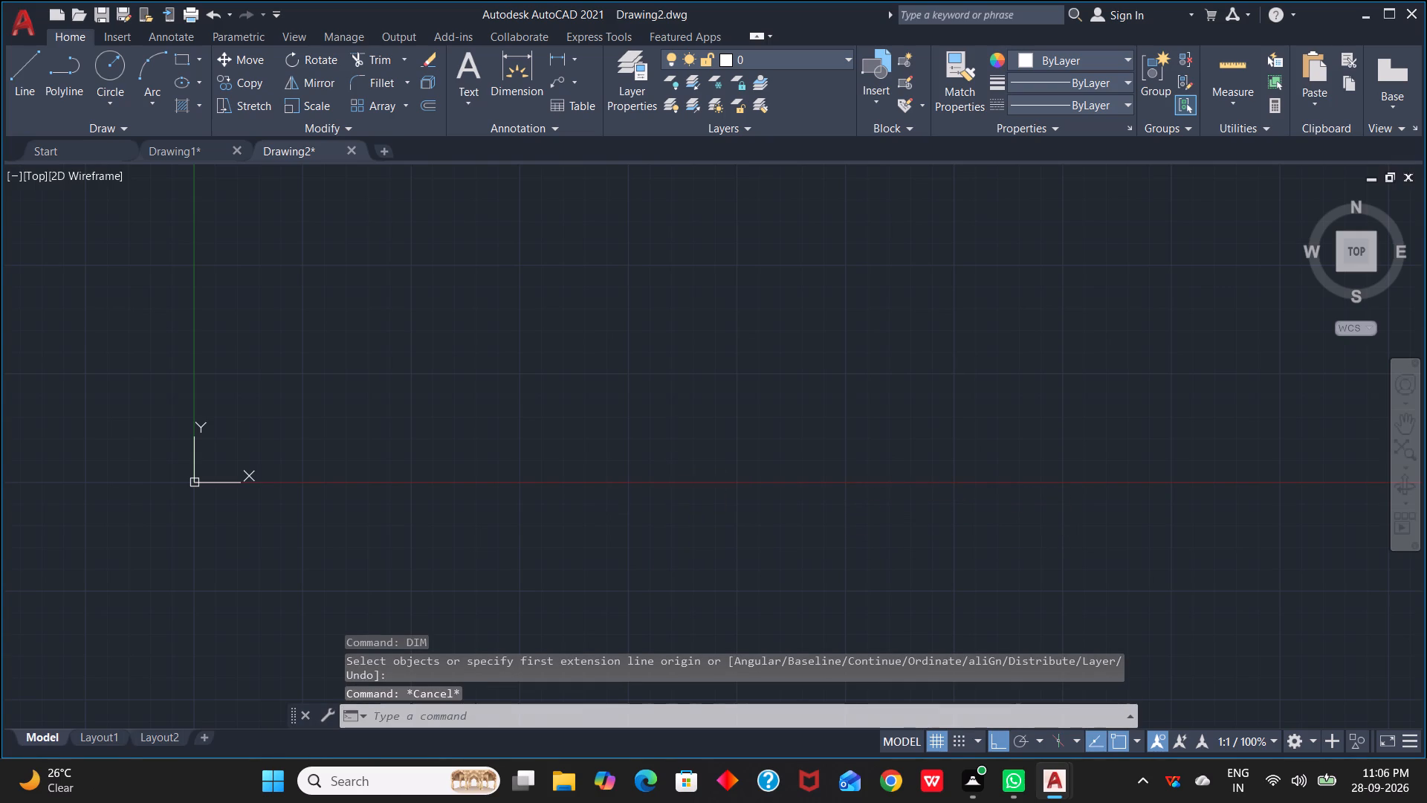
left_click(526, 320)
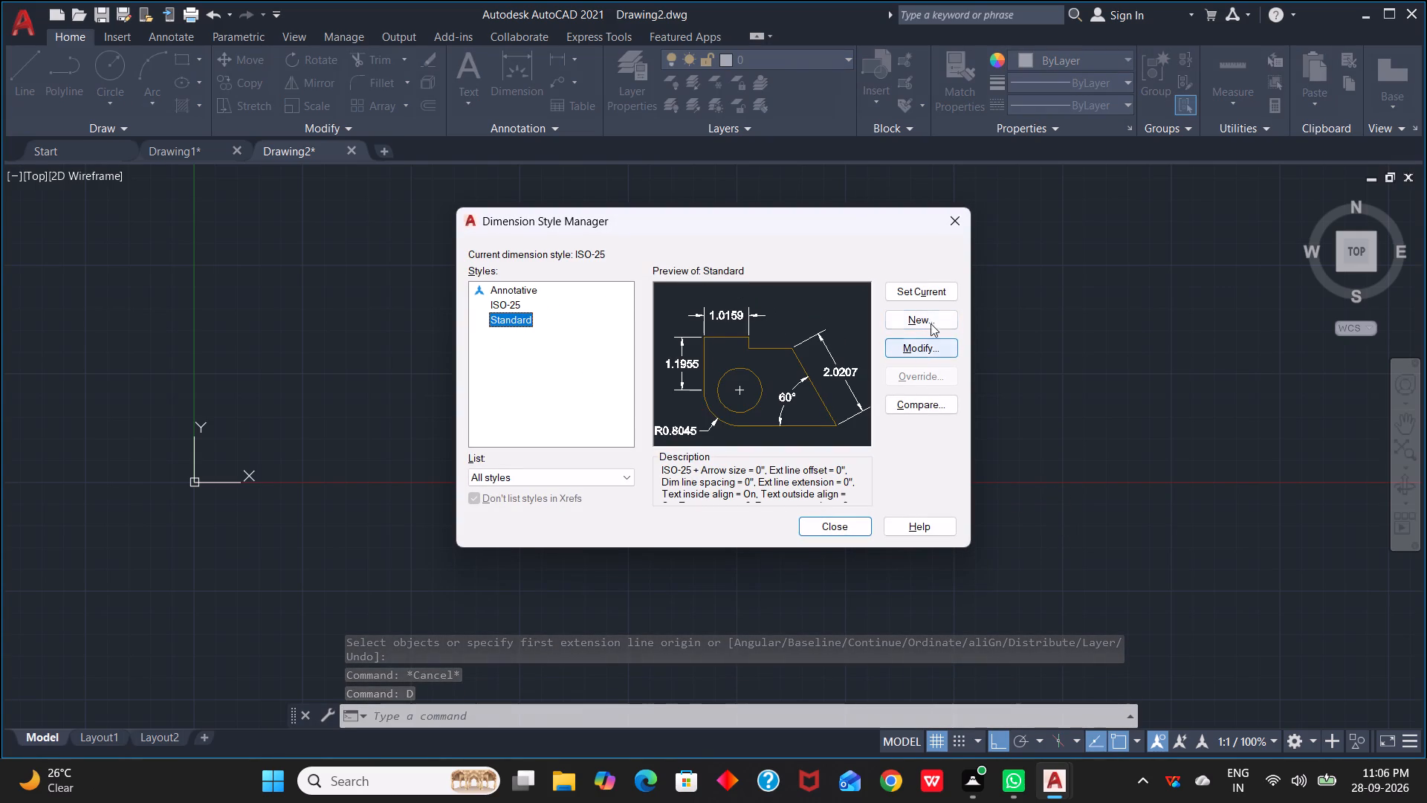
left_click(926, 291)
left_click(926, 291)
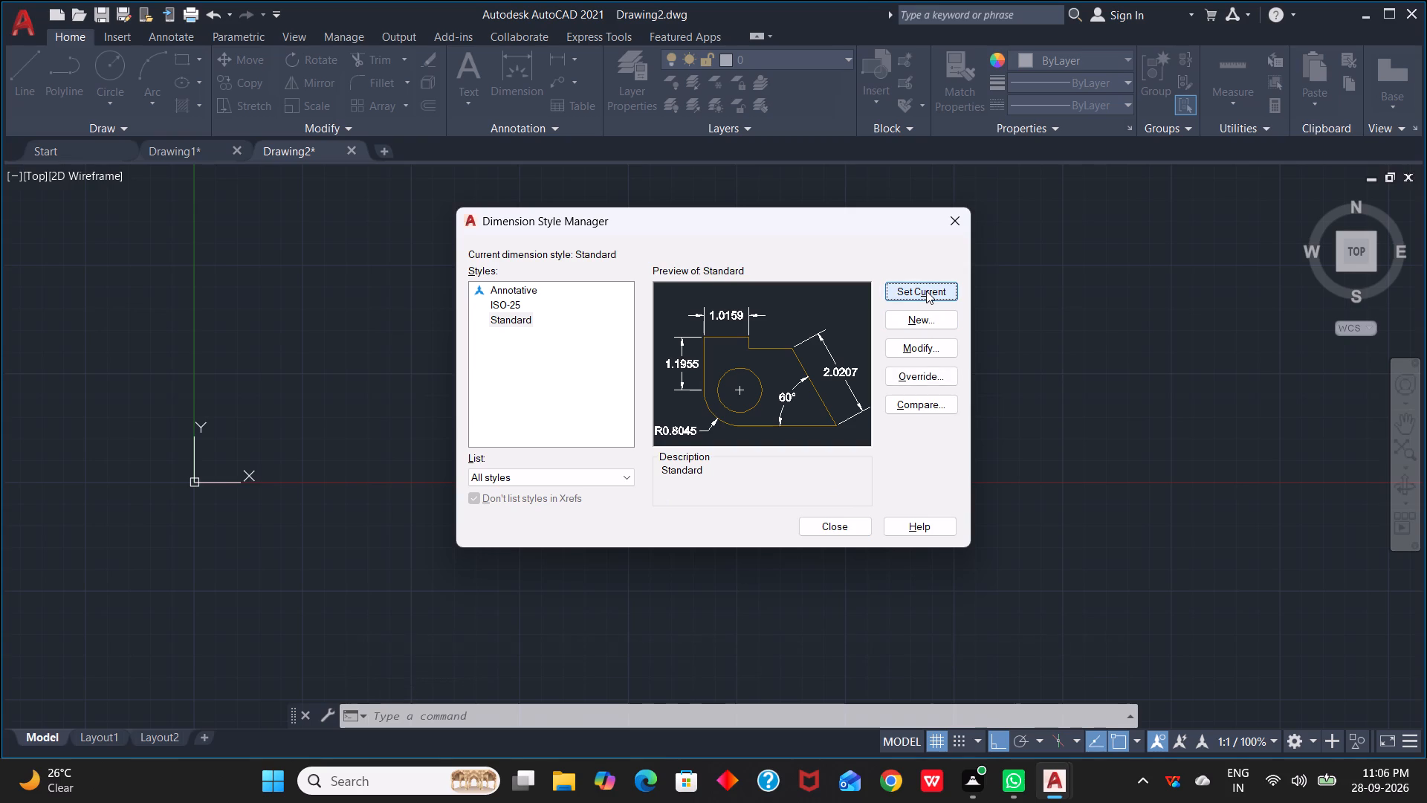
left_click(848, 512)
left_click(843, 525)
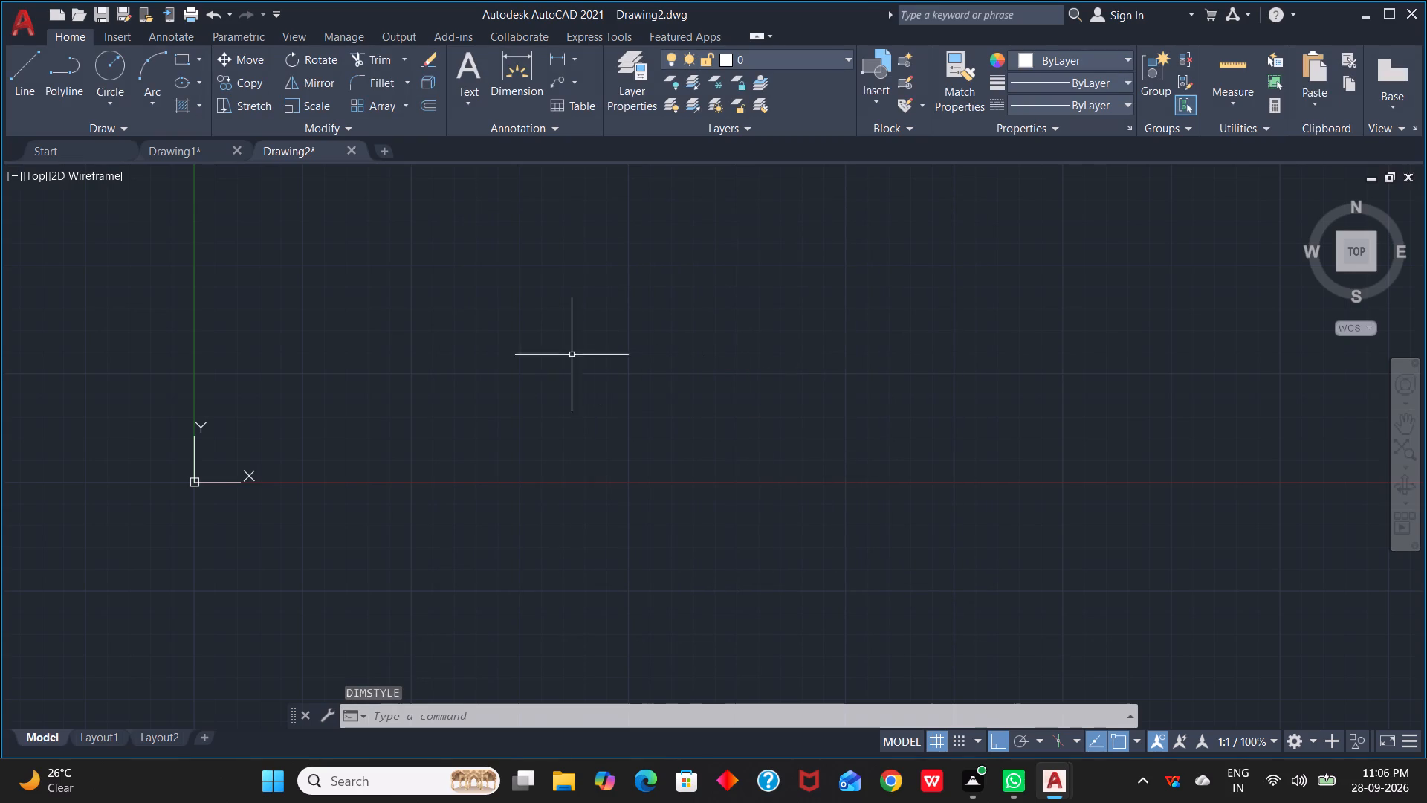
Draw the plan outline's top edge 28'9" long and its right edge 40' downward with the Line command.
key("l")
key("space")
left_click(441, 342)
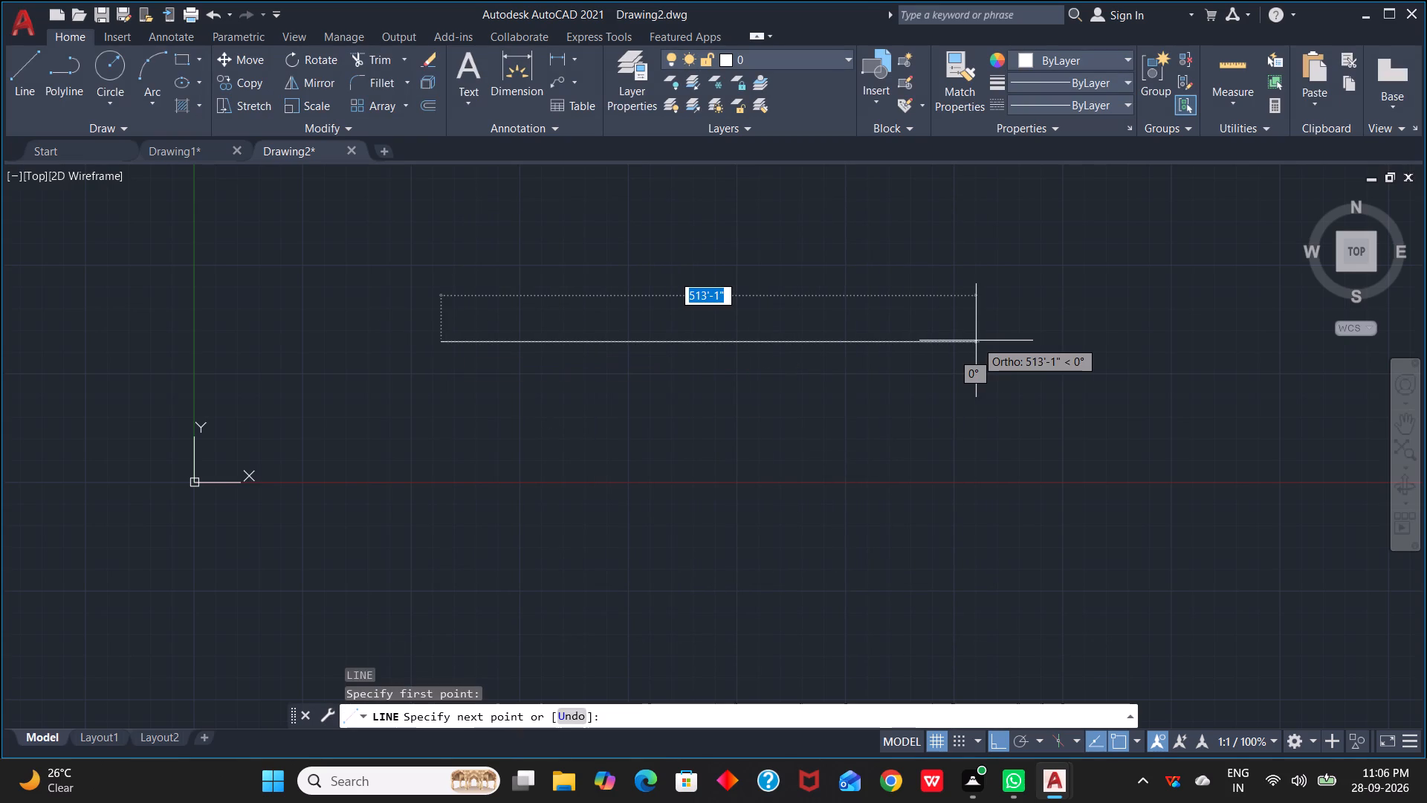
key("2")
type("8'")
type("9\"")
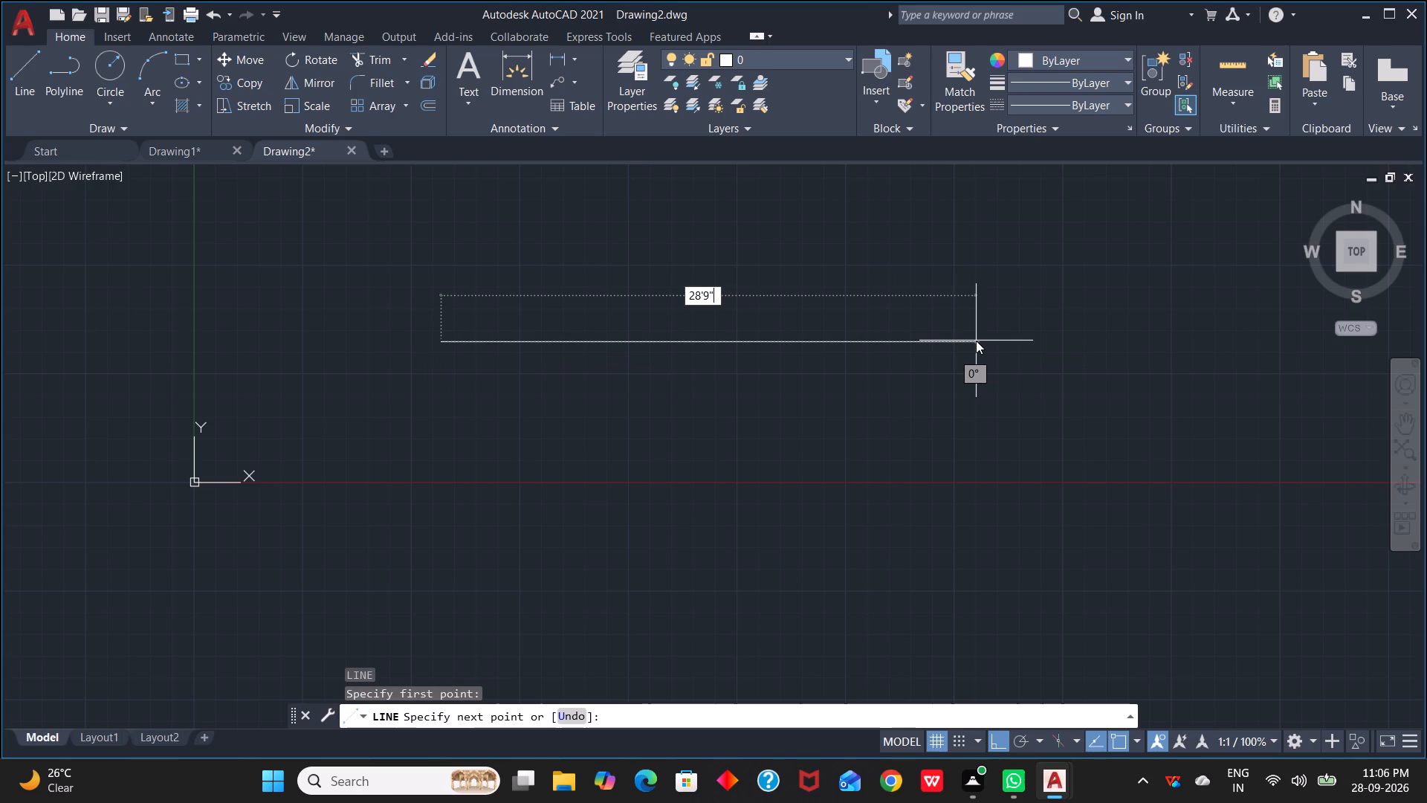
key("Return")
middle_click_drag(520, 429, 955, 353)
scroll(905, 355, "up", 3)
middle_click_drag(905, 355, 788, 464)
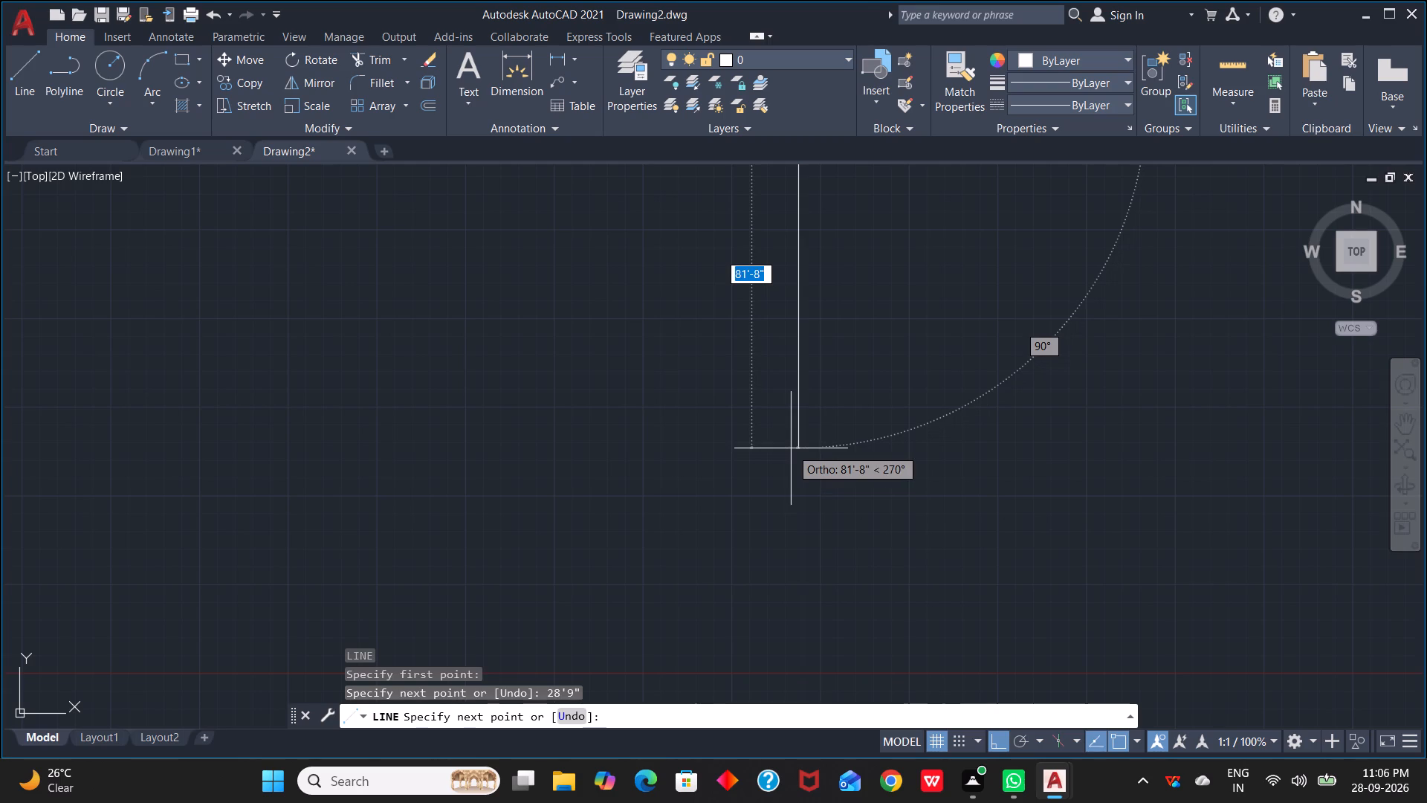
type("40")
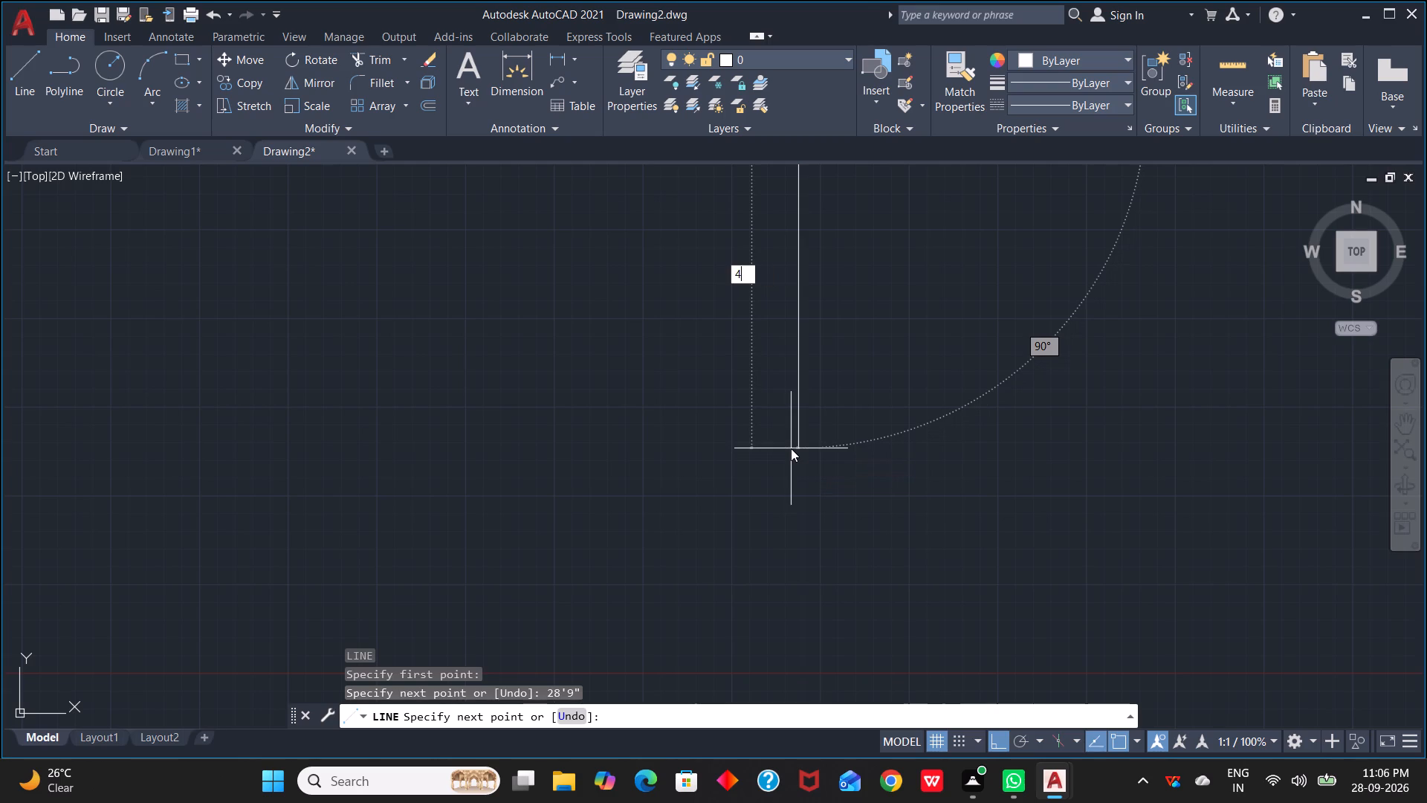
key("apostrophe")
key("Return")
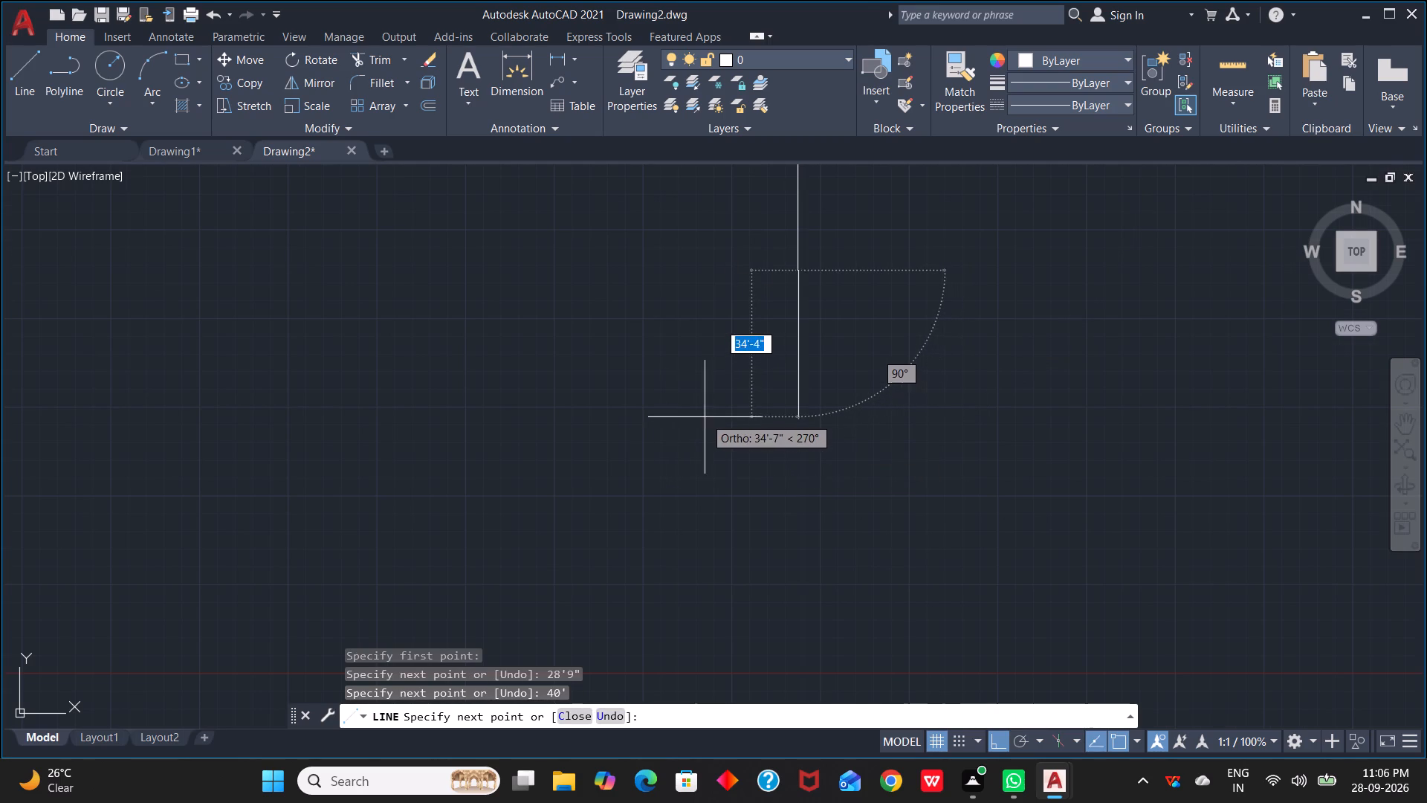
Complete the rectangular outline with a bottom edge ending directly below the top-left corner, closing it along the left side.
scroll(705, 417, "down", 2)
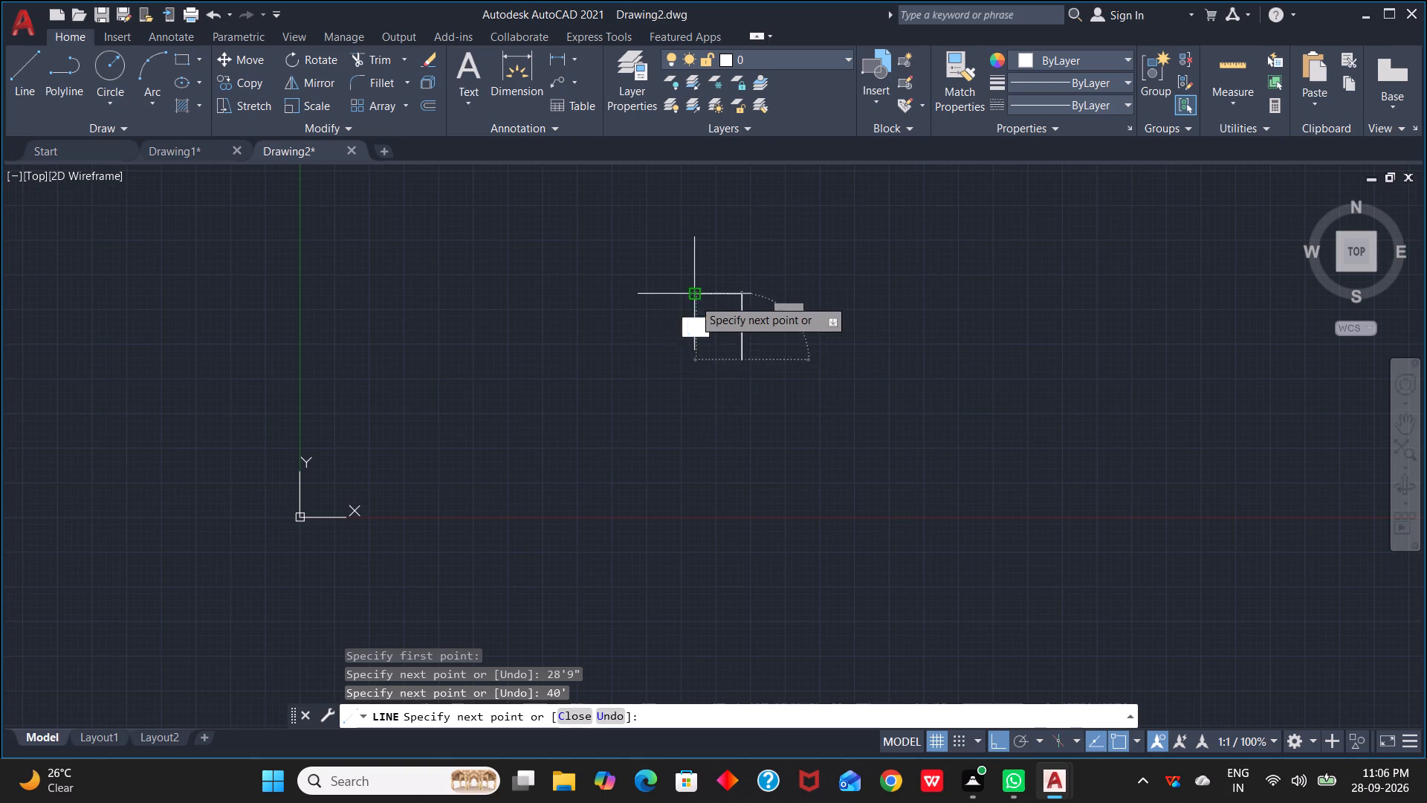
scroll(691, 358, "up", 4)
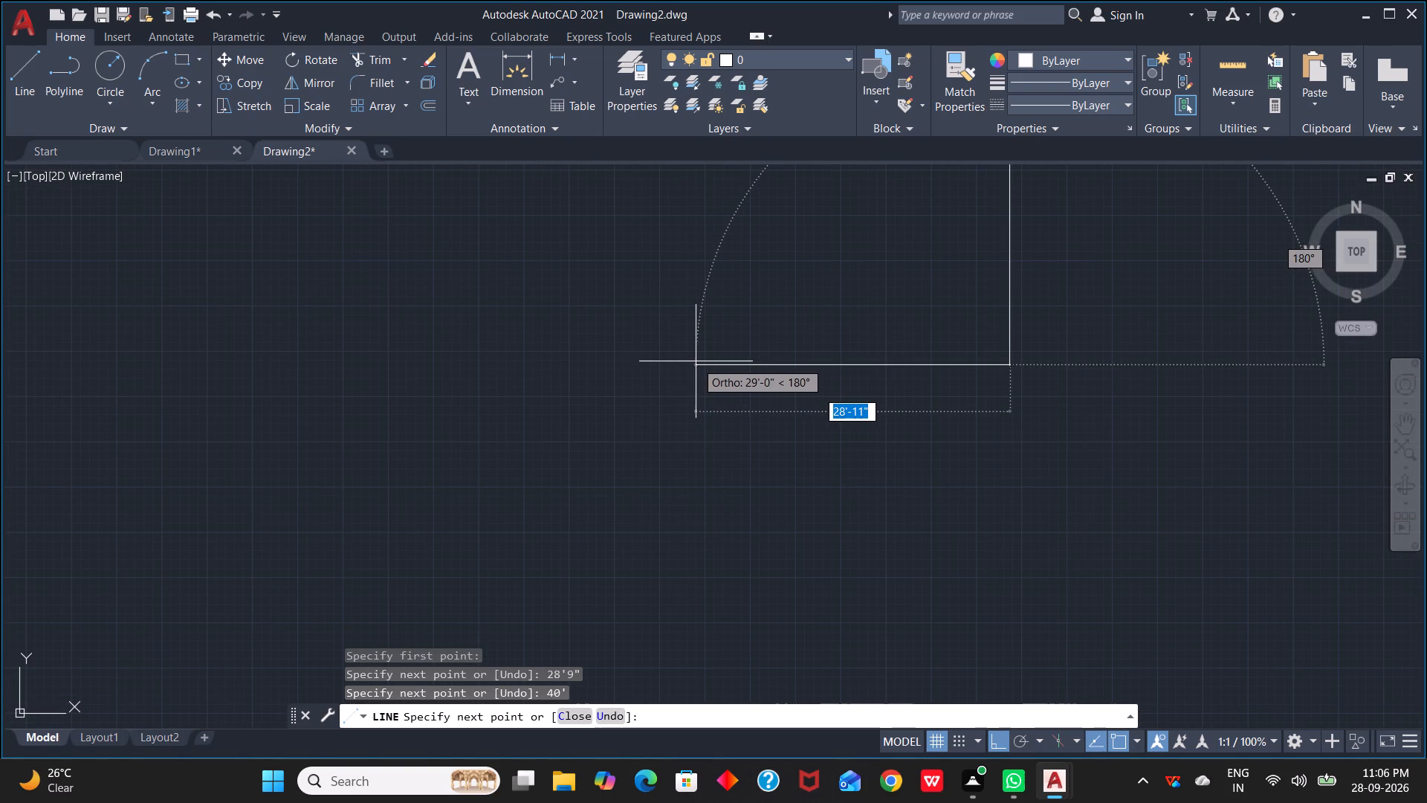
scroll(713, 222, "down", 2)
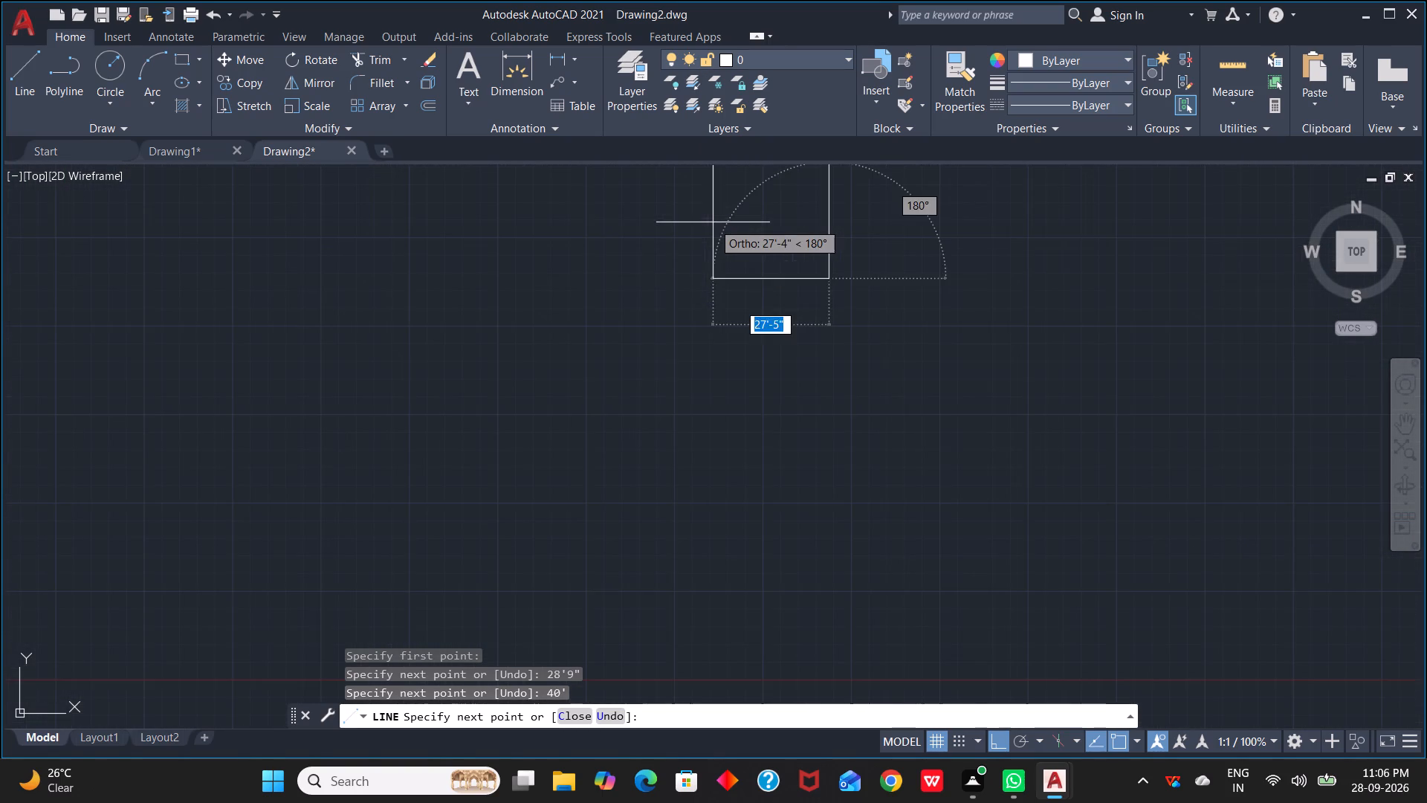
middle_click_drag(713, 222, 687, 417)
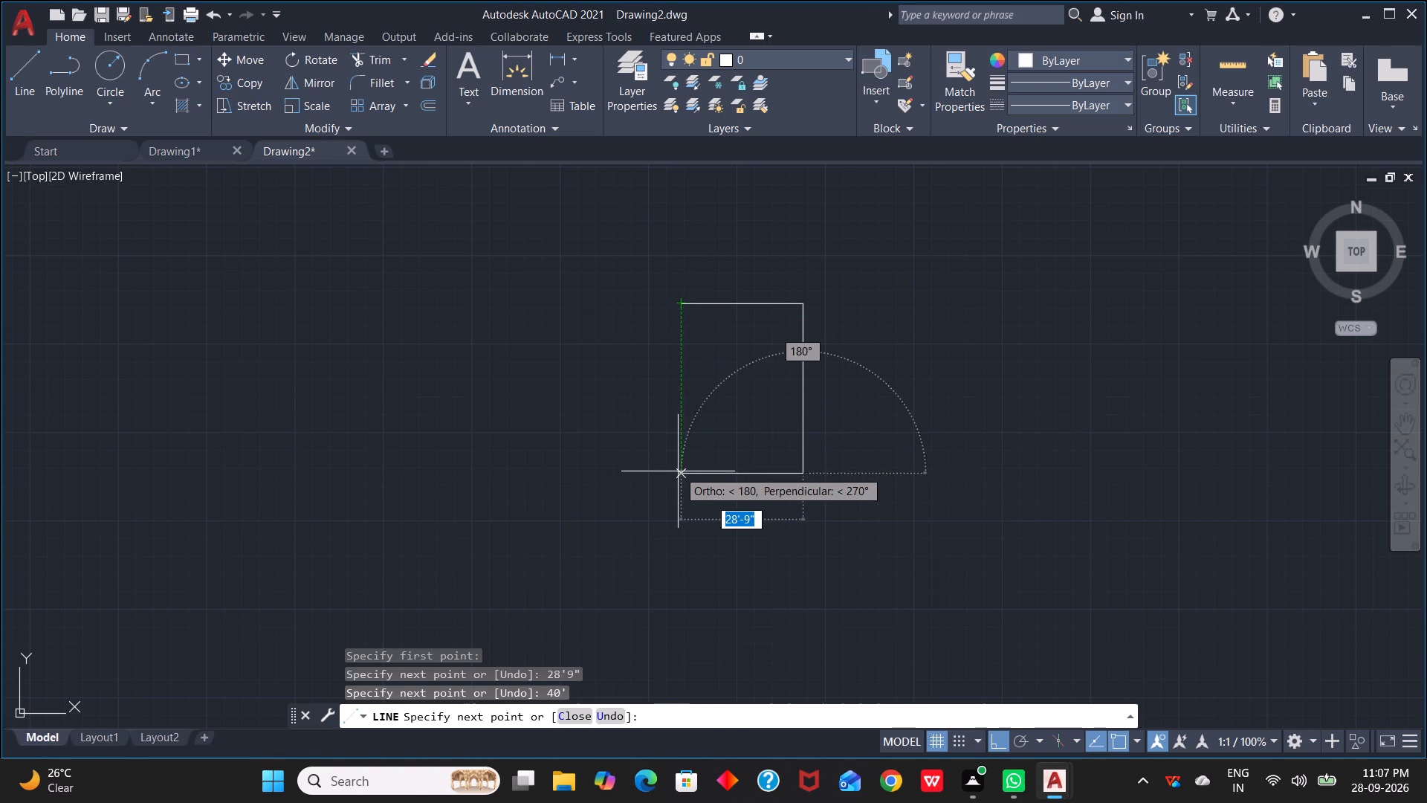
scroll(681, 468, "up", 3)
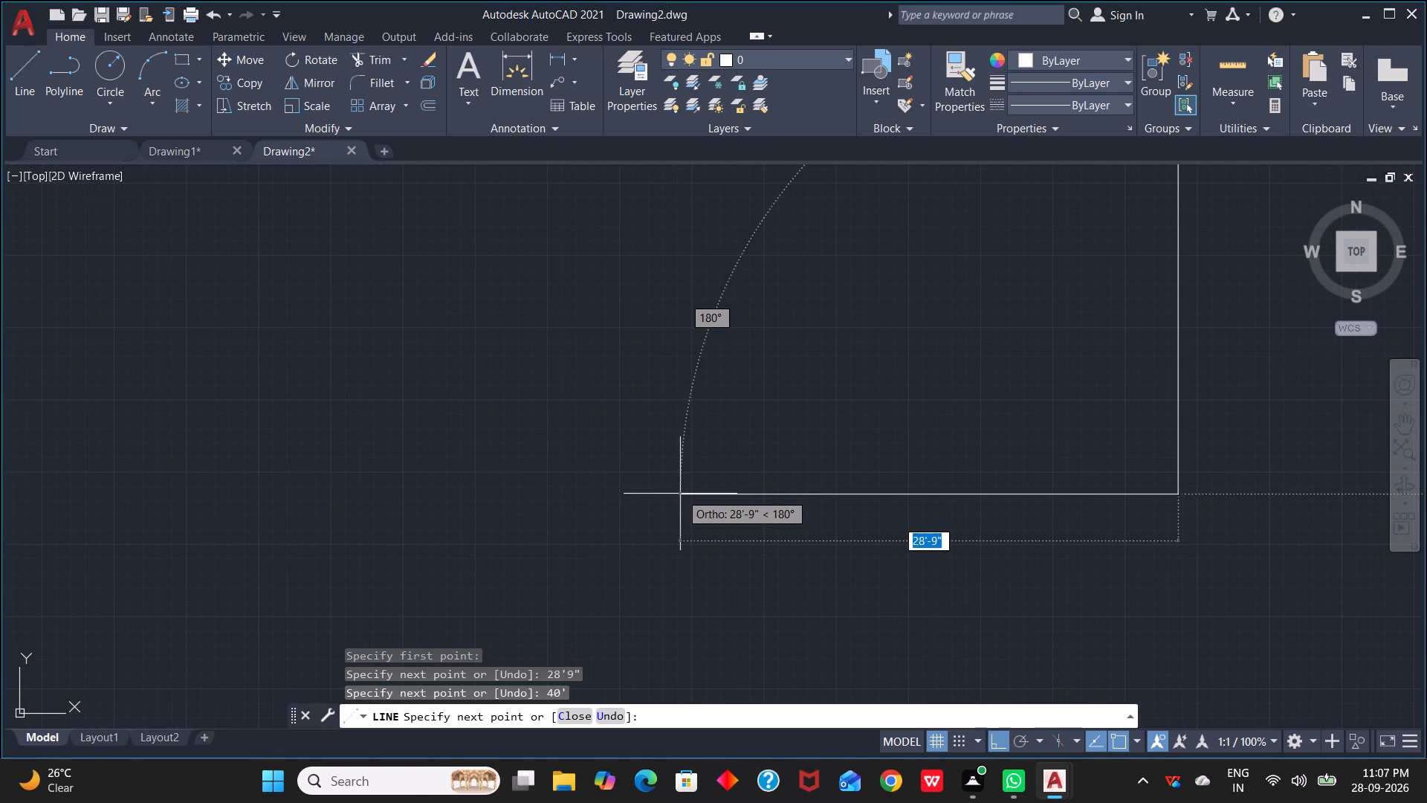
scroll(679, 490, "down", 2)
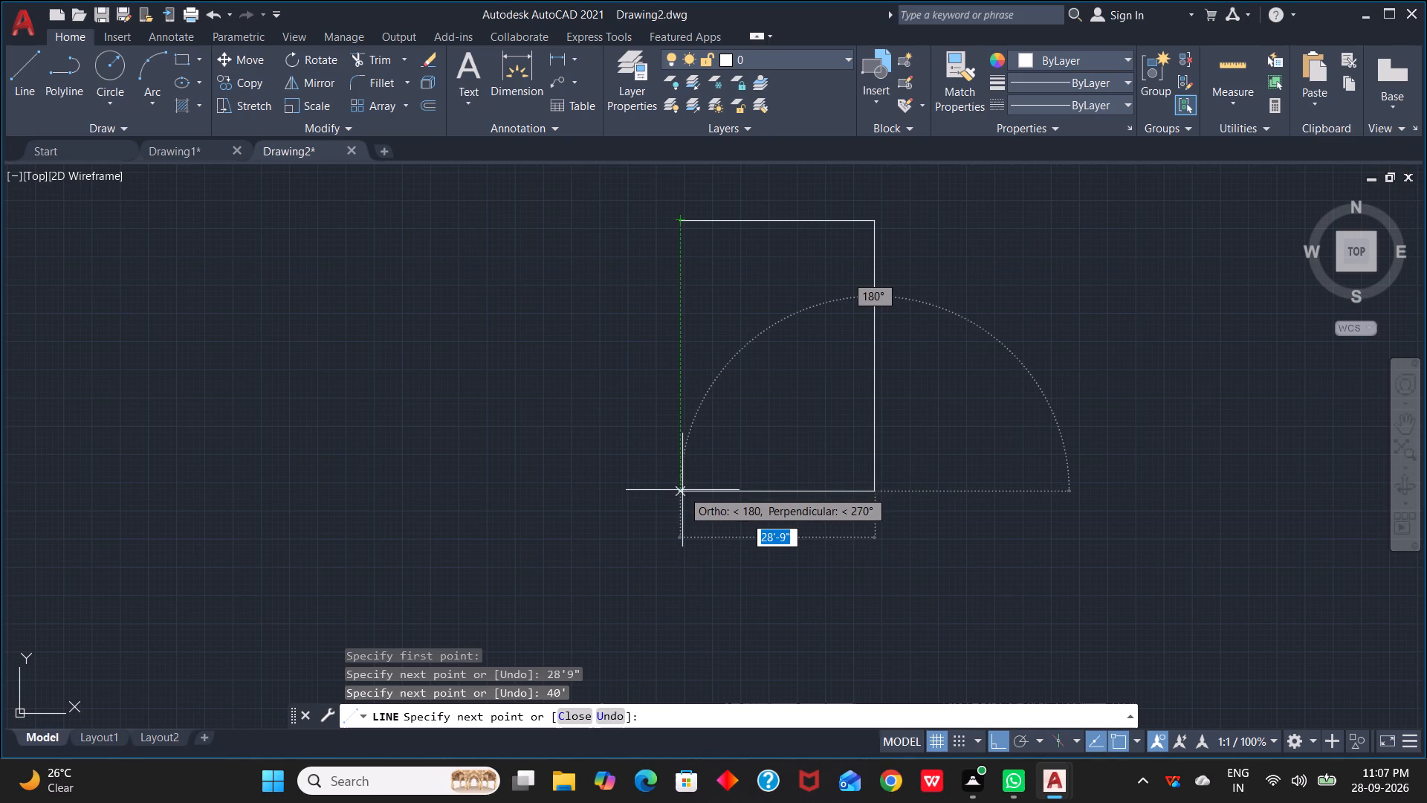
left_click(680, 490)
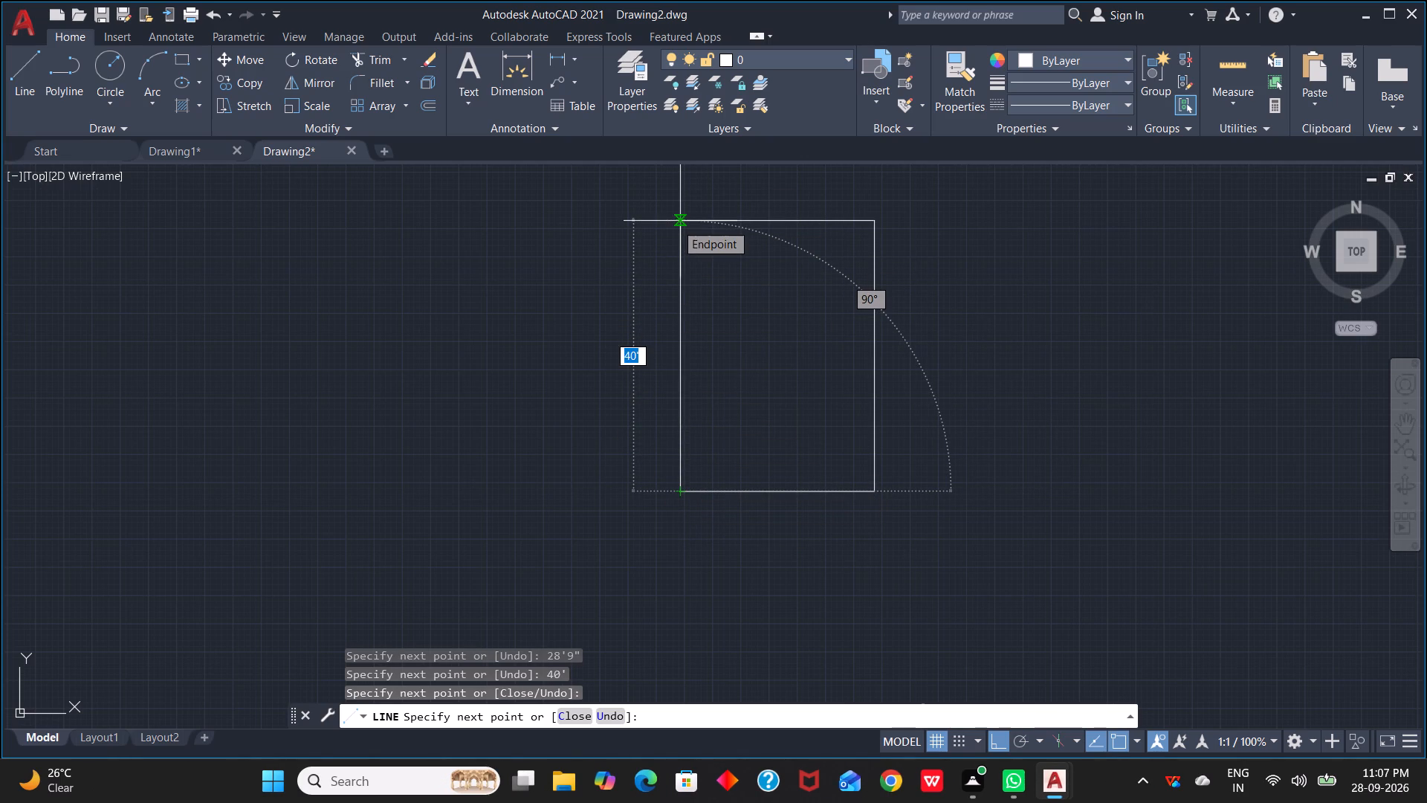
key("c")
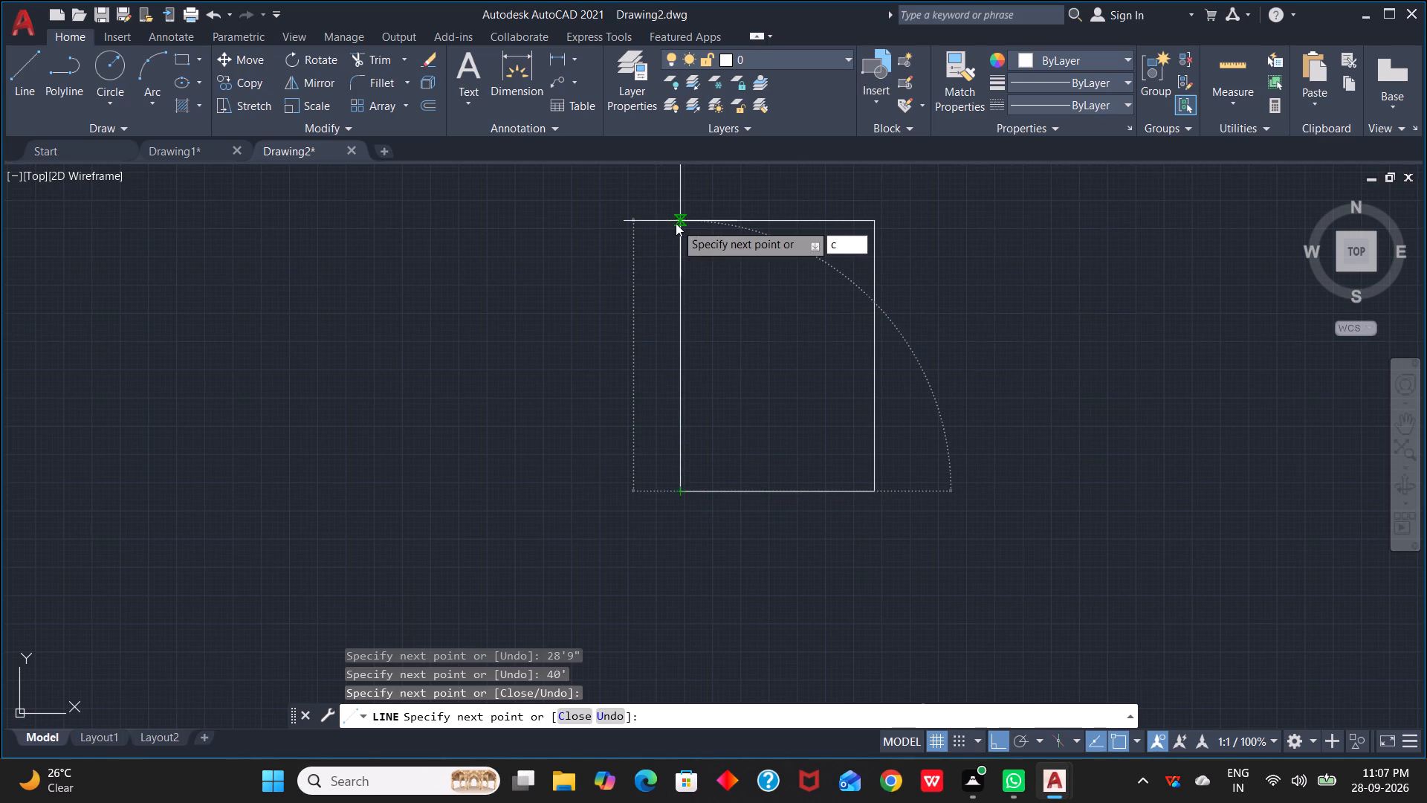
key("Return")
Offset the outline's top and right edges 9" inward.
scroll(817, 251, "up", 1)
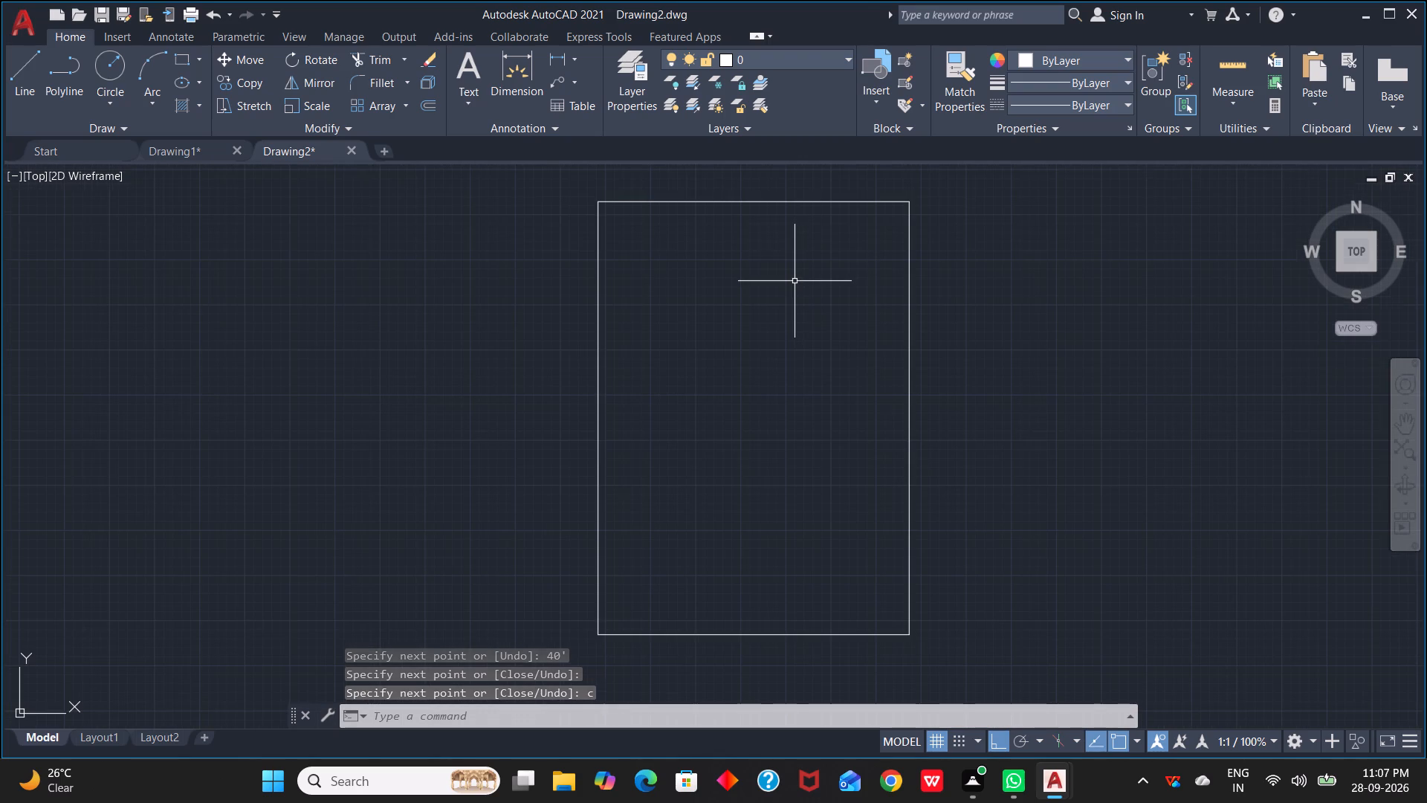
scroll(795, 281, "down", 1)
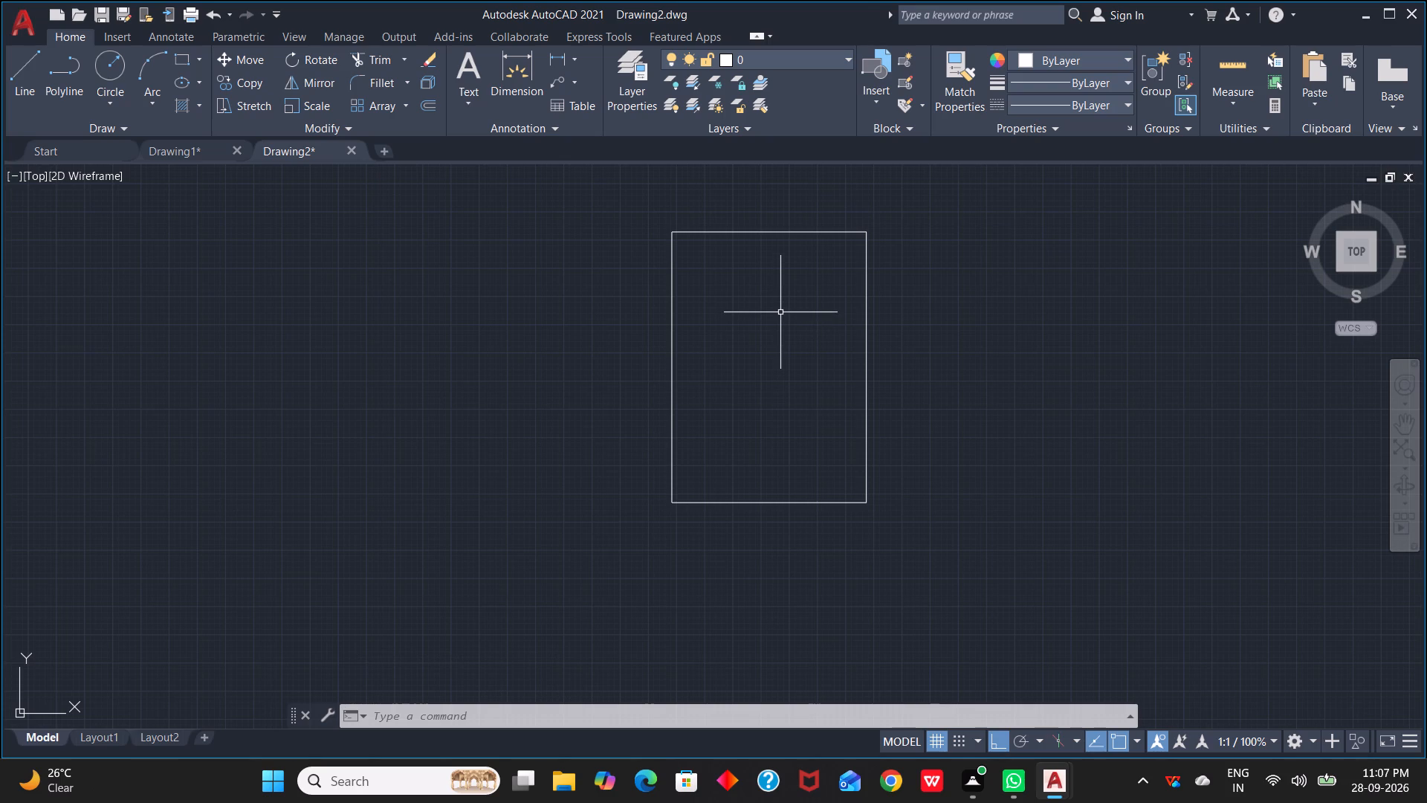
type("o")
key("space")
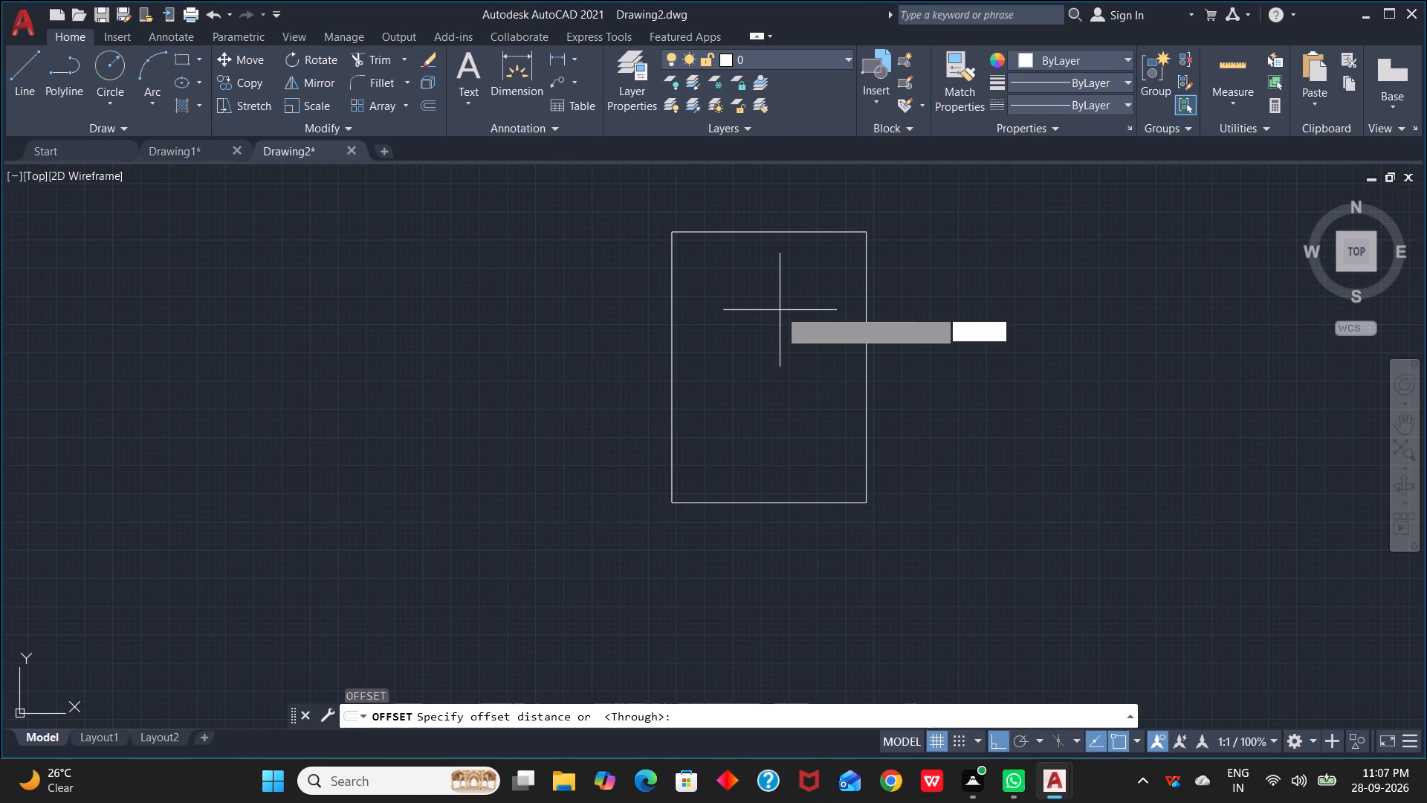
key("9")
key("shift+quotedbl")
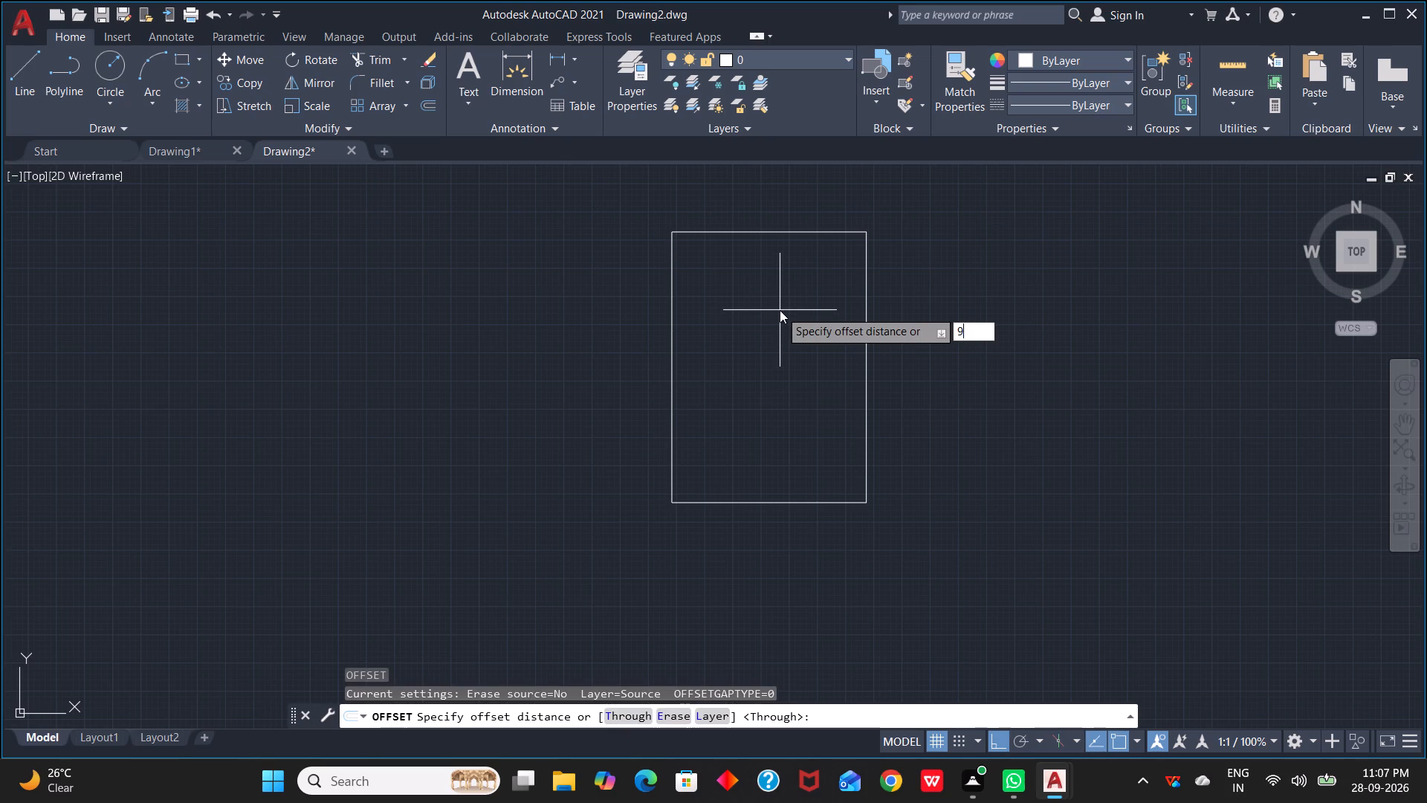
key("space")
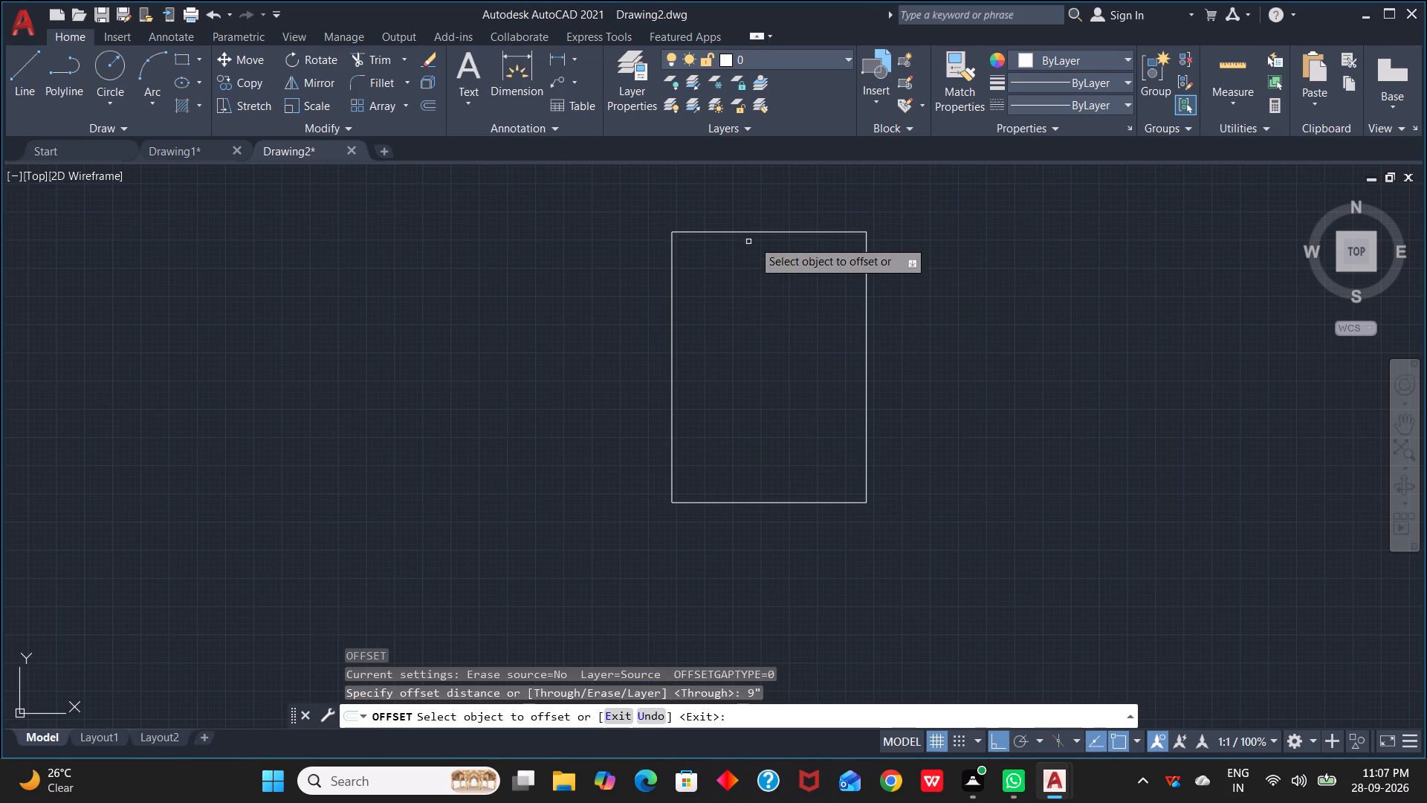
left_click(766, 231)
left_click(765, 254)
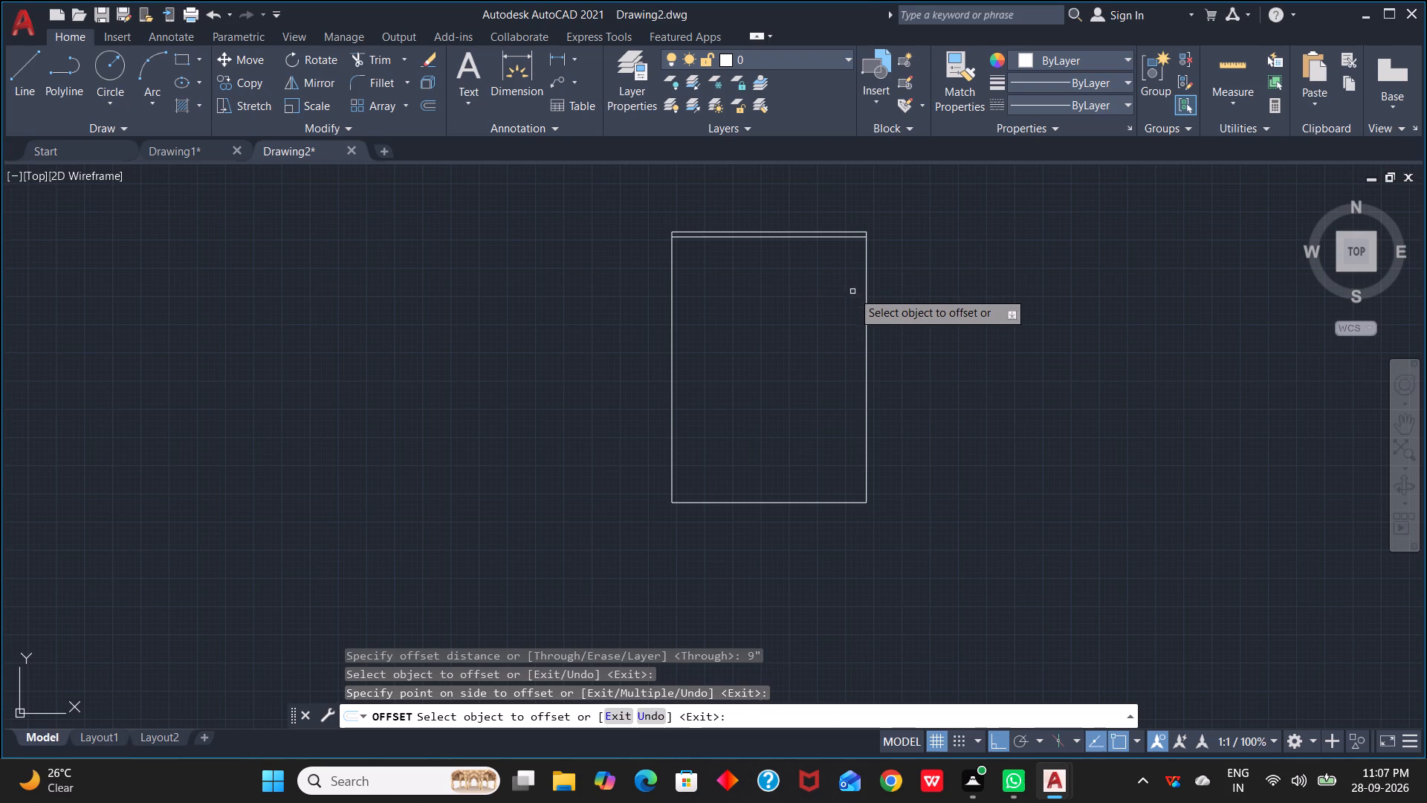
left_click(867, 291)
left_click(850, 295)
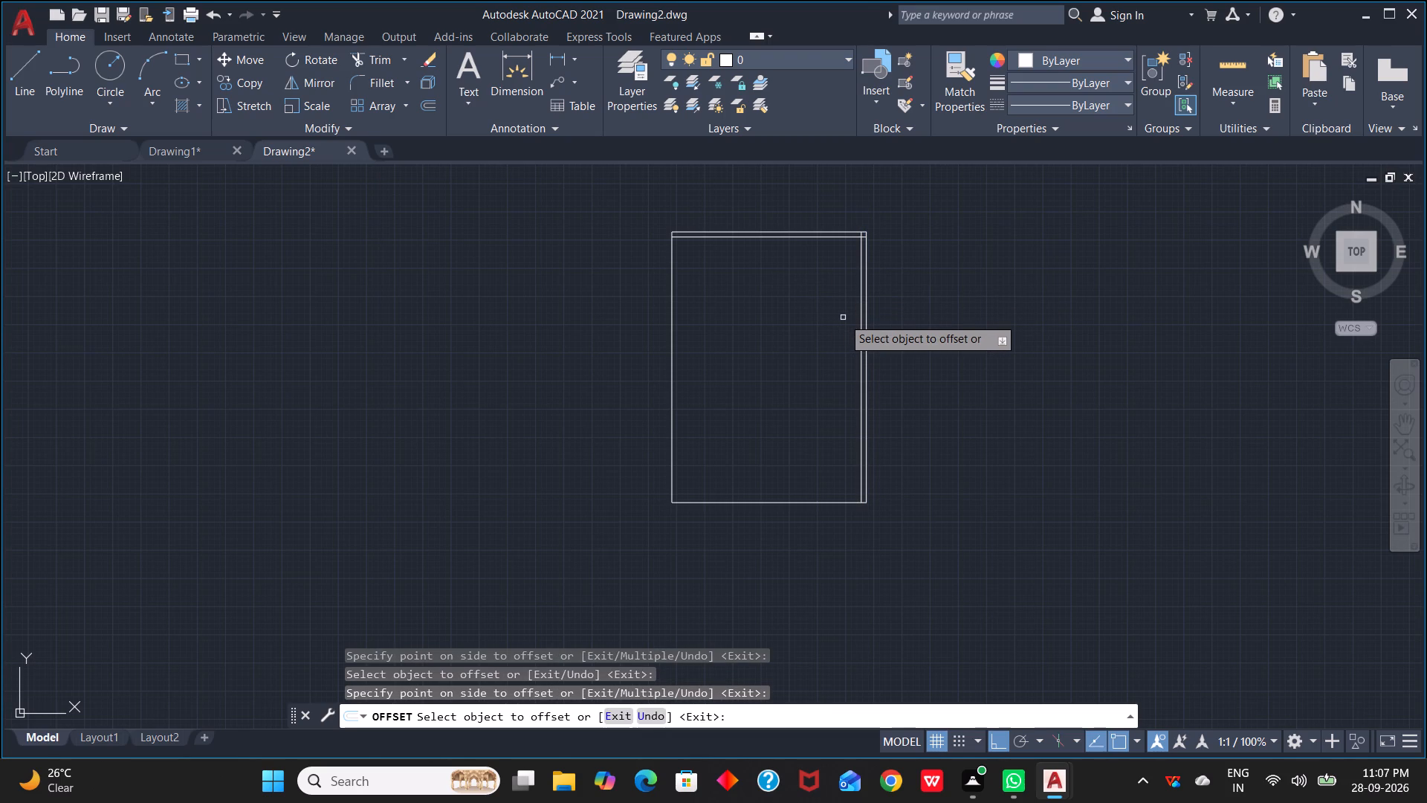
left_click(860, 309)
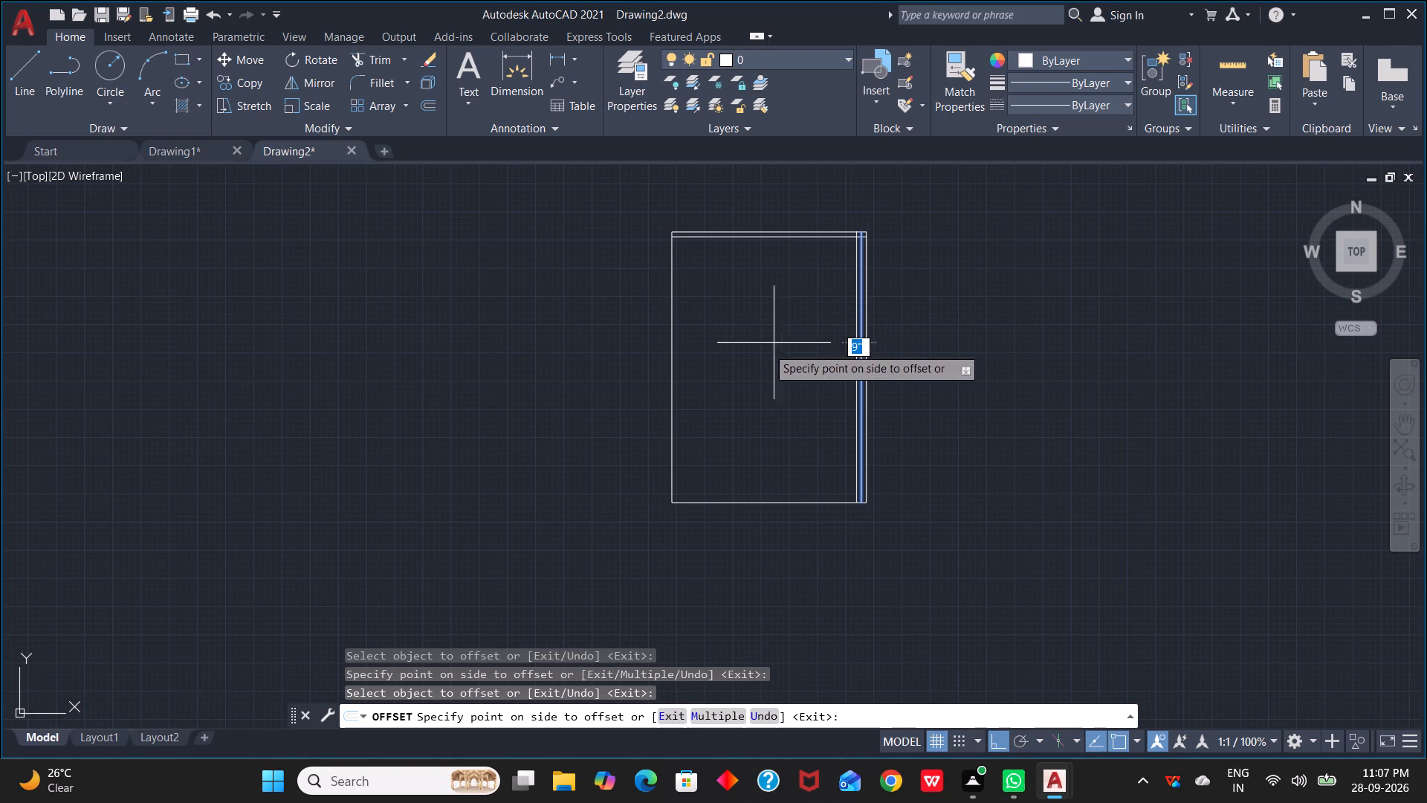
key("Escape")
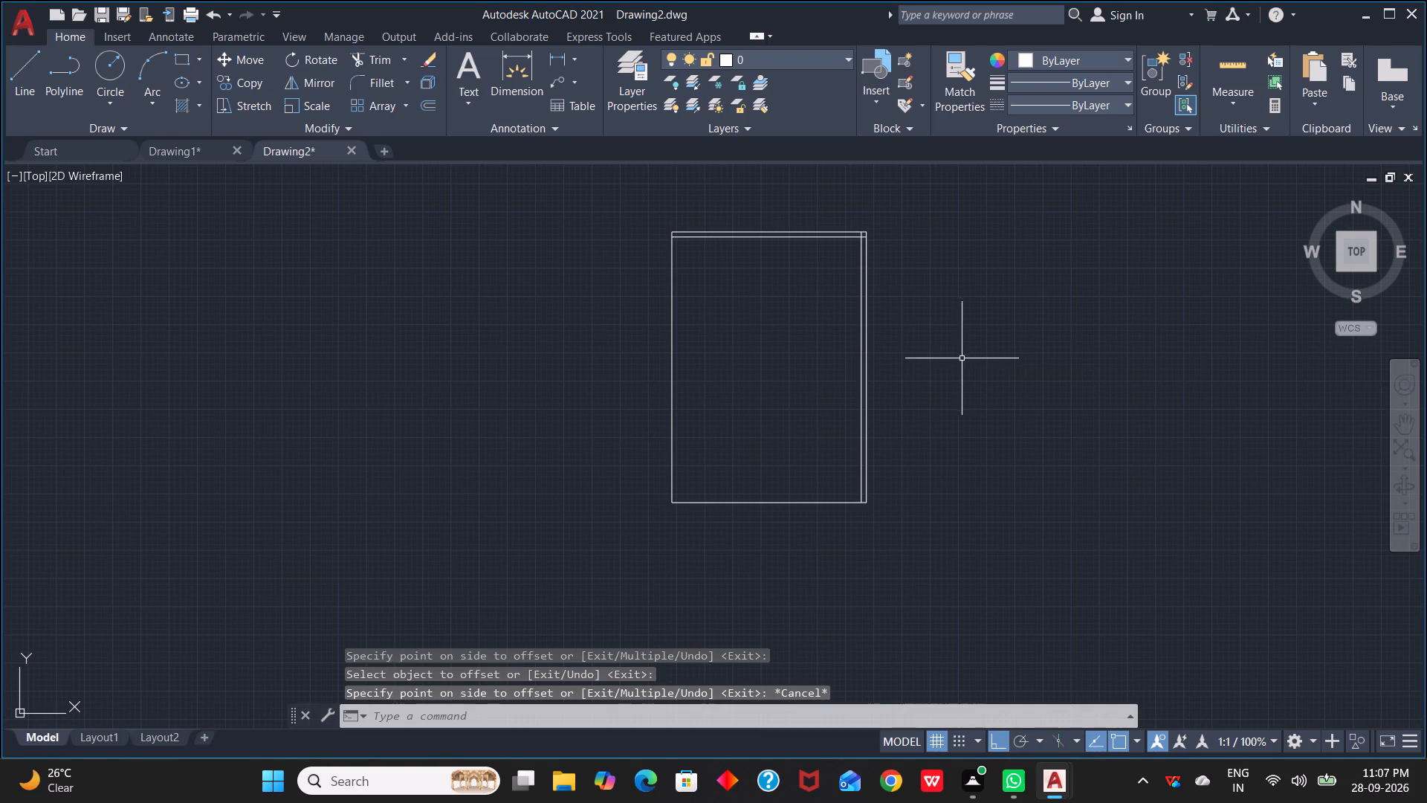
Offset the outline's left and bottom edges inward by the same 9" distance.
key("space")
key("space")
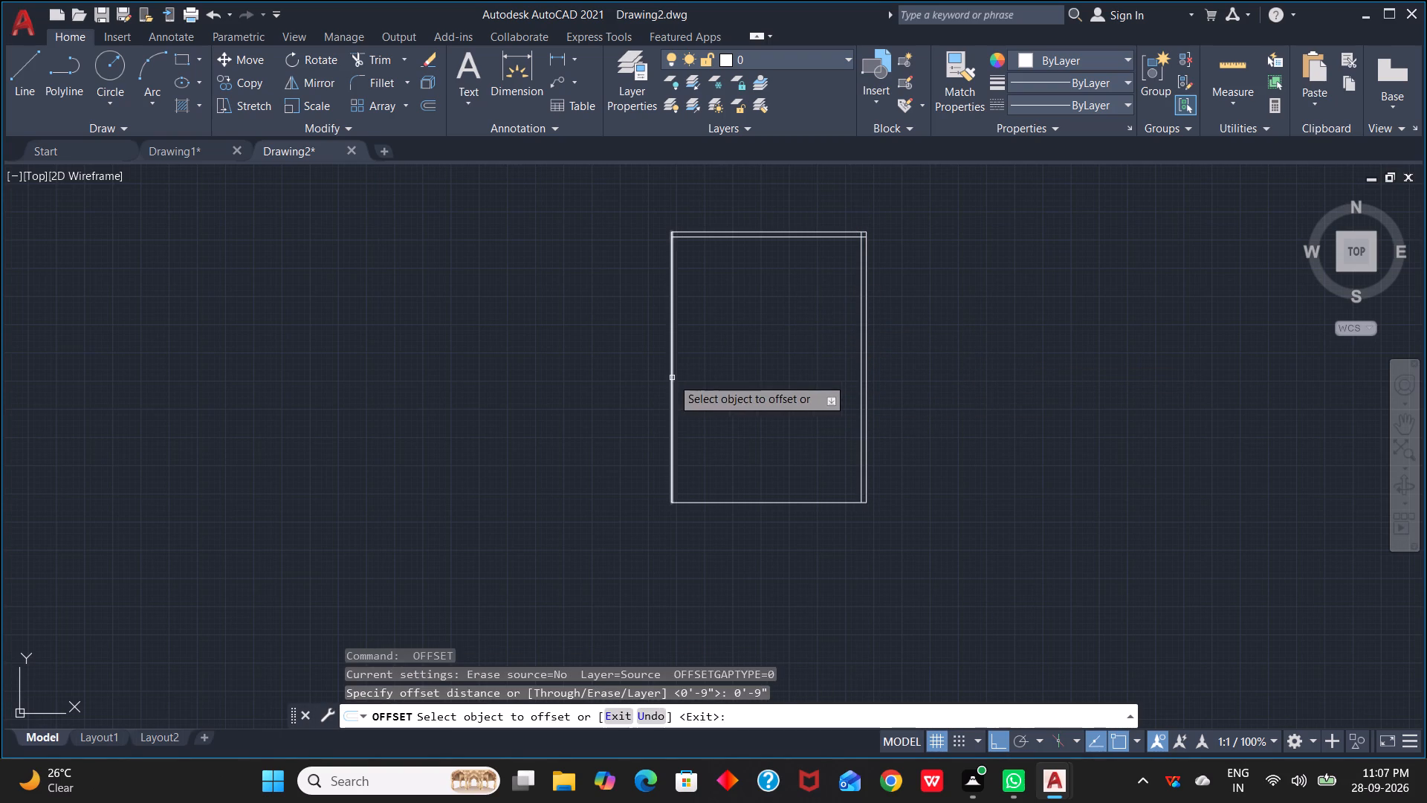
left_click(672, 378)
left_click(682, 378)
left_click(767, 504)
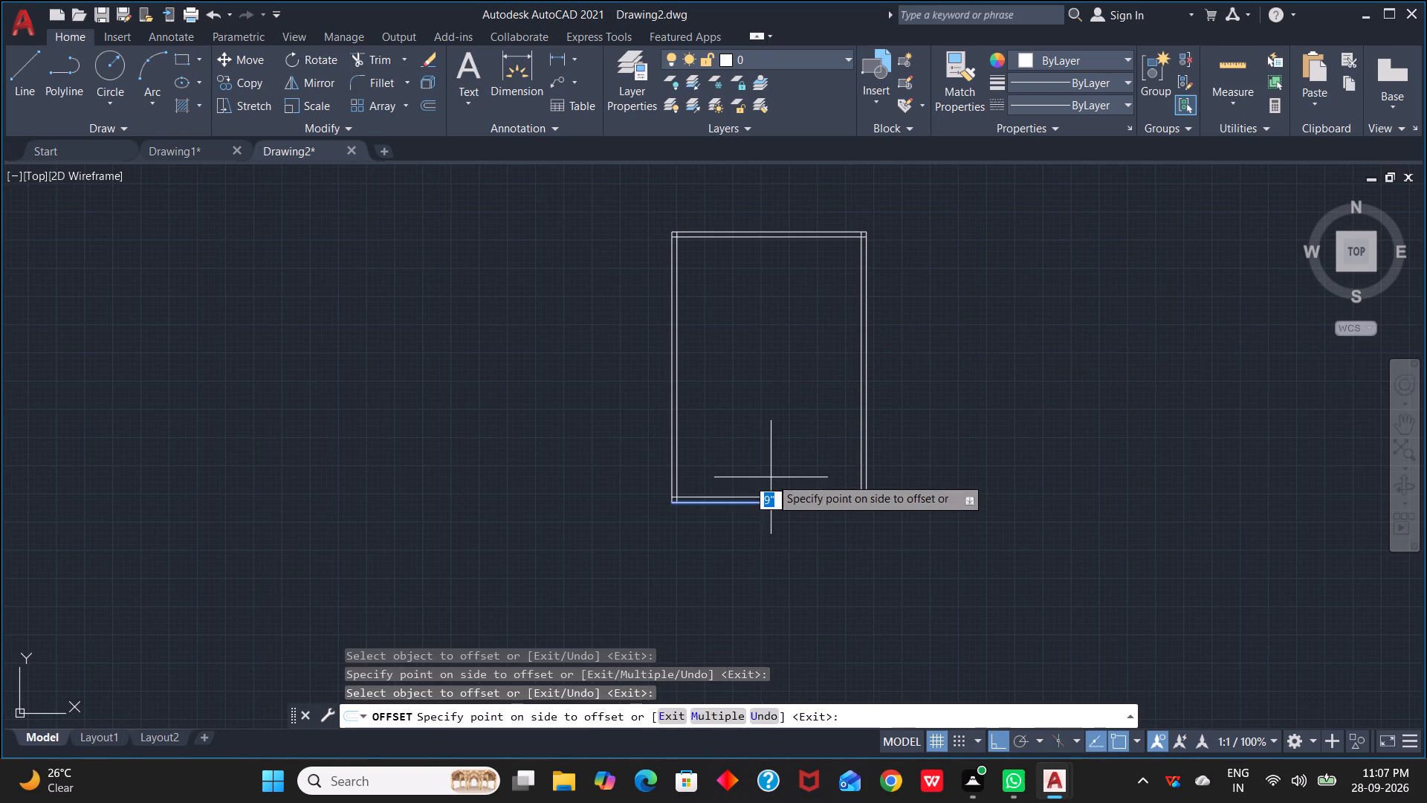
left_click(771, 477)
Erase the inner offset line along the right side of the outline.
left_click(859, 400)
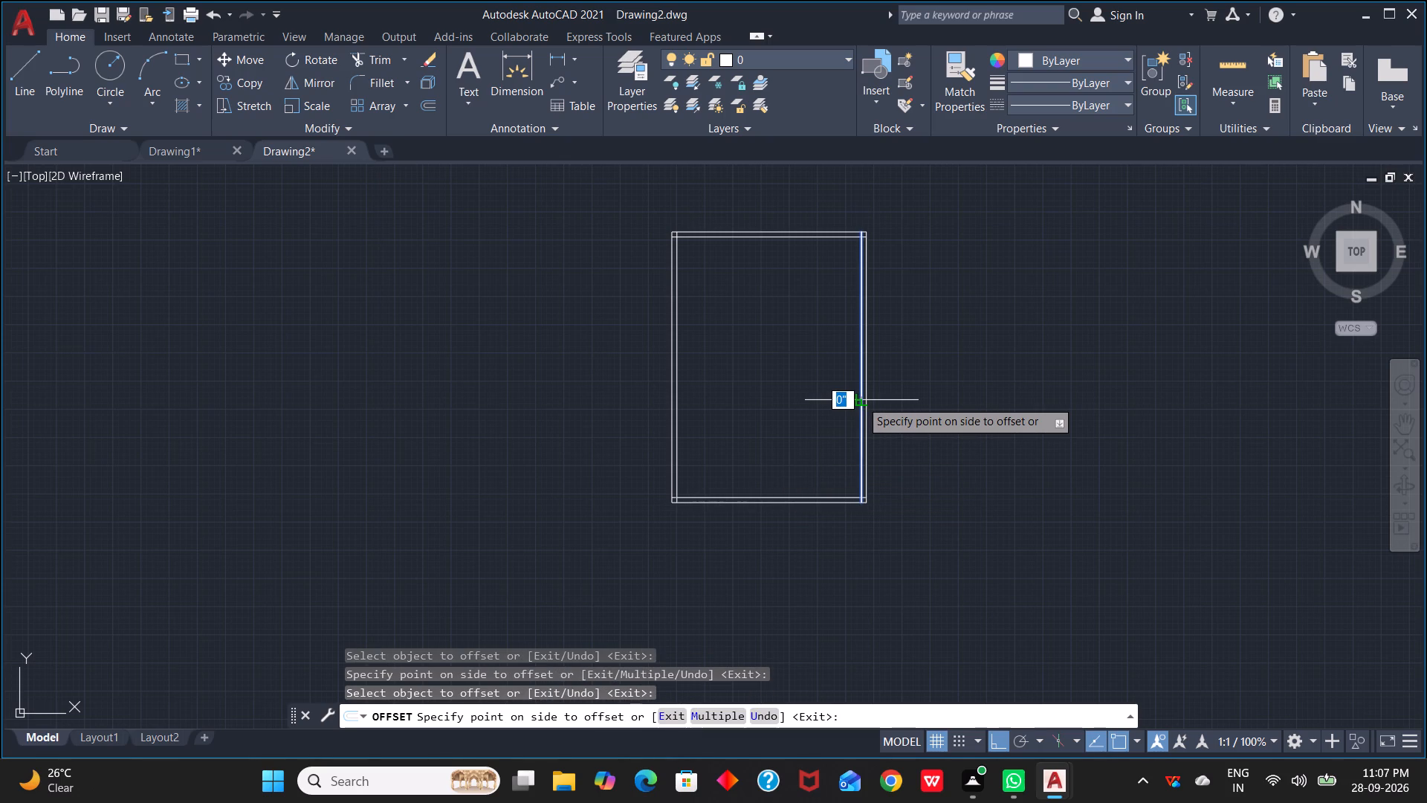
key("Delete")
key("Escape")
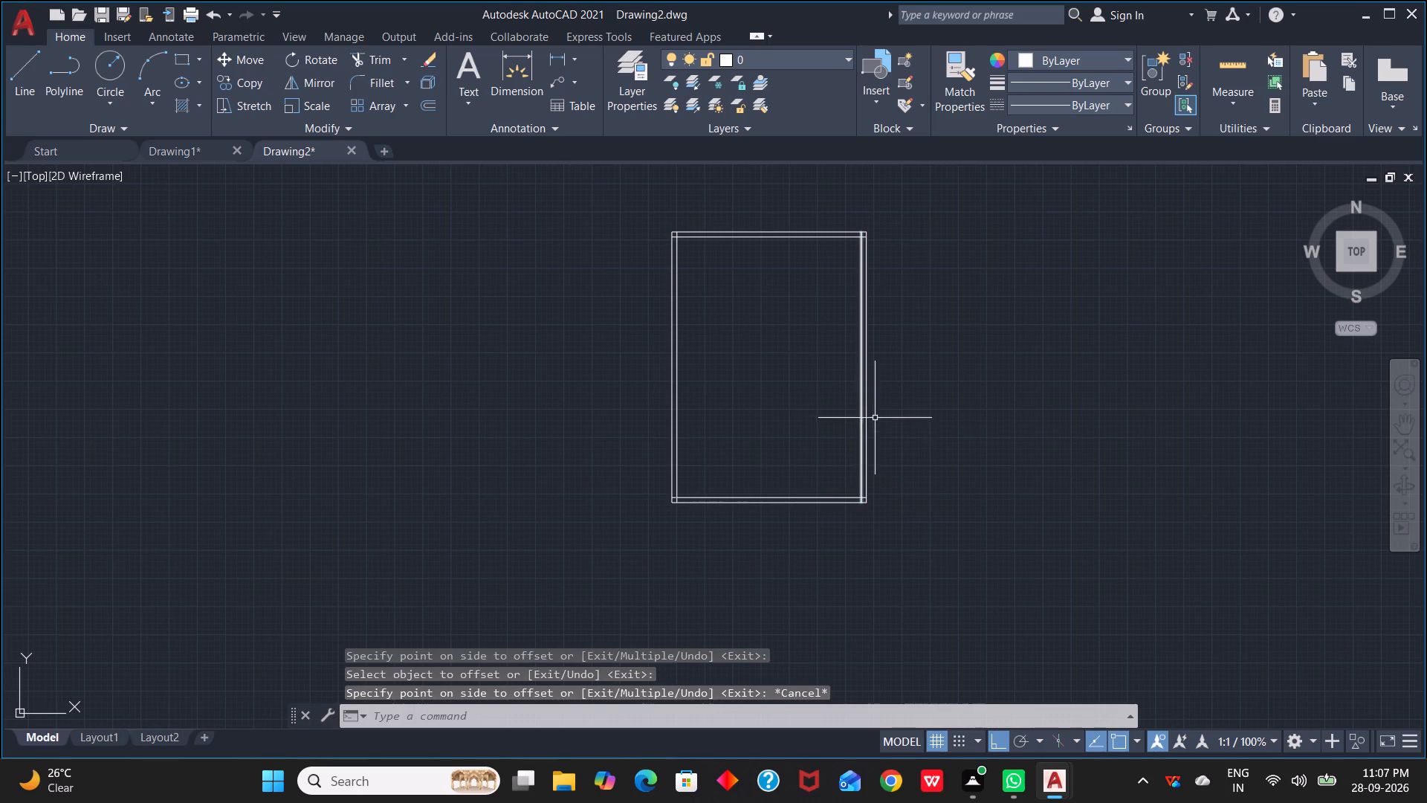
key("Escape")
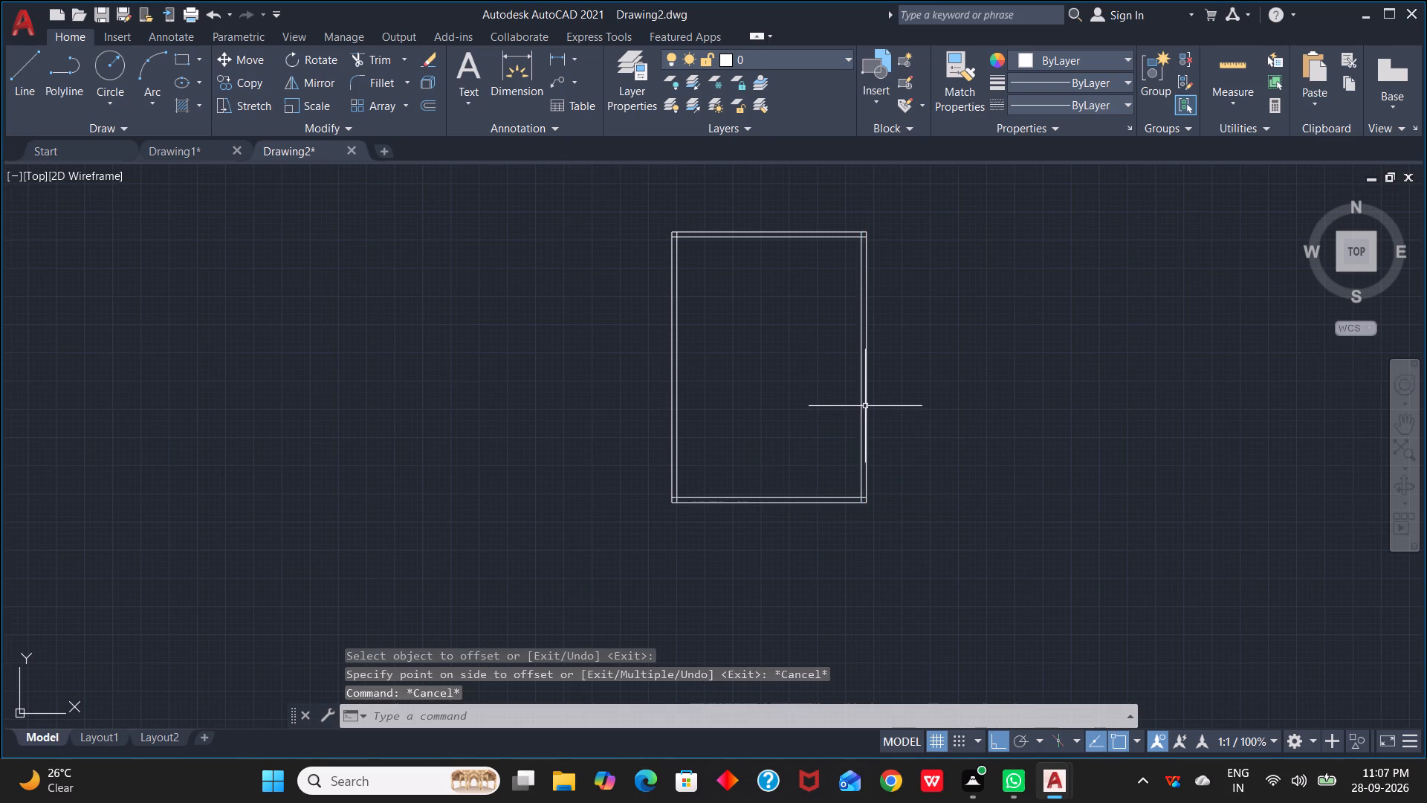
left_click(859, 408)
key("BackSpace")
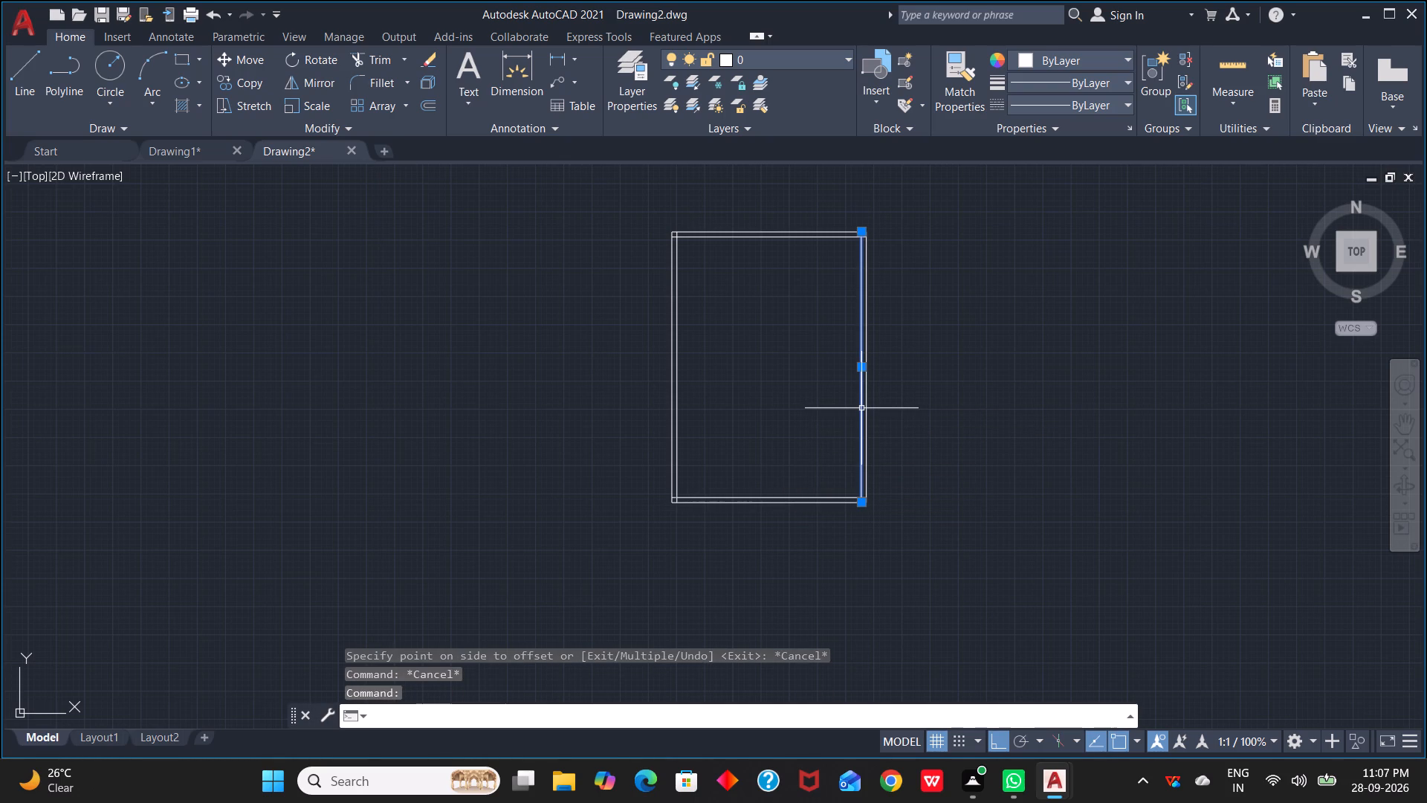
key("Delete")
key("Delete")
key("Escape")
key("Escape")
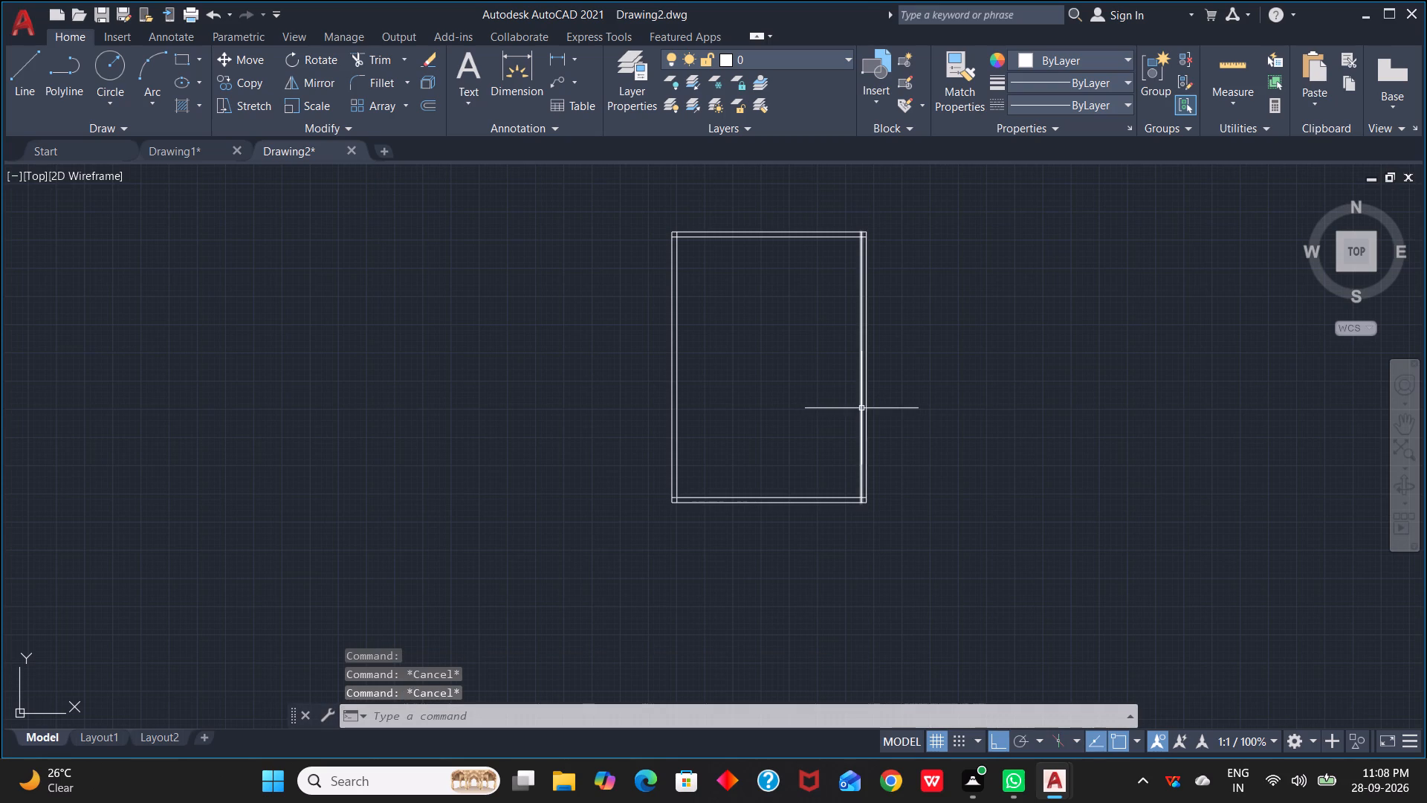
left_click(861, 408)
key("Delete")
Offset the outline's right edge by 4.5", once outward and once inward.
scroll(860, 413, "up", 1)
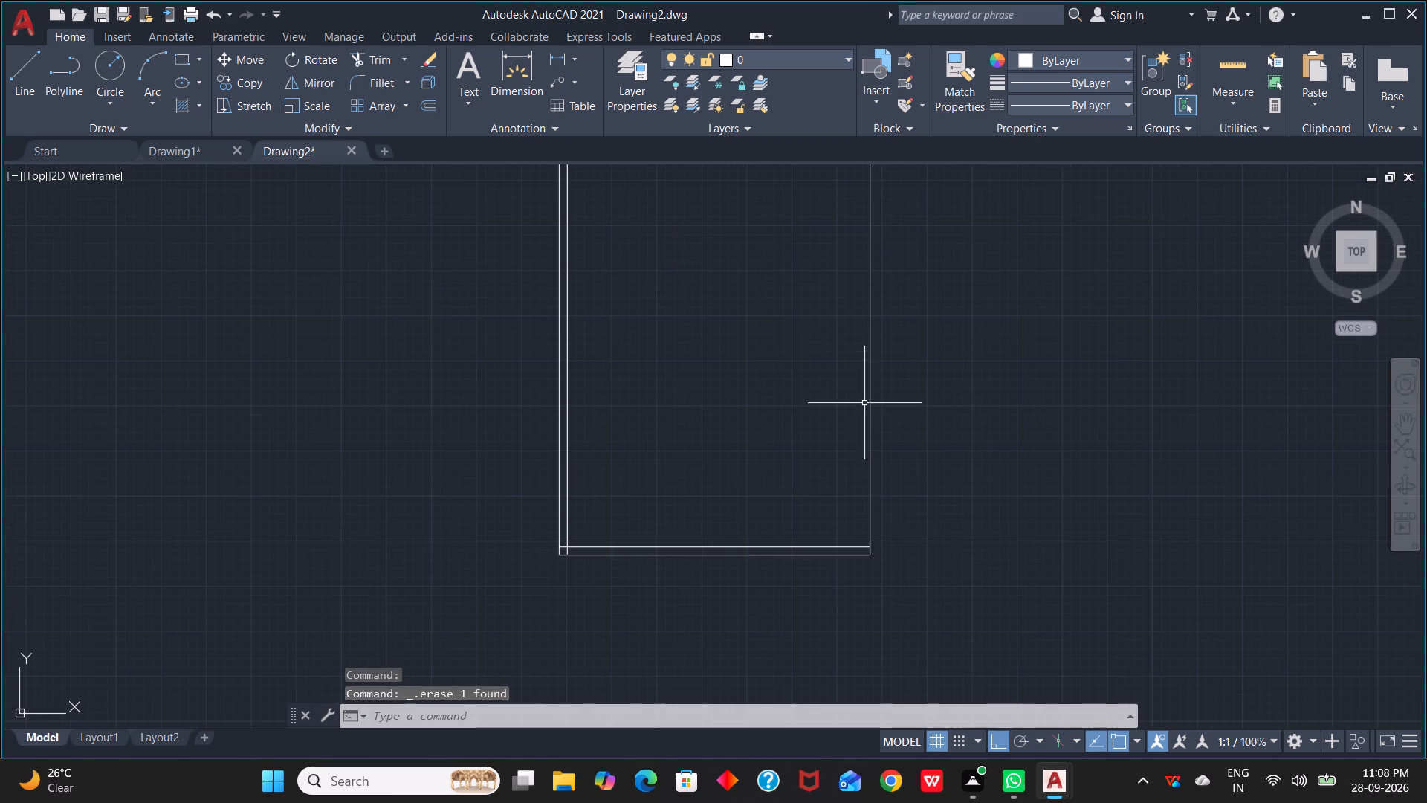
left_click(868, 399)
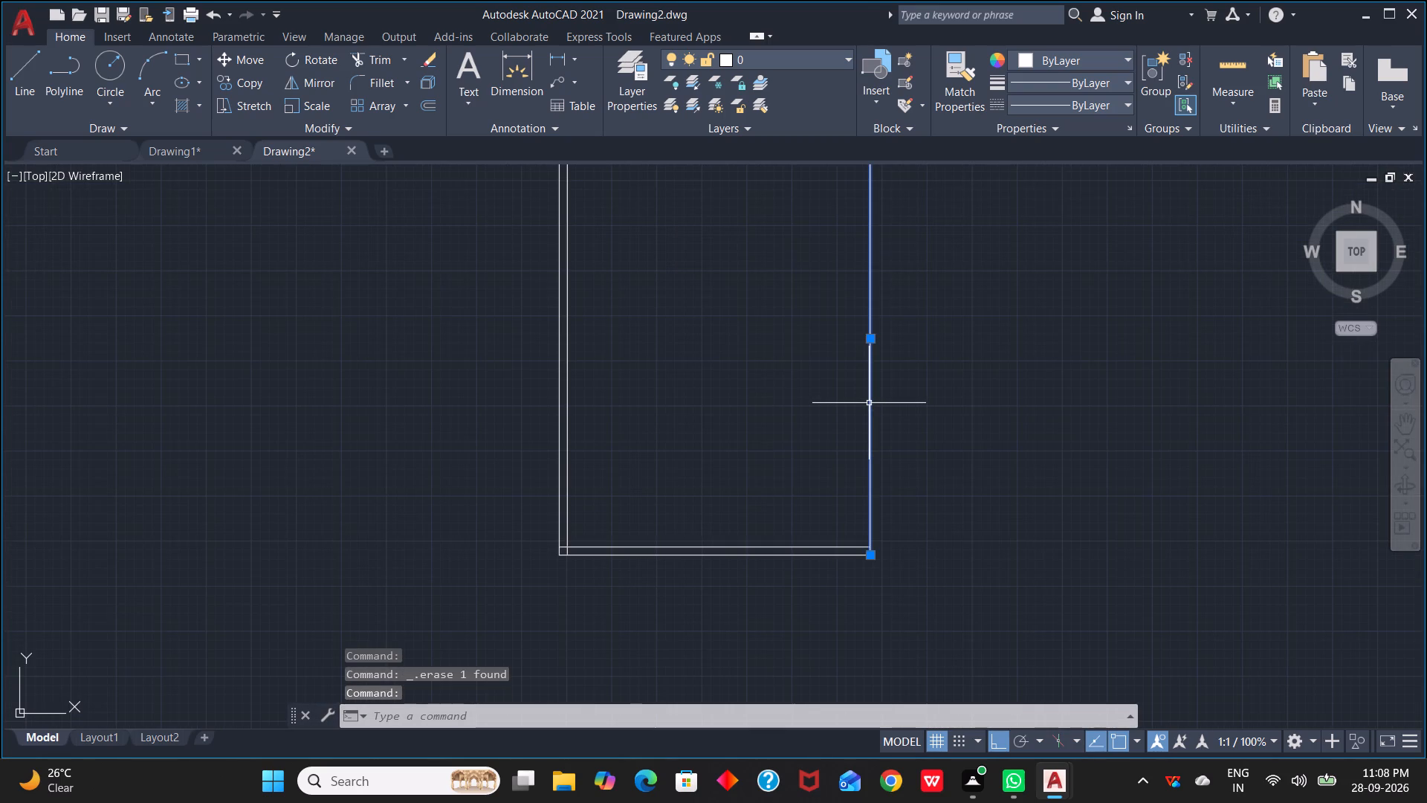
key("Escape")
type("o")
key("space")
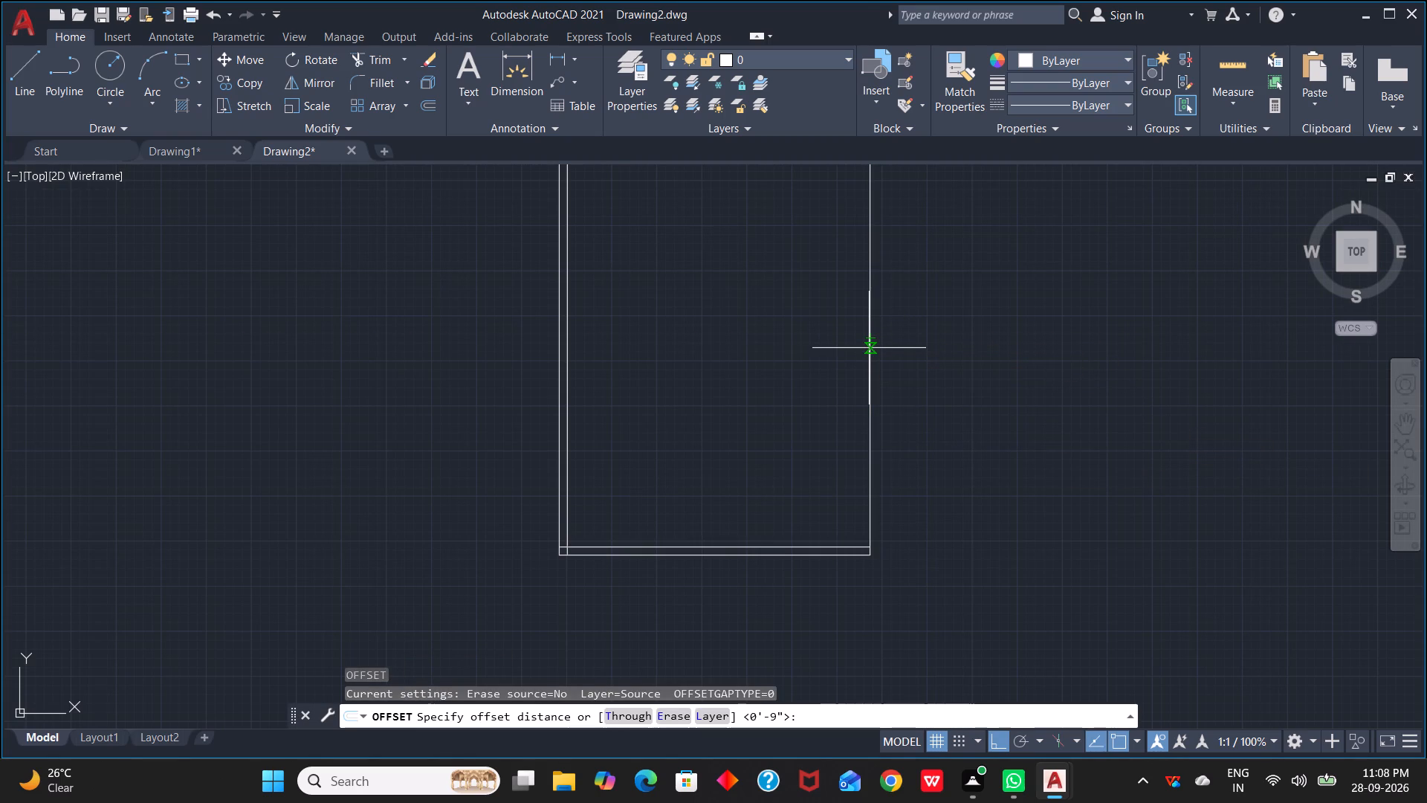
key("4")
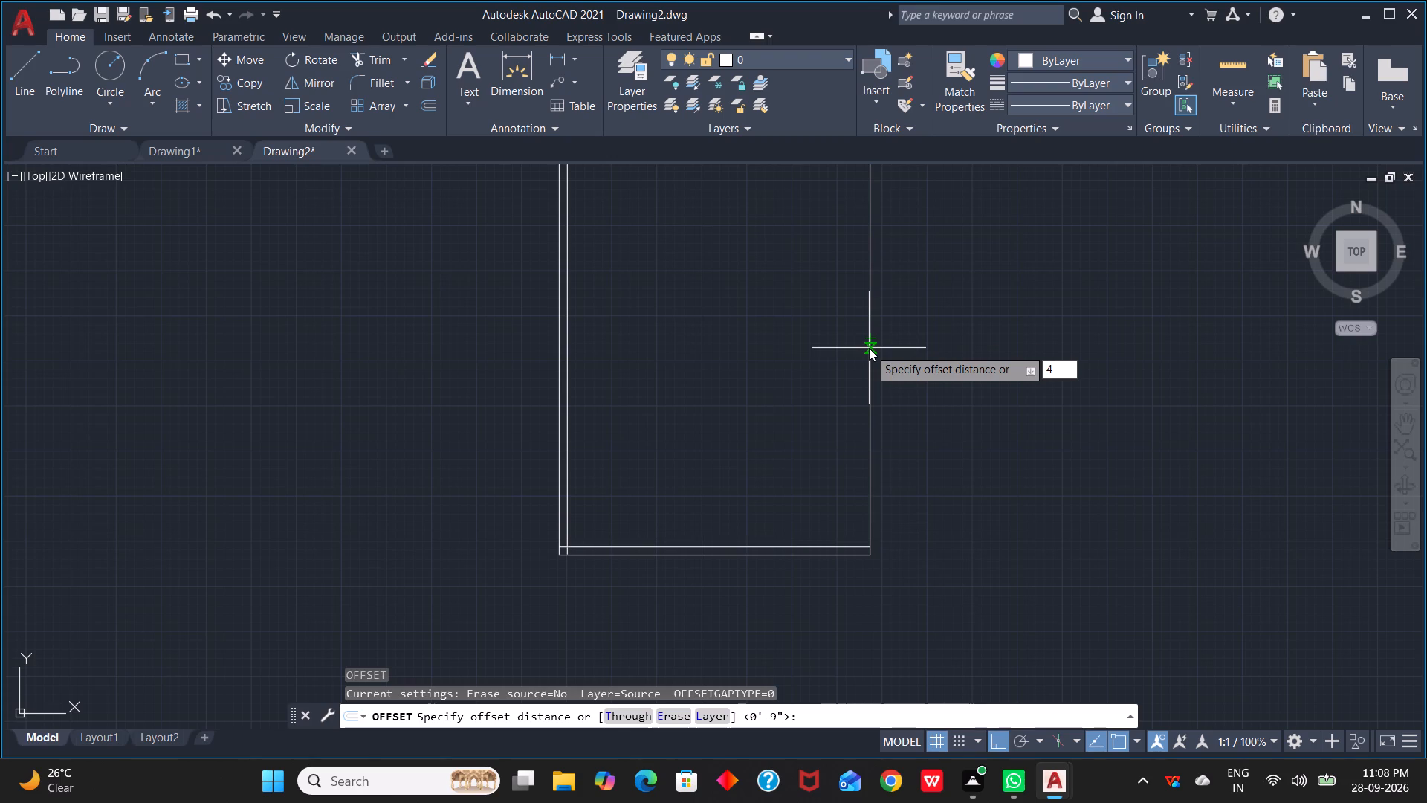
type(".5")
key("shift+quotedbl")
key("Return")
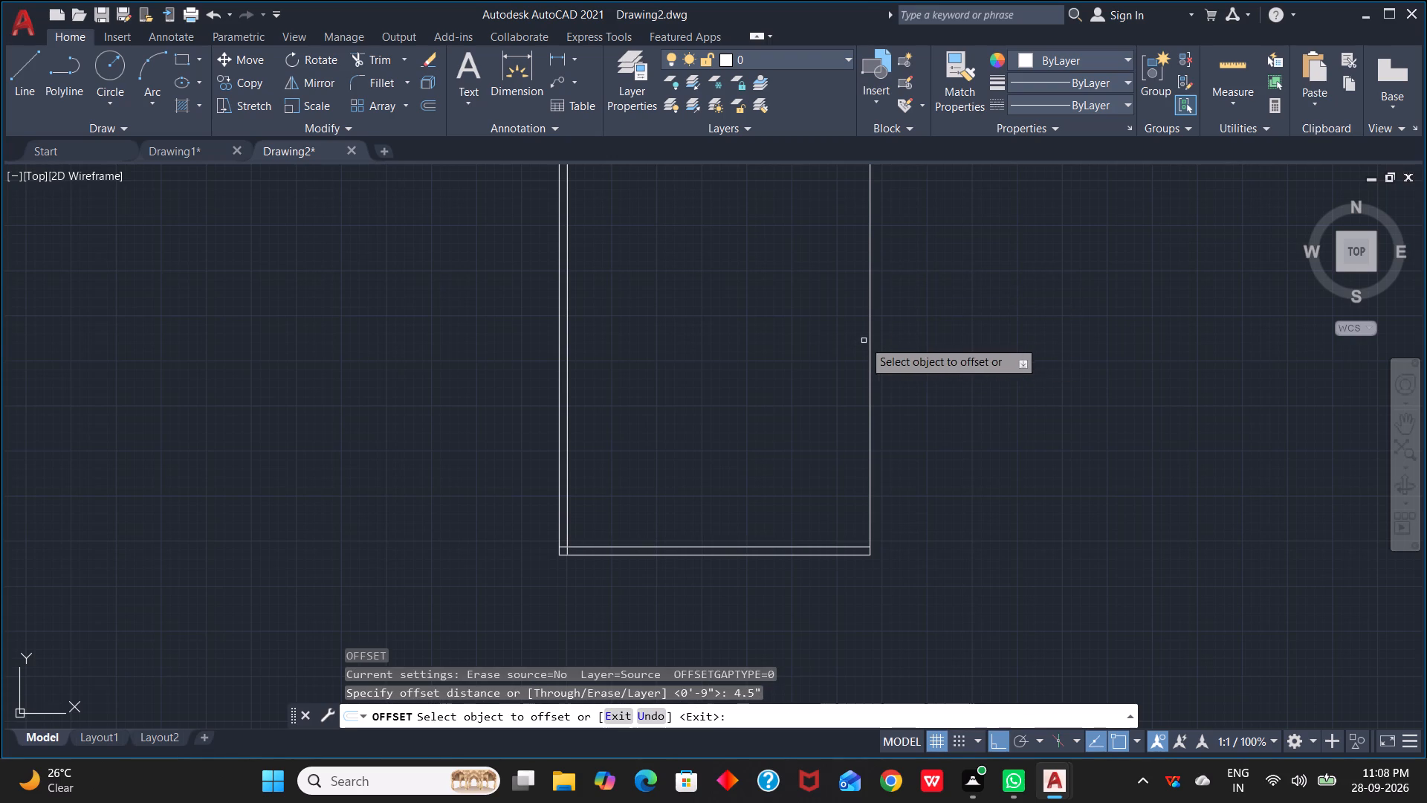
left_click(869, 337)
left_click(864, 338)
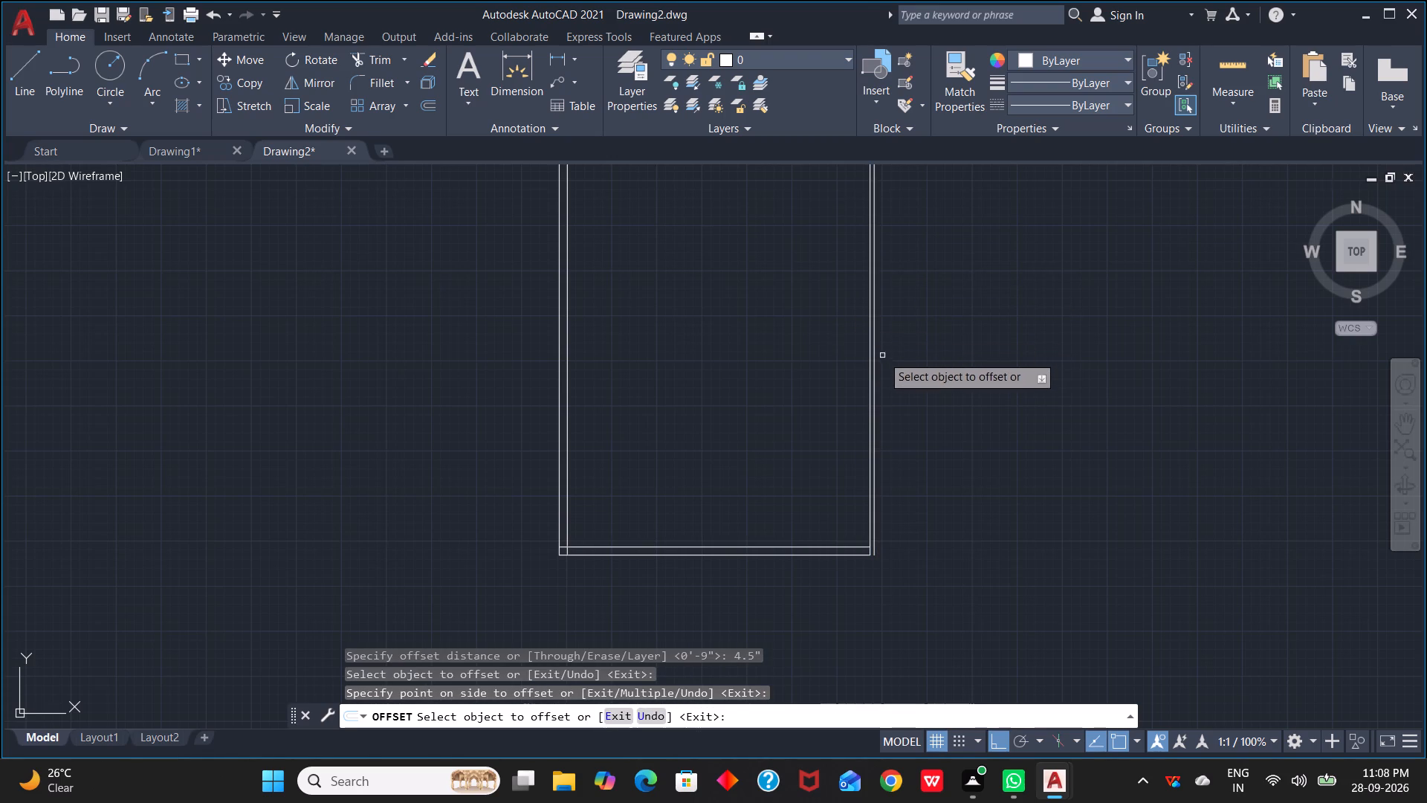
left_click(870, 341)
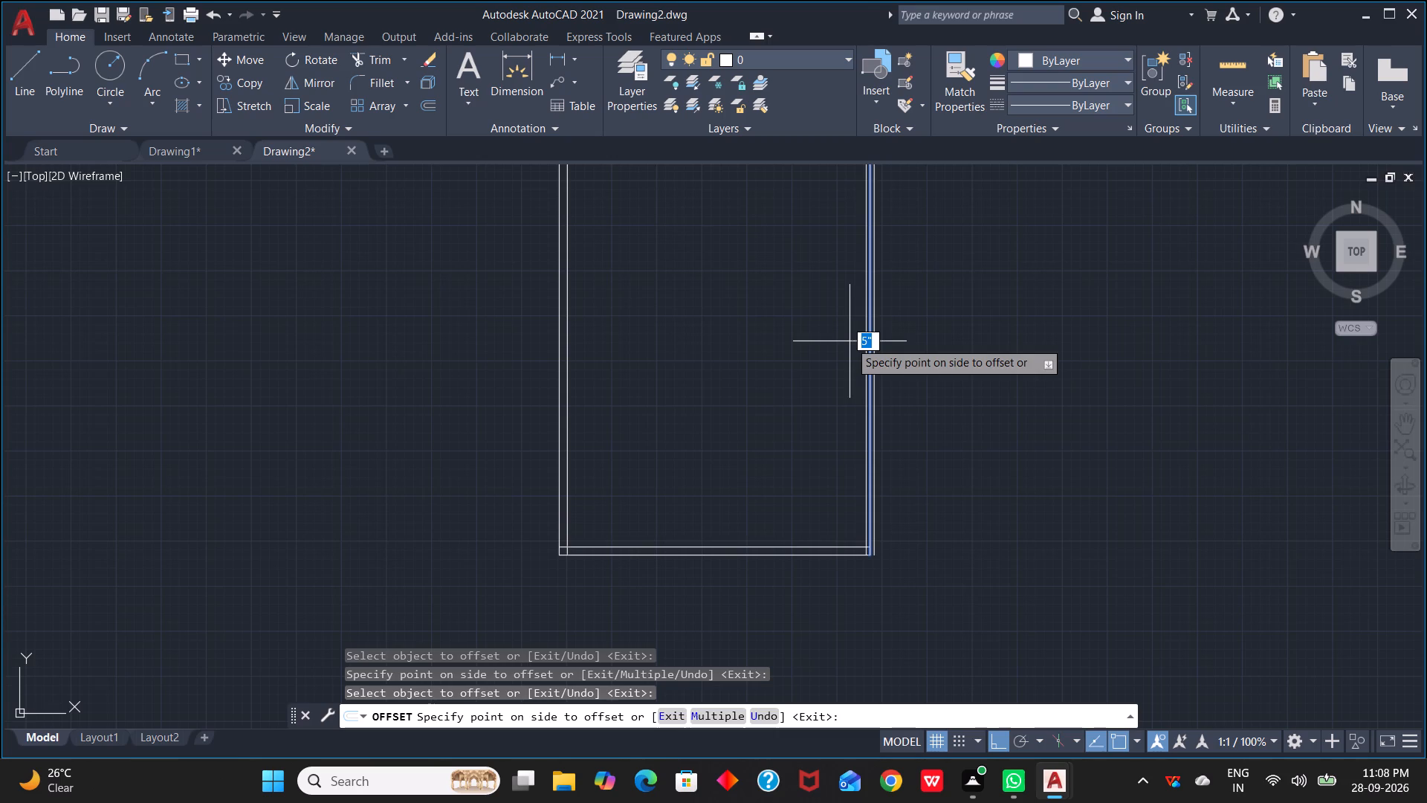
left_click(850, 341)
Erase the stray 4.5" offset line outside the outline's right edge.
scroll(939, 465, "up", 2)
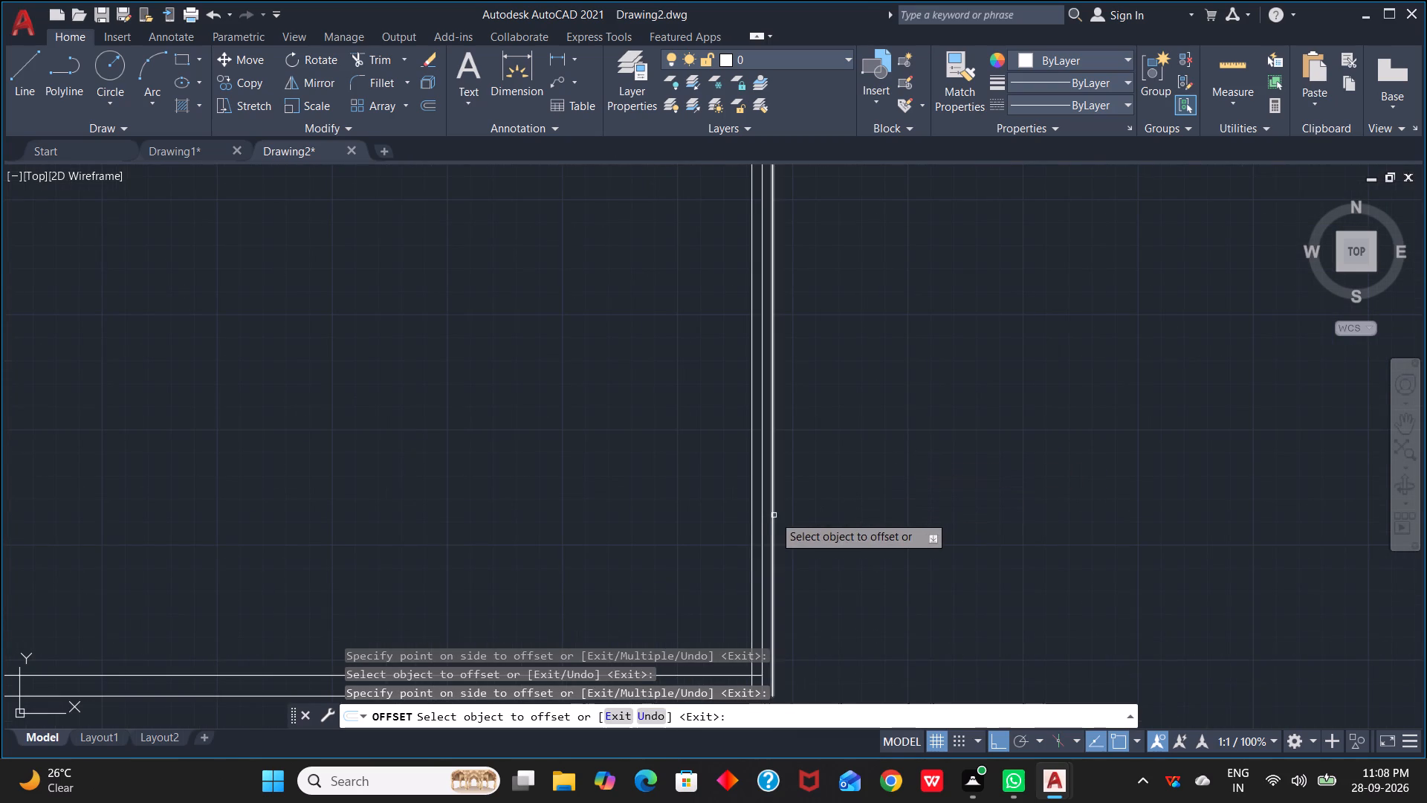
left_click(774, 515)
key("Delete")
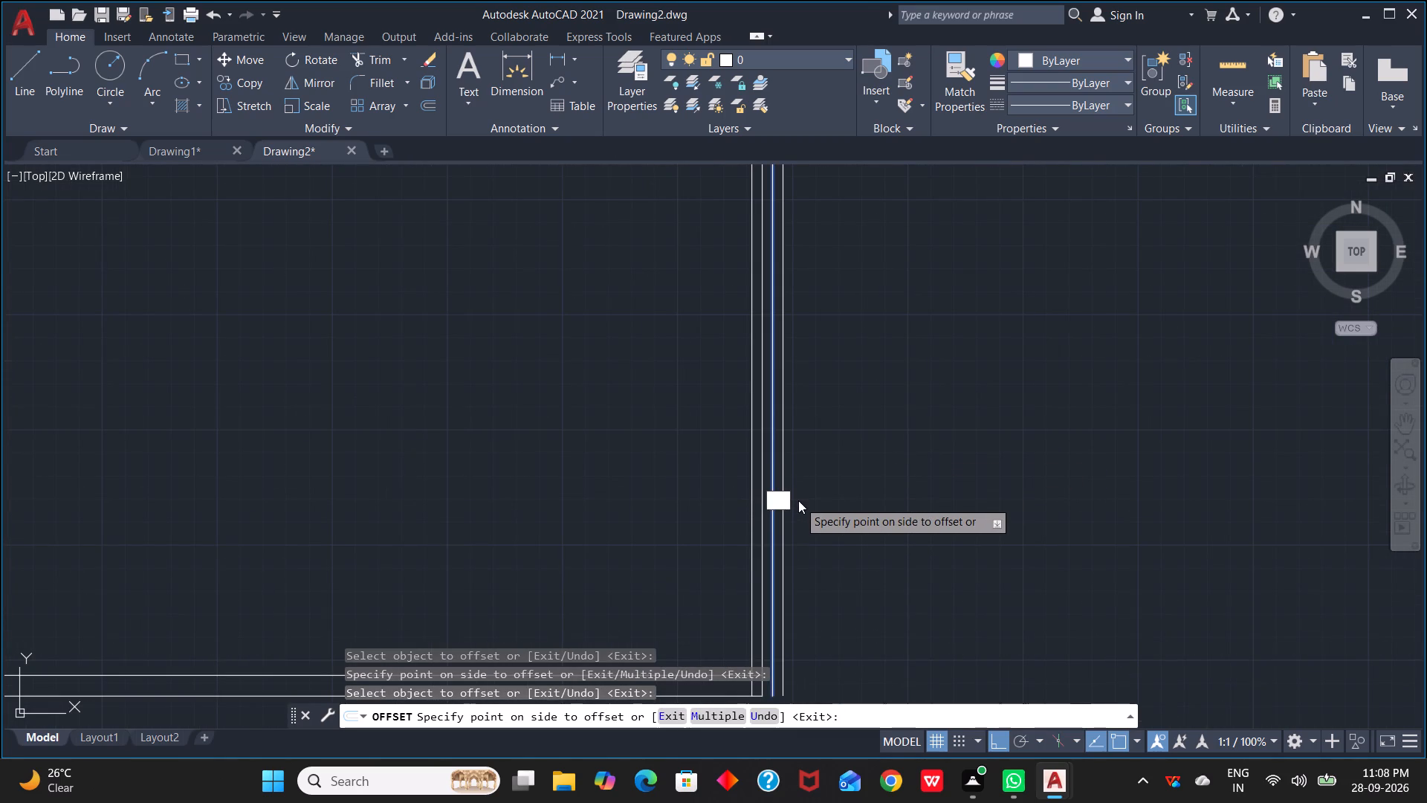
key("Escape")
key("Escape")
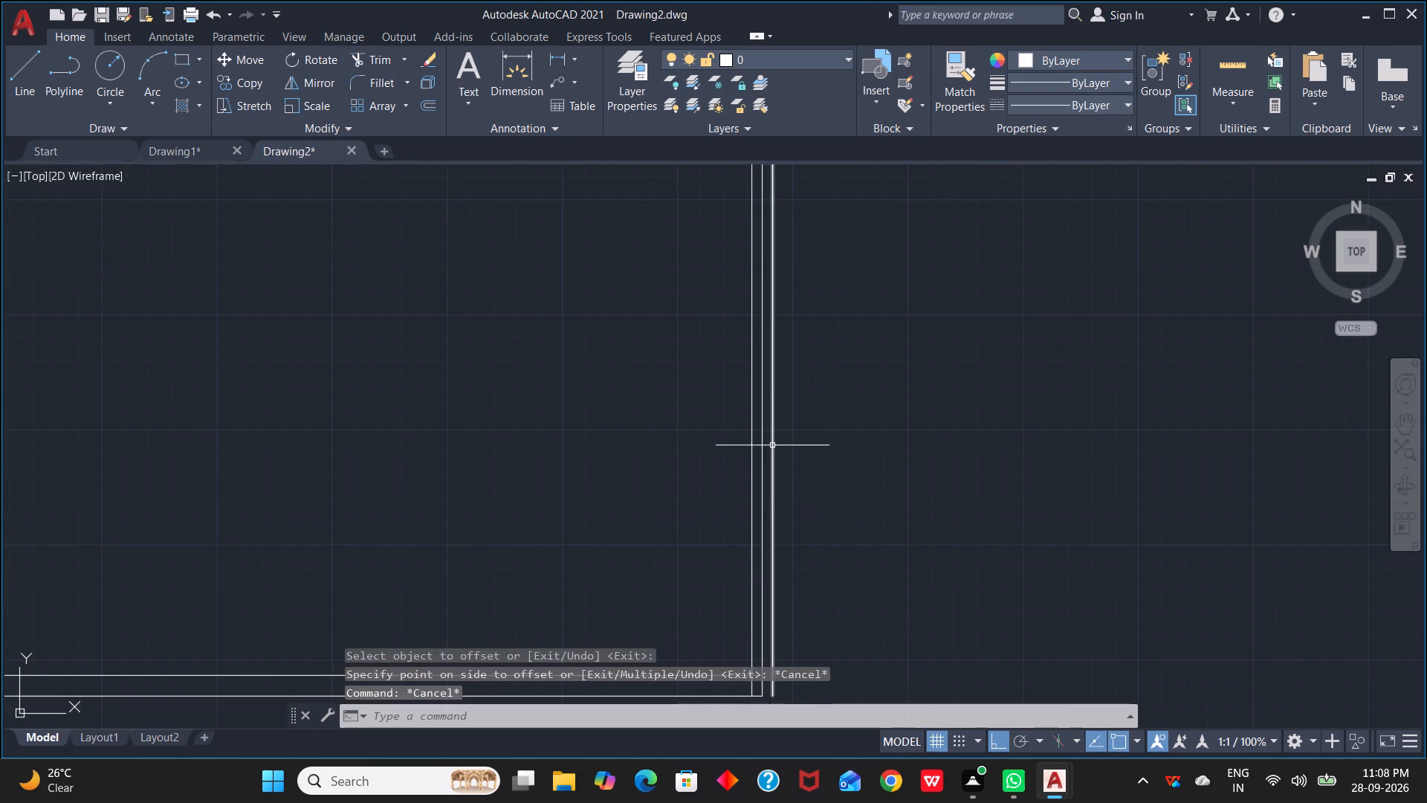
left_click(772, 445)
key("Delete")
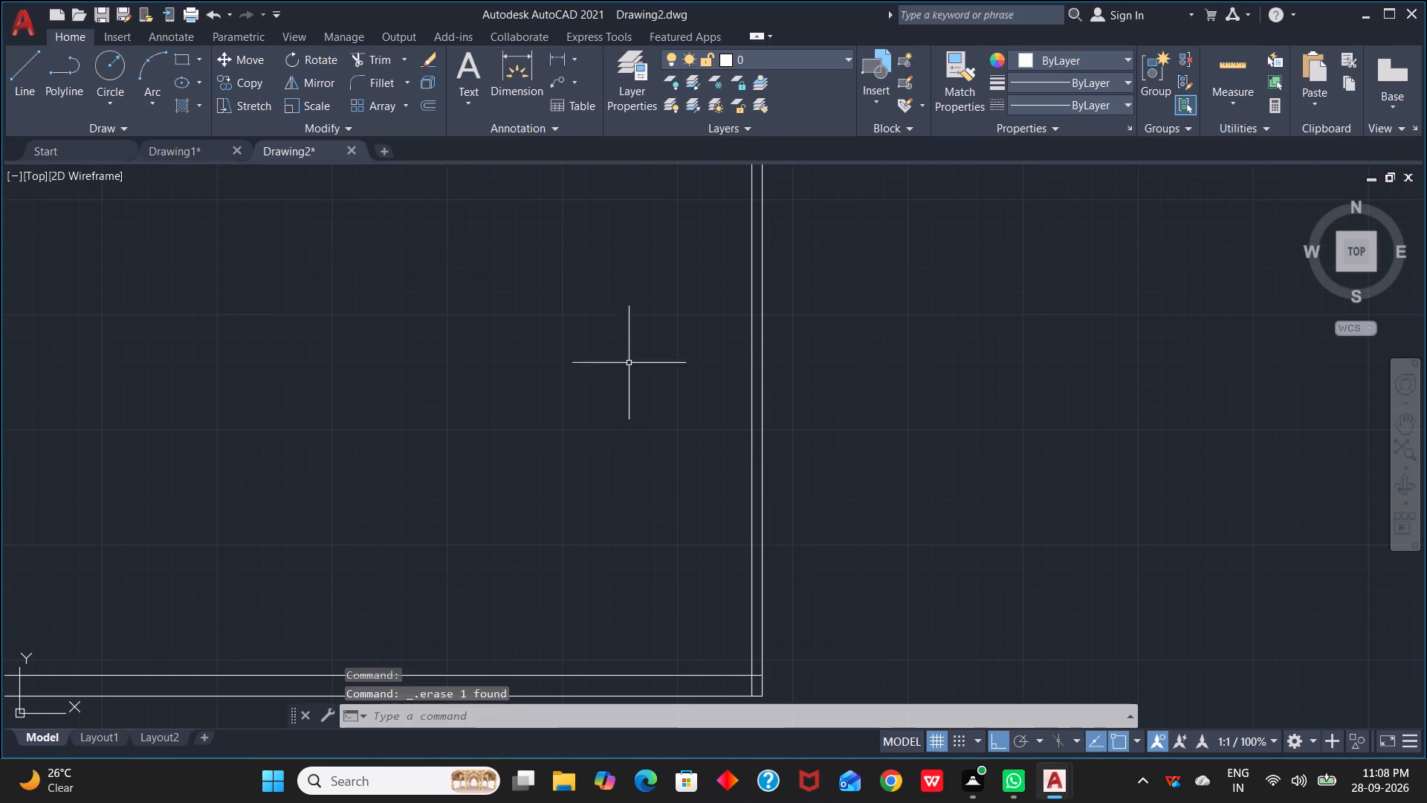
Create a full-height vertical partition by offsetting the right wall's inner line 10'1" inward, with a second face 9" farther left.
scroll(438, 277, "down", 1)
middle_click_drag(445, 286, 789, 355)
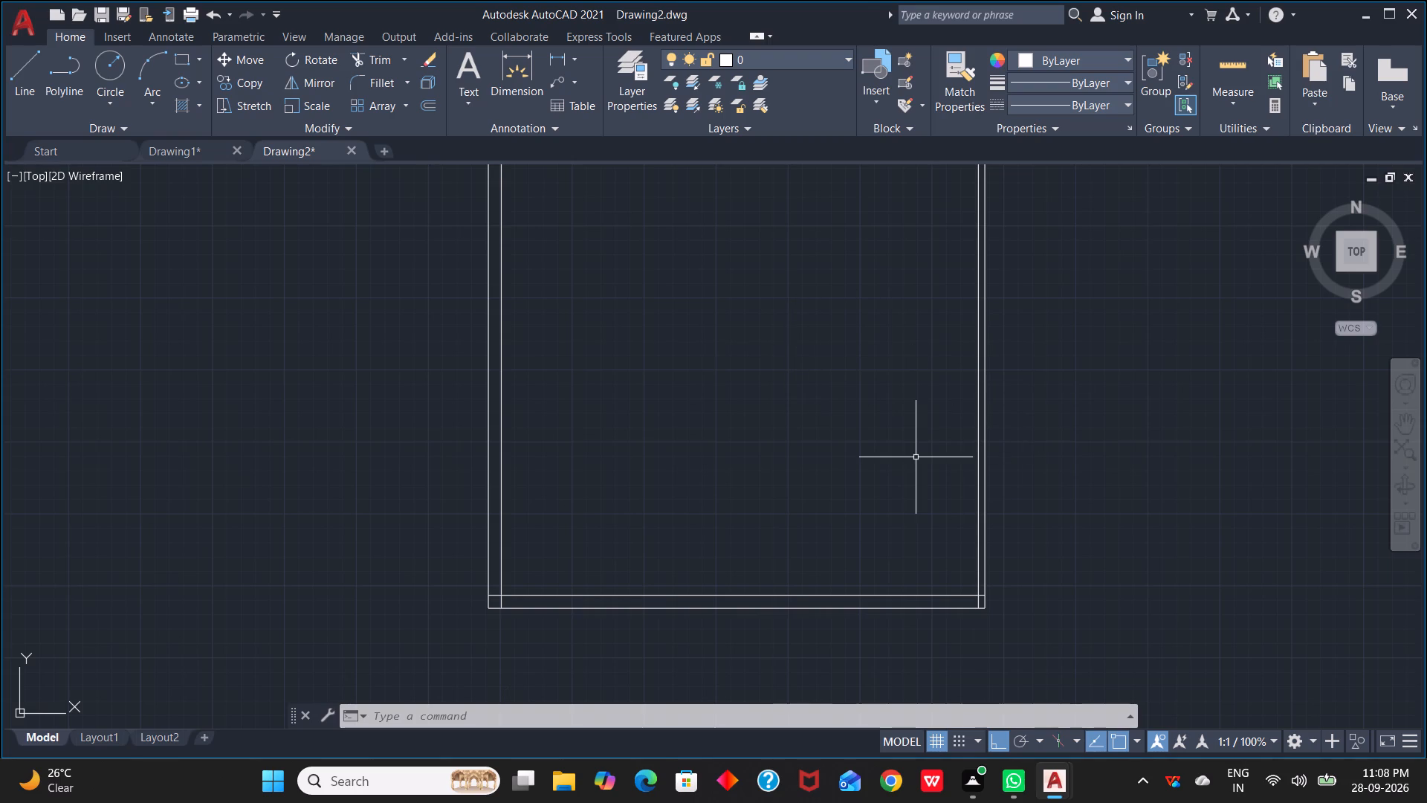
type("o")
key("space")
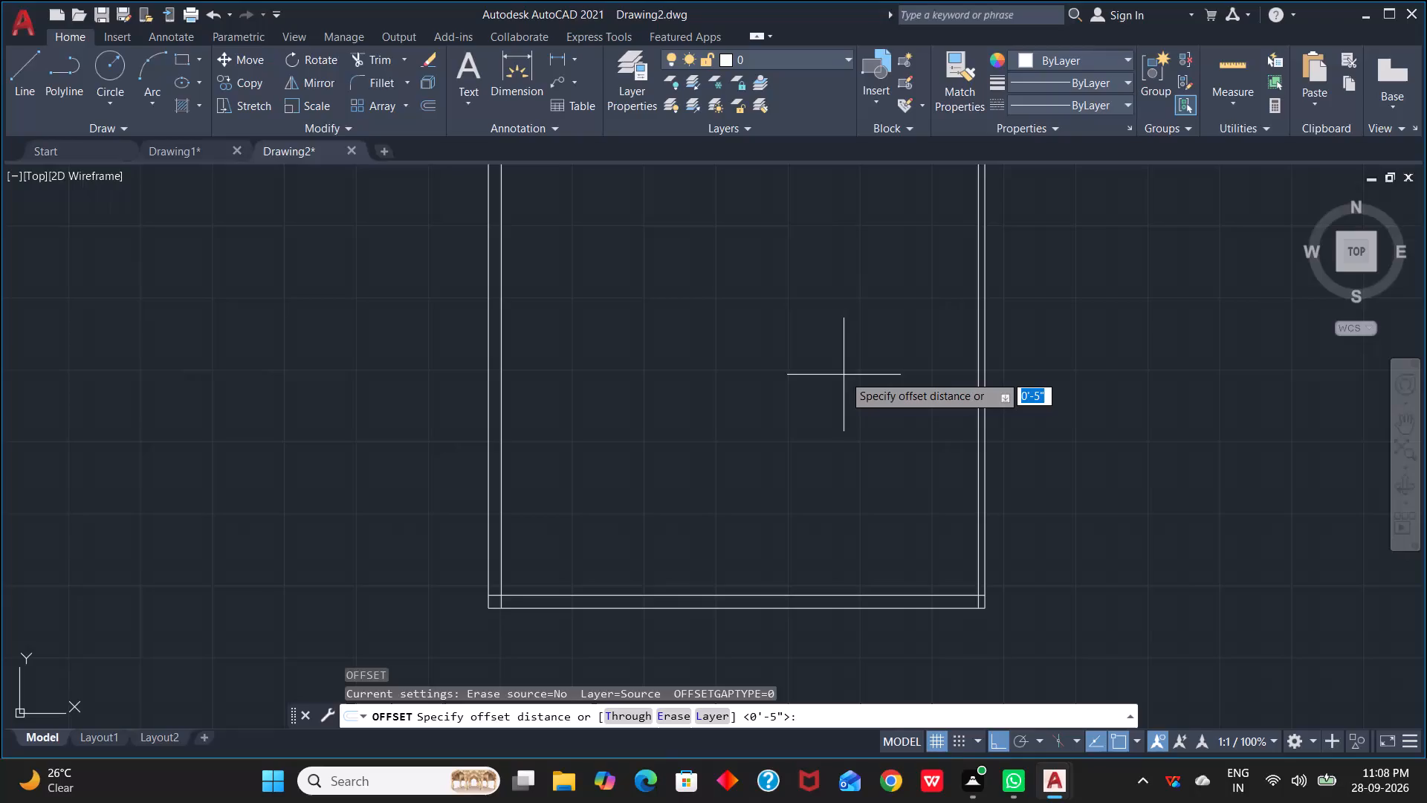
type("10'")
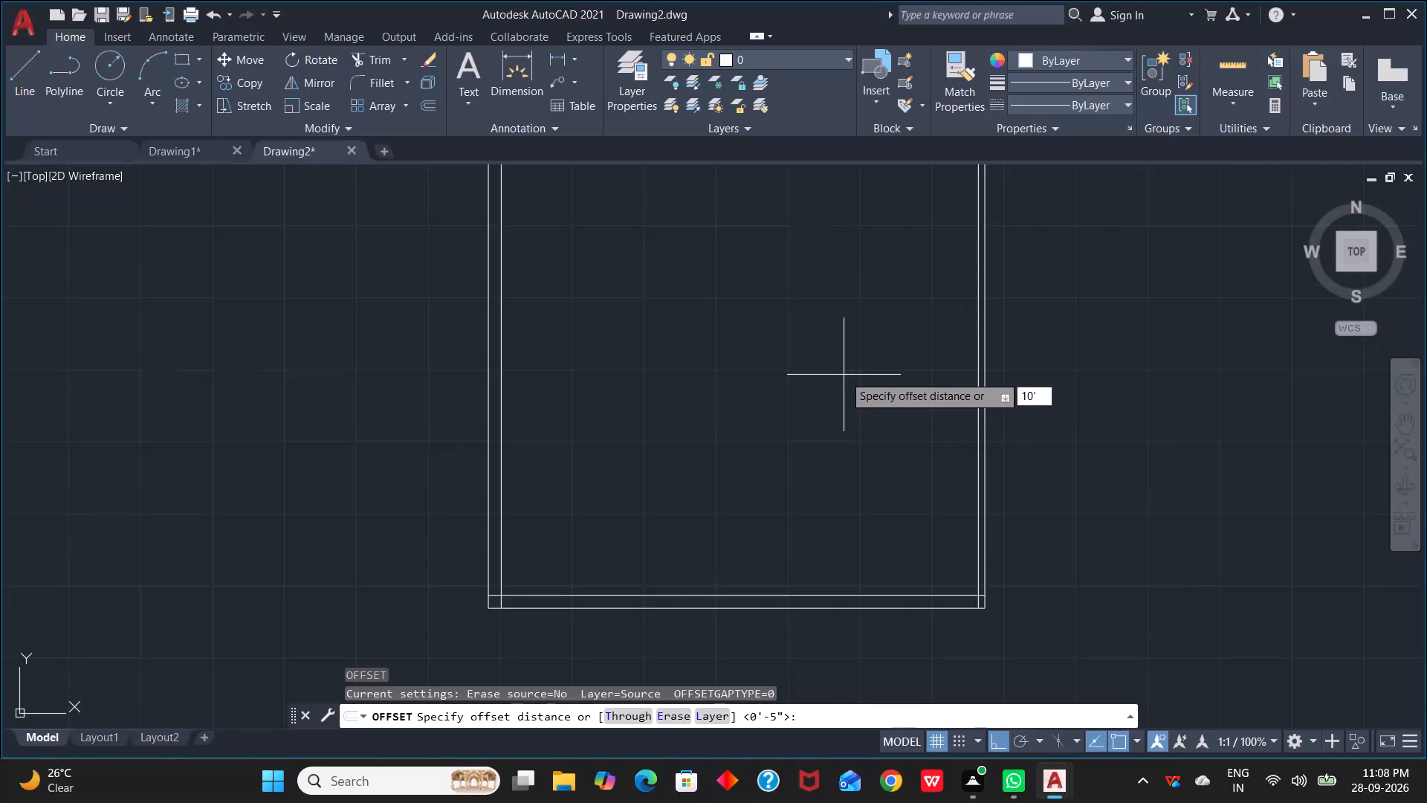
key("1")
type("\"")
key("space")
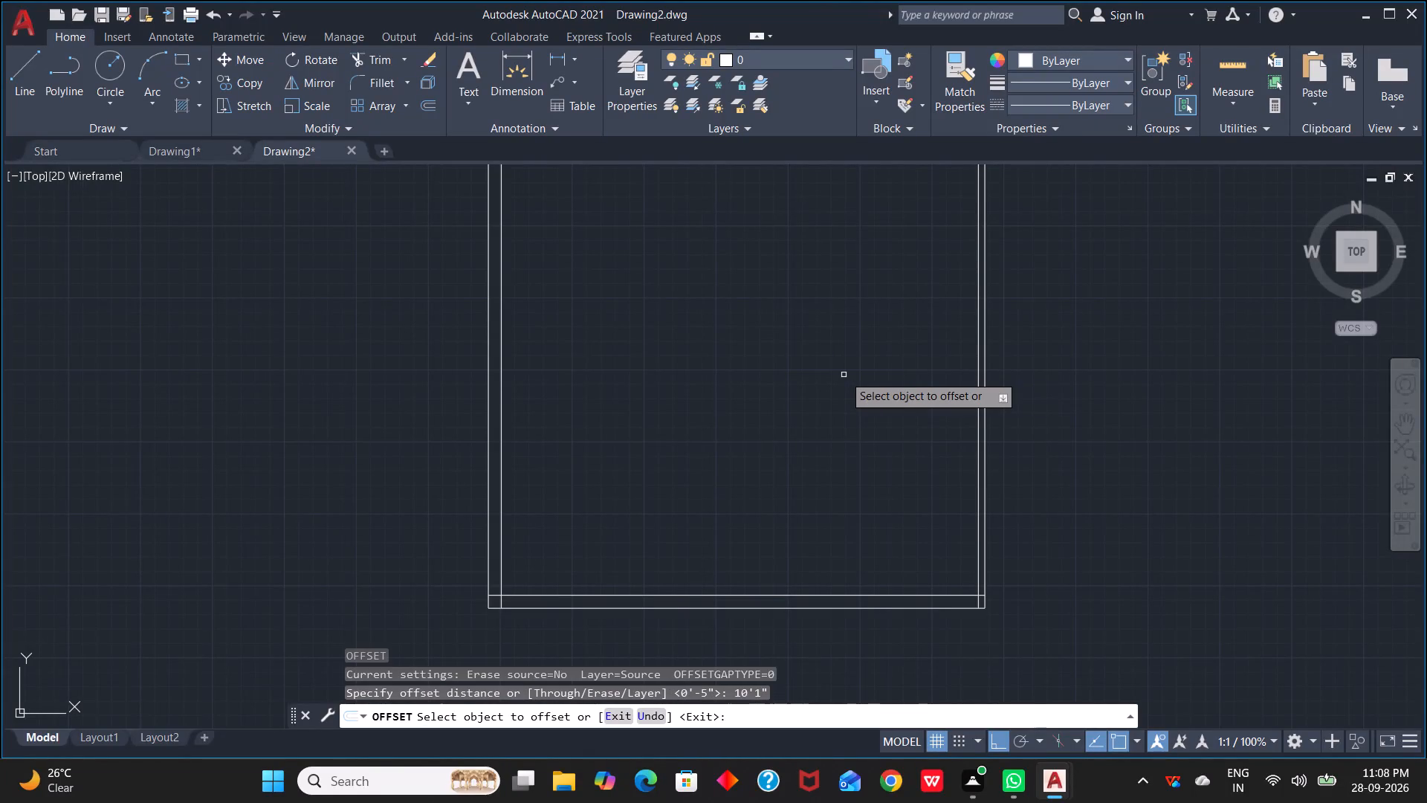
left_click(977, 393)
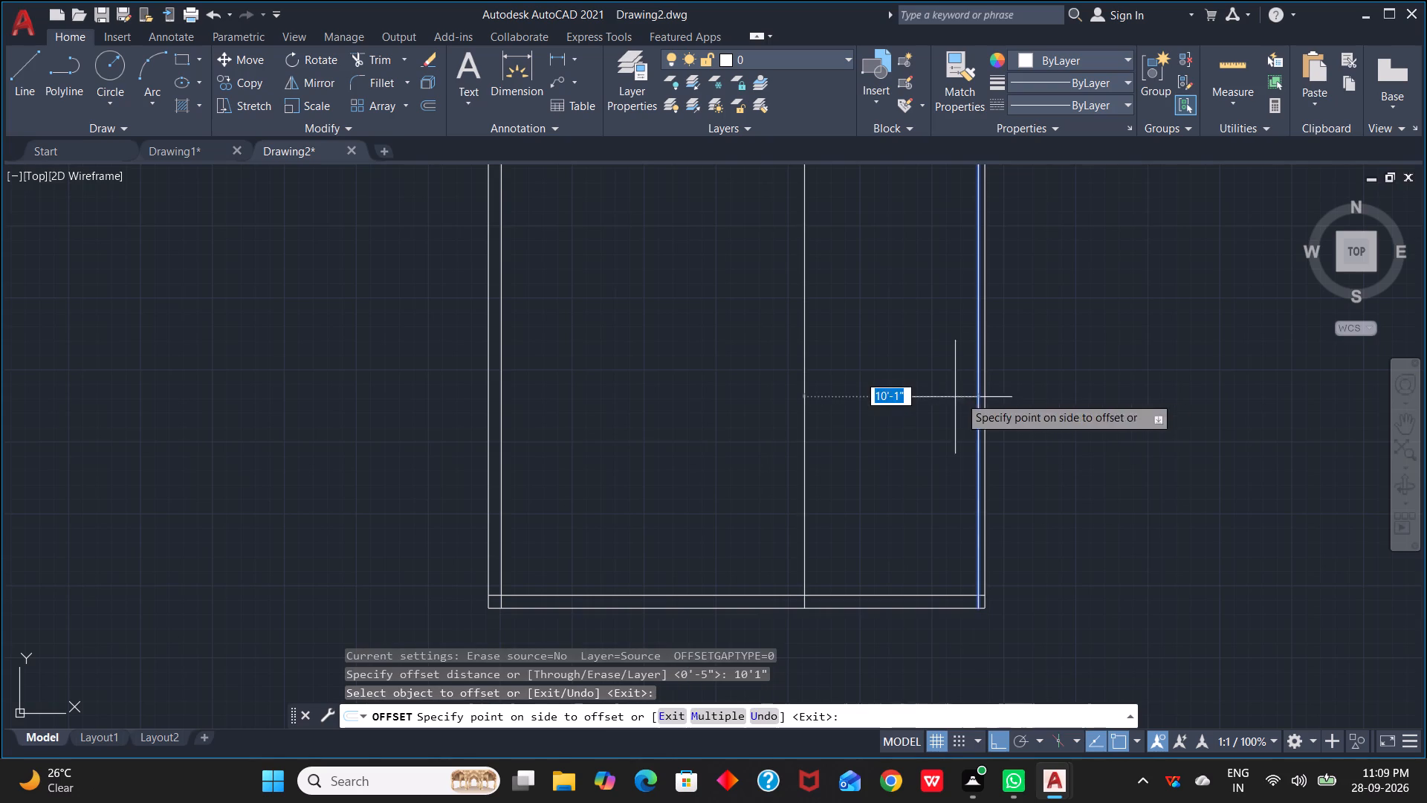
left_click(887, 411)
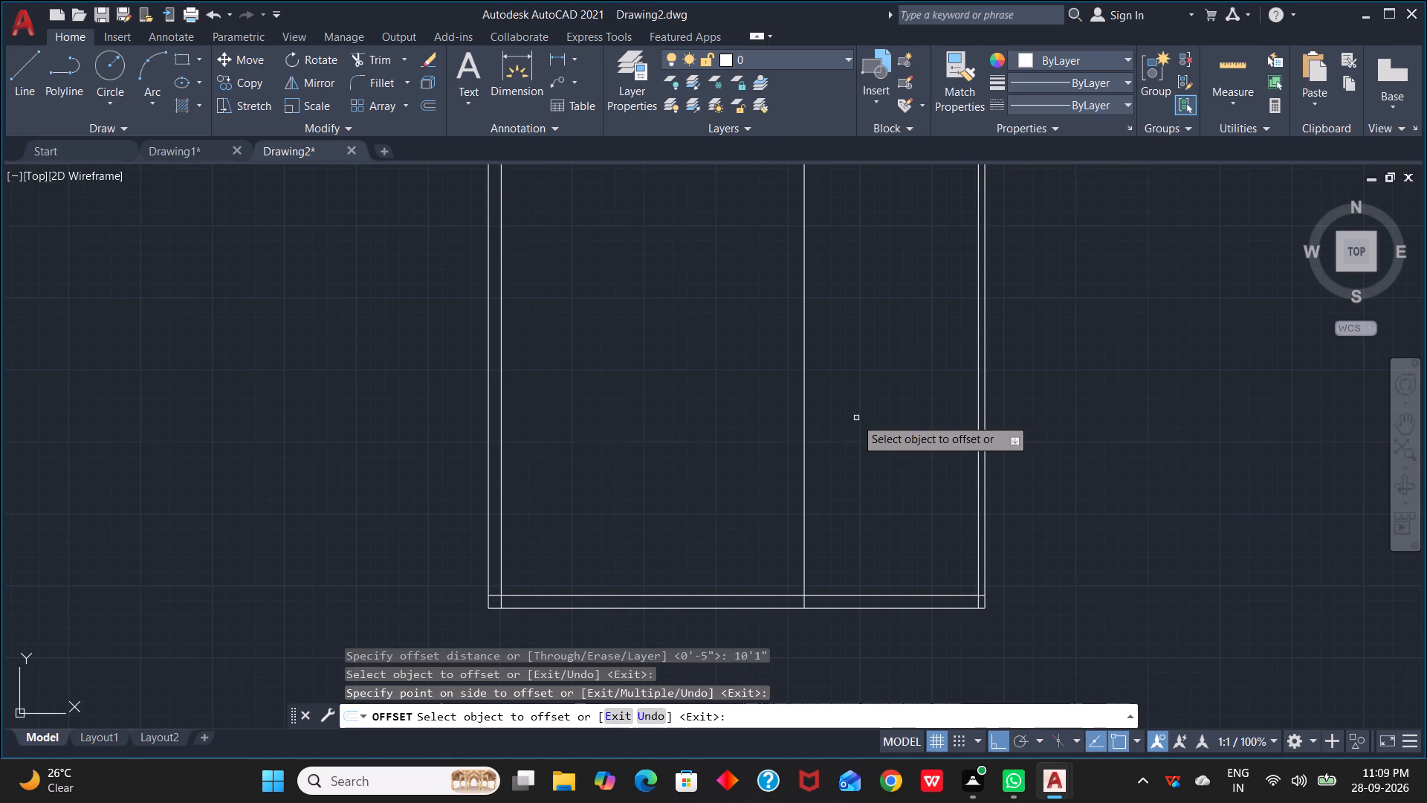
left_click(804, 430)
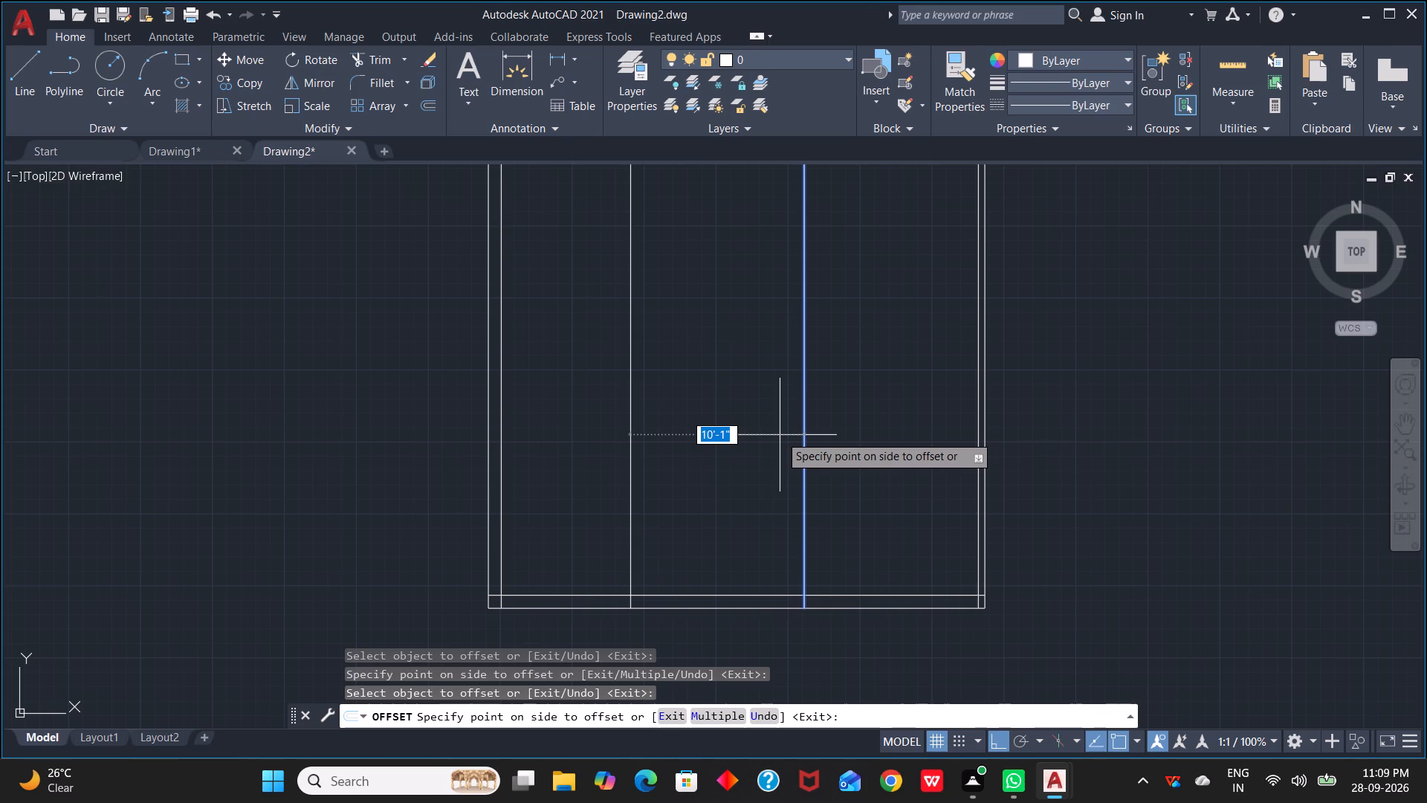
type("9\"")
key("Return")
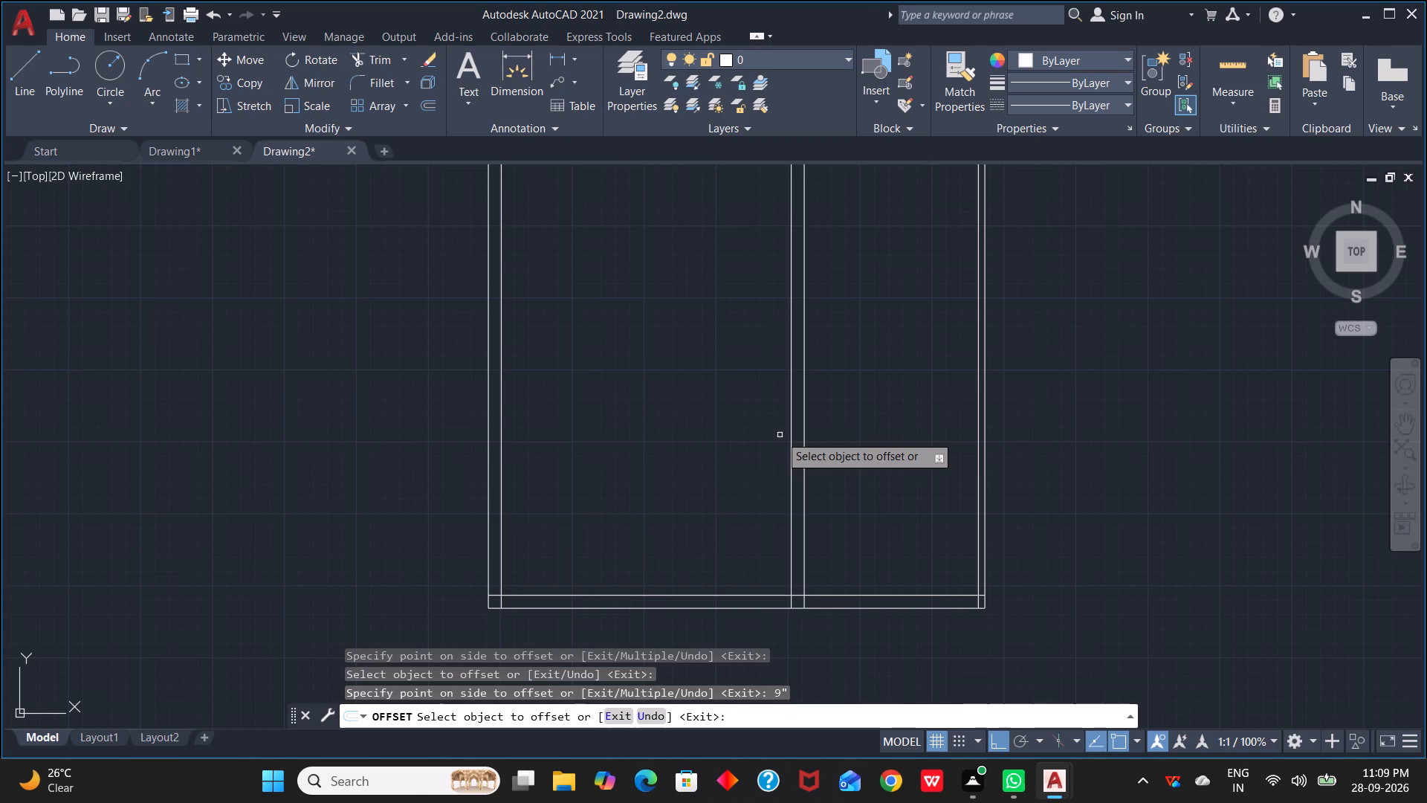
Enter 8' at the Offset selection prompt and offset the top wall's inner line downward at the active 10'-1" distance.
scroll(806, 427, "down", 1)
scroll(696, 369, "down", 1)
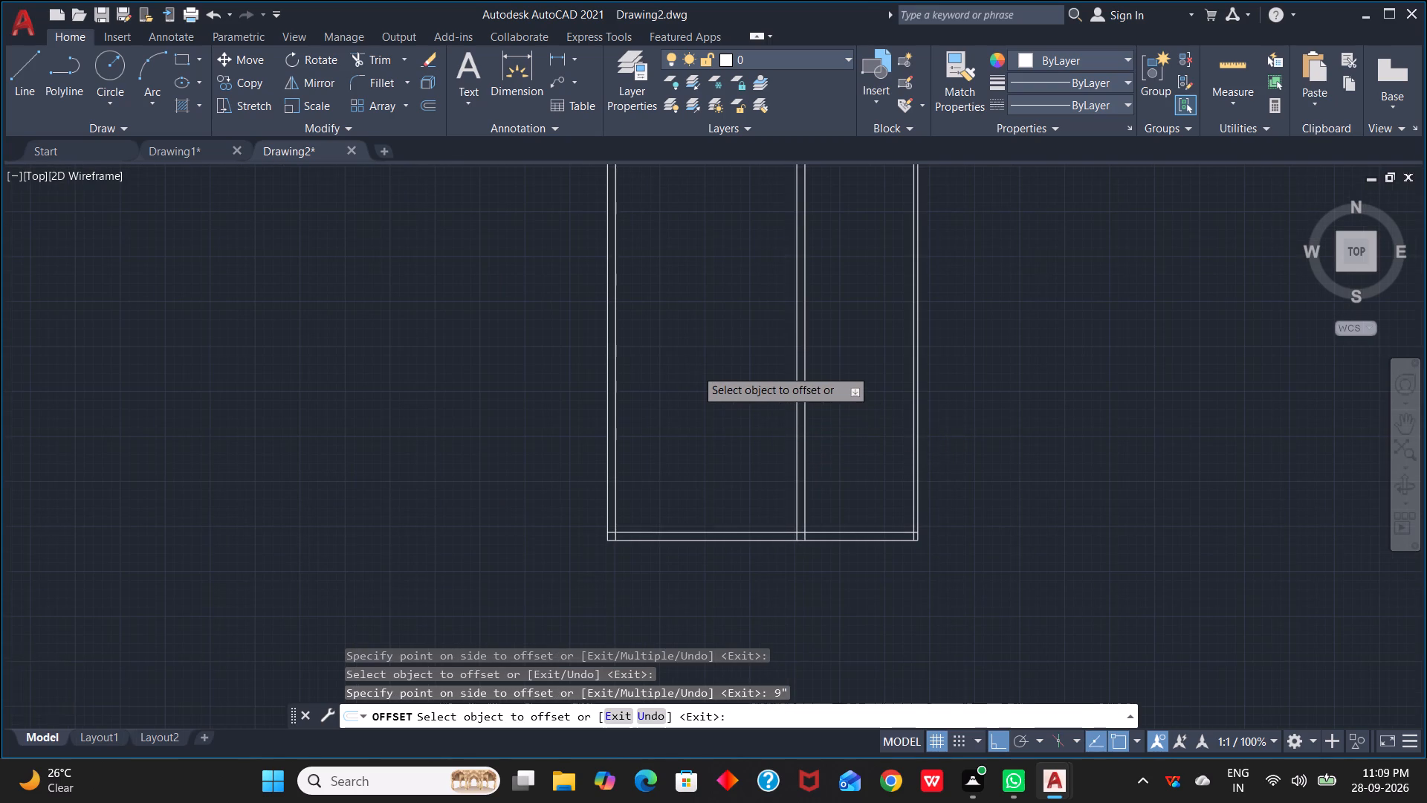
middle_click_drag(674, 257, 756, 332)
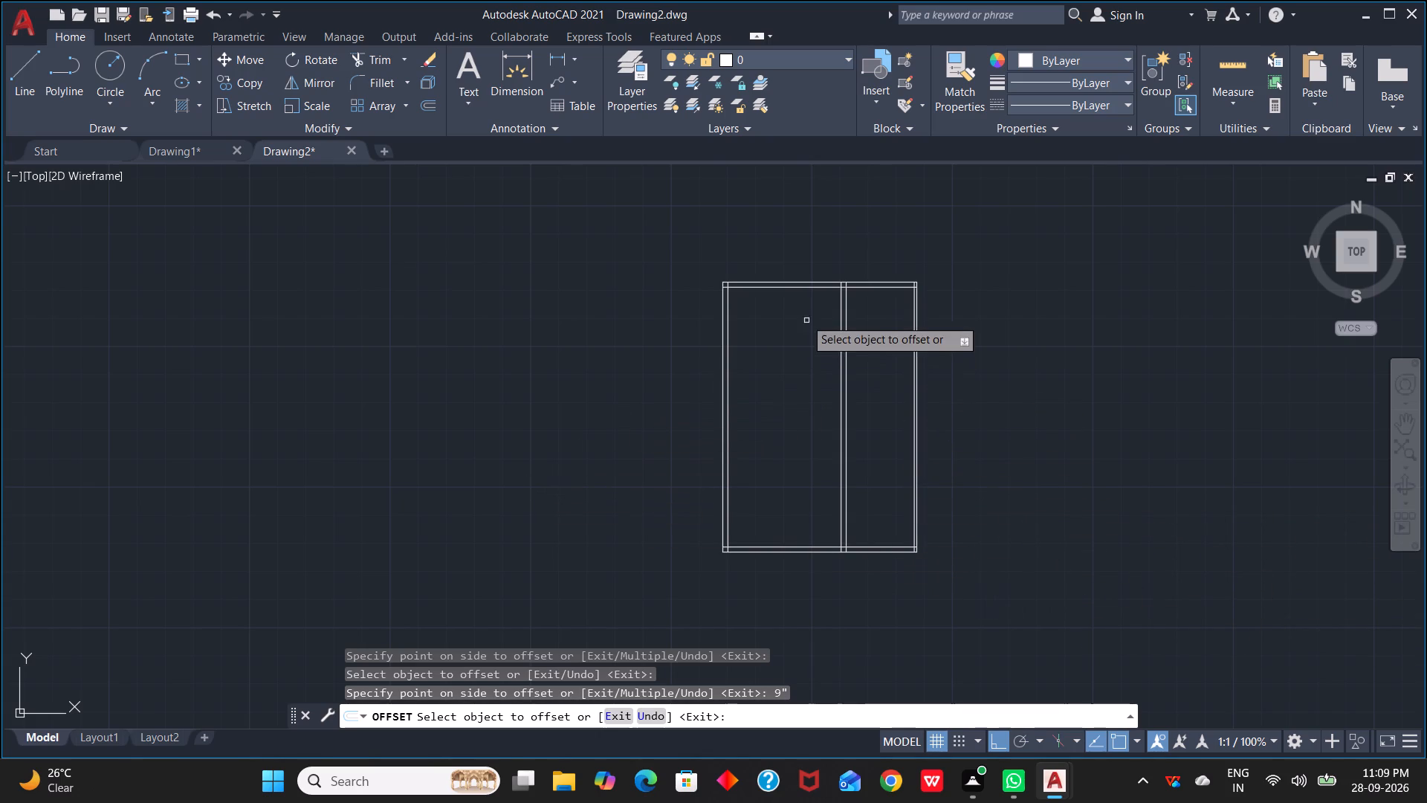
key("8")
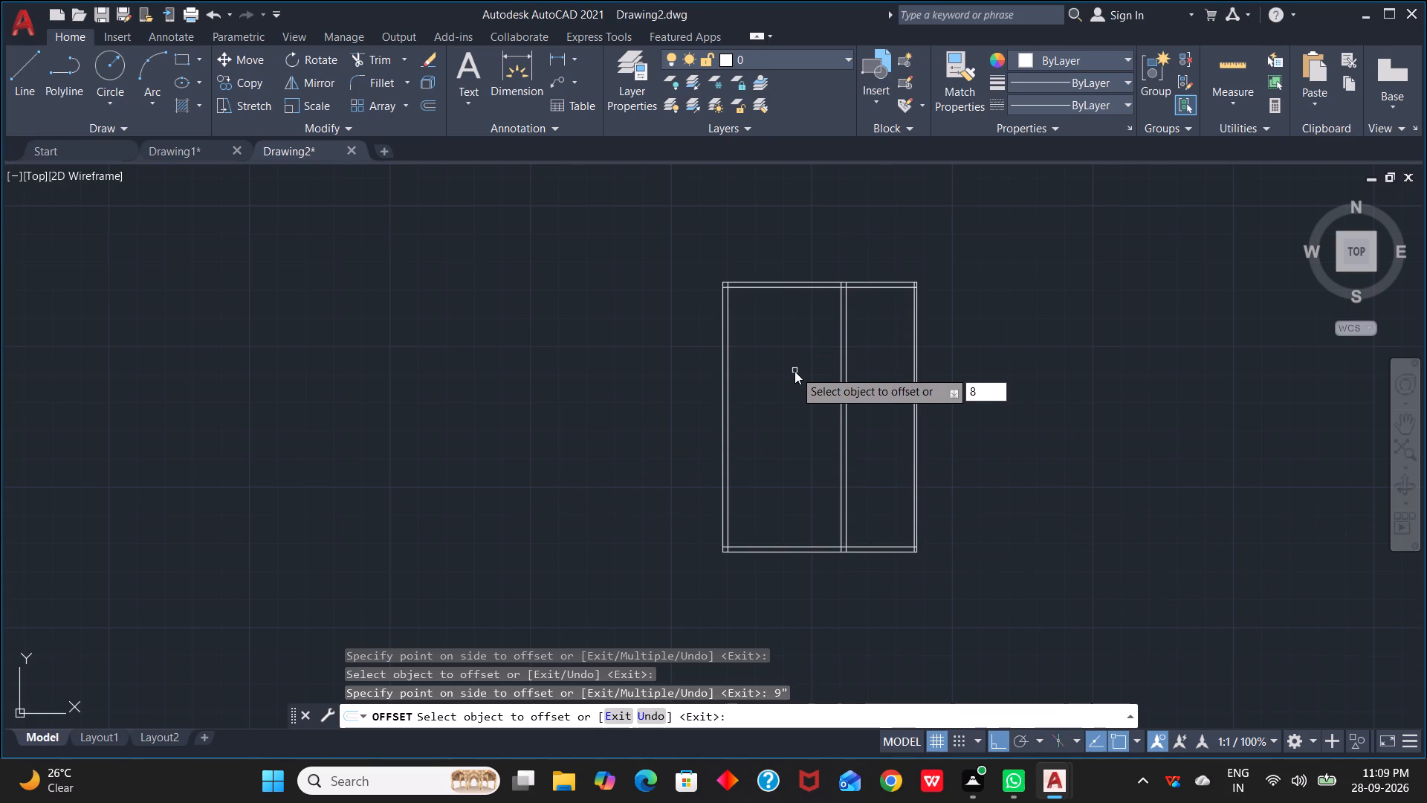
key("apostrophe")
key("space")
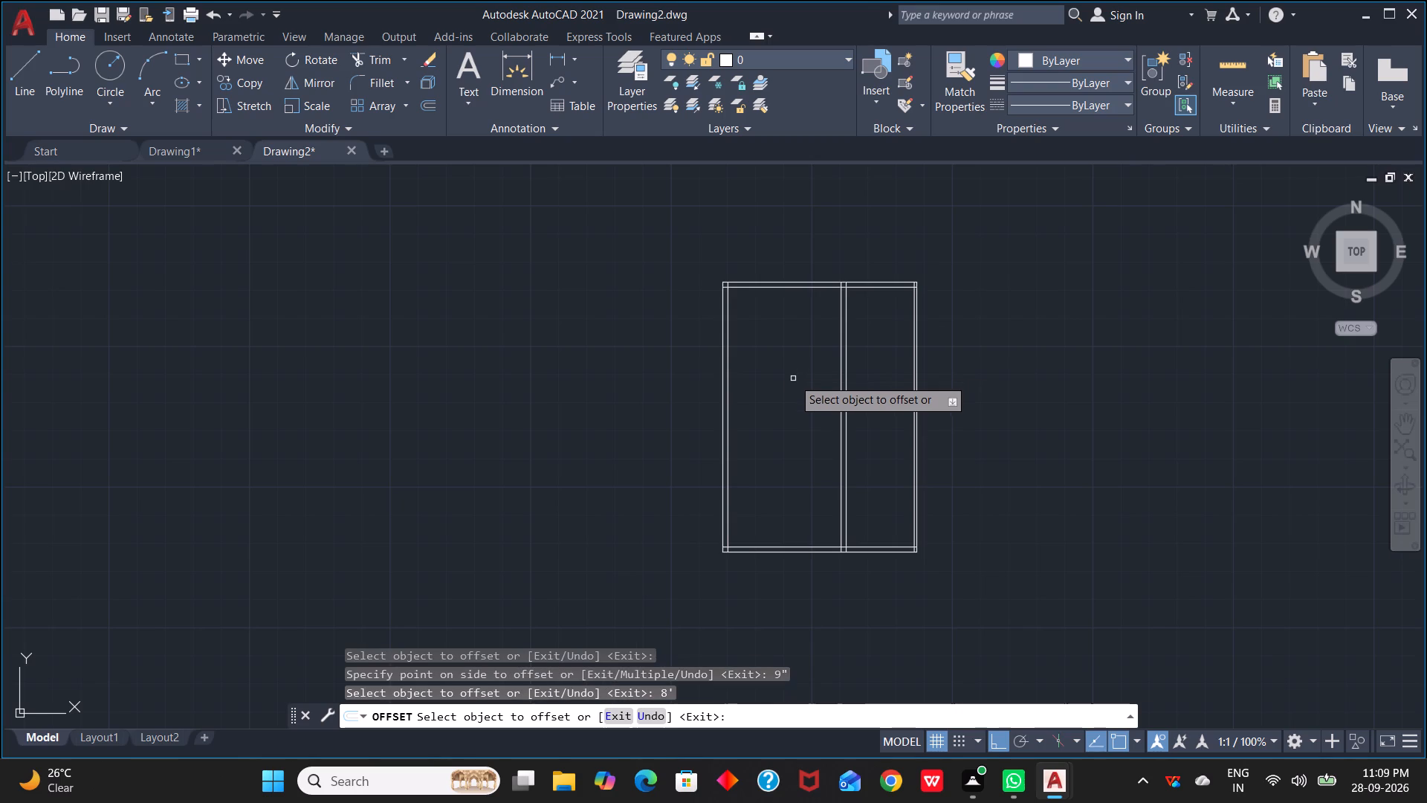
left_click(797, 288)
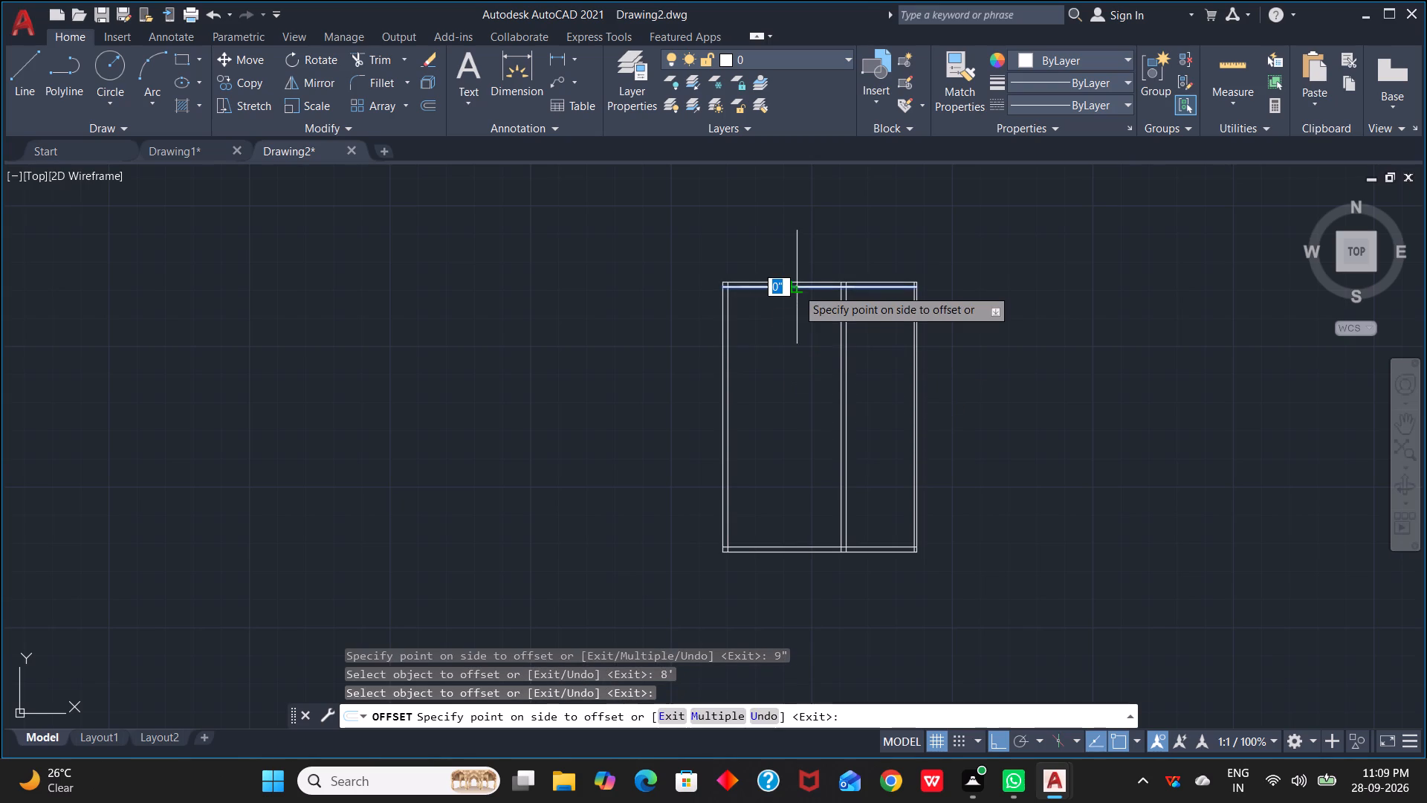
left_click(793, 322)
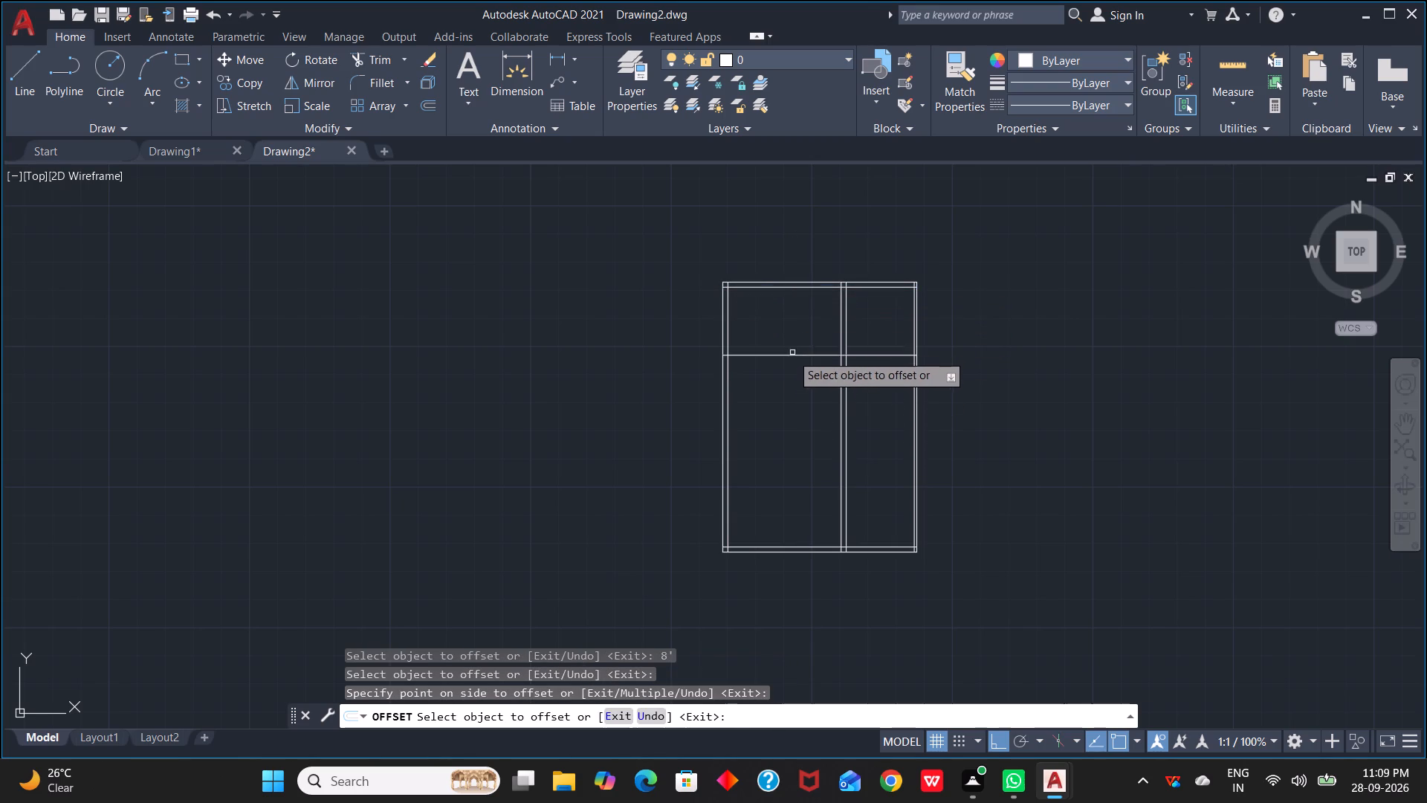
Offset the new horizontal line 6" downward to form a cross wall.
left_click(791, 356)
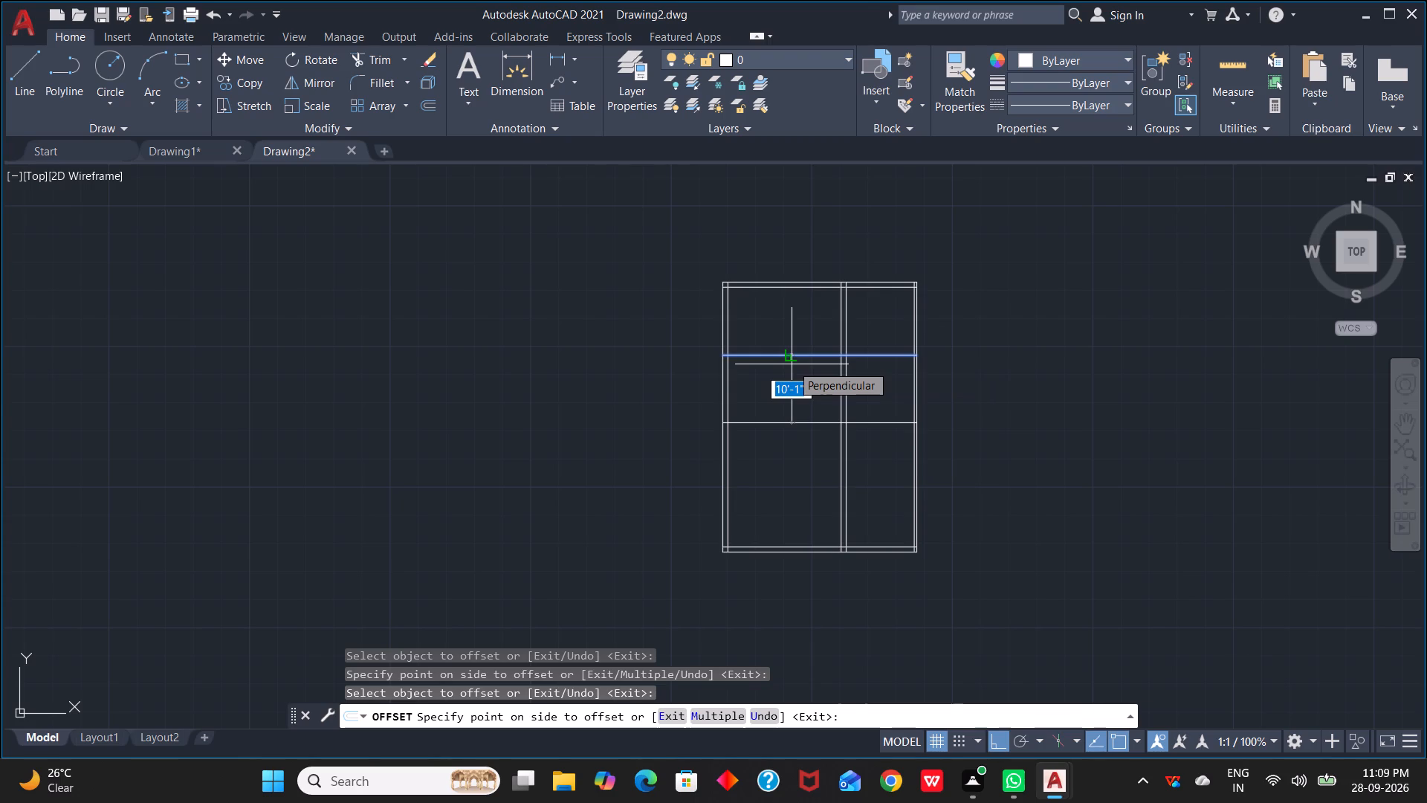
type("6\"")
key("Return")
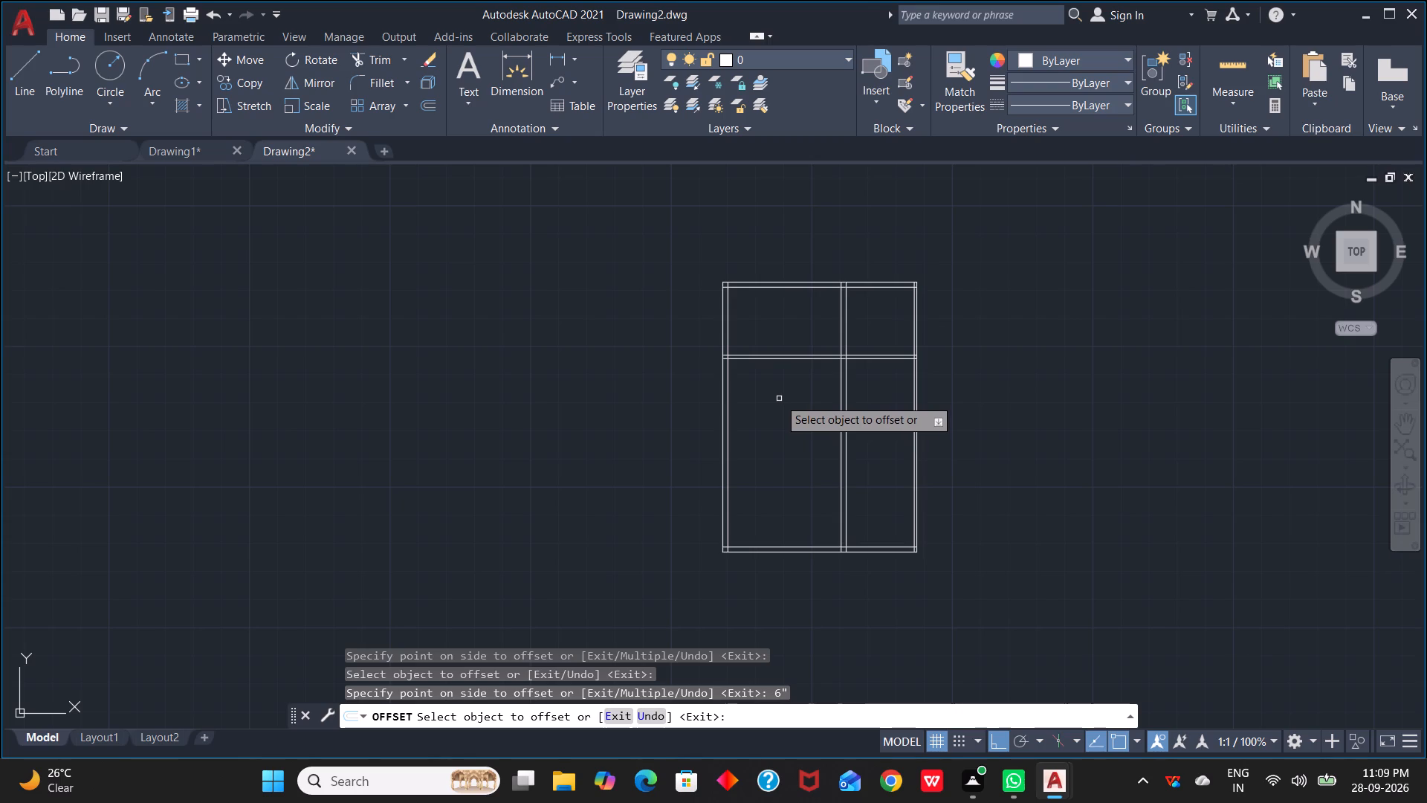
Create a second horizontal cross wall by offsetting the first one's lower line 10'-1" down, with its other face 9" below.
left_click(809, 361)
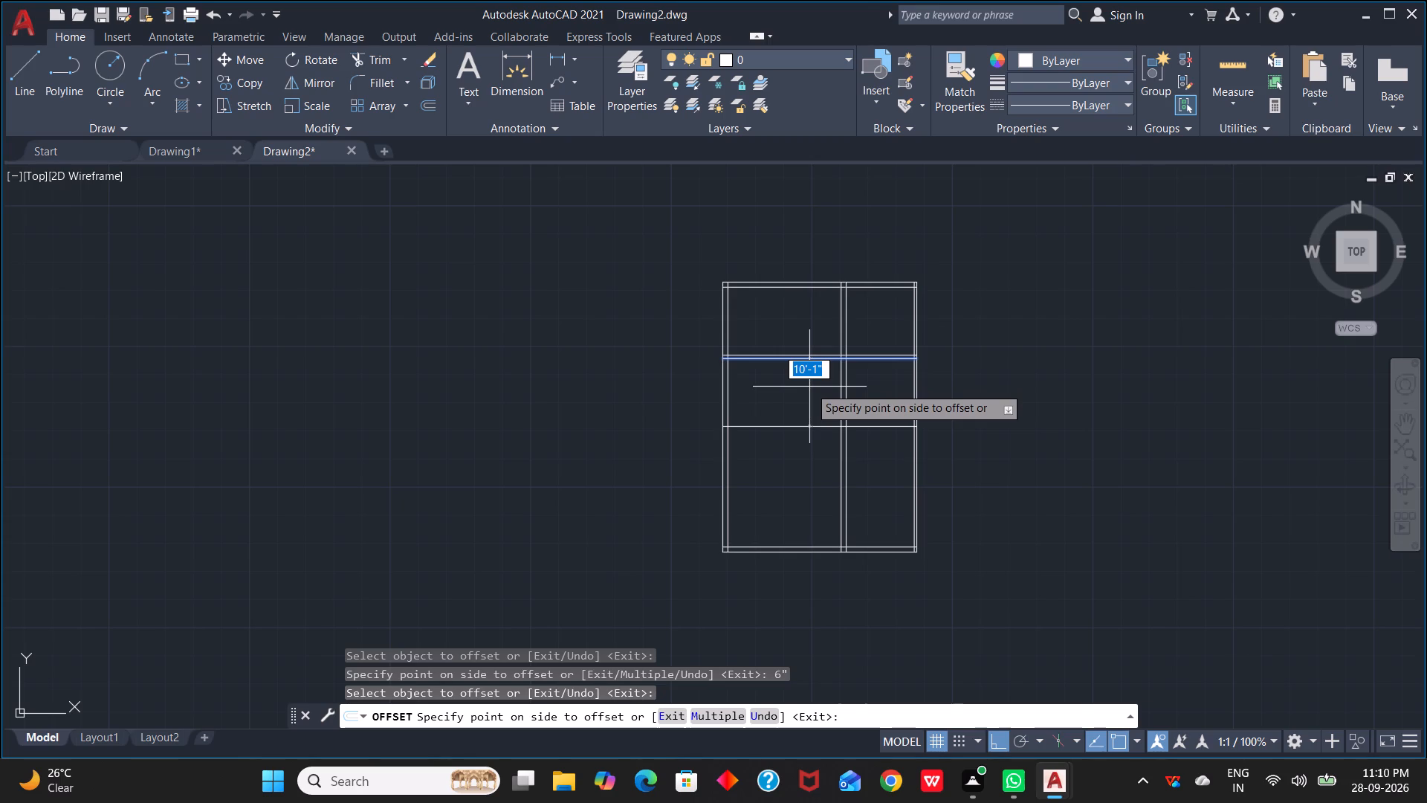
left_click(809, 387)
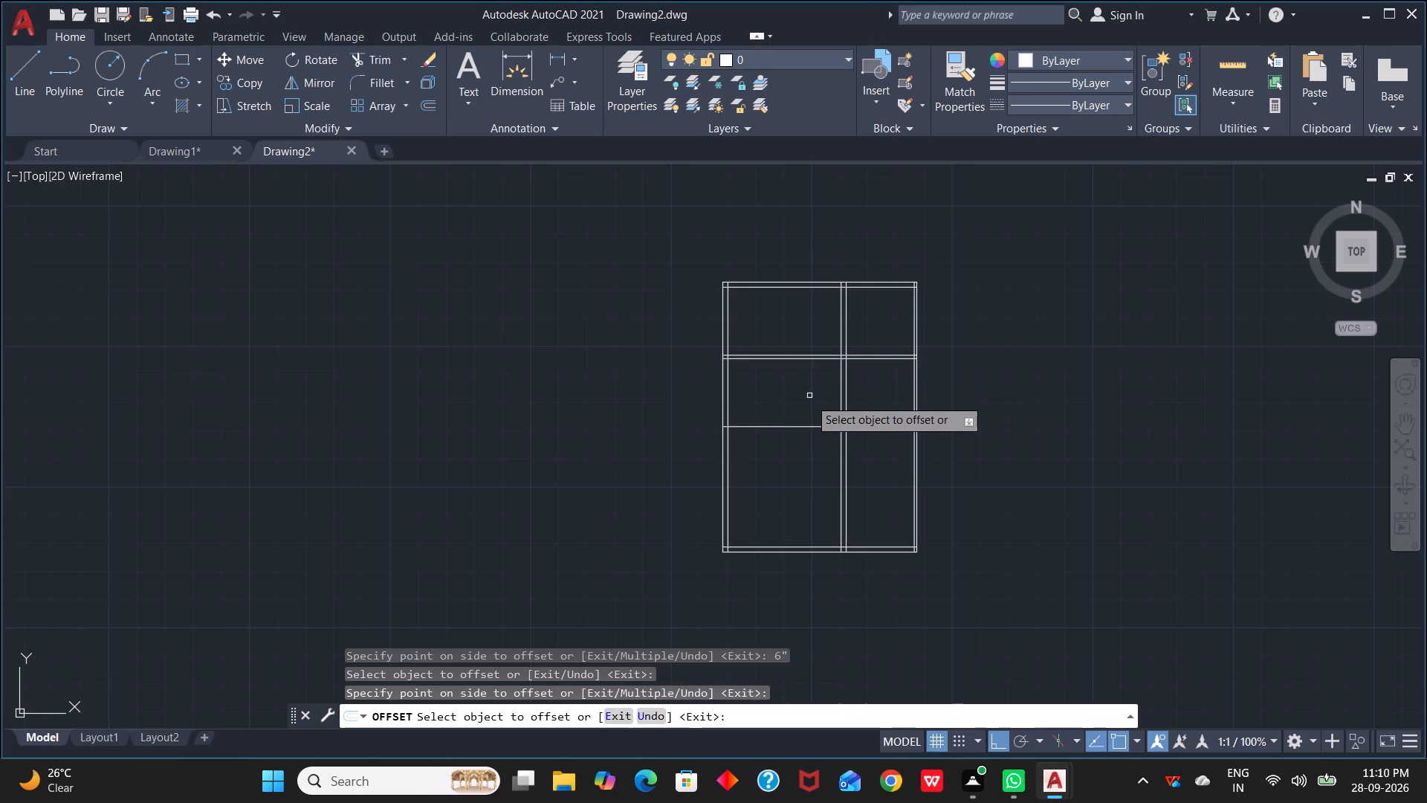
left_click(806, 428)
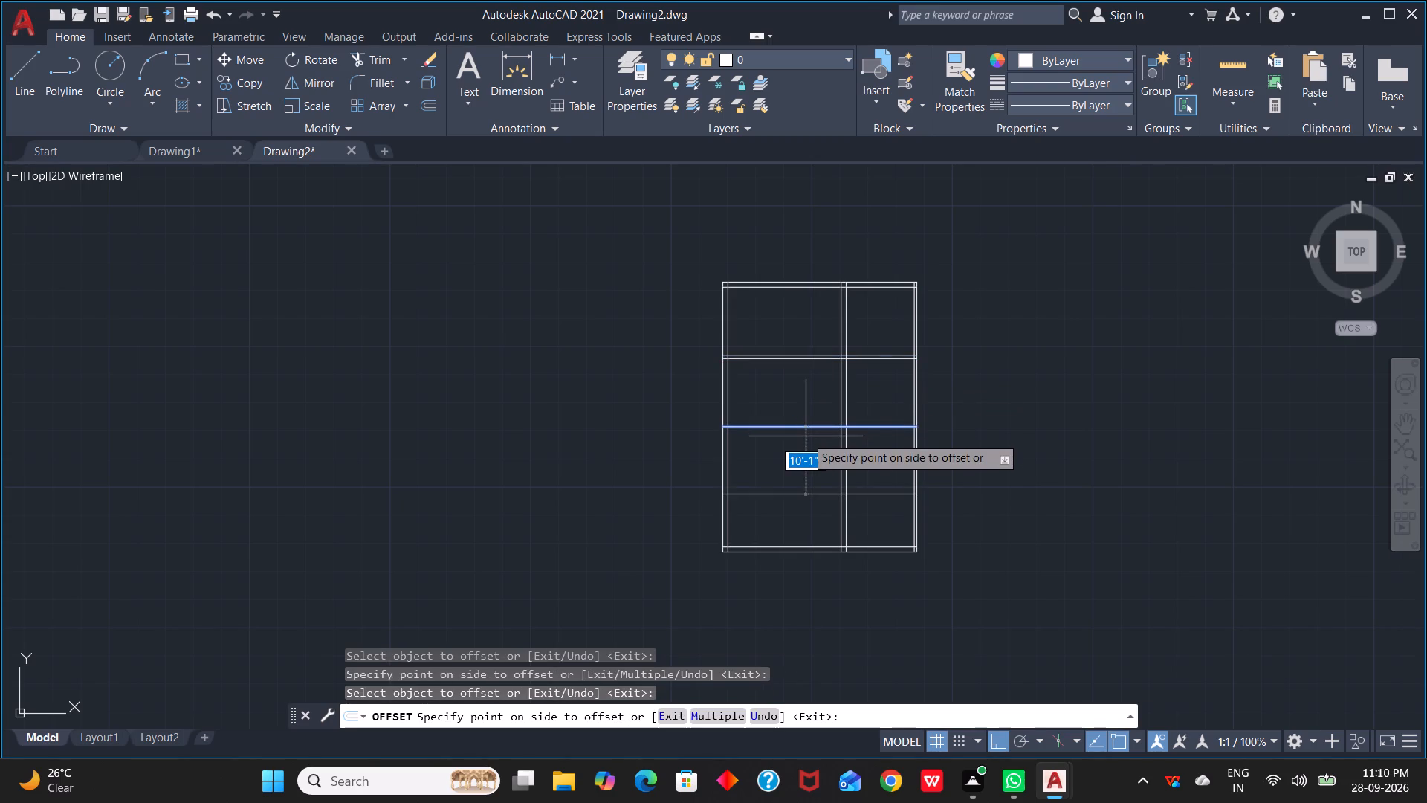
key("9")
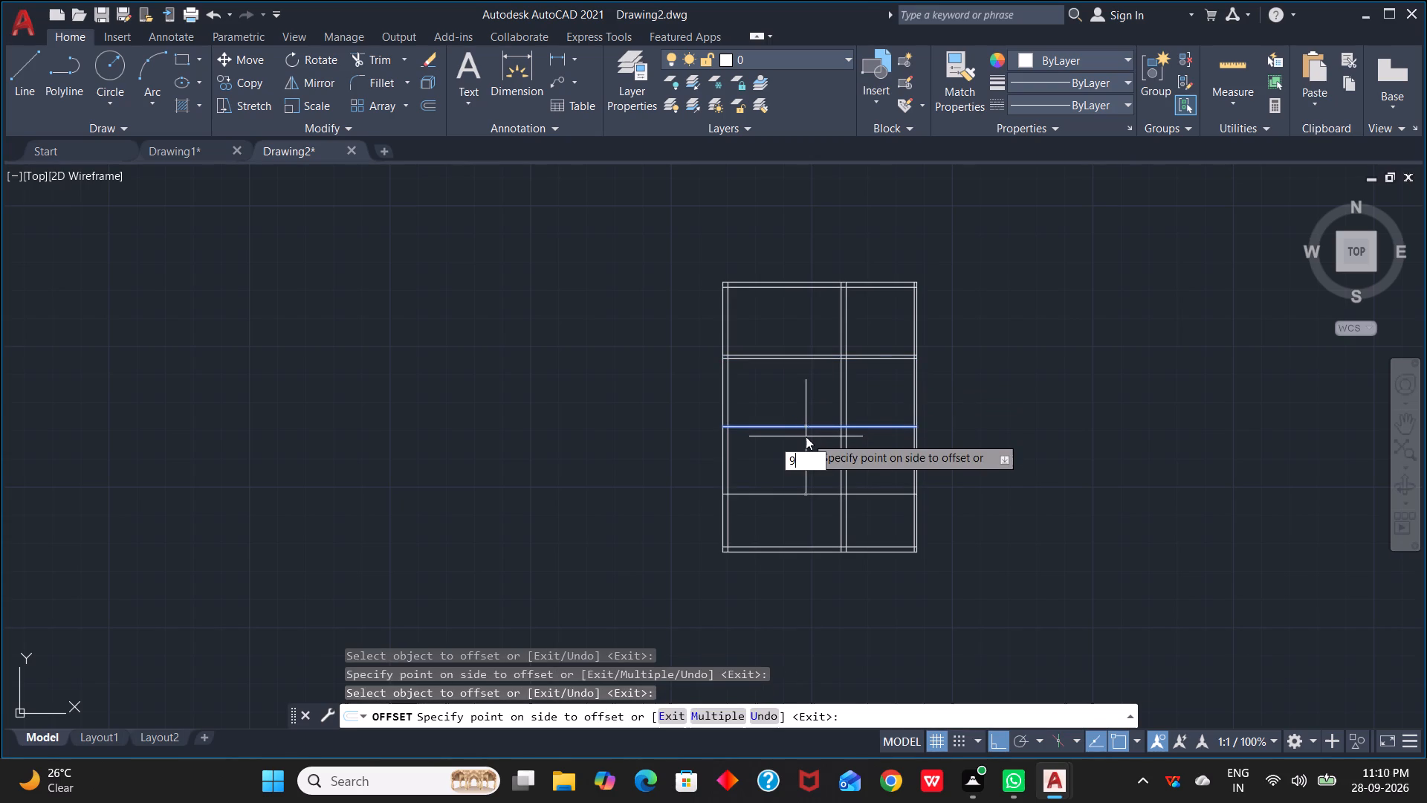
key("shift+quotedbl")
key("Return")
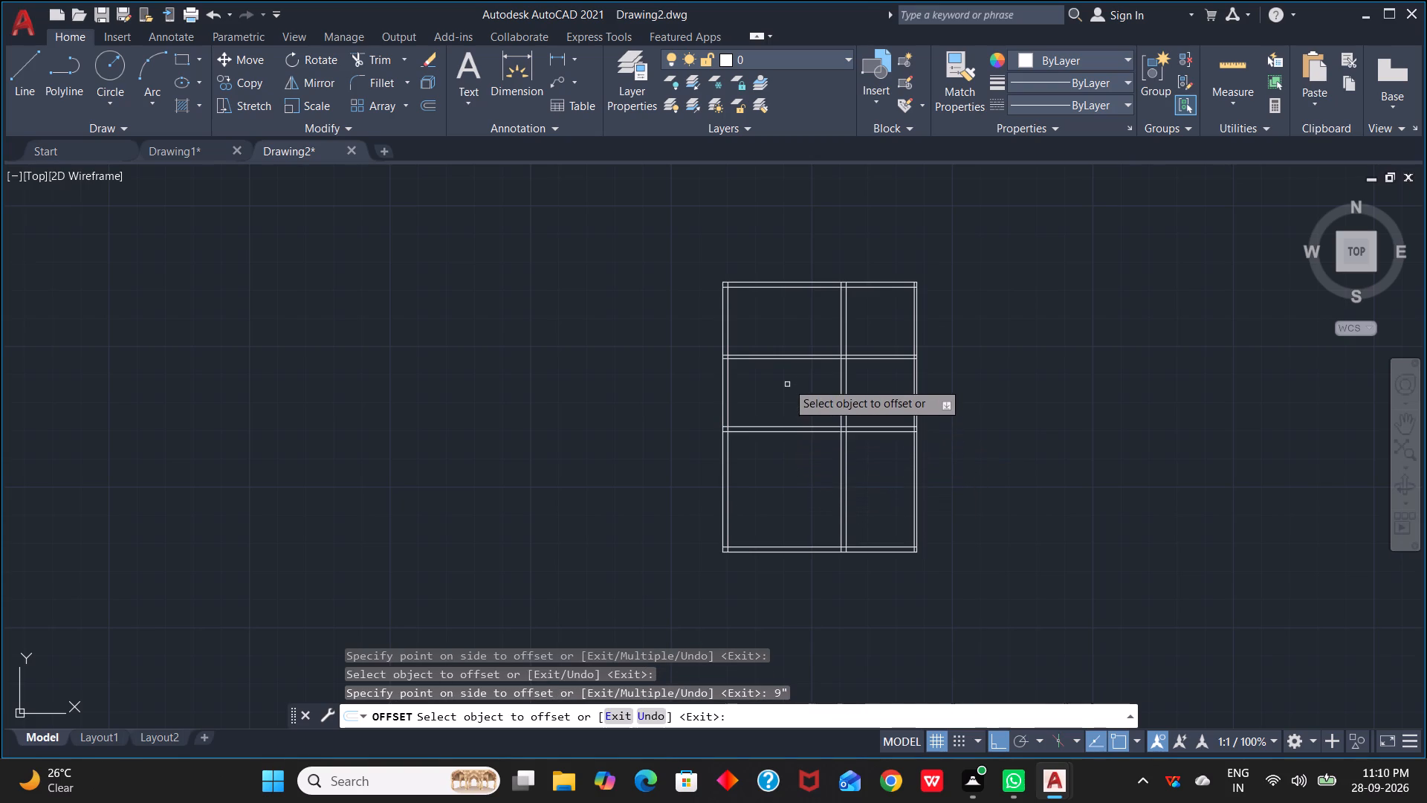
scroll(791, 340, "up", 1)
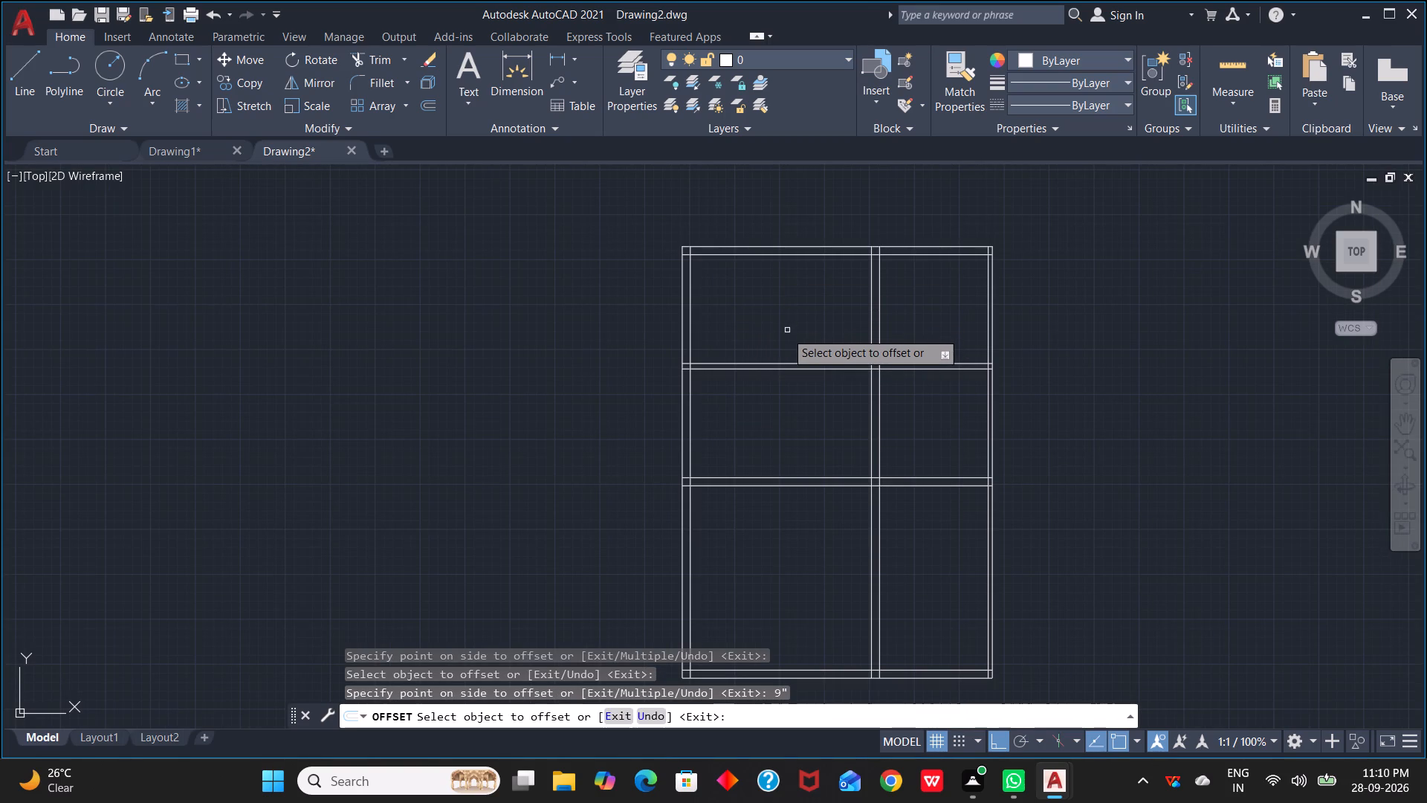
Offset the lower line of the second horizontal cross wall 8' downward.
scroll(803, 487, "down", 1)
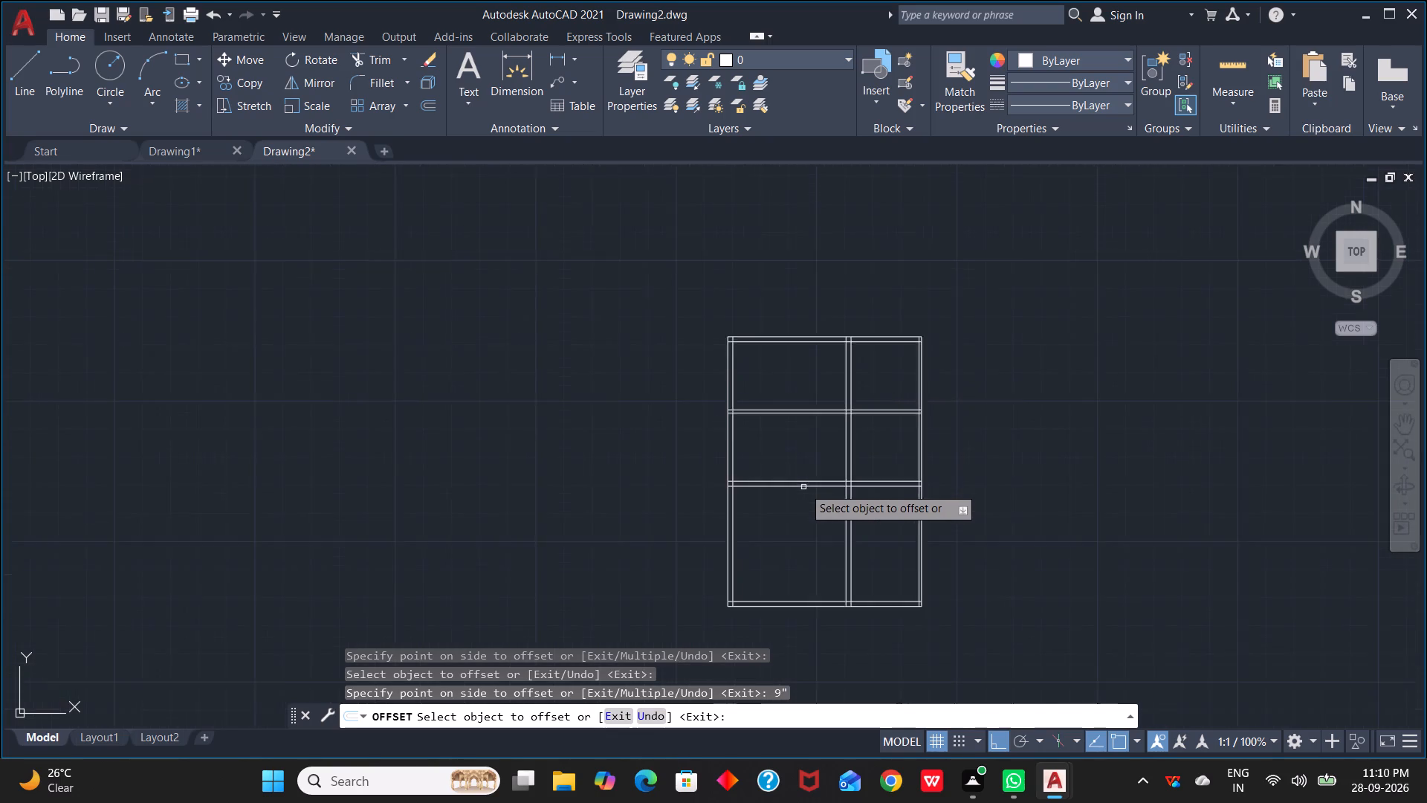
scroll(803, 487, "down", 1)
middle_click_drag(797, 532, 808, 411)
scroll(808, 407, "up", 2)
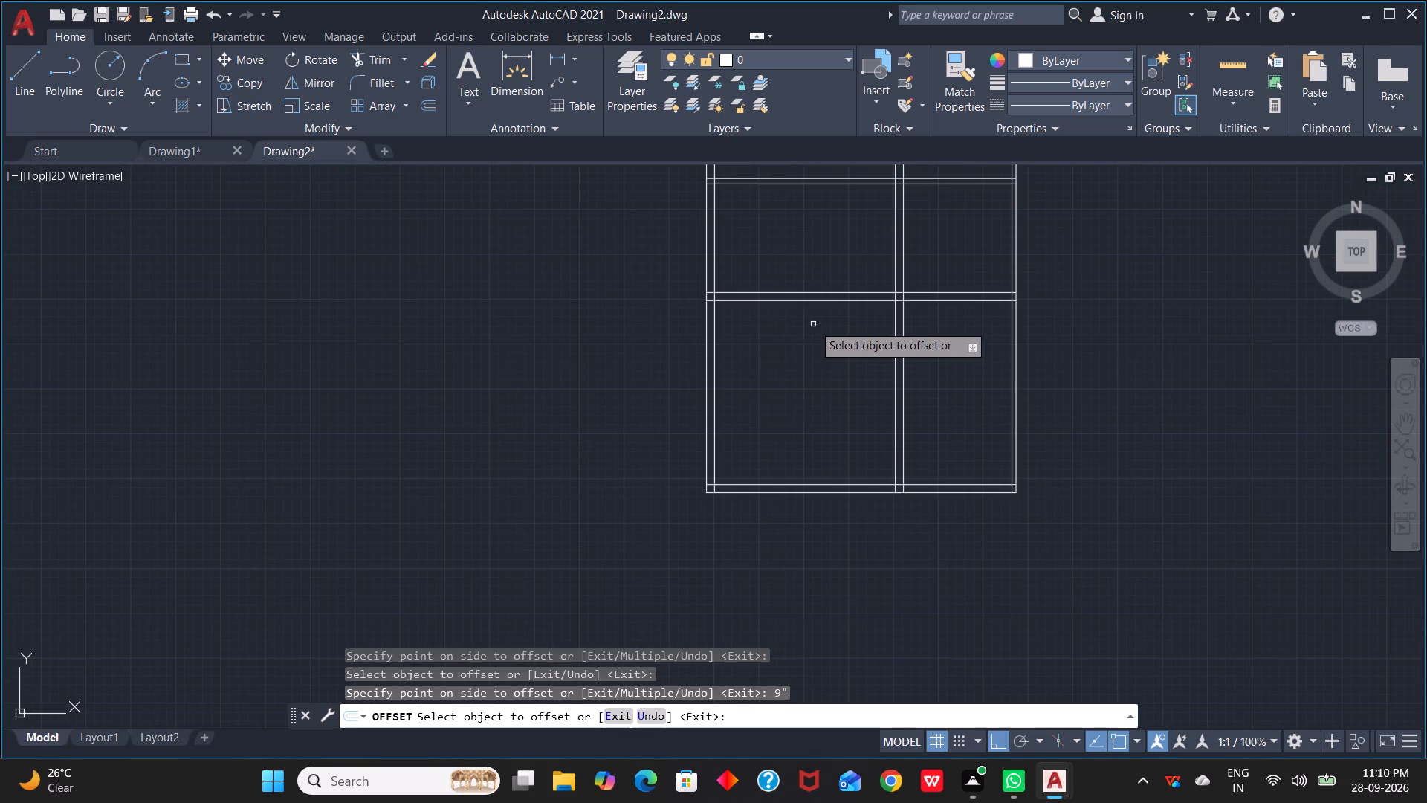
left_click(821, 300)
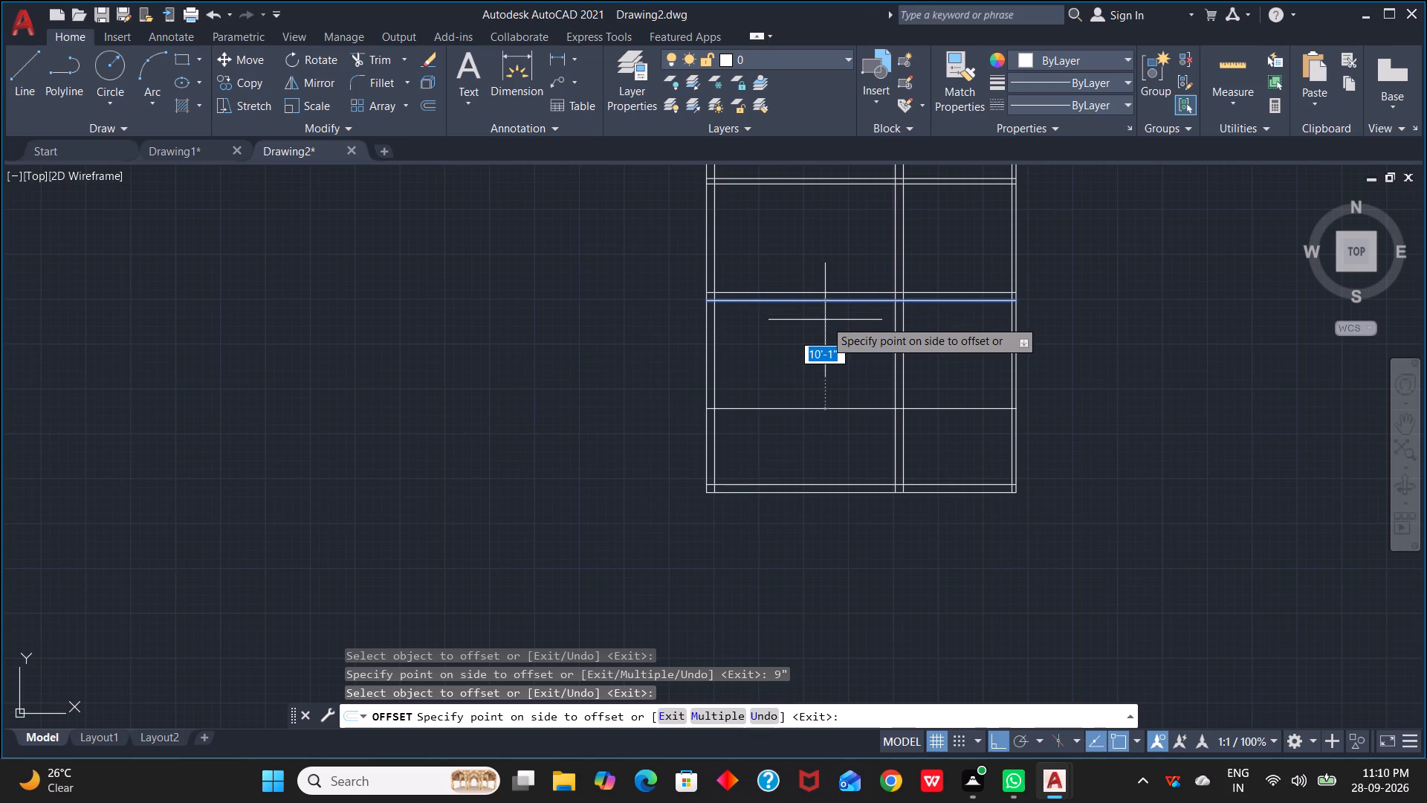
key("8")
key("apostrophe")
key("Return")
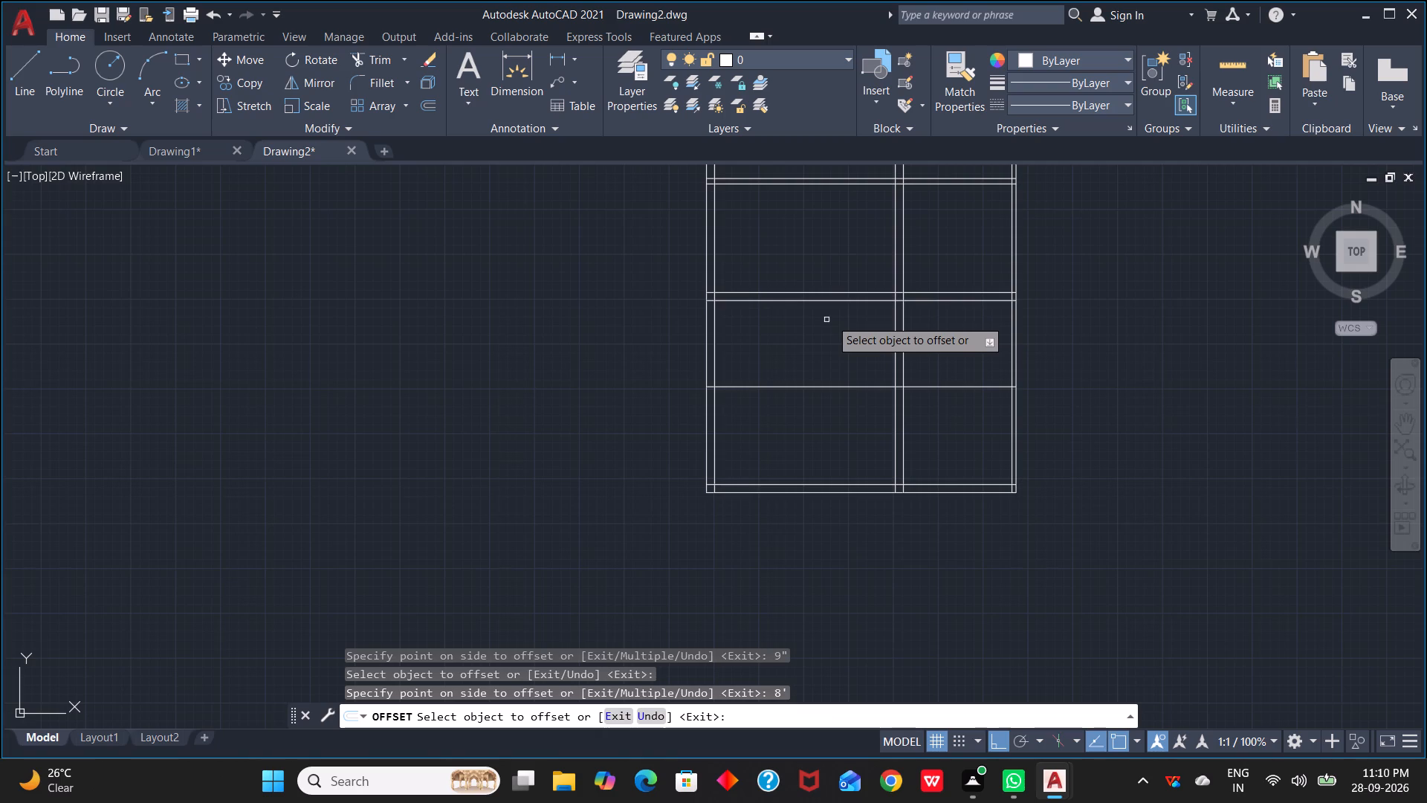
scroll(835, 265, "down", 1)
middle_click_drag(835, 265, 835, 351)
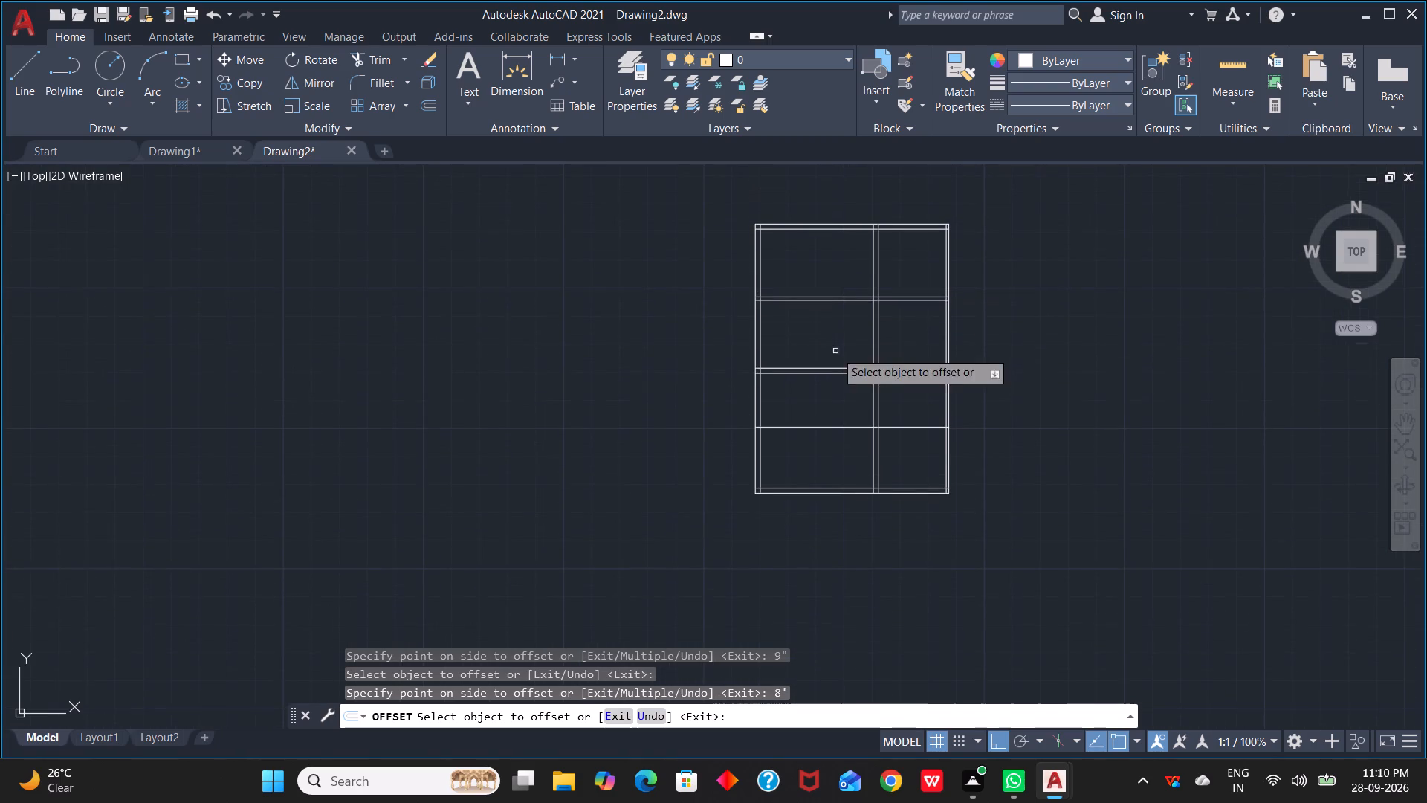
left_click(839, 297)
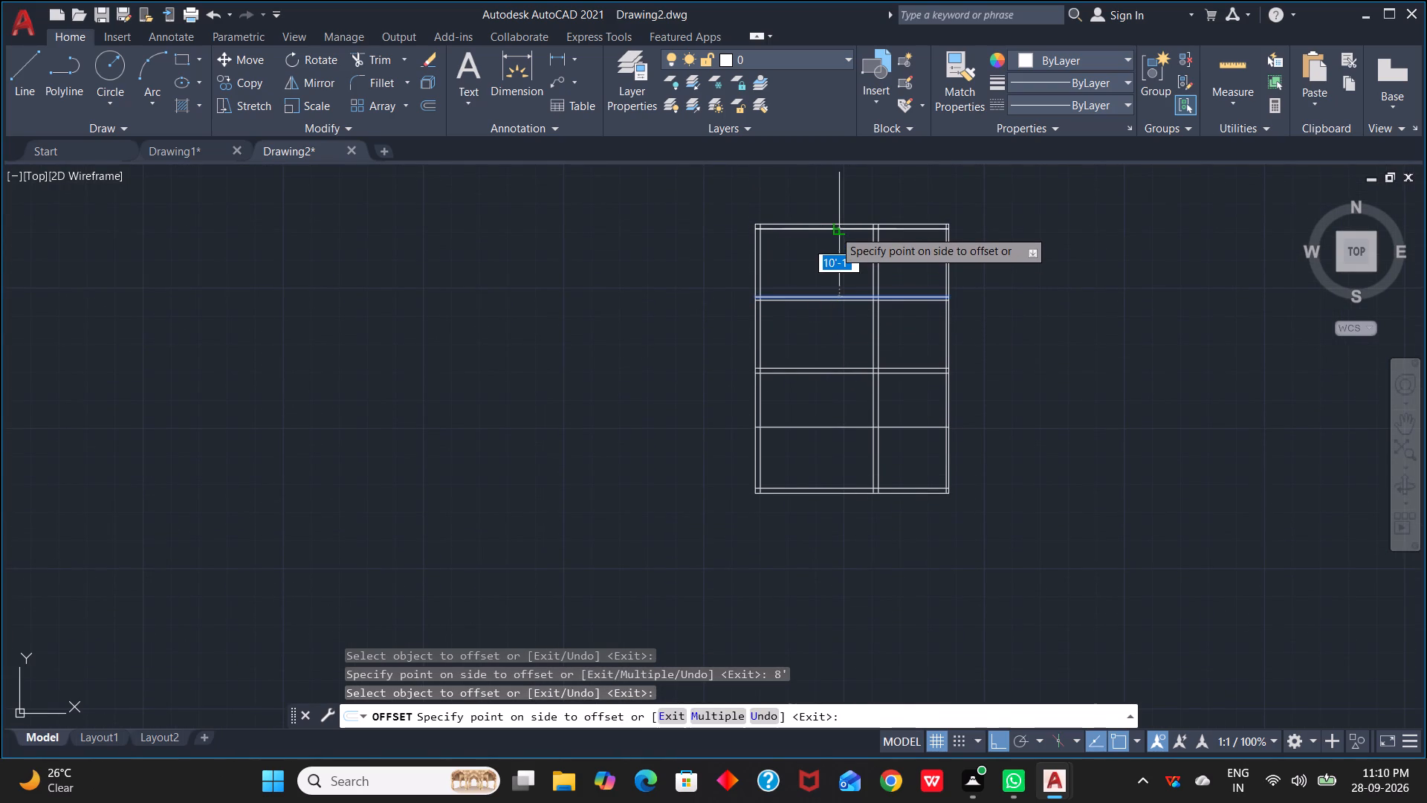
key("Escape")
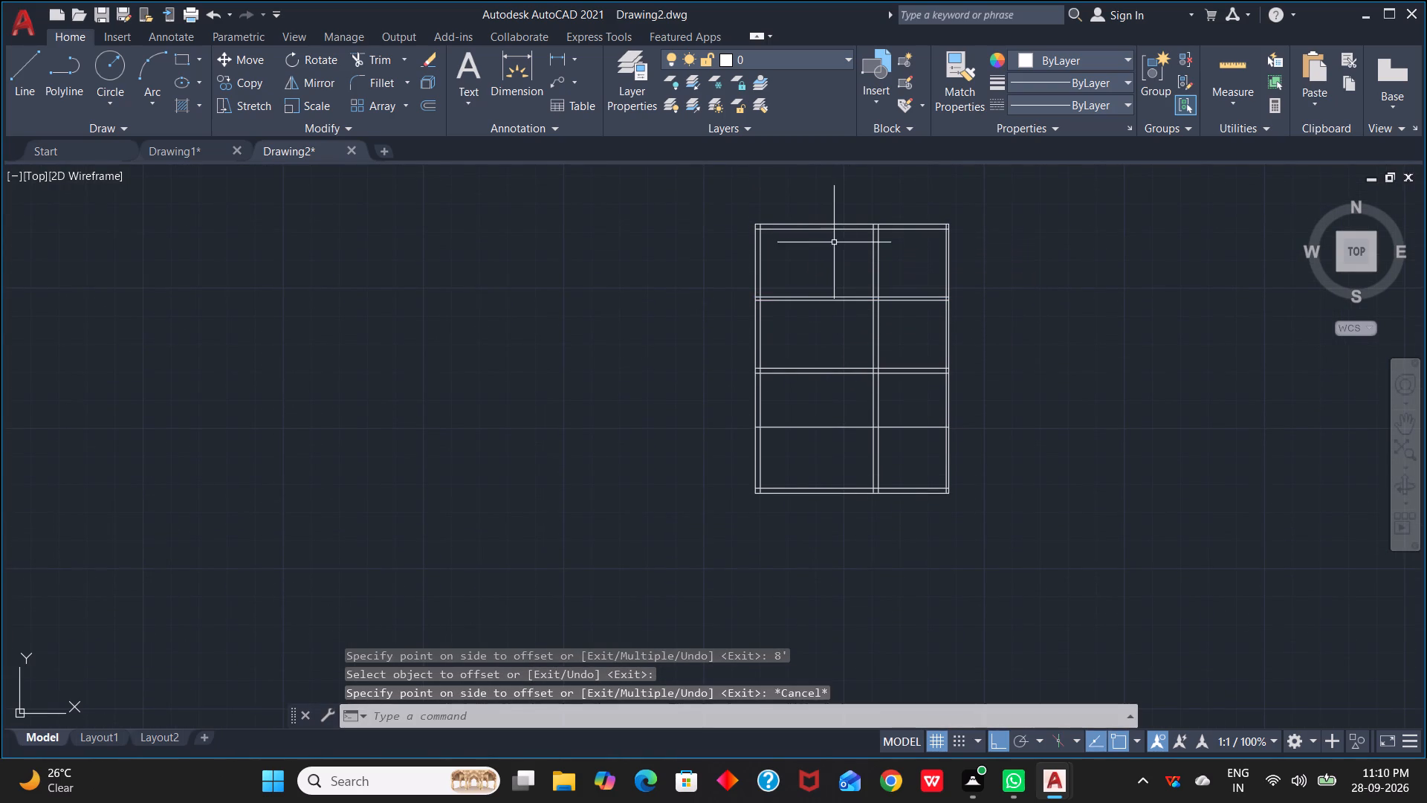
Erase all five interior horizontal lines: both cross walls' line pairs and the single line below them.
scroll(832, 294, "up", 2)
left_click(824, 300)
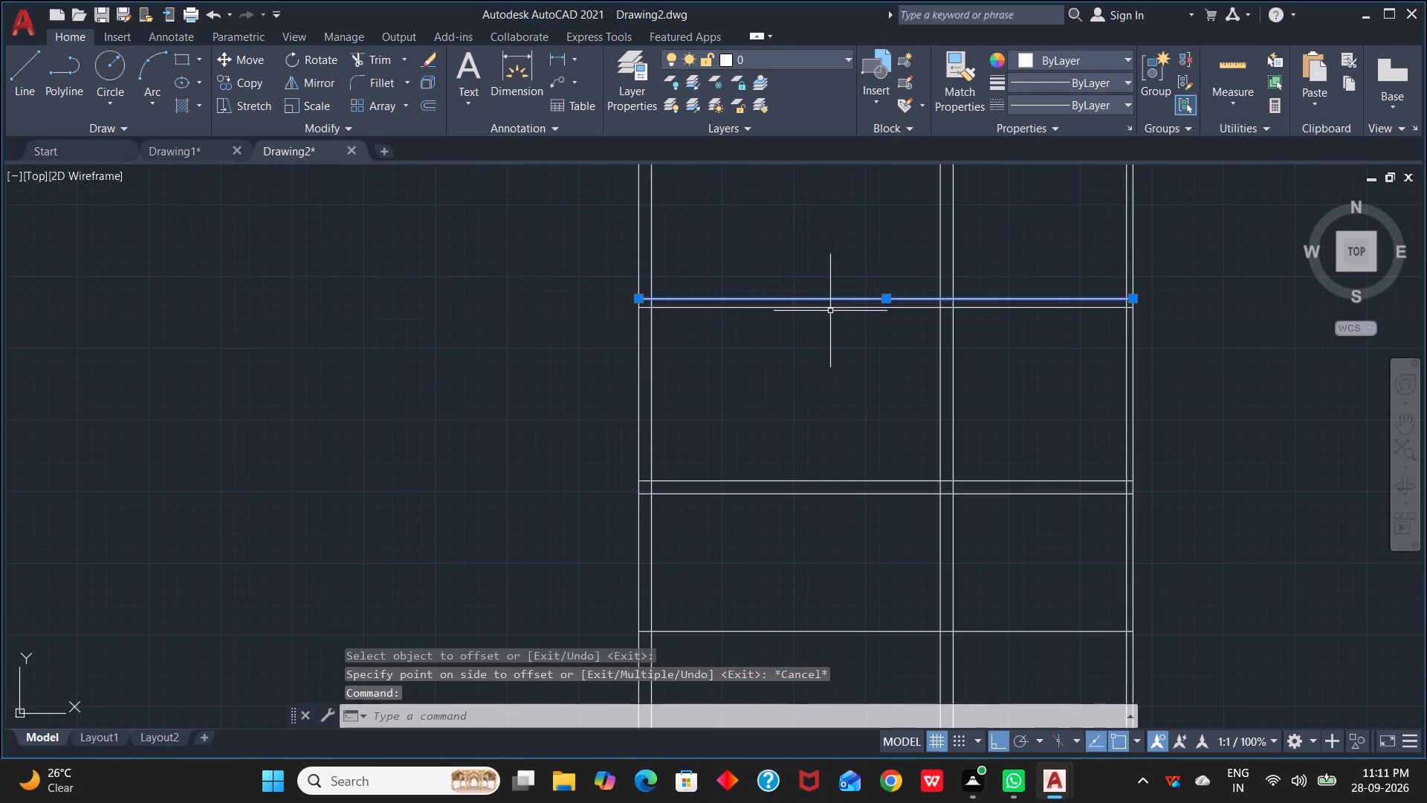
left_click(830, 311)
left_click(835, 305)
left_click(835, 306)
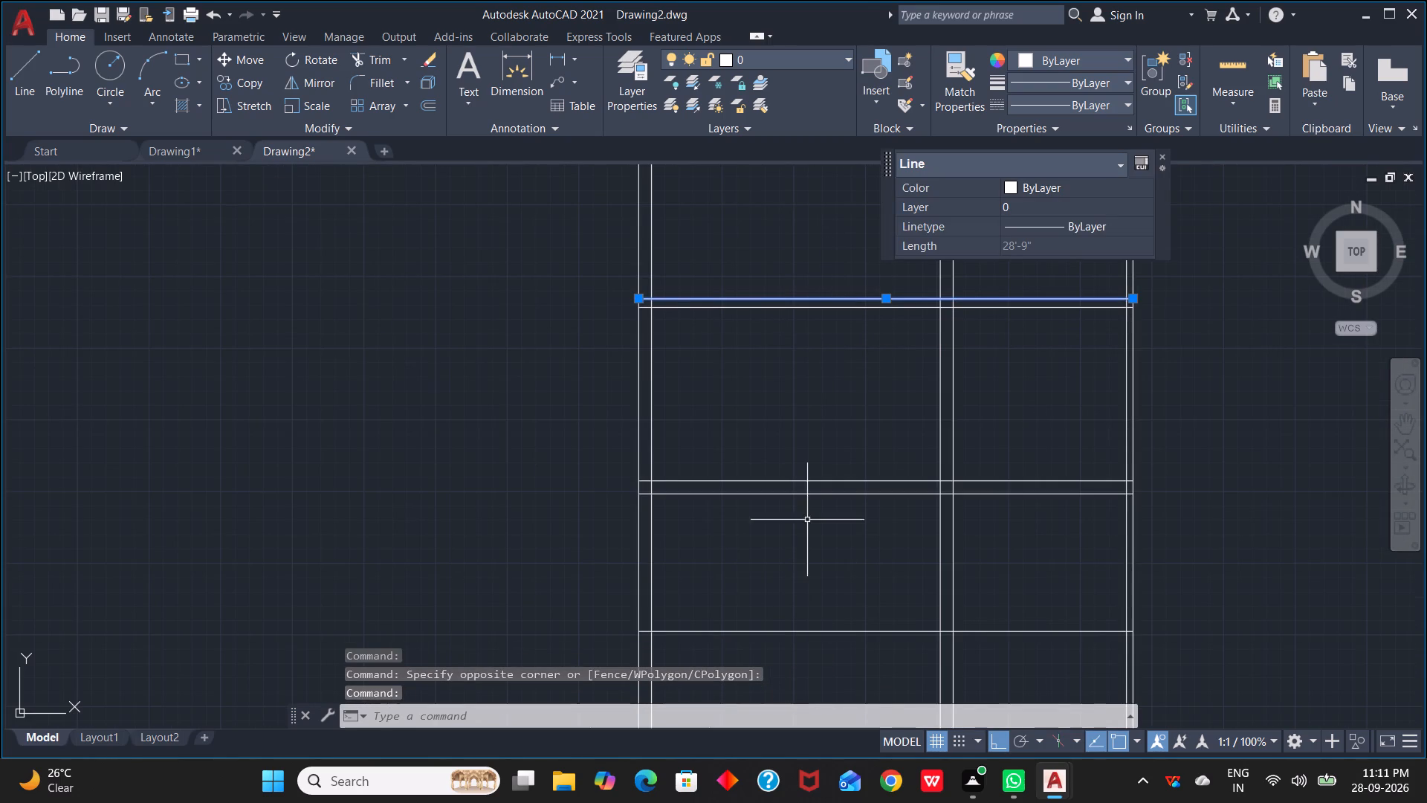
scroll(822, 450, "up", 1)
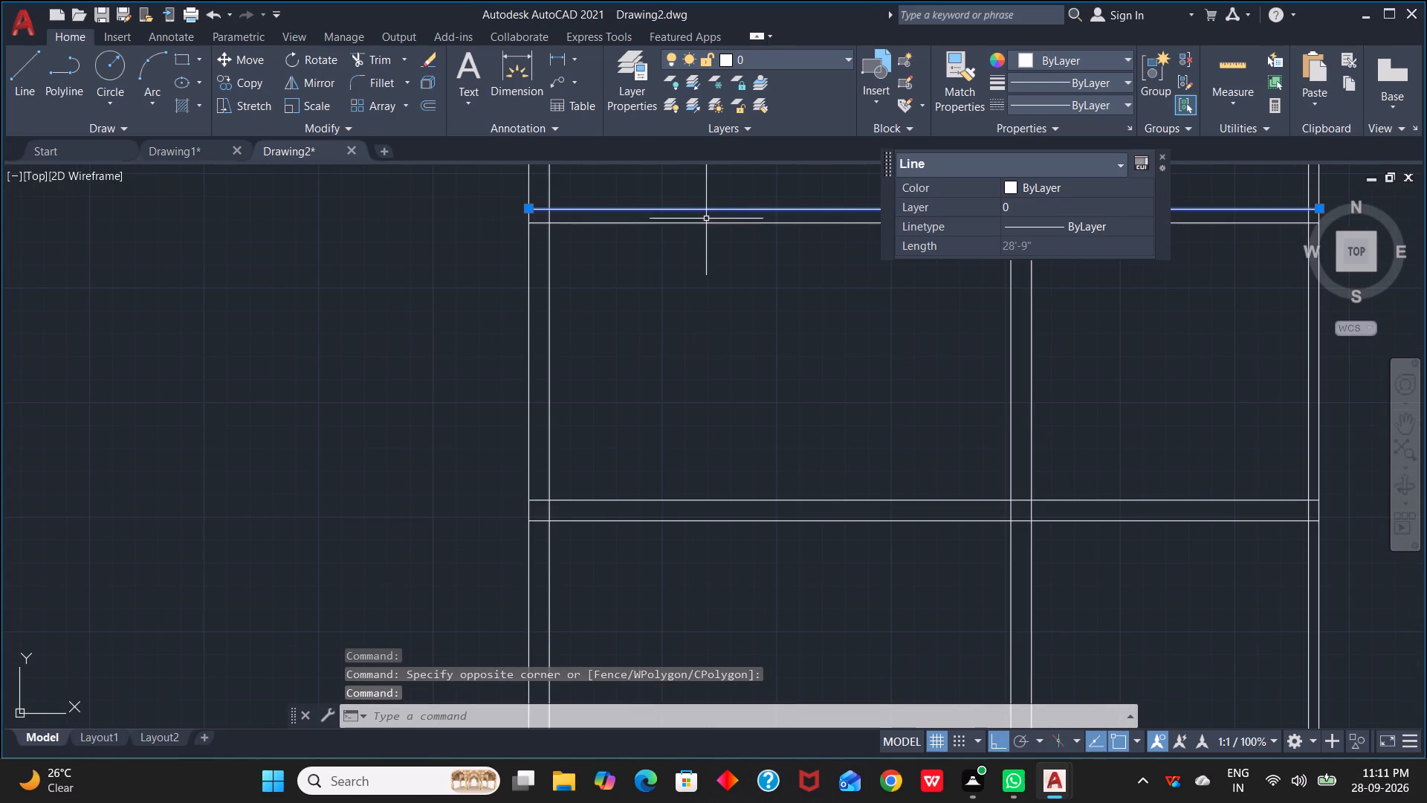
left_click(706, 223)
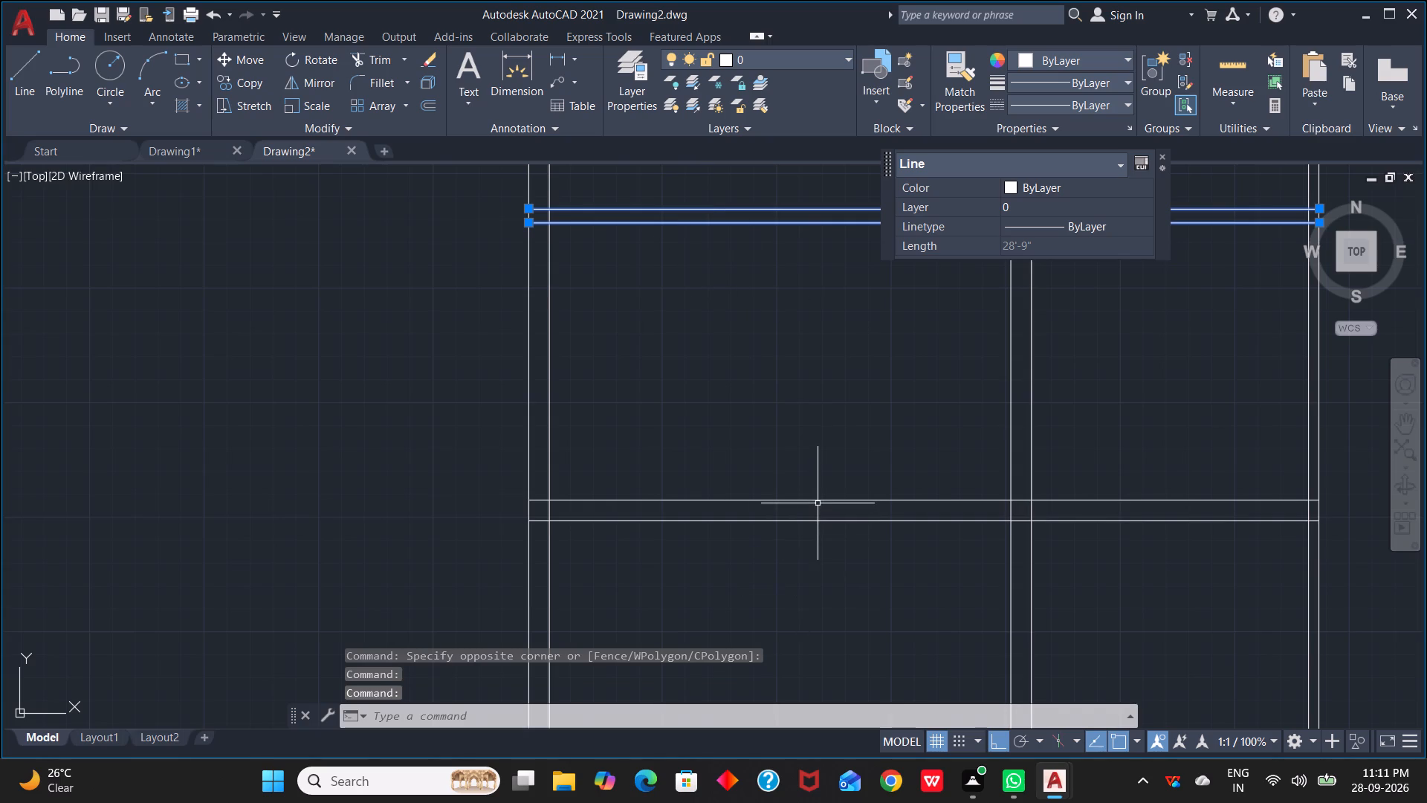
left_click(818, 503)
left_click(812, 523)
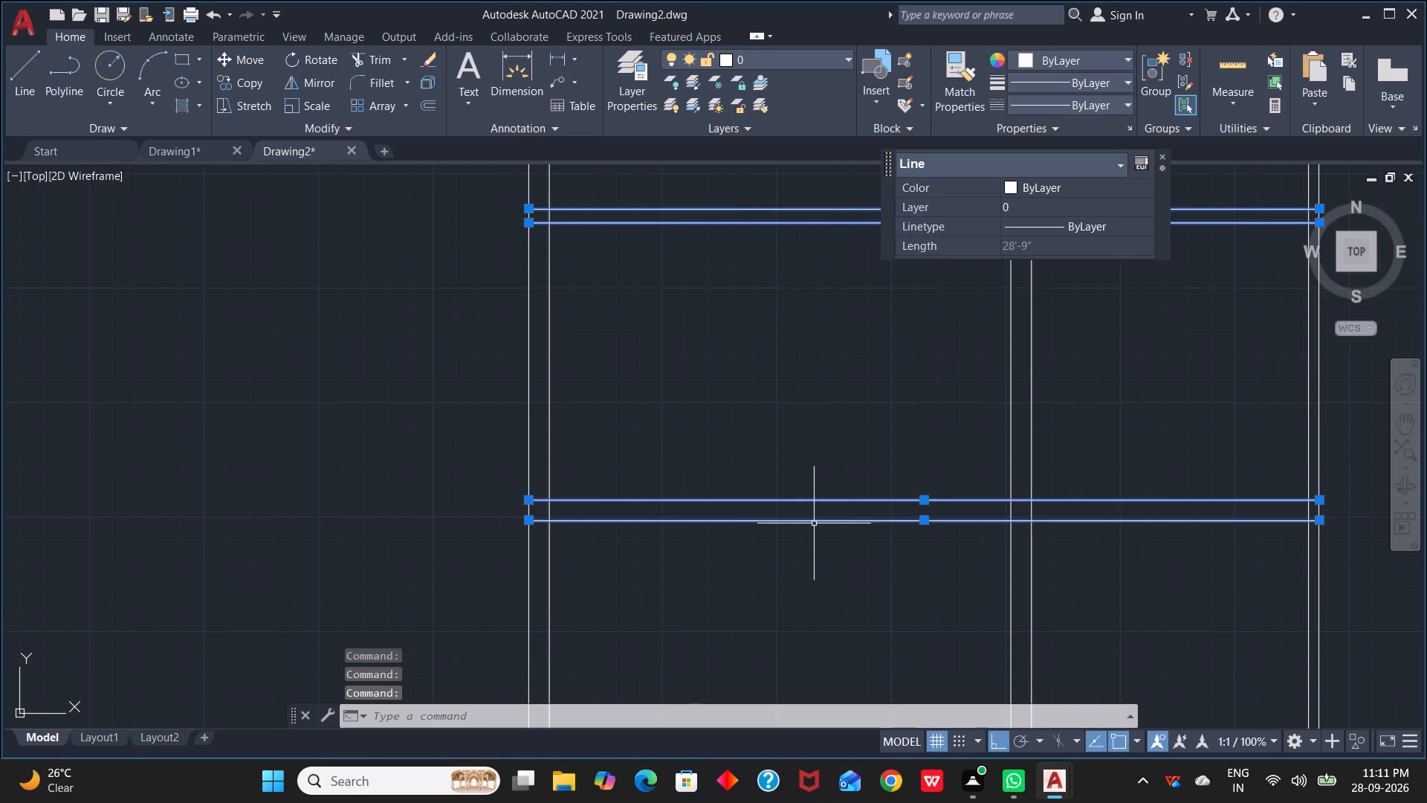
scroll(814, 523, "down", 4)
scroll(810, 575, "up", 2)
left_click_drag(810, 575, 810, 522)
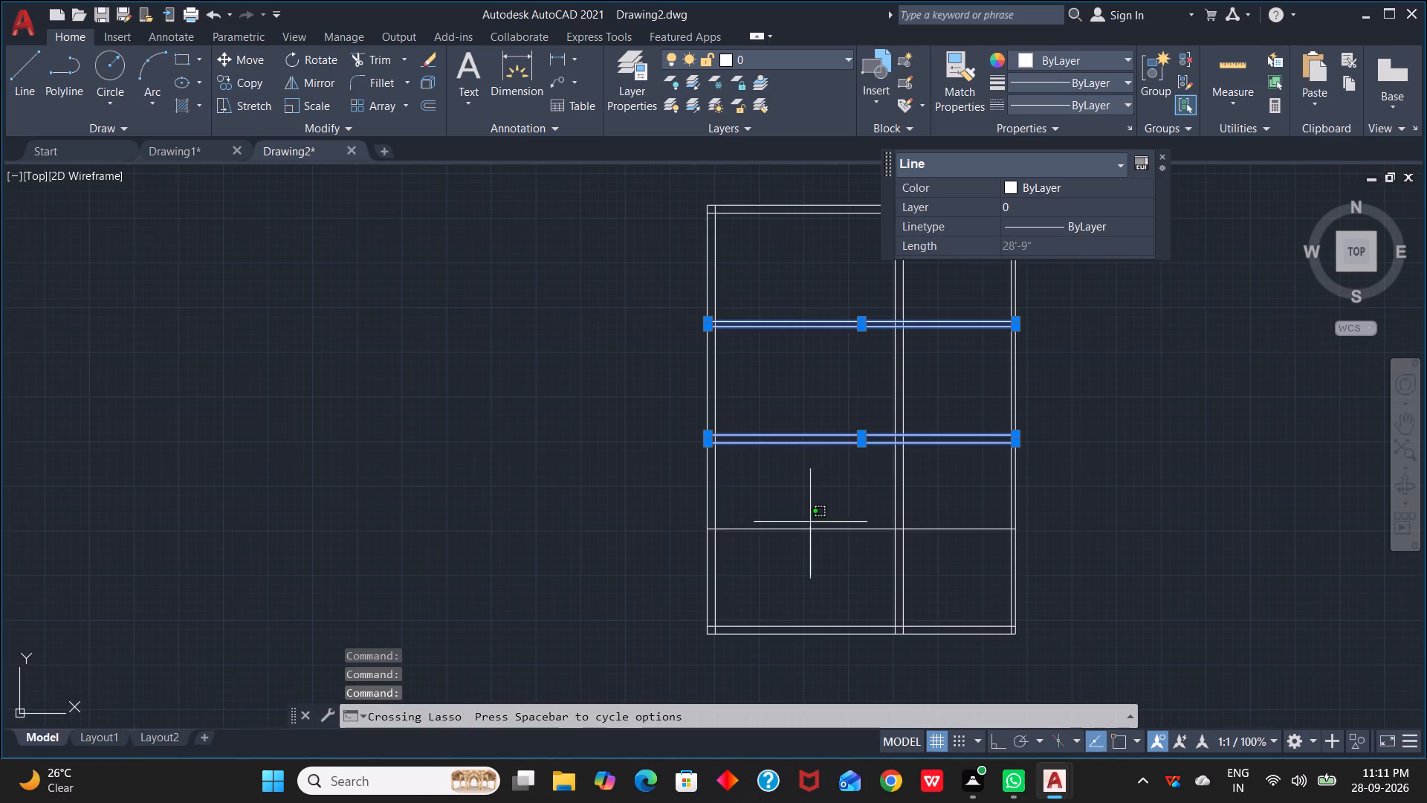
left_click_drag(810, 522, 813, 509)
key("Delete")
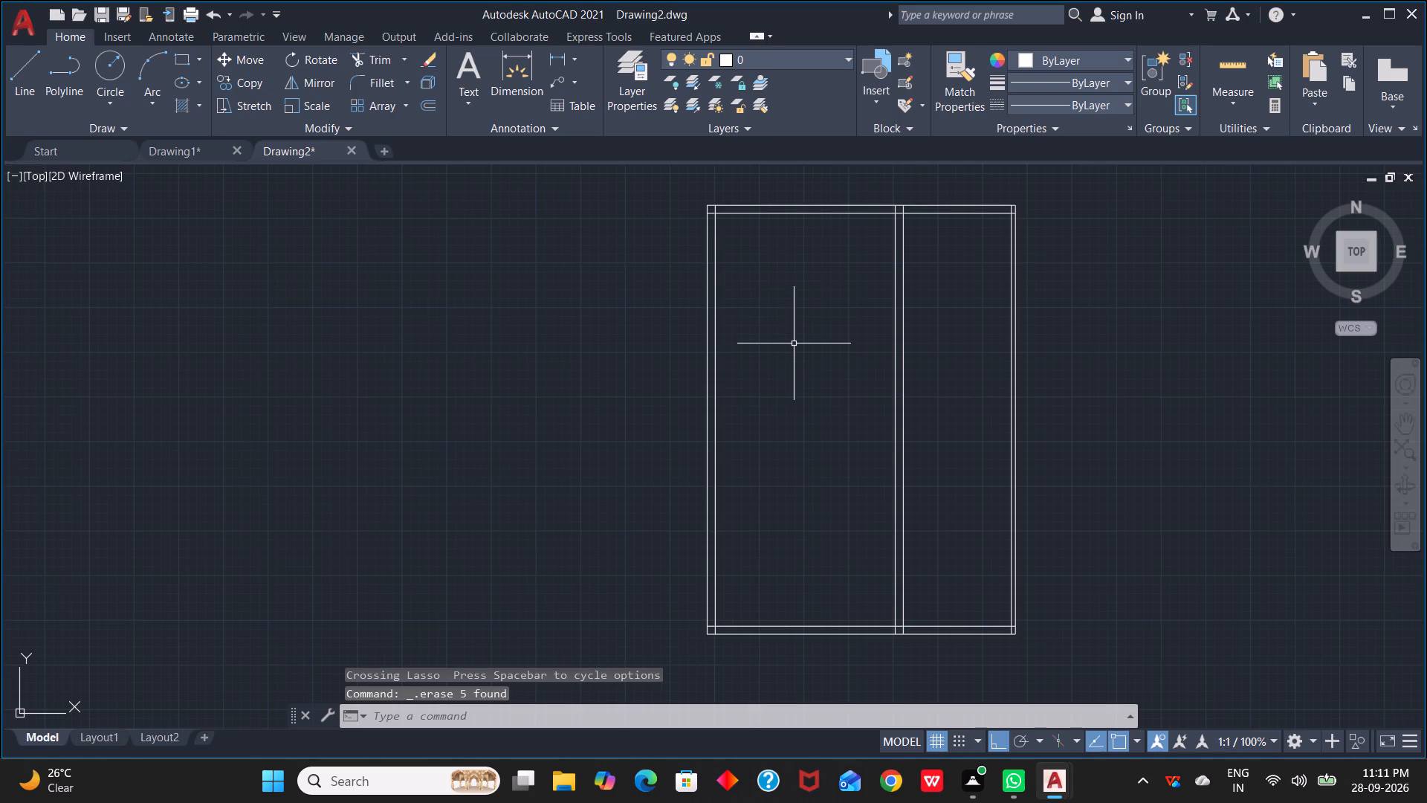
key("Escape")
Create the first horizontal cross wall by offsetting the top wall's inner line 8' down, with its other face 6" below.
type("o")
key("space")
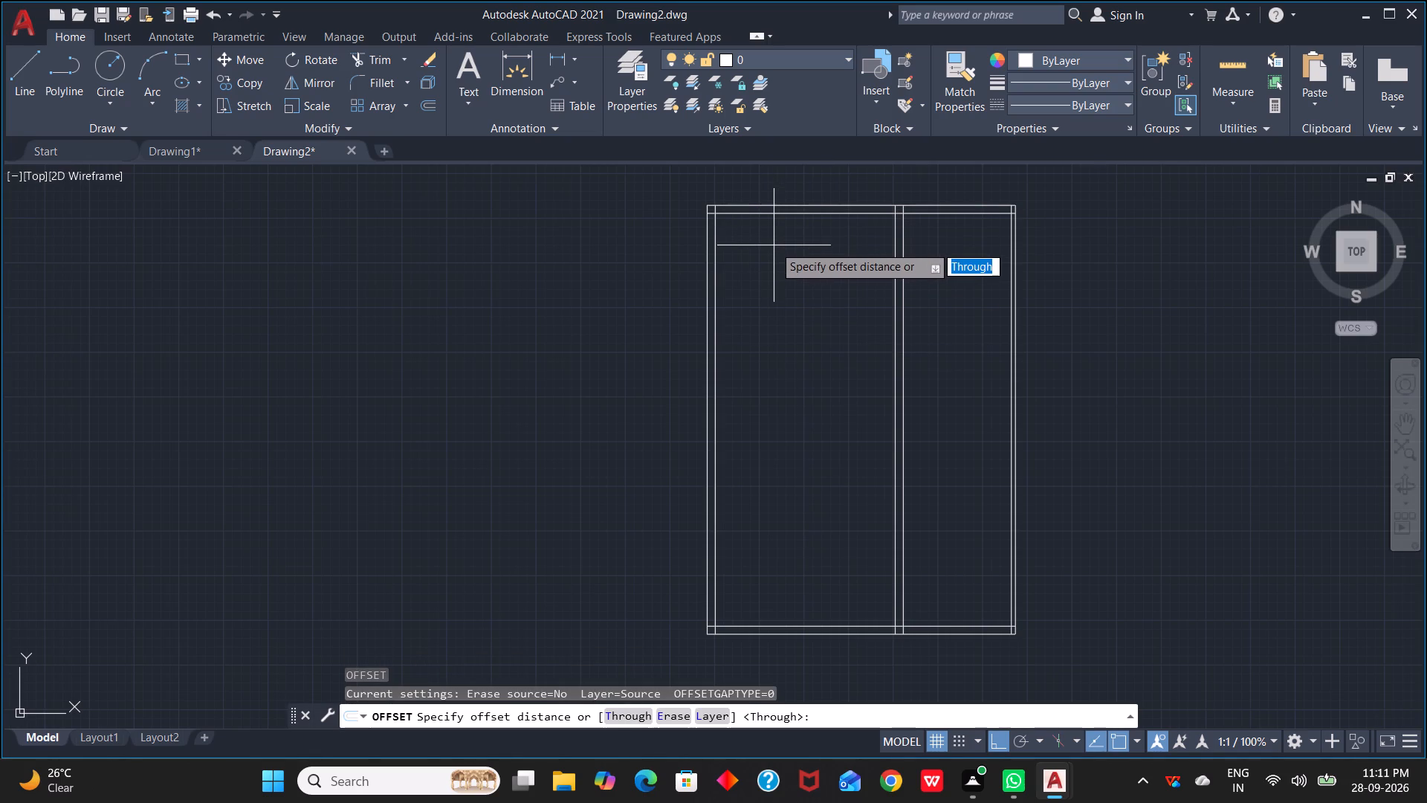
key("9")
key("BackSpace")
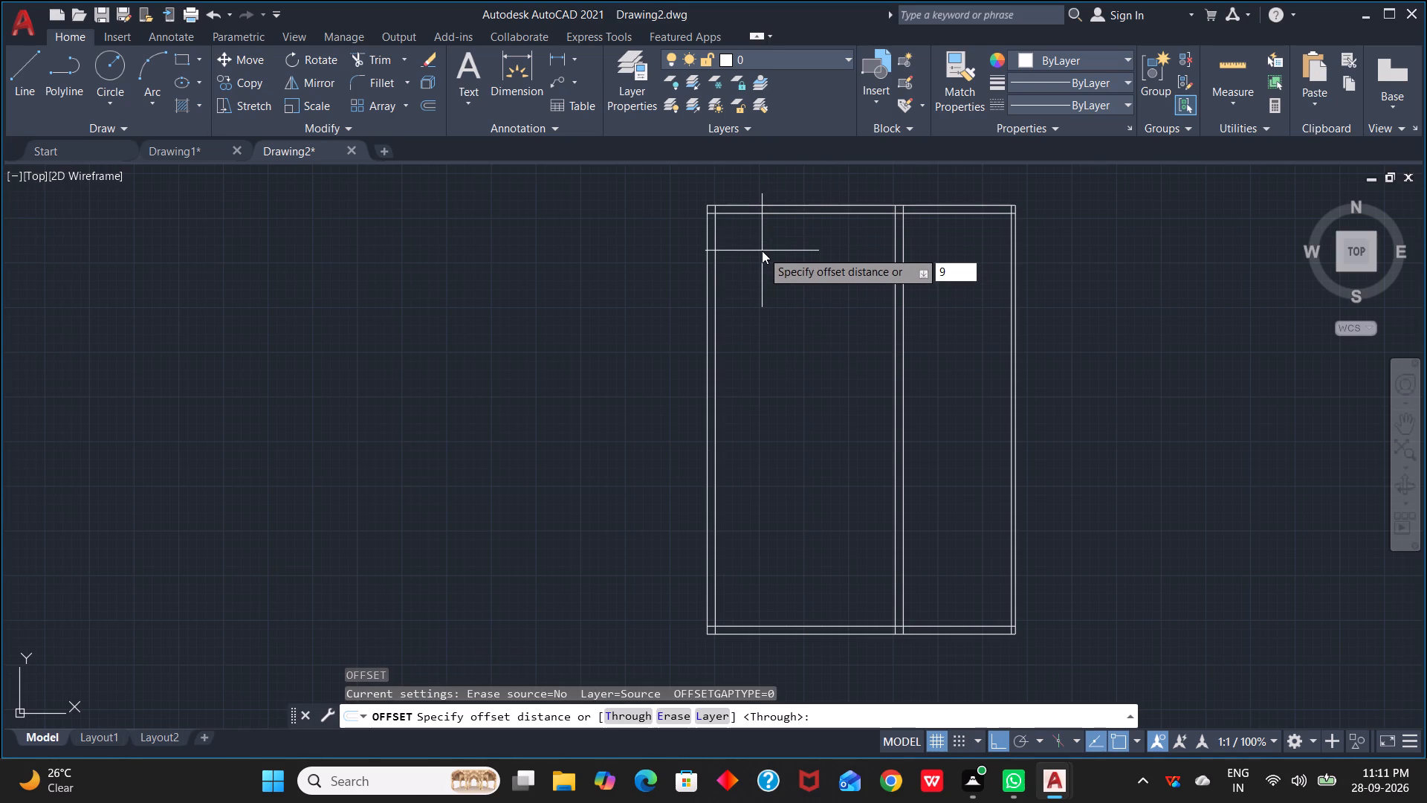
type("8'")
key("Return")
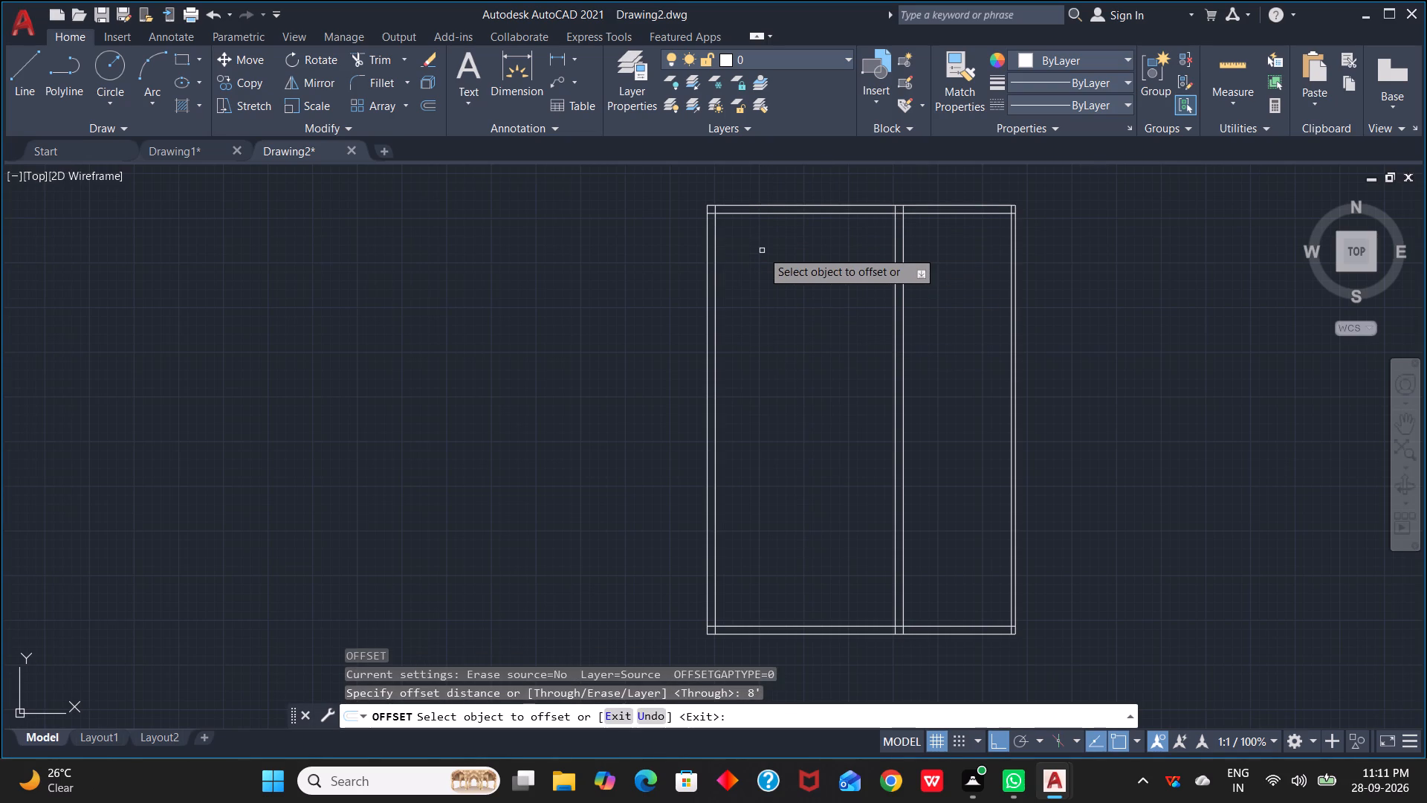
left_click(782, 215)
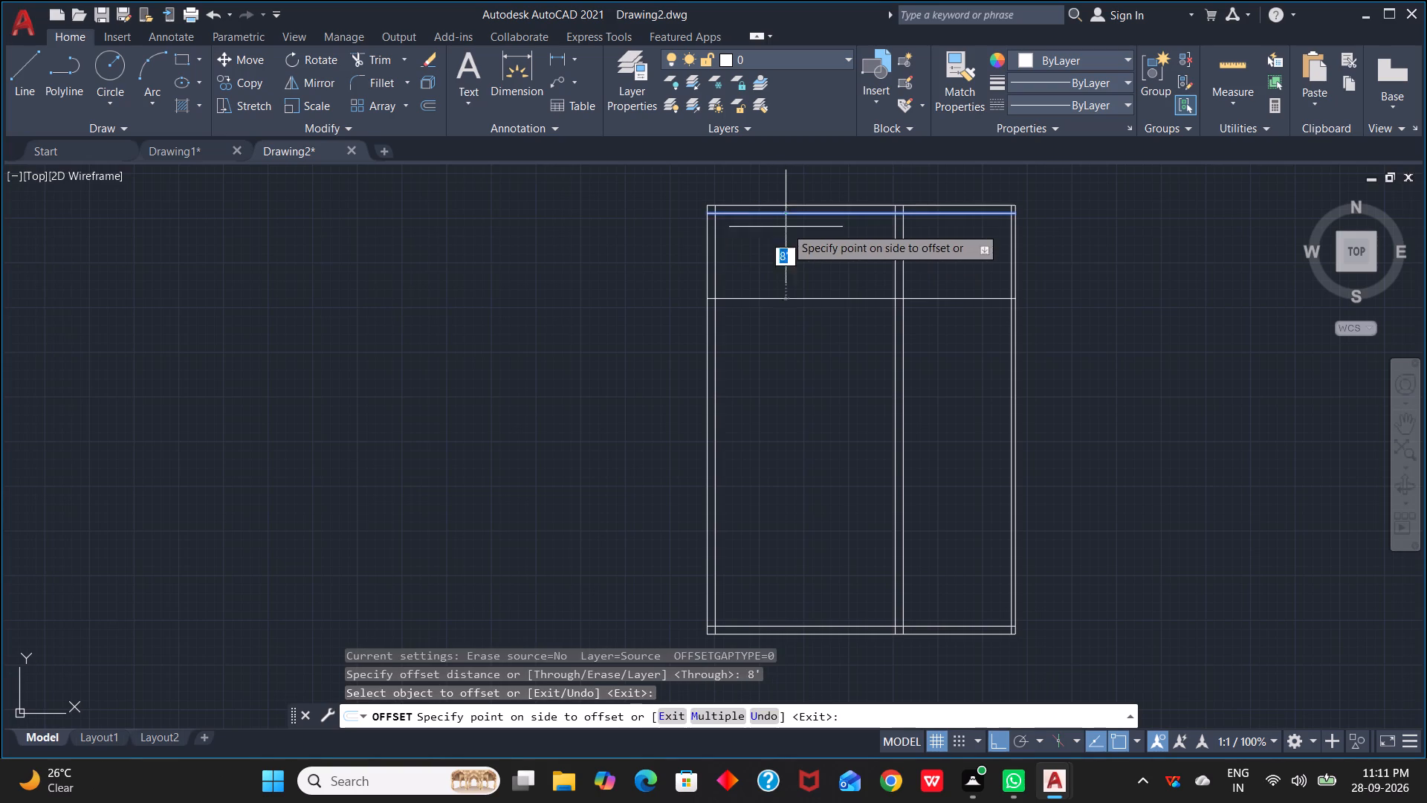
left_click(792, 249)
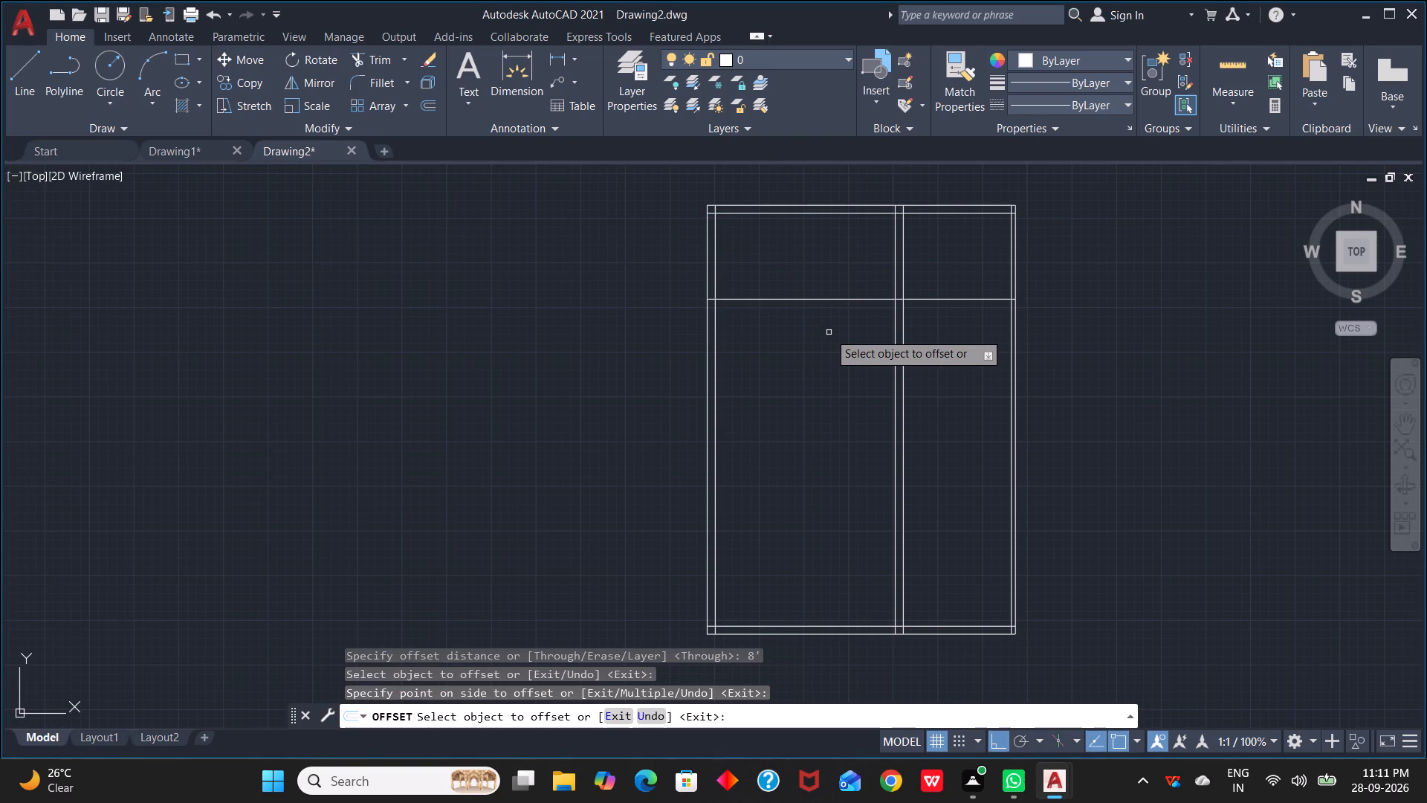
left_click(822, 295)
left_click(821, 299)
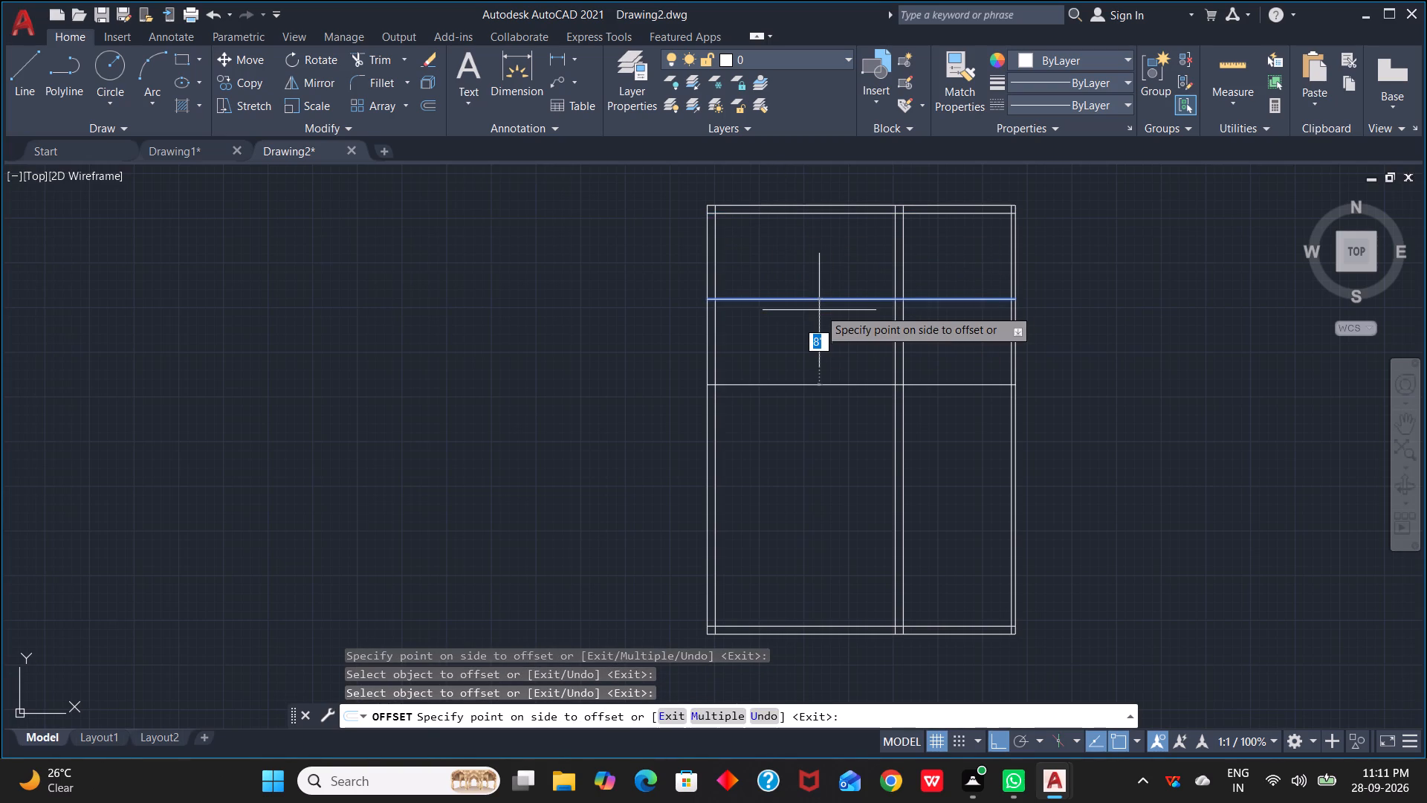
type("6\"")
key("Return")
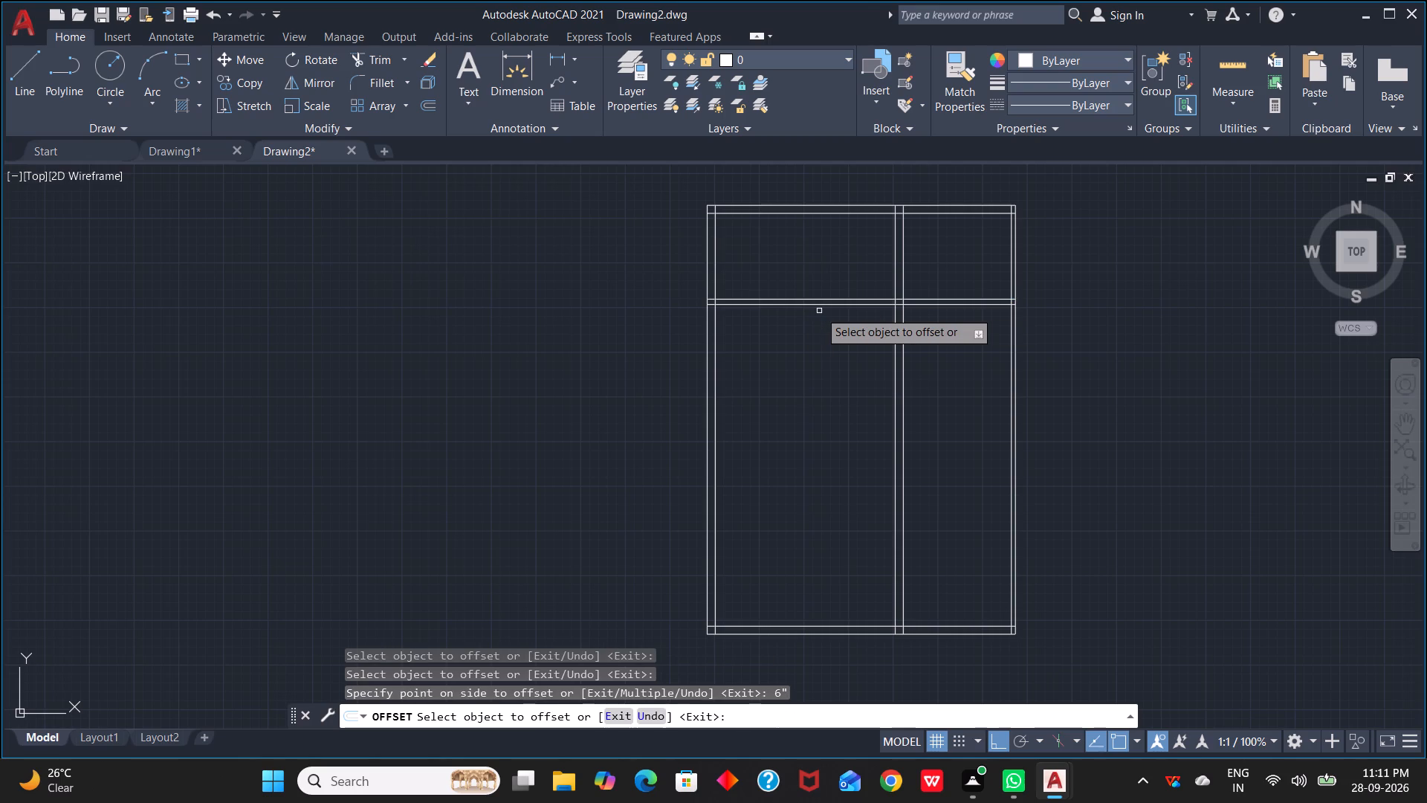
Create a second cross wall by offsetting the first one's lower line 10'1" down, with its other face 9" below.
left_click(835, 305)
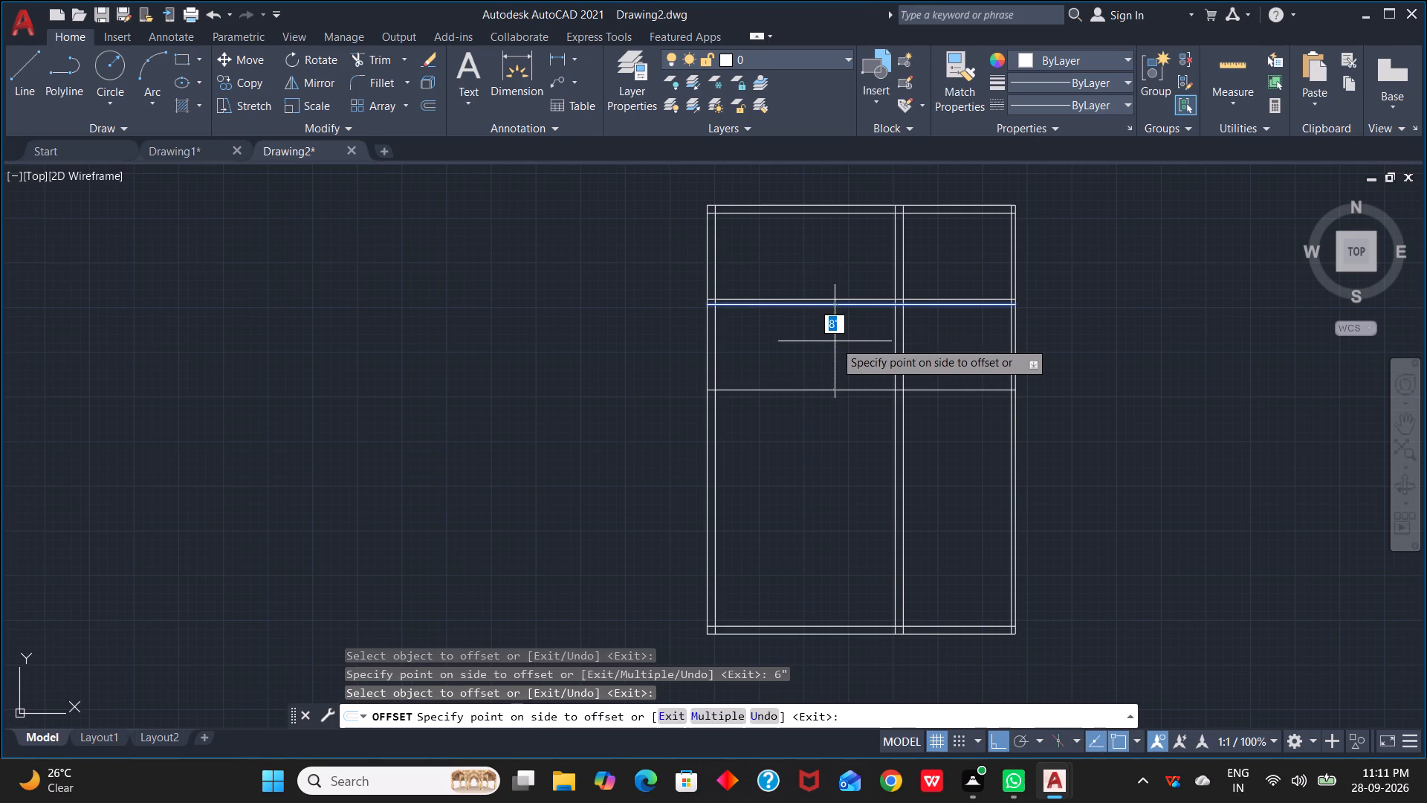
type("10'")
type("1\"")
key("Return")
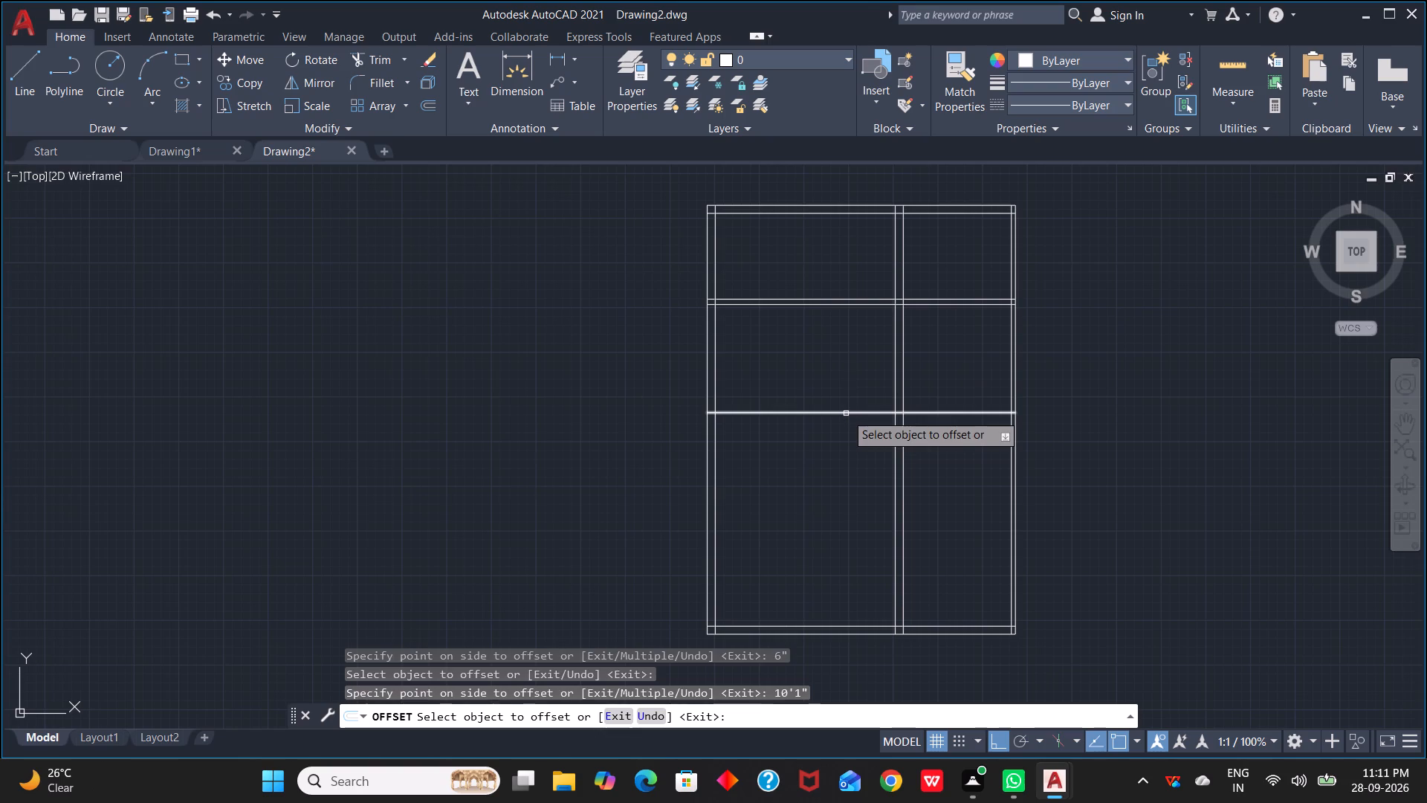
left_click(846, 413)
type("9\"")
key("Return")
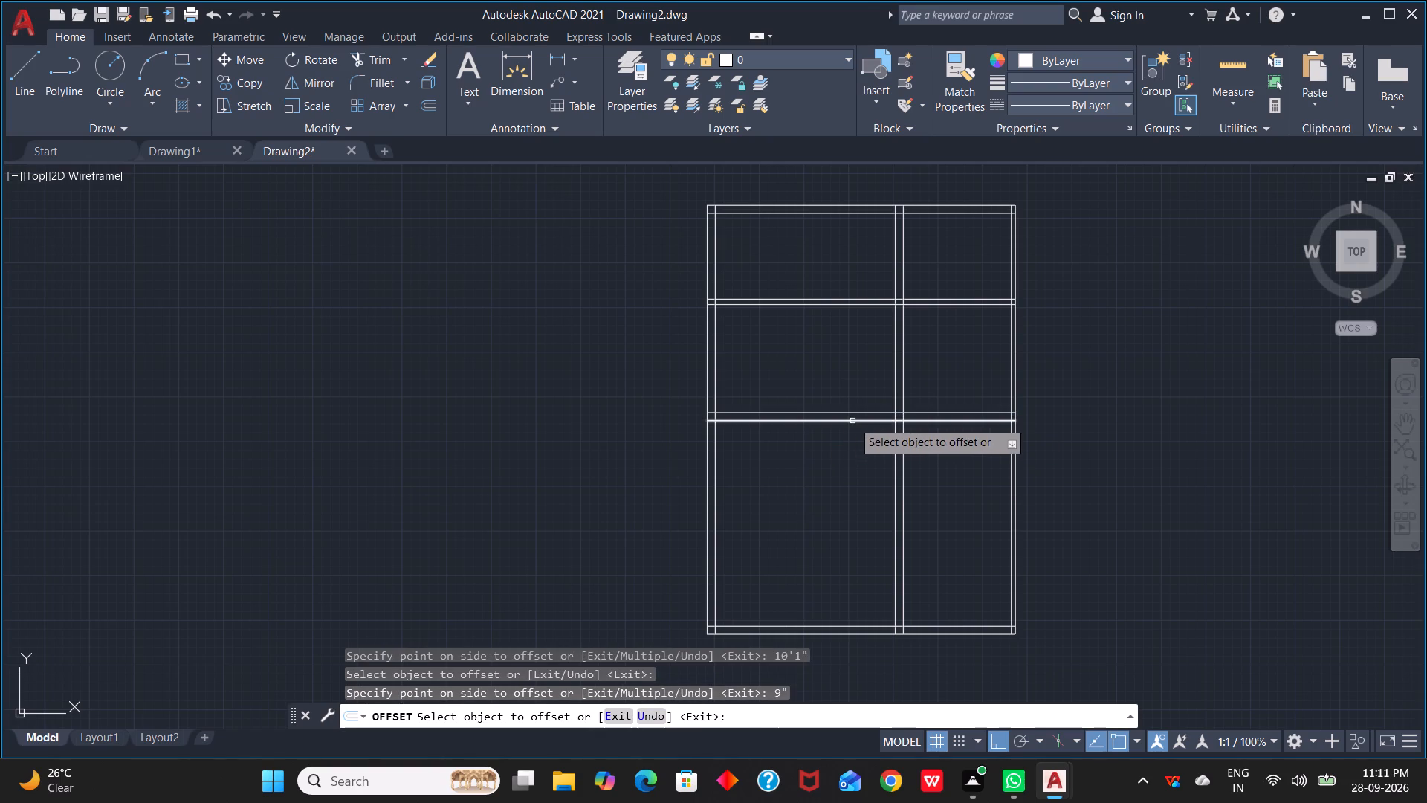
Create a third cross wall by offsetting the second one's lower line 8' down, with its other face 6" below.
left_click(852, 422)
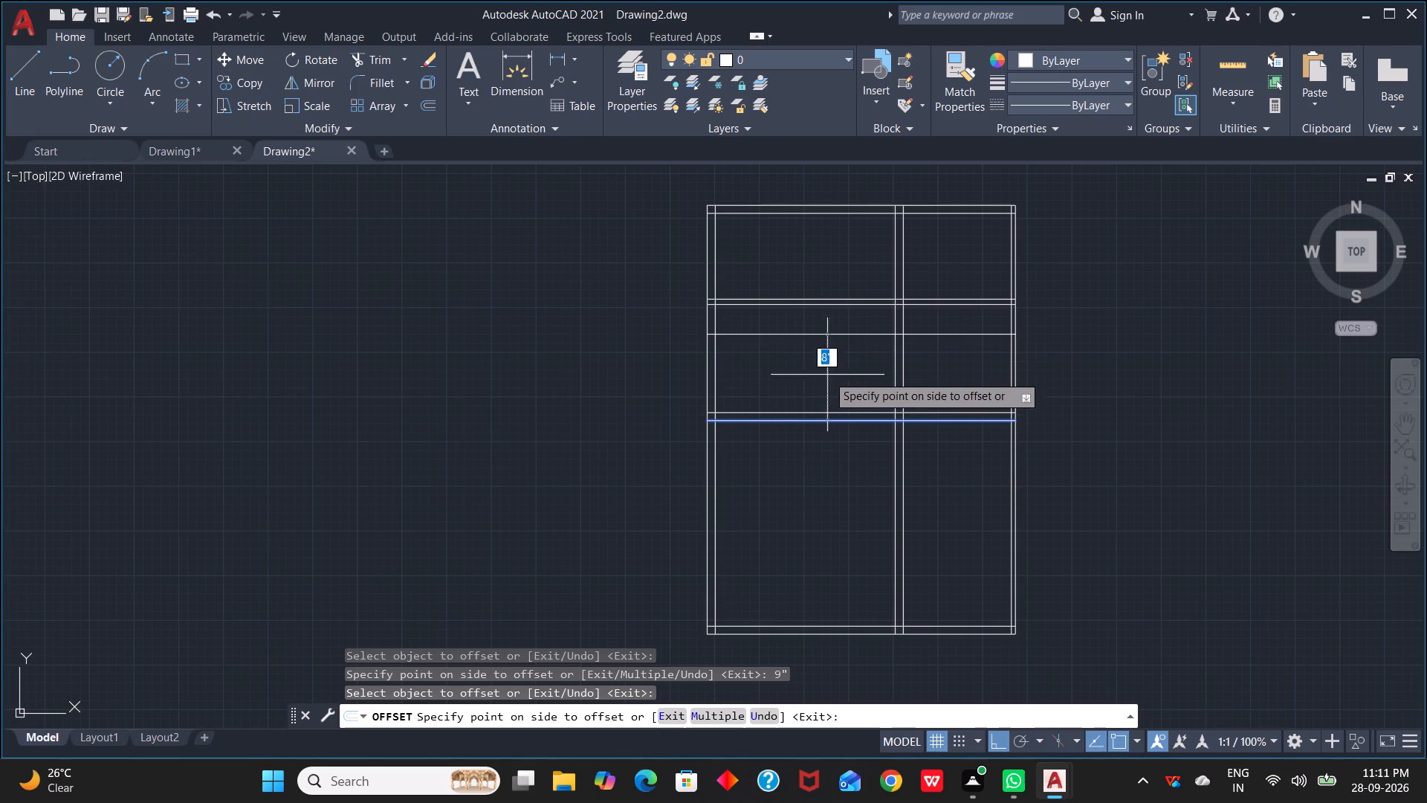
left_click(825, 497)
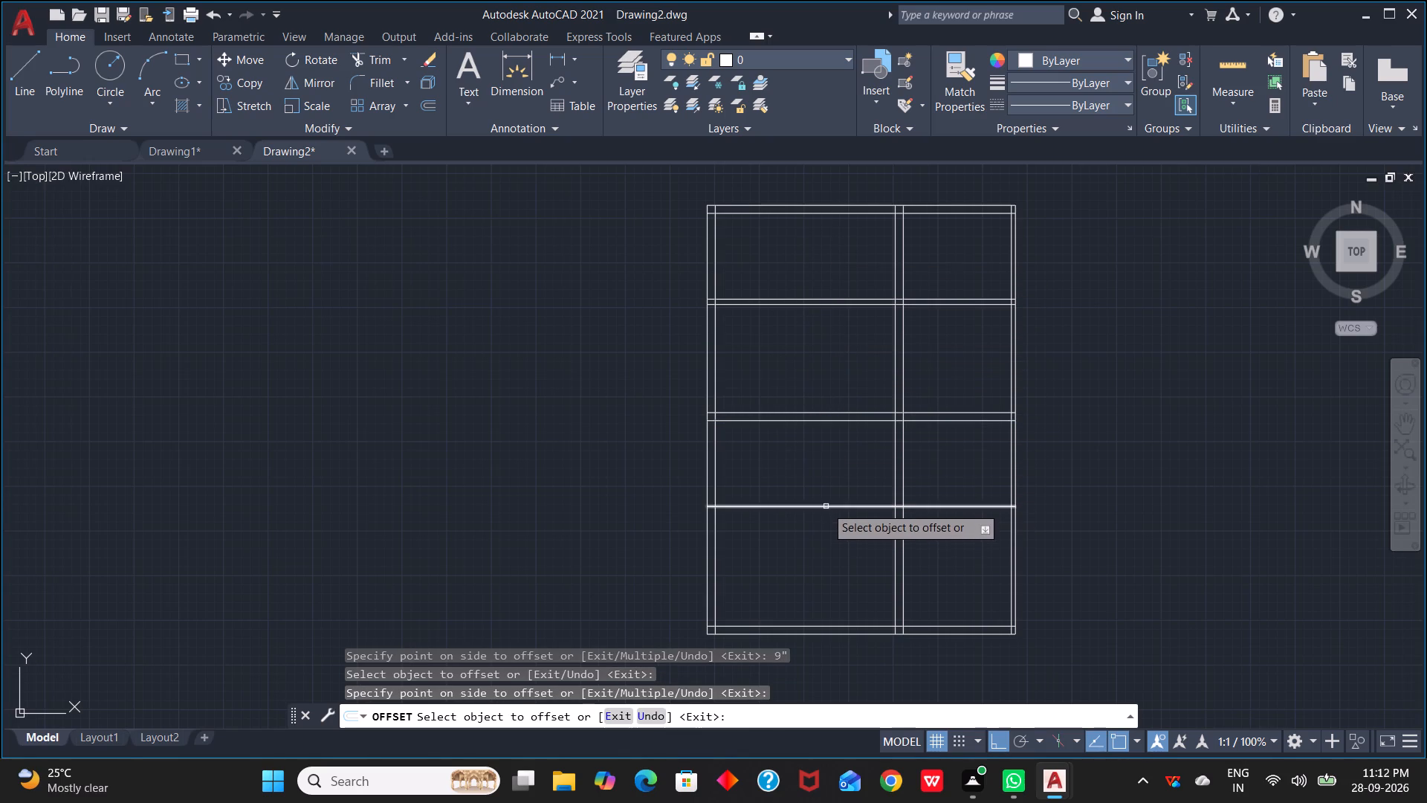
left_click(826, 506)
type("6\"")
key("Return")
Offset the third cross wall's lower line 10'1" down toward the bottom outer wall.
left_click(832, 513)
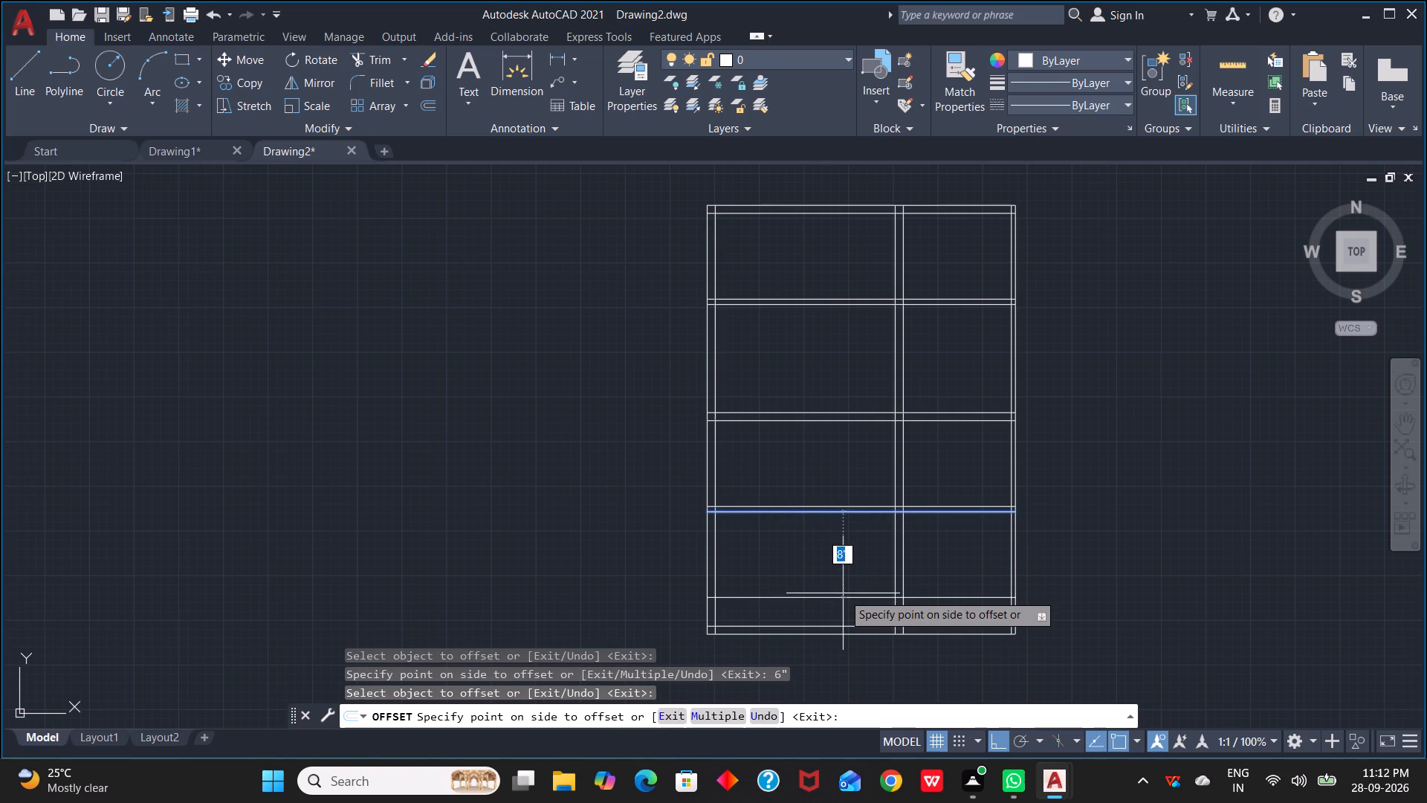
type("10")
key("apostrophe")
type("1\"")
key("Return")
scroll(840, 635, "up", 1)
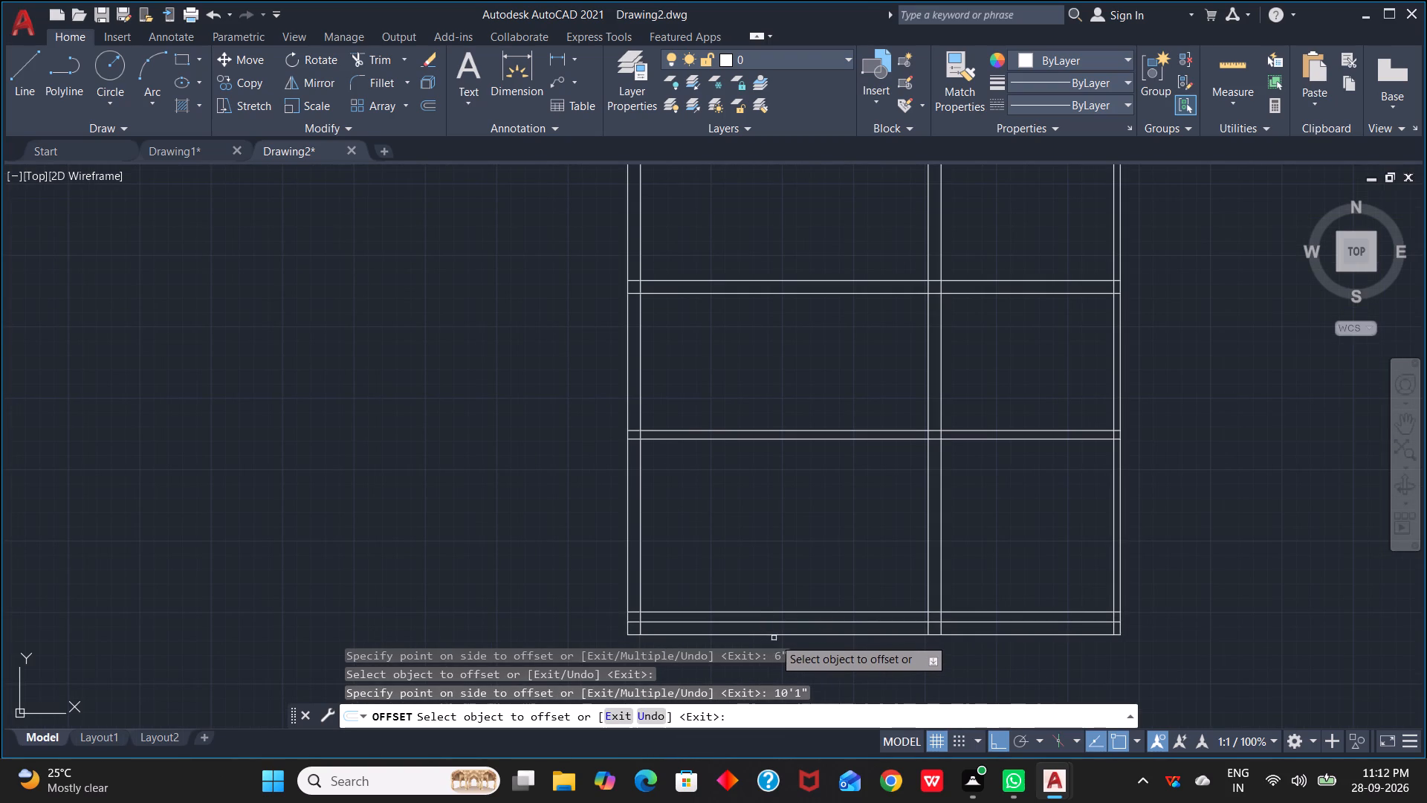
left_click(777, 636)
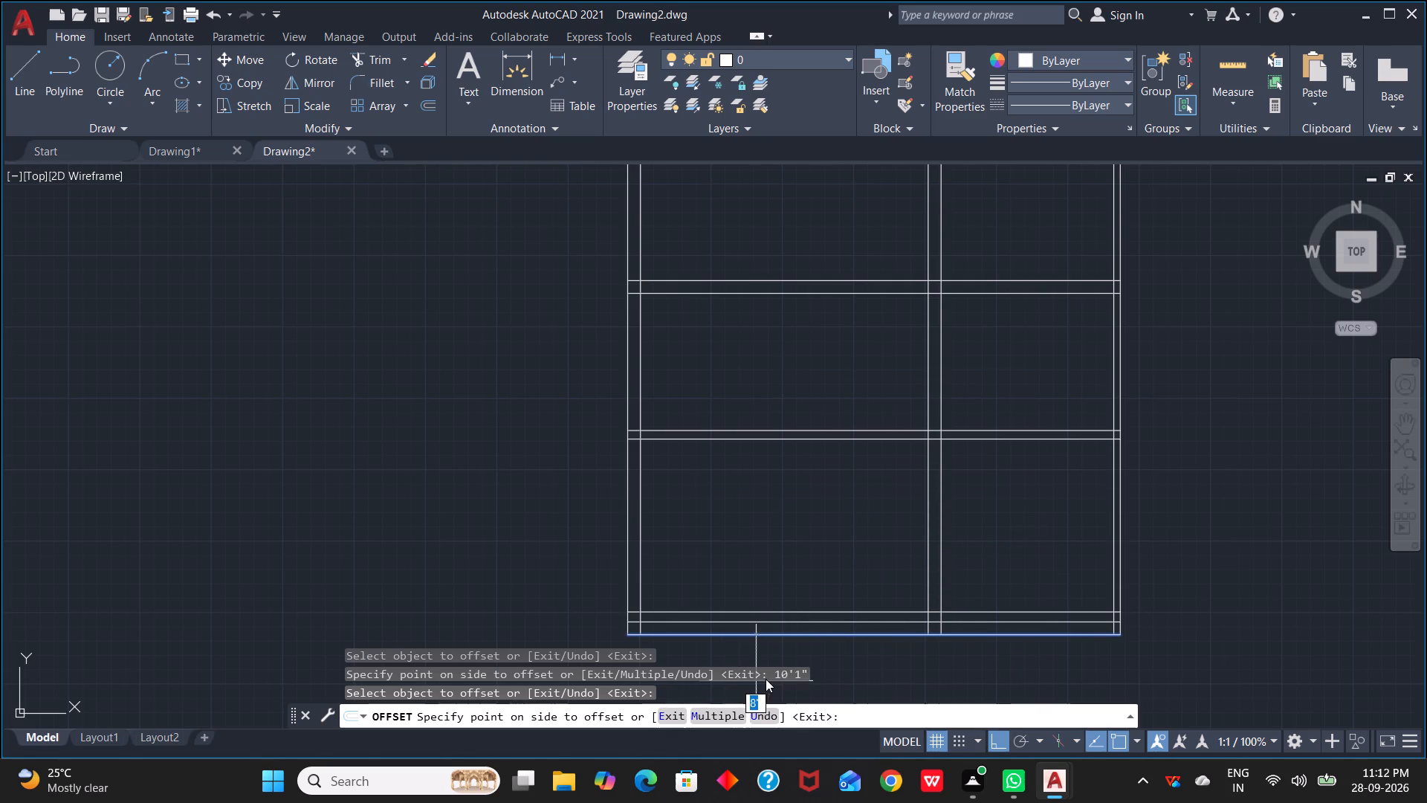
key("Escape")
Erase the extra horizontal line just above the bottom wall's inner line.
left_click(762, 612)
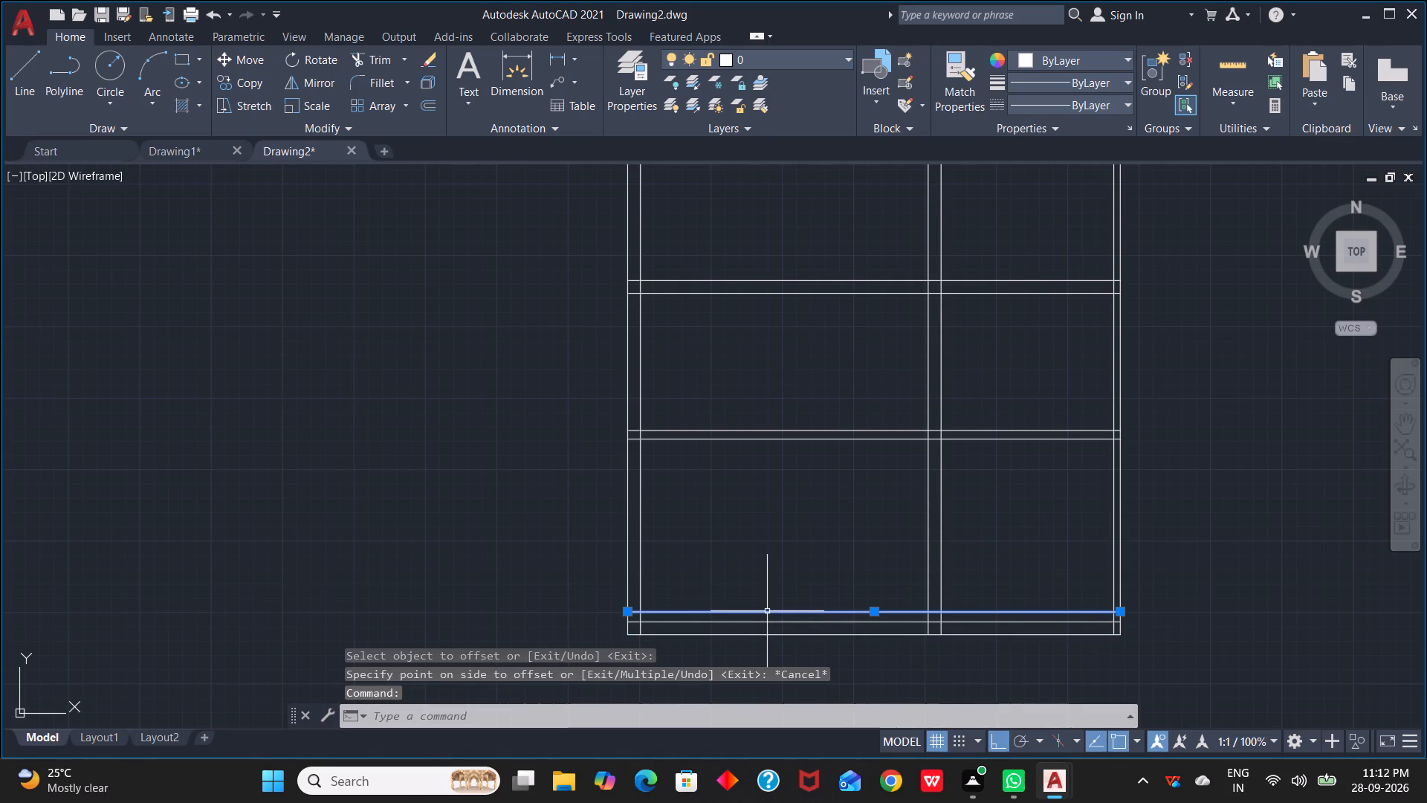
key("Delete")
Erase both lines of the second and third cross walls, keeping the first cross wall near the top.
scroll(797, 469, "up", 2)
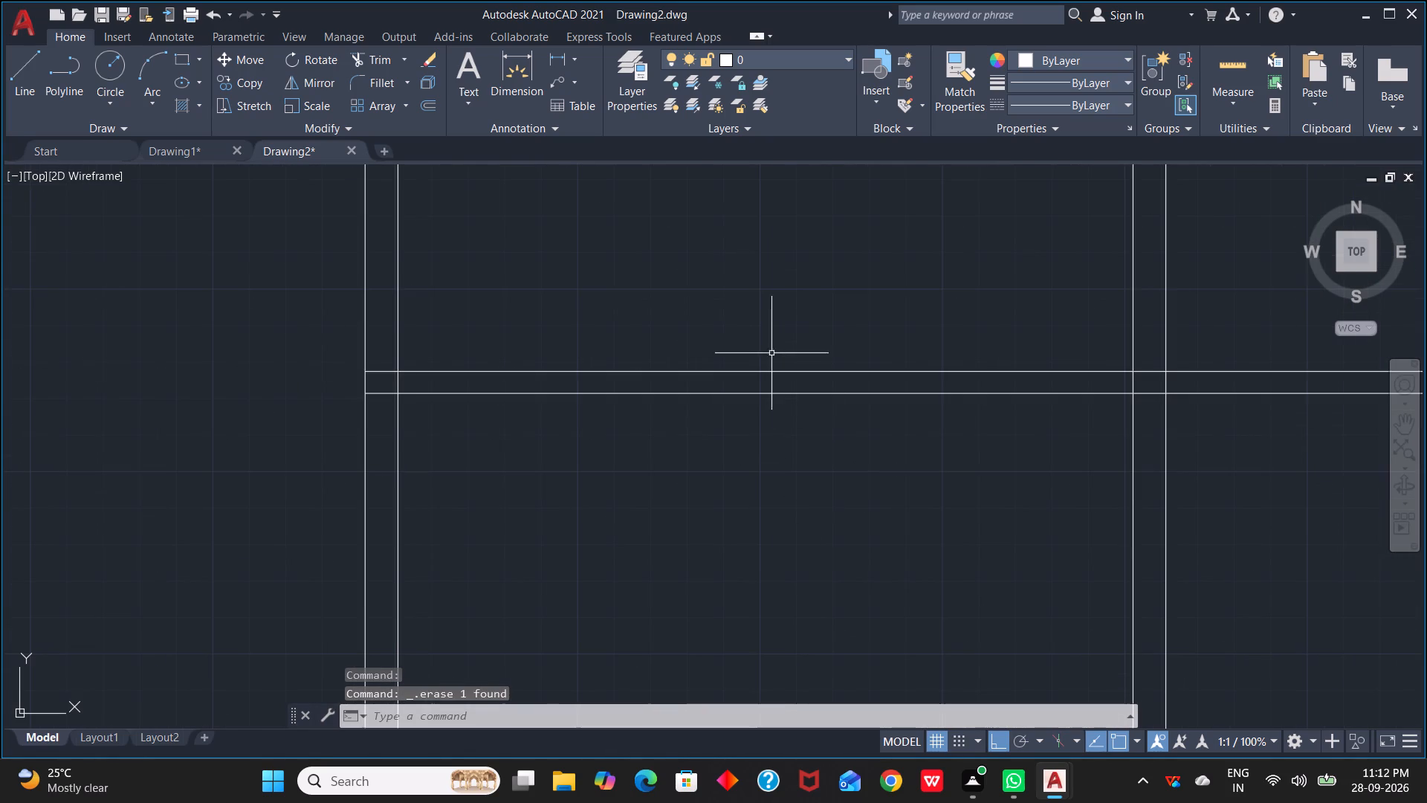
left_click(783, 373)
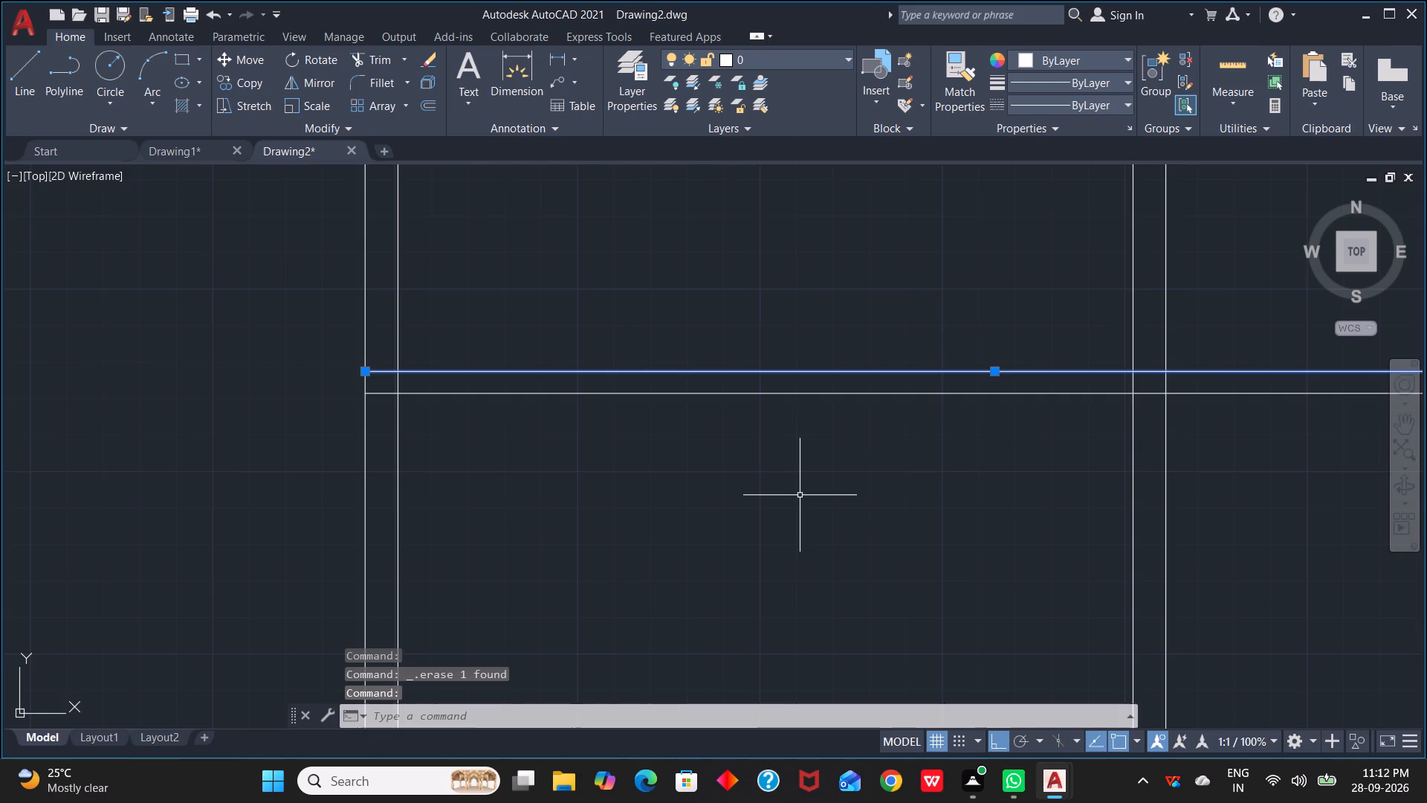
scroll(803, 486, "down", 3)
middle_click_drag(824, 294, 818, 359)
scroll(811, 404, "up", 2)
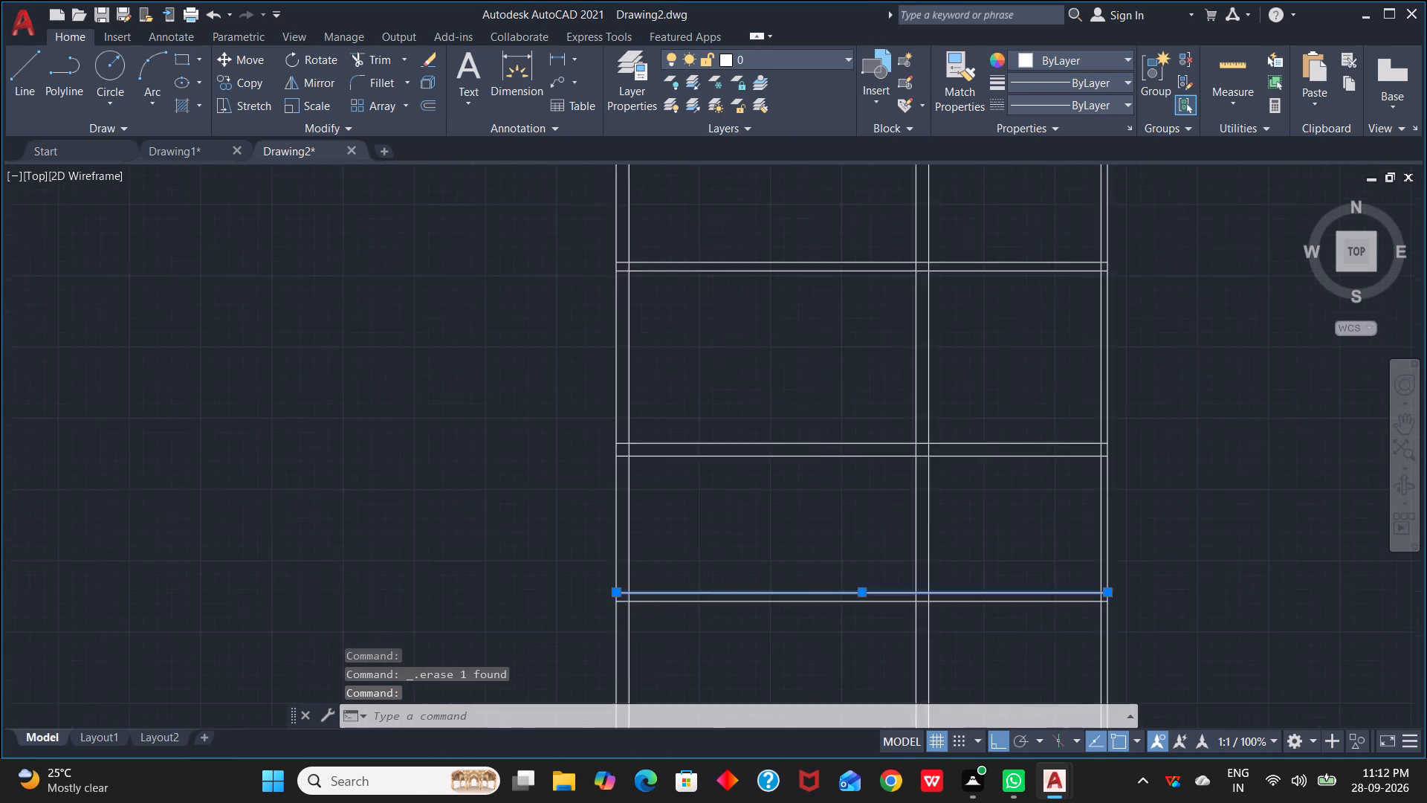
scroll(811, 404, "down", 1)
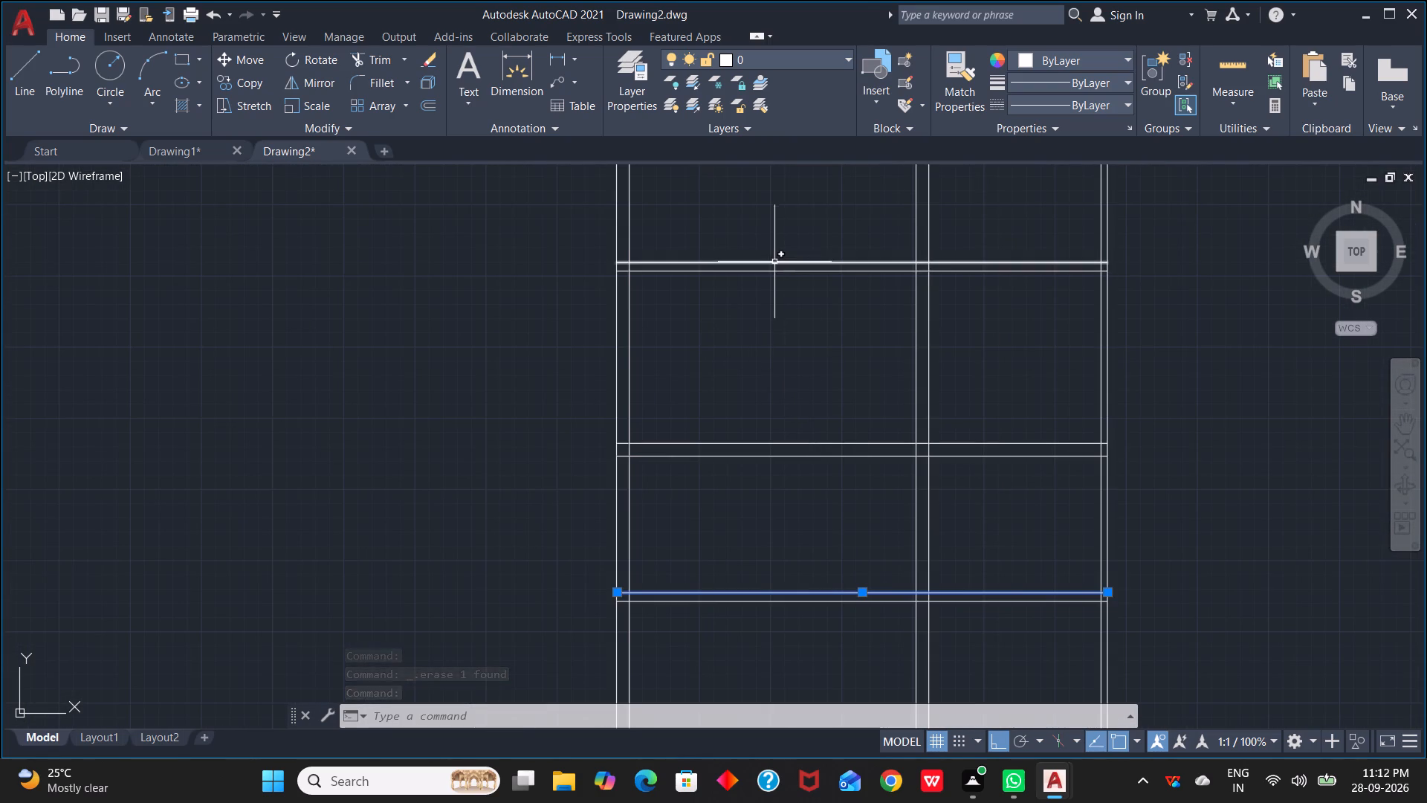
left_click_drag(776, 405, 812, 667)
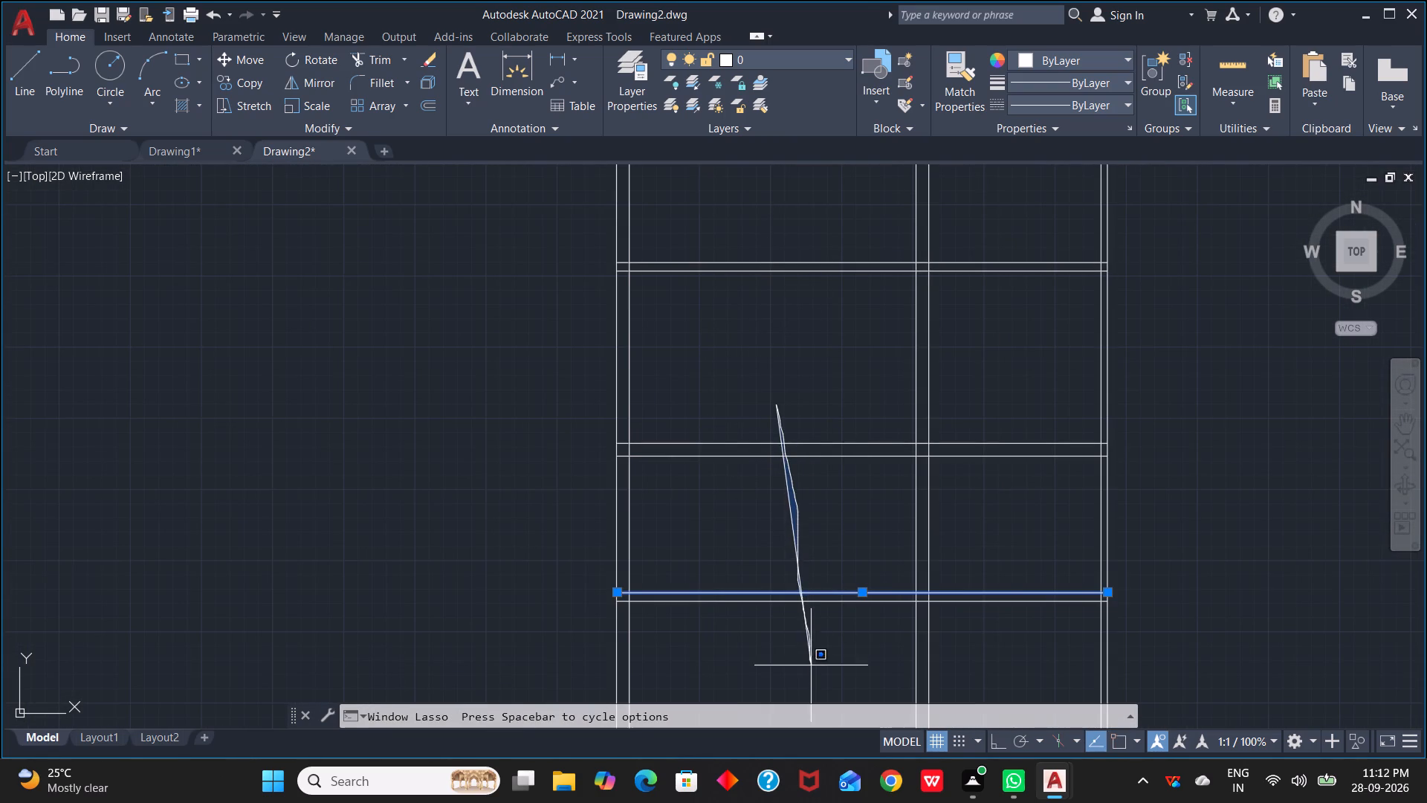
left_click_drag(812, 667, 812, 668)
left_click_drag(812, 668, 805, 367)
scroll(812, 474, "down", 3)
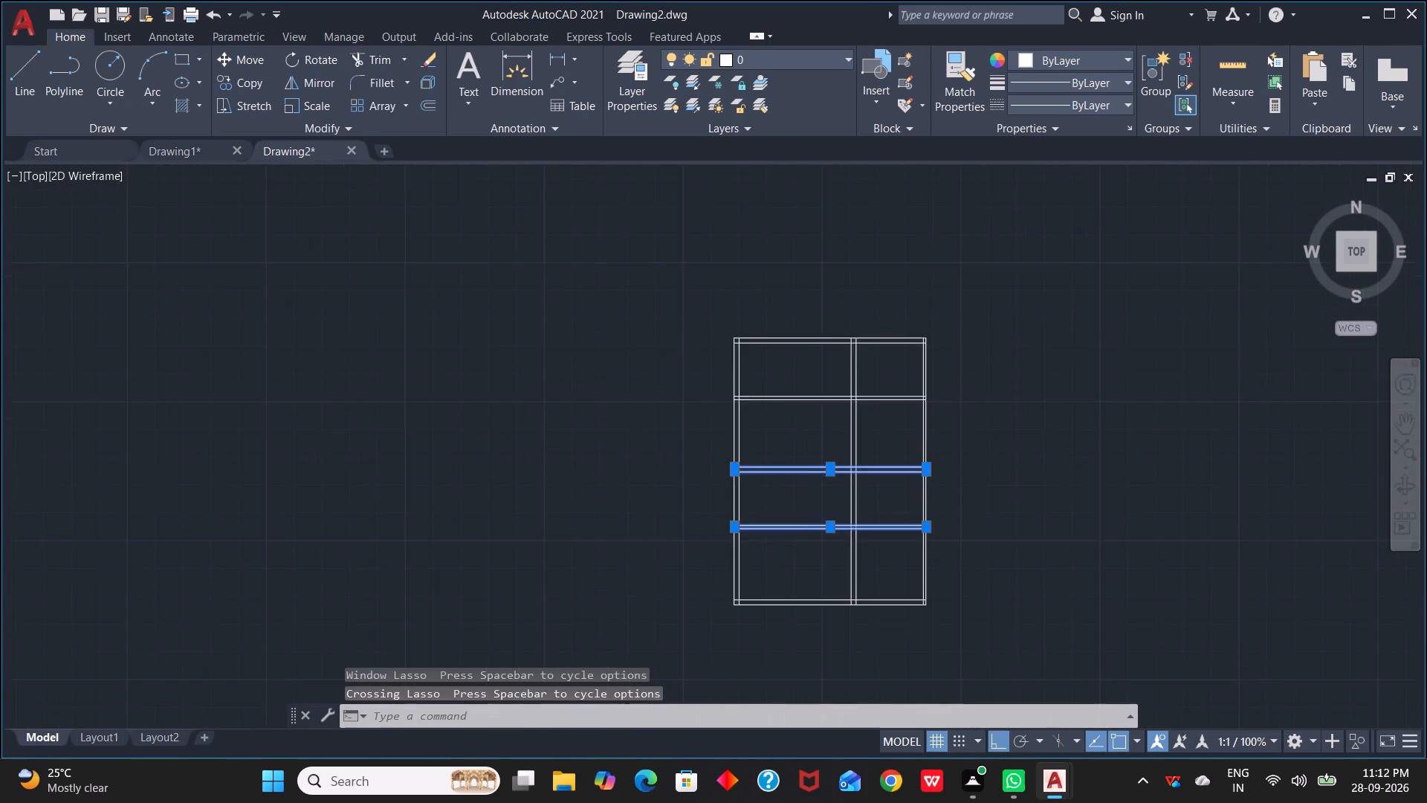
key("Delete")
Replace the first cross wall's lower line with one offset 9" below its upper line.
scroll(798, 463, "up", 2)
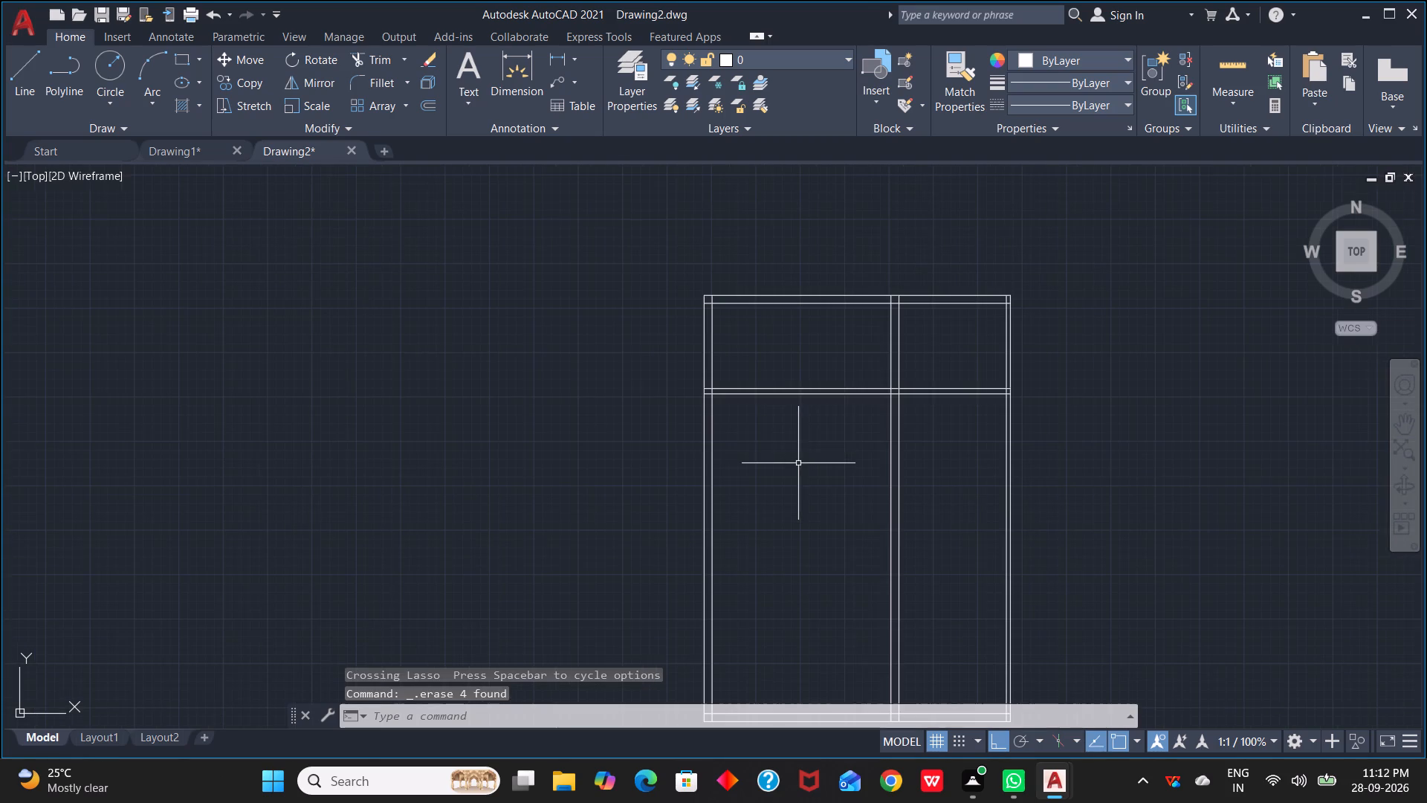
scroll(805, 396, "up", 1)
left_click(810, 393)
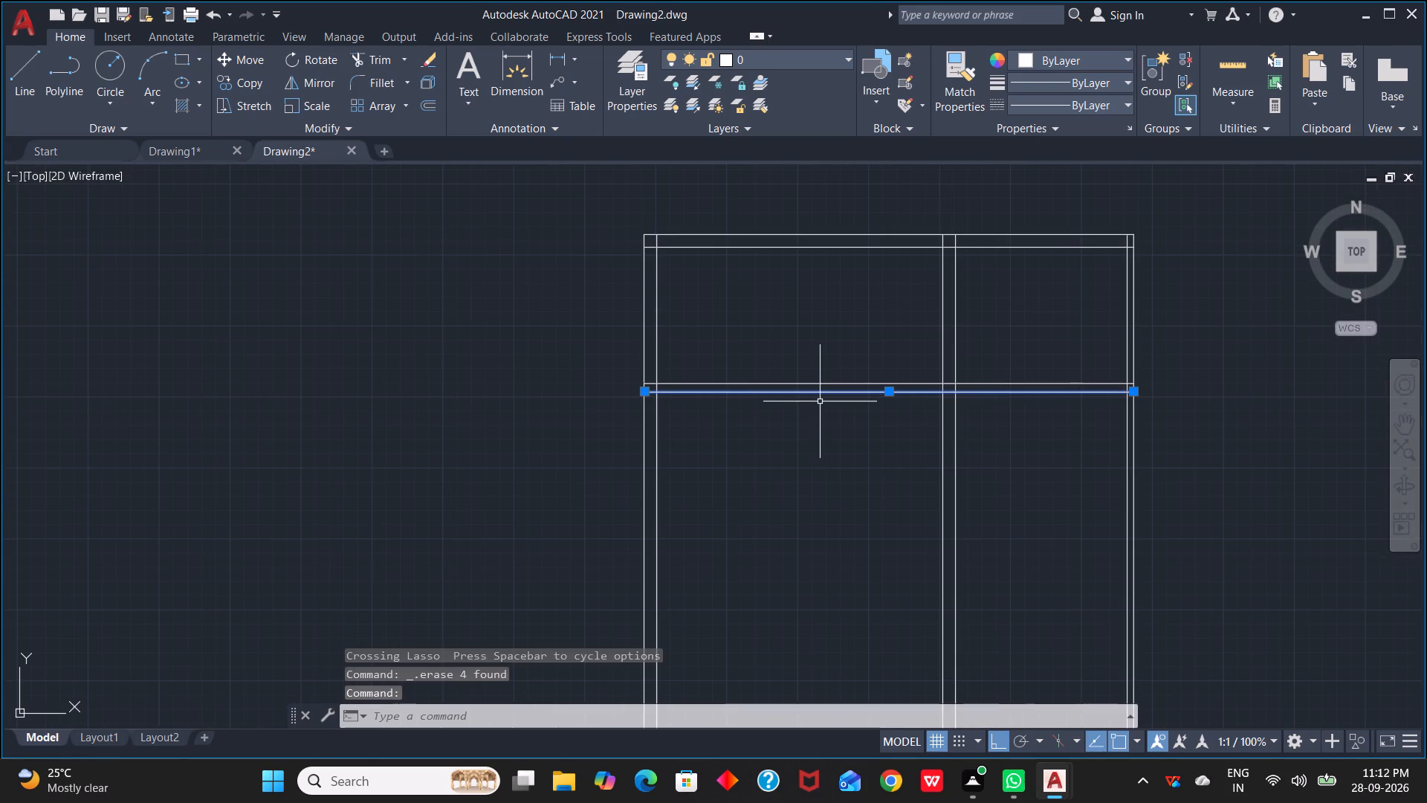
key("Delete")
type("o")
key("space")
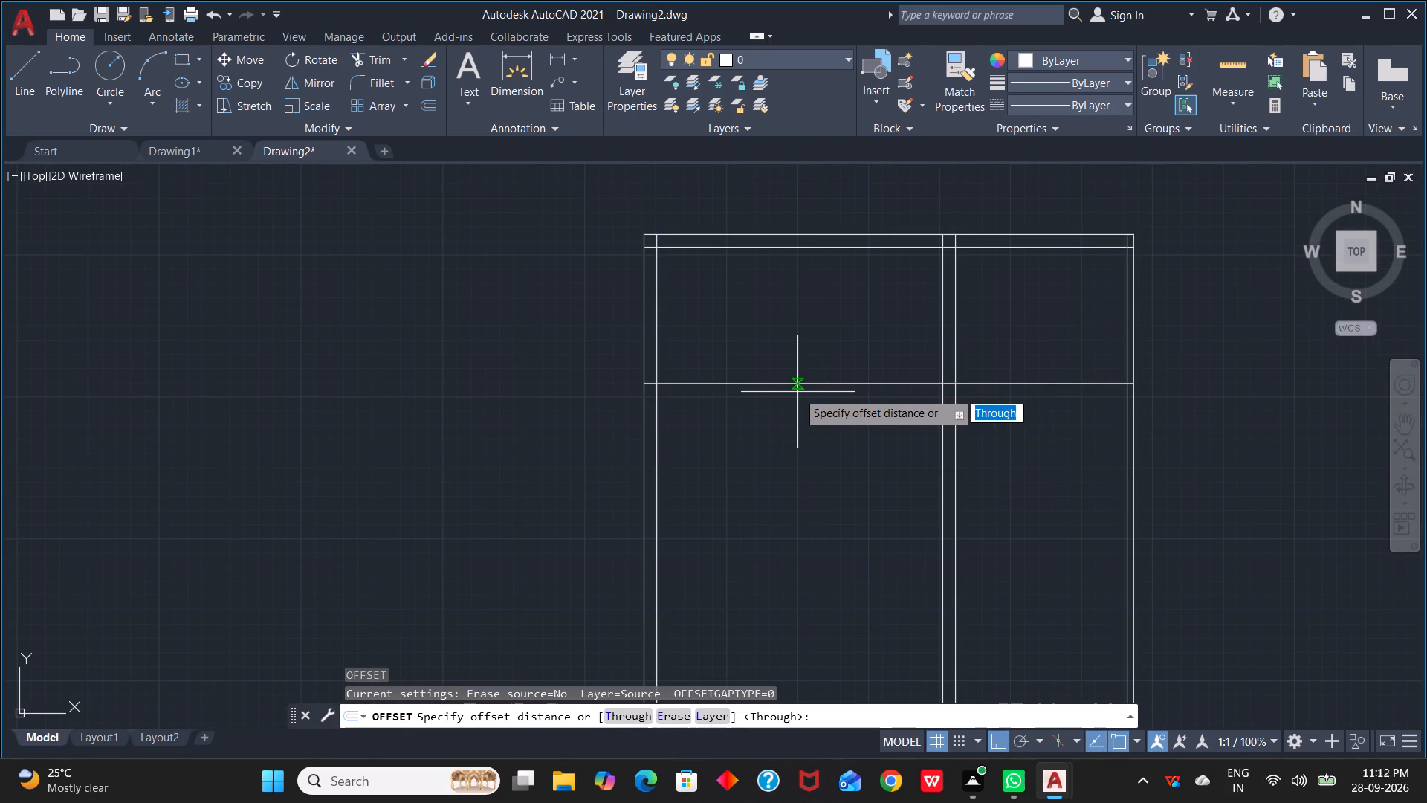
key("9")
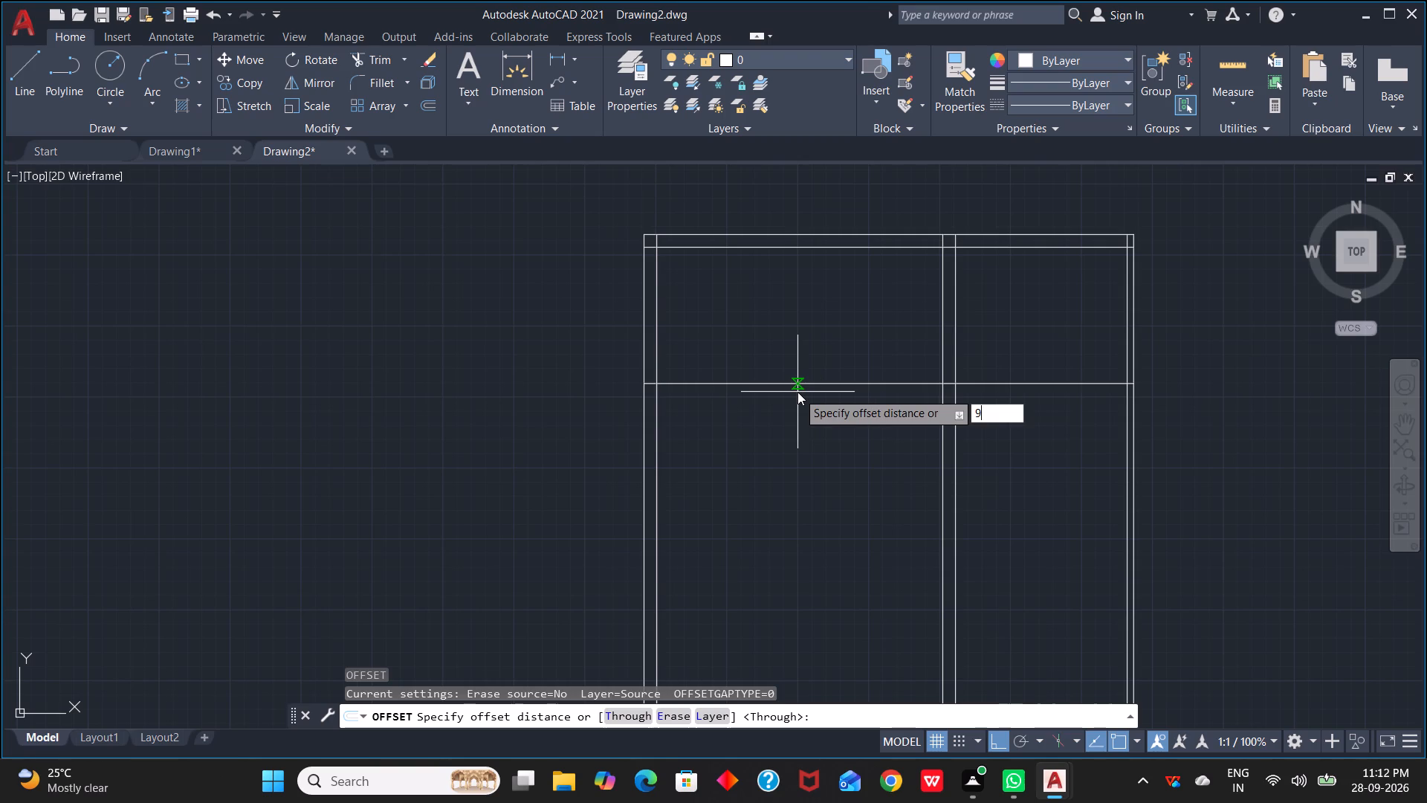
key("shift+quotedbl")
key("Return")
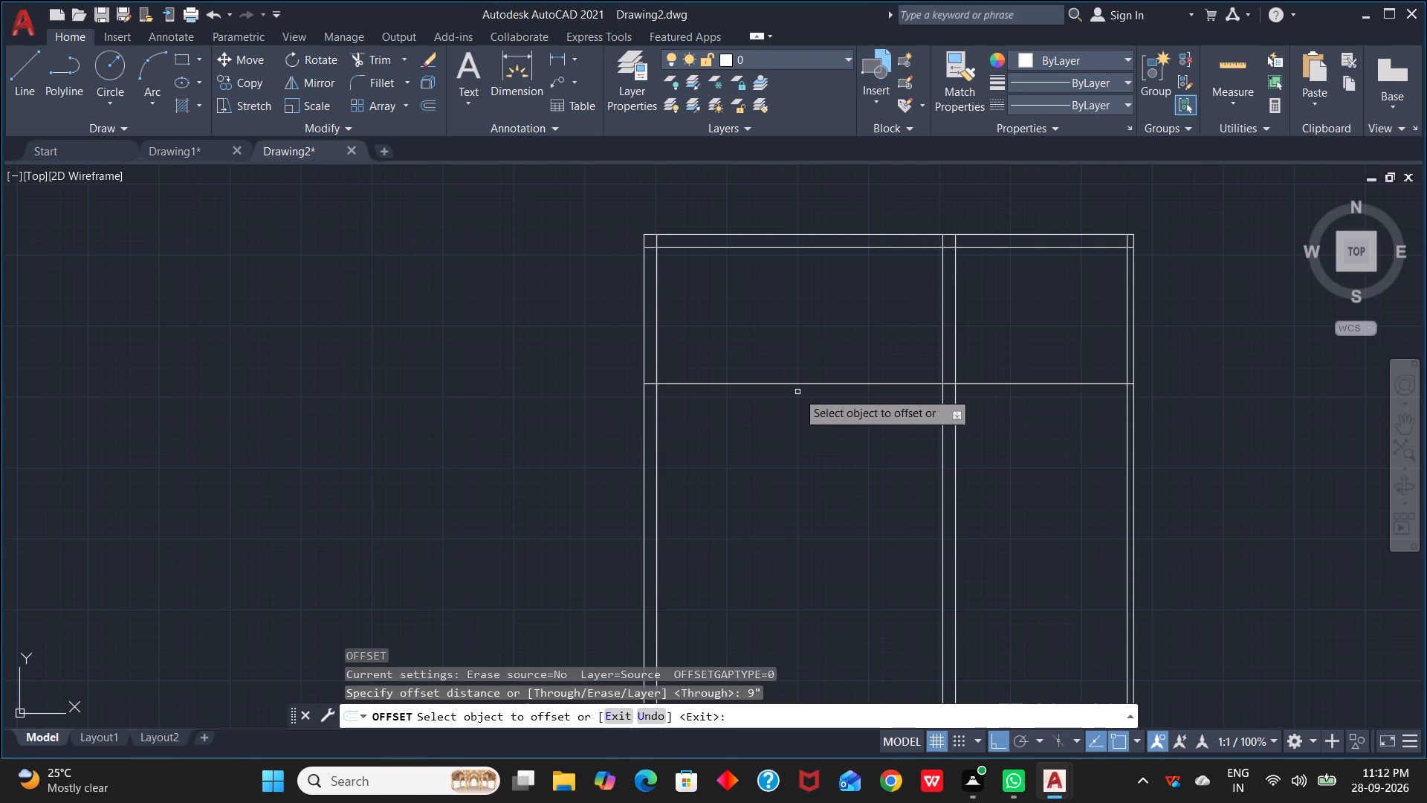
left_click(812, 384)
left_click(820, 408)
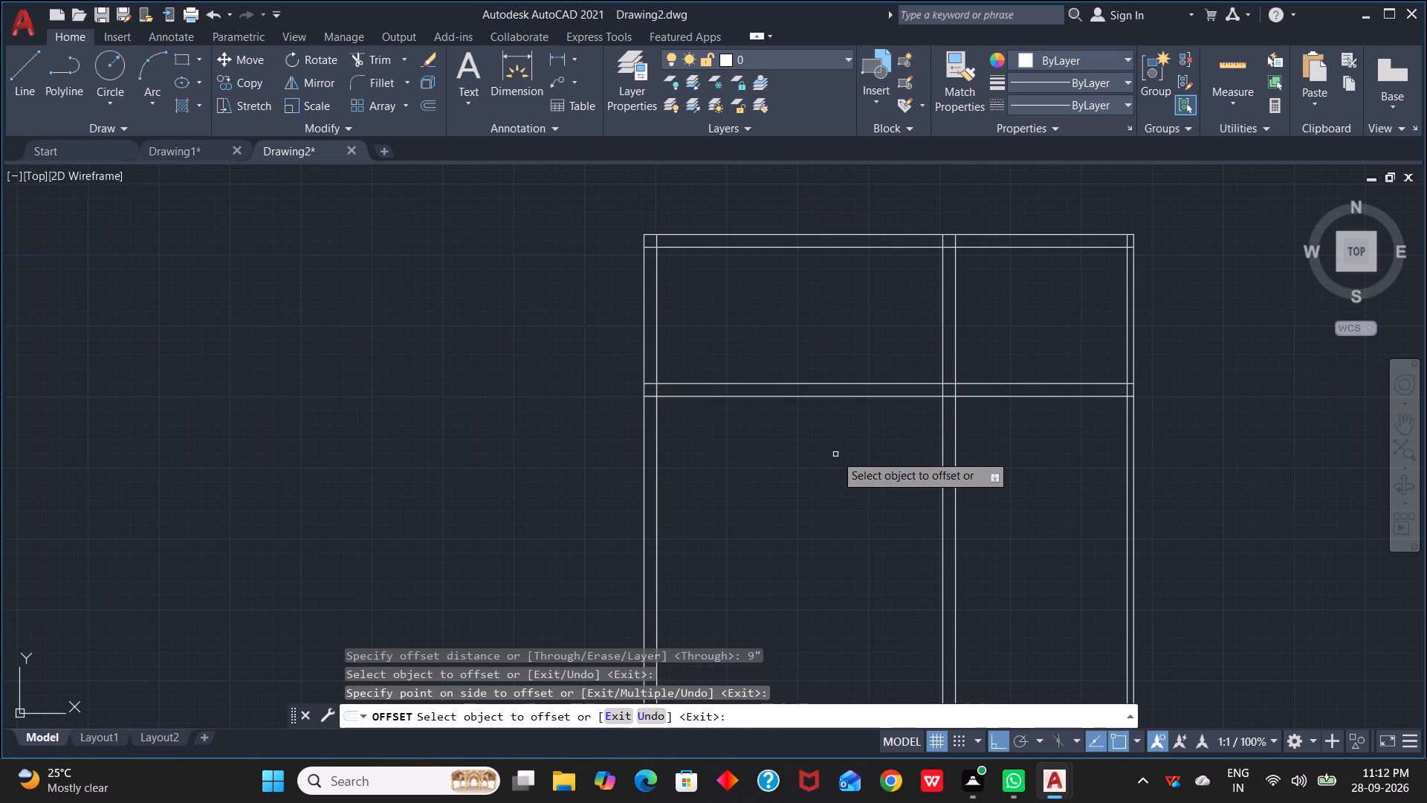
Measure the width of the top-left room between the outer wall and the vertical partition.
scroll(837, 450, "down", 2)
scroll(837, 450, "up", 2)
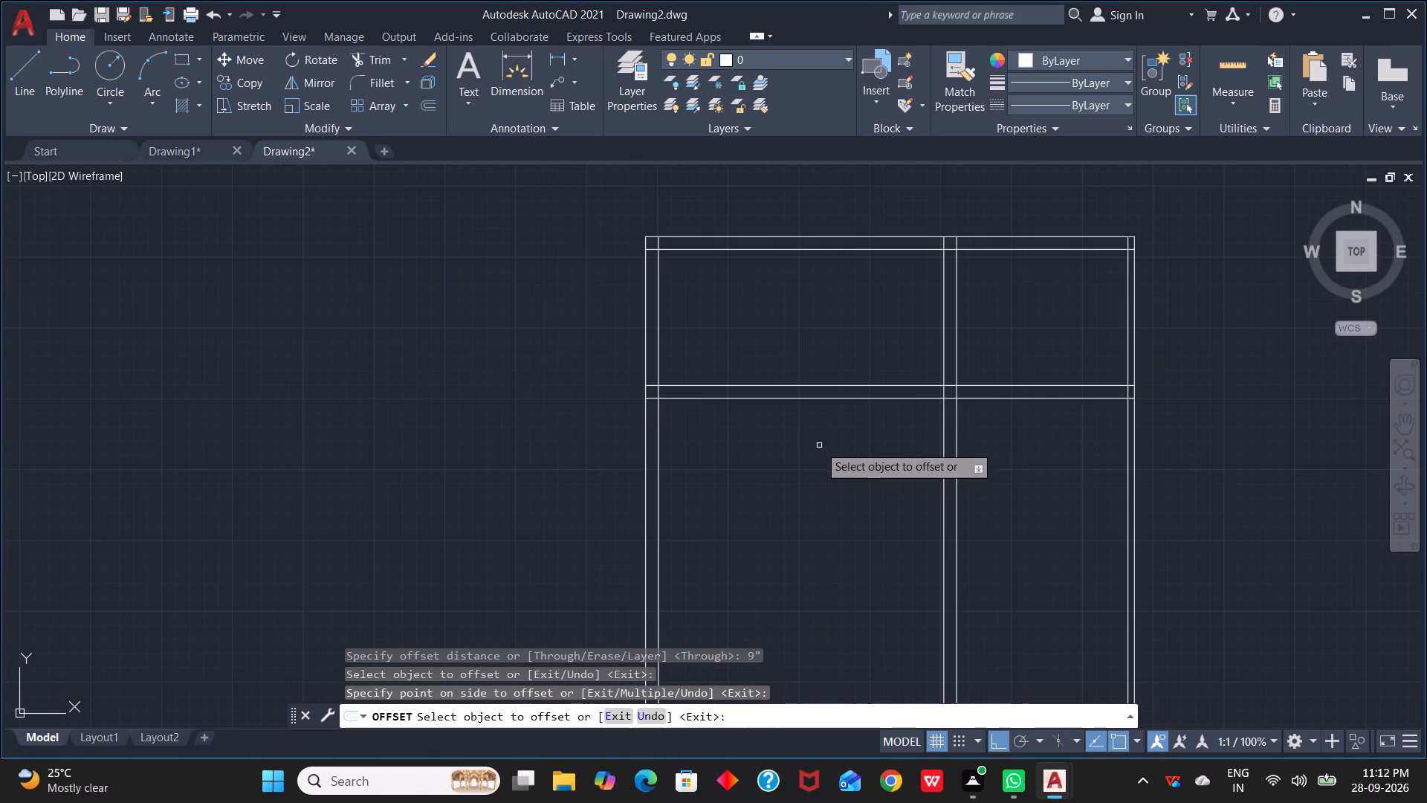
left_click(1222, 57)
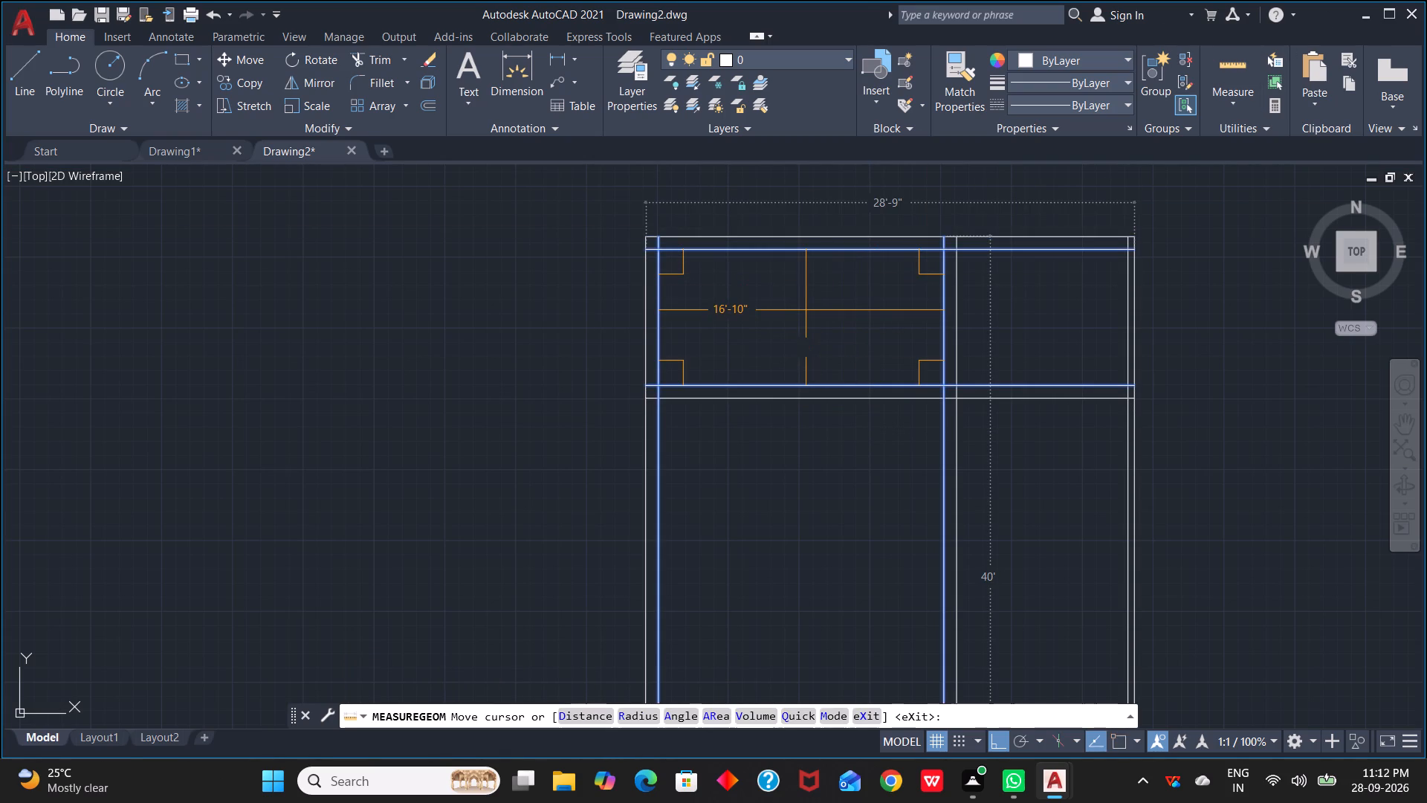
key("Escape")
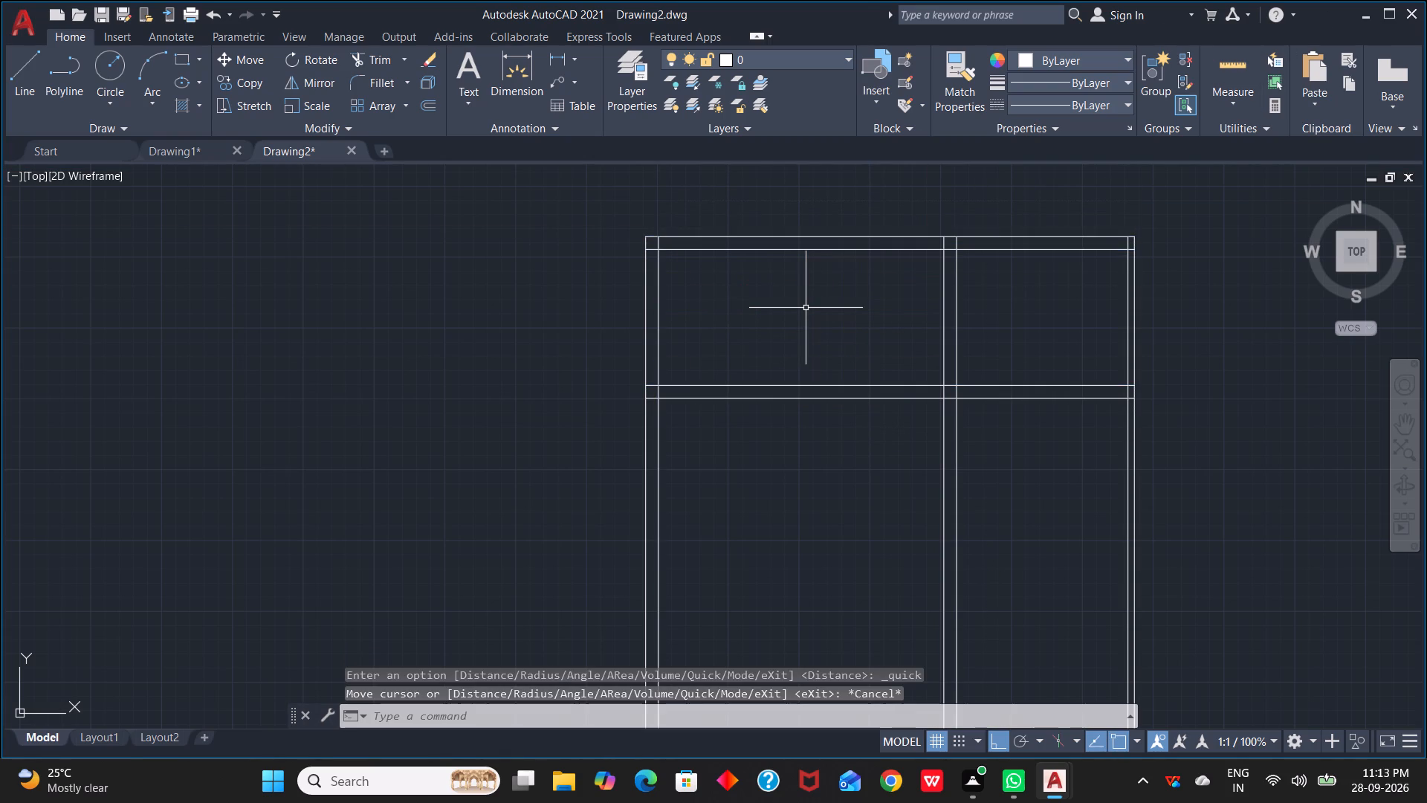
Create another vertical partition by offsetting the left outer wall's inner line 11' to the right, with its other face 9" beyond.
type("o")
key("space")
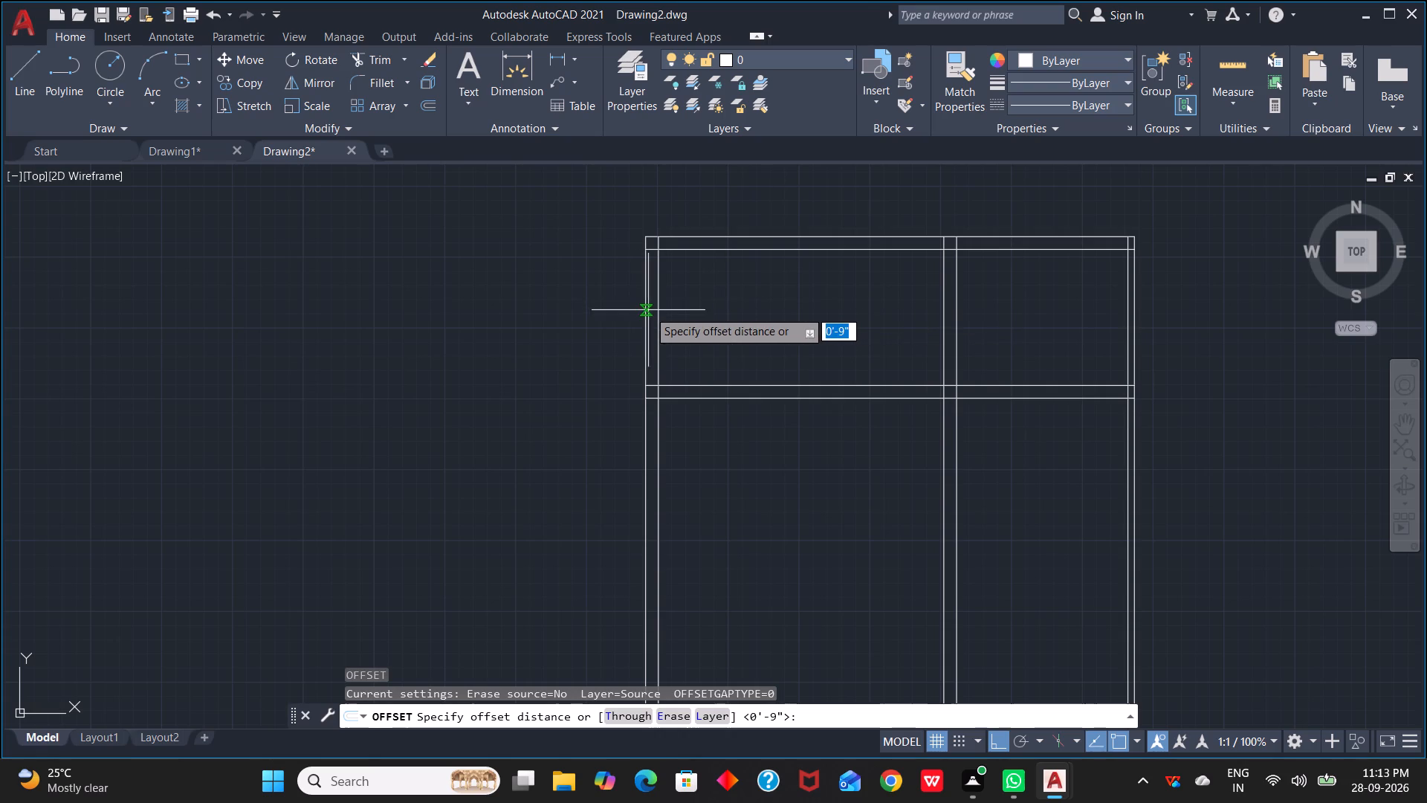
left_click(659, 309)
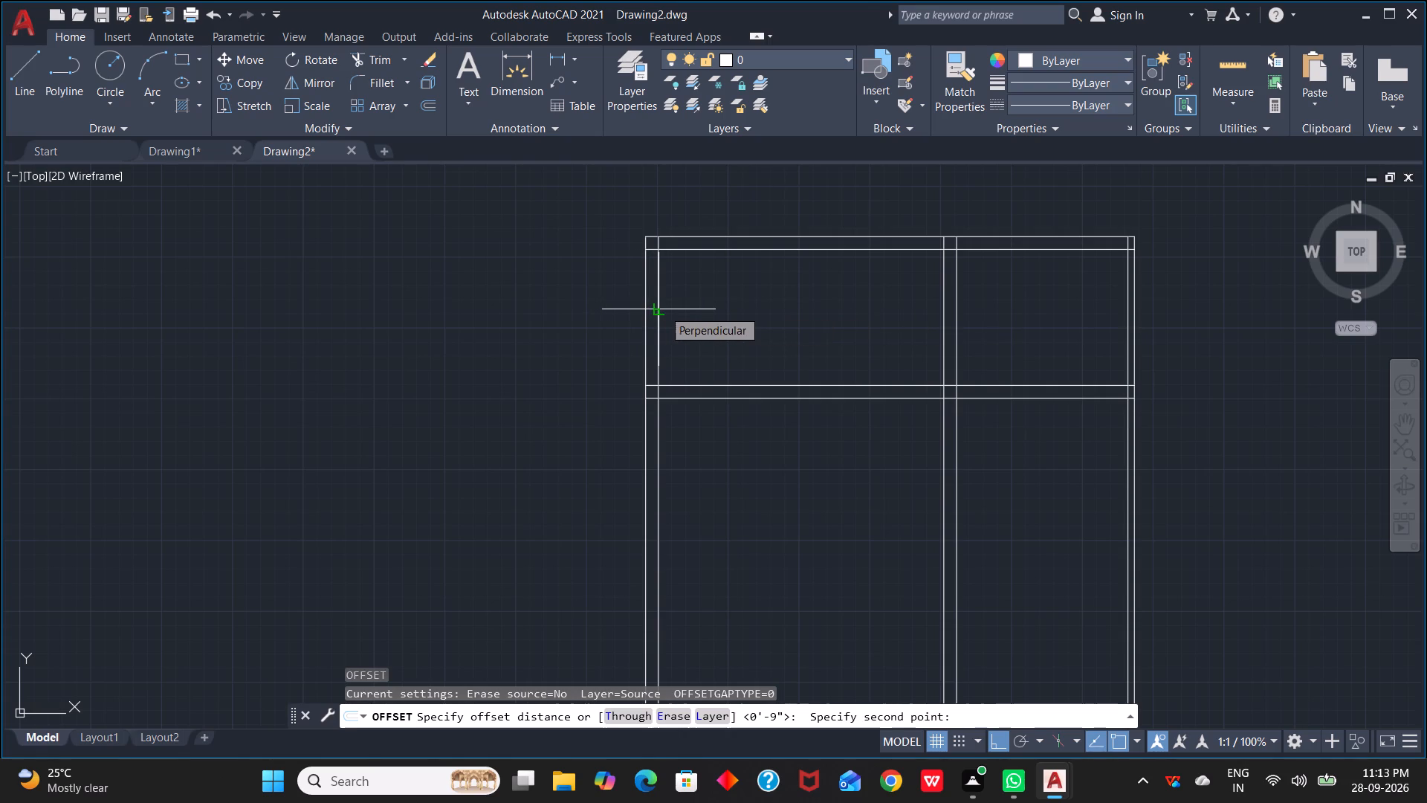
type("11")
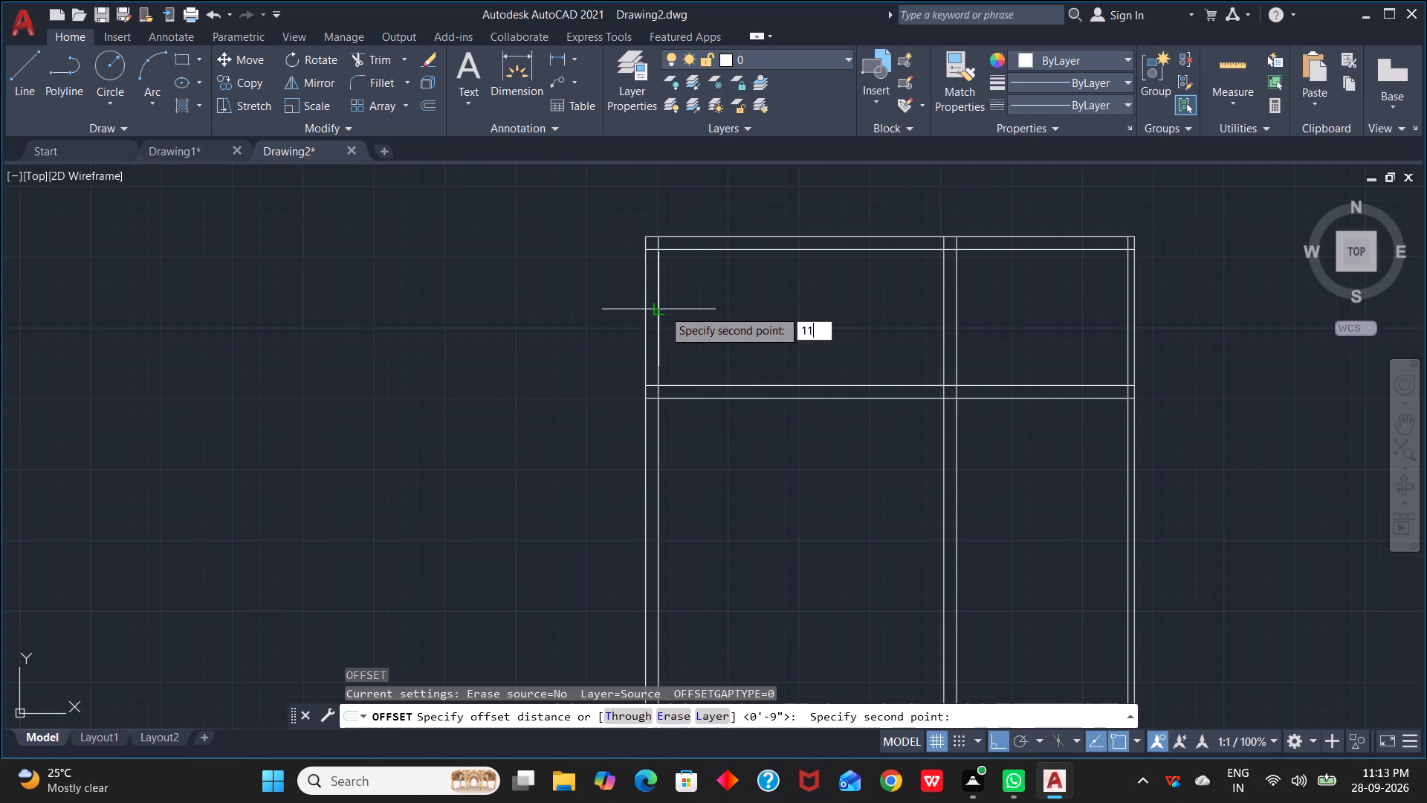
key("shift+quotedbl")
key("BackSpace")
type("'")
key("space")
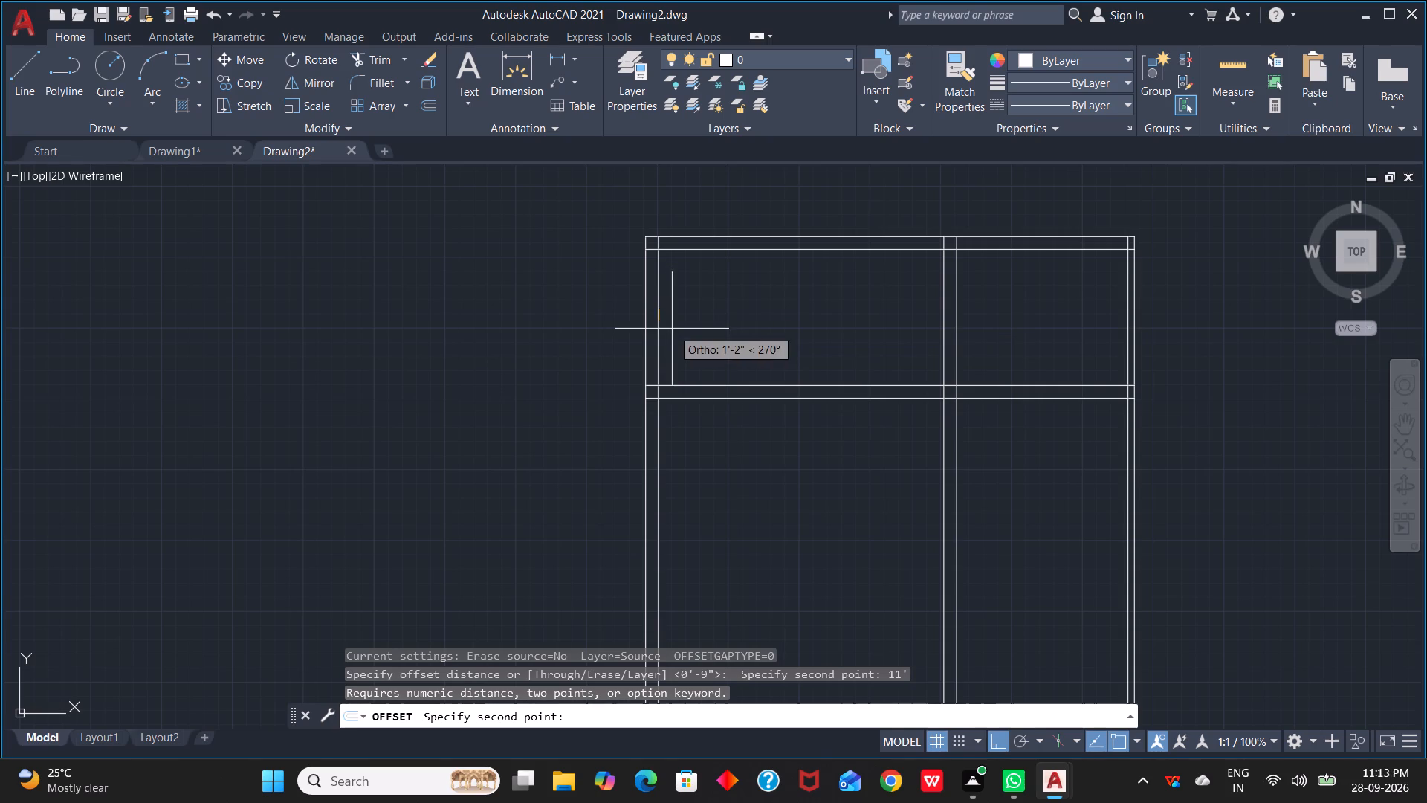
left_click(661, 332)
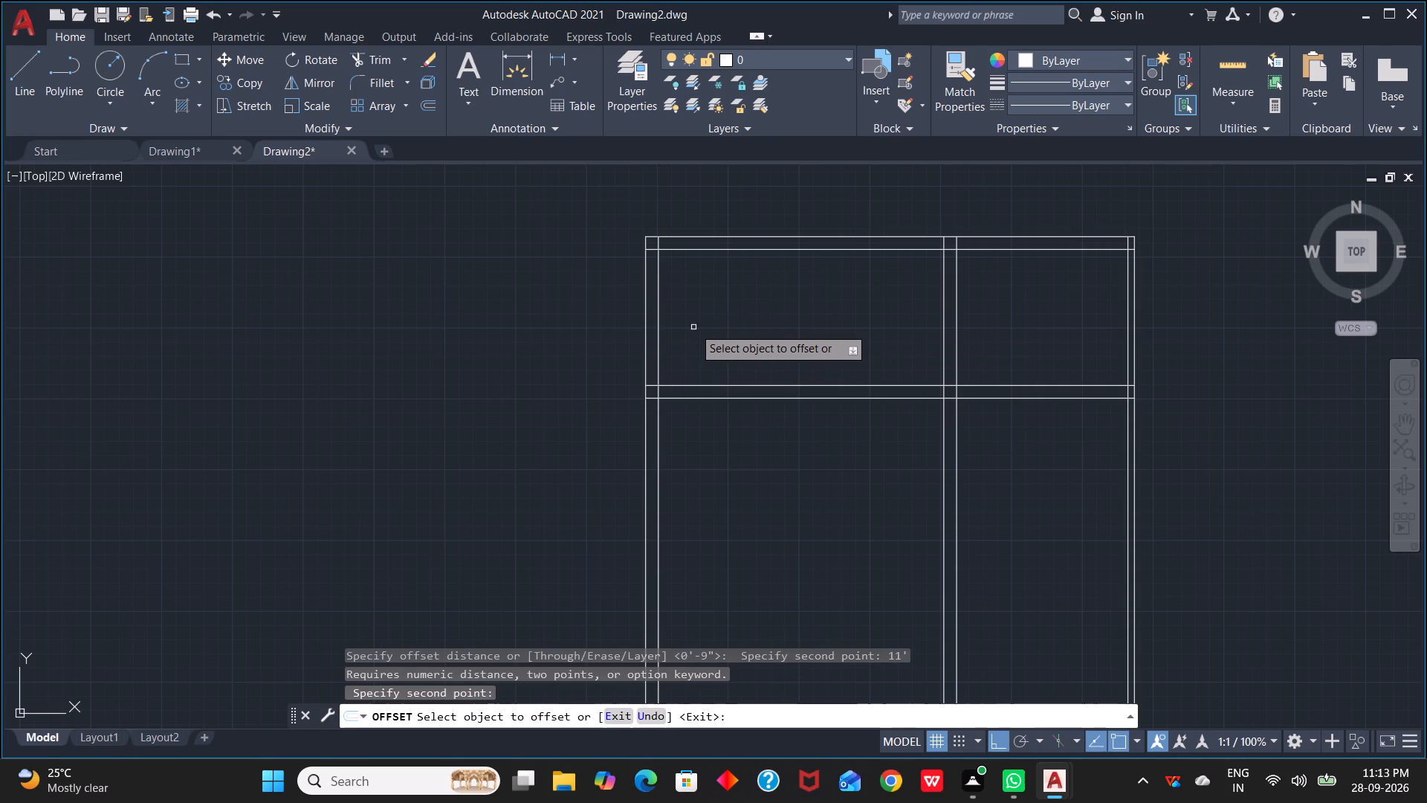
left_click(660, 323)
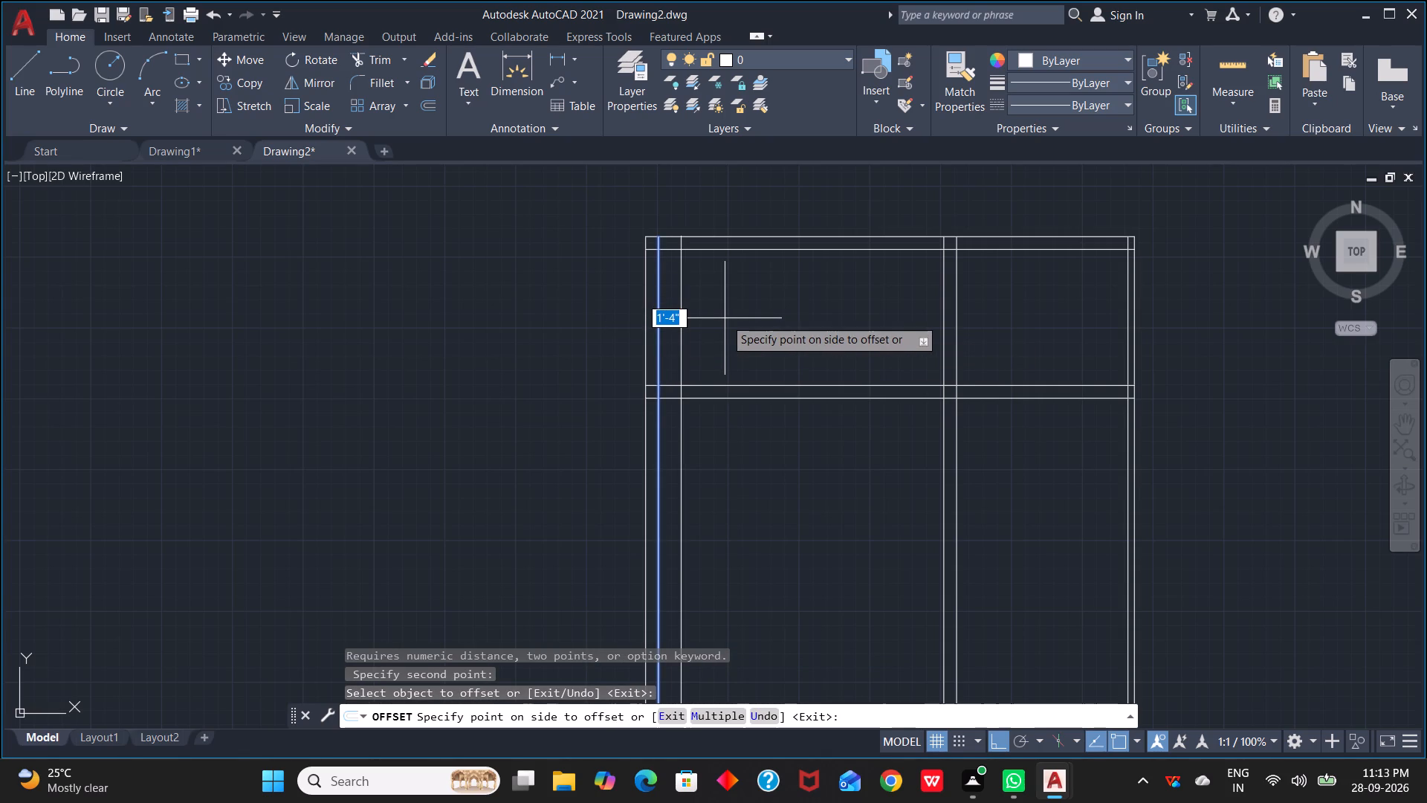
type("11")
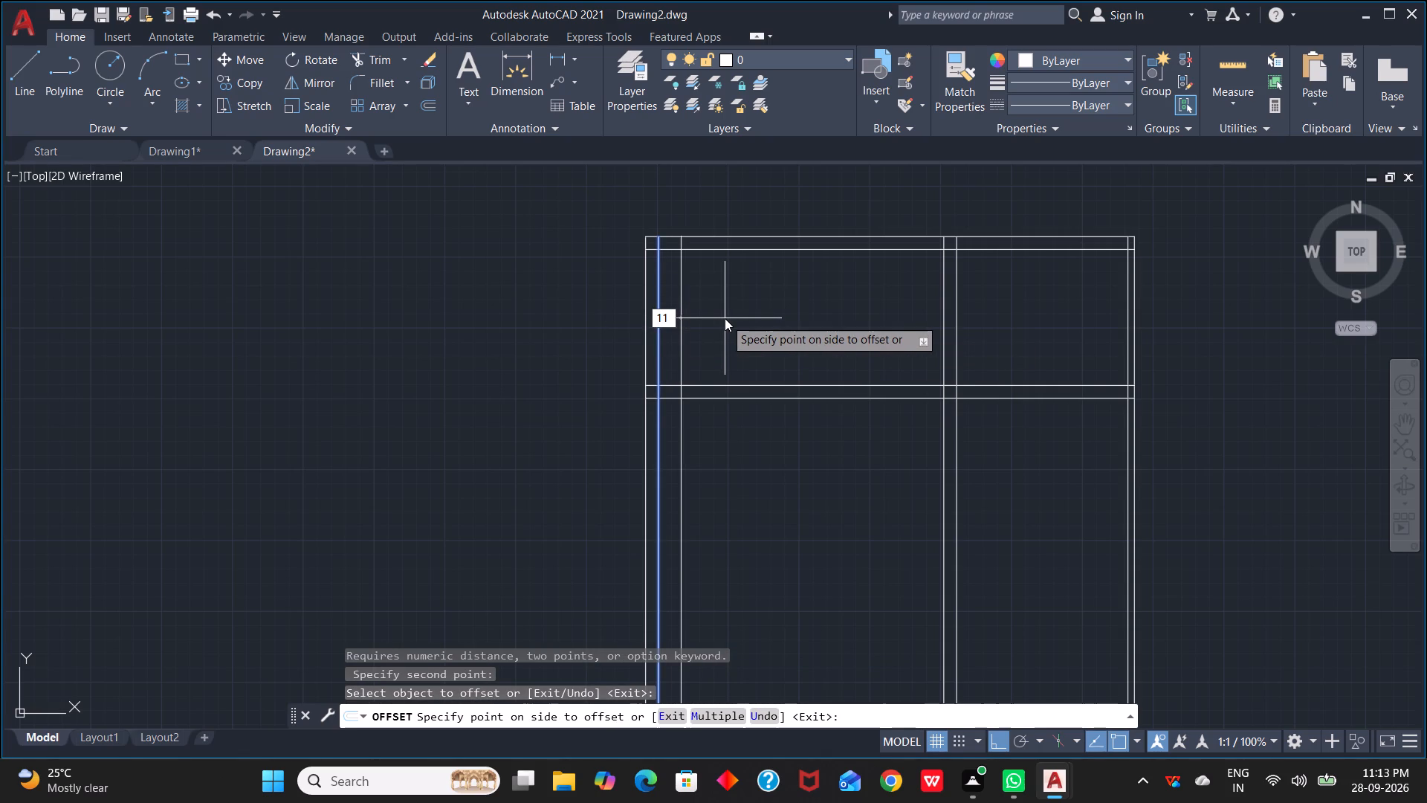
type("'")
key("space")
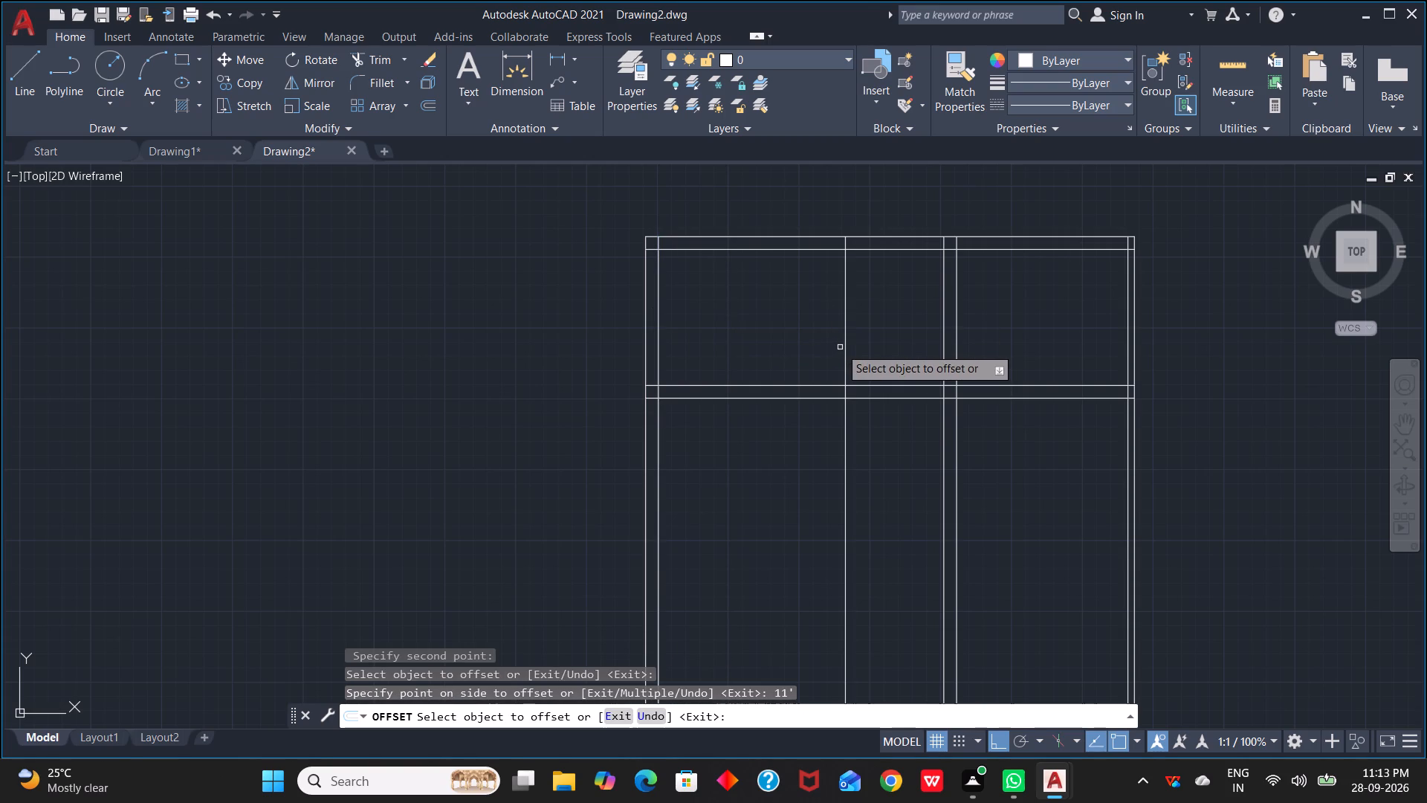
left_click(845, 343)
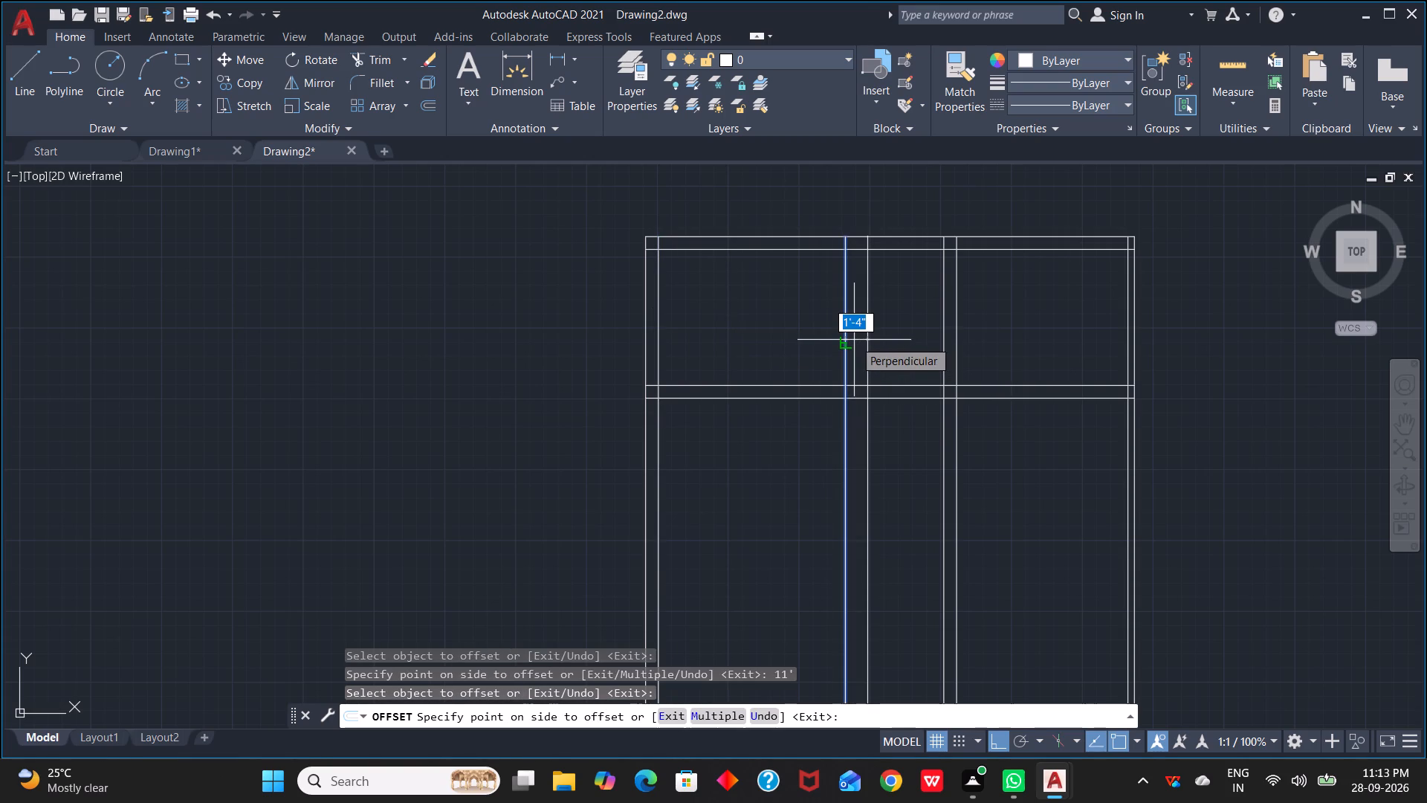
type("9\"")
key("Return")
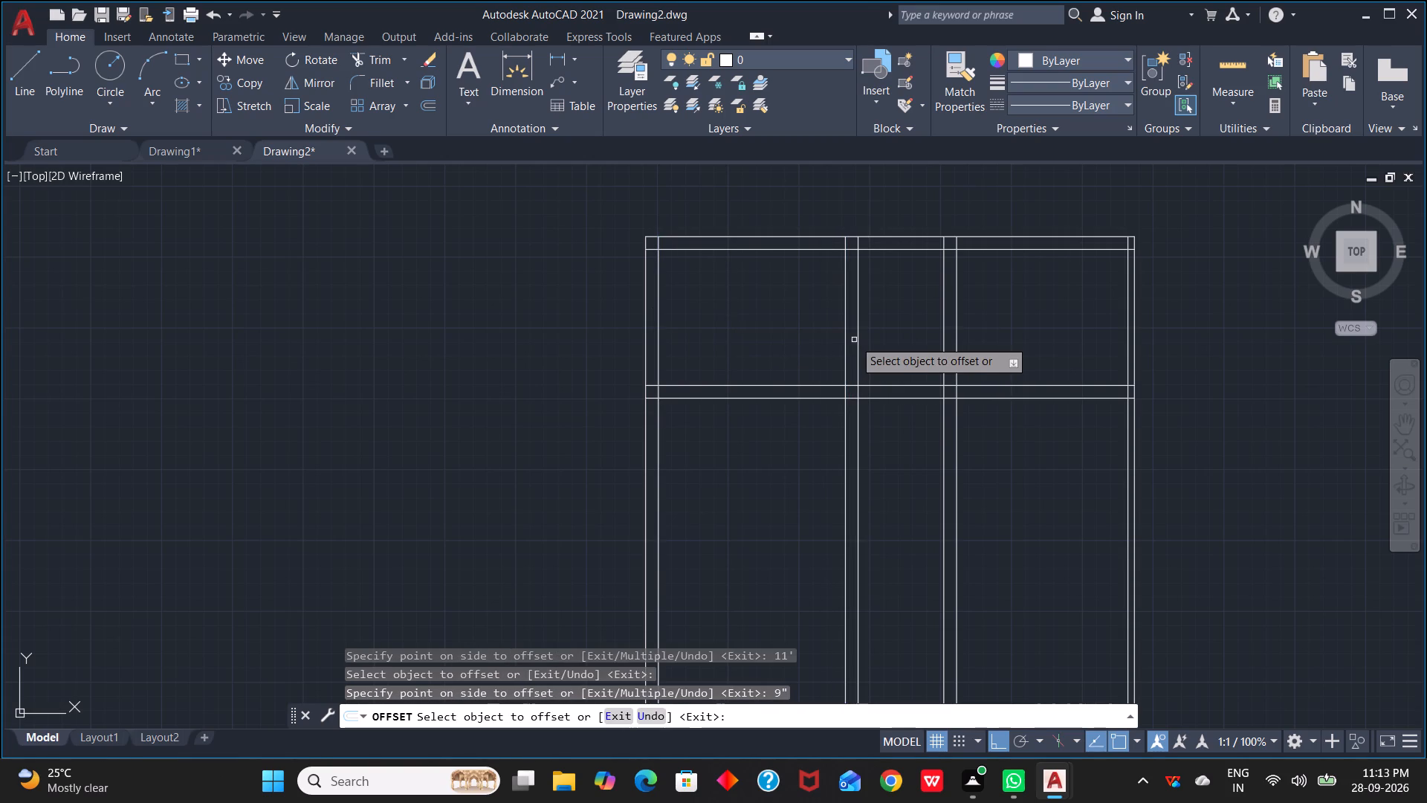
Measure the width of the left room just below the first cross wall.
left_click(1245, 59)
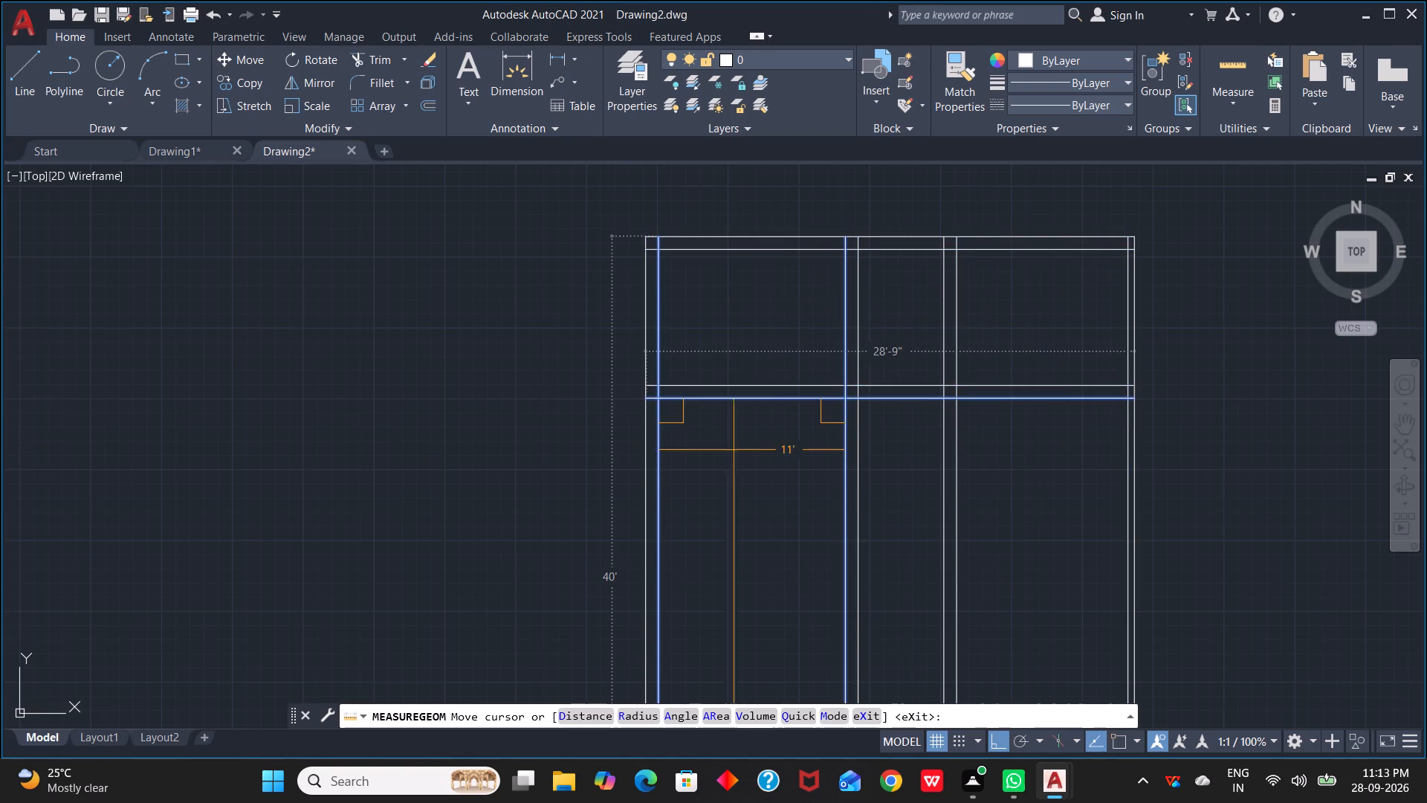
key("Escape")
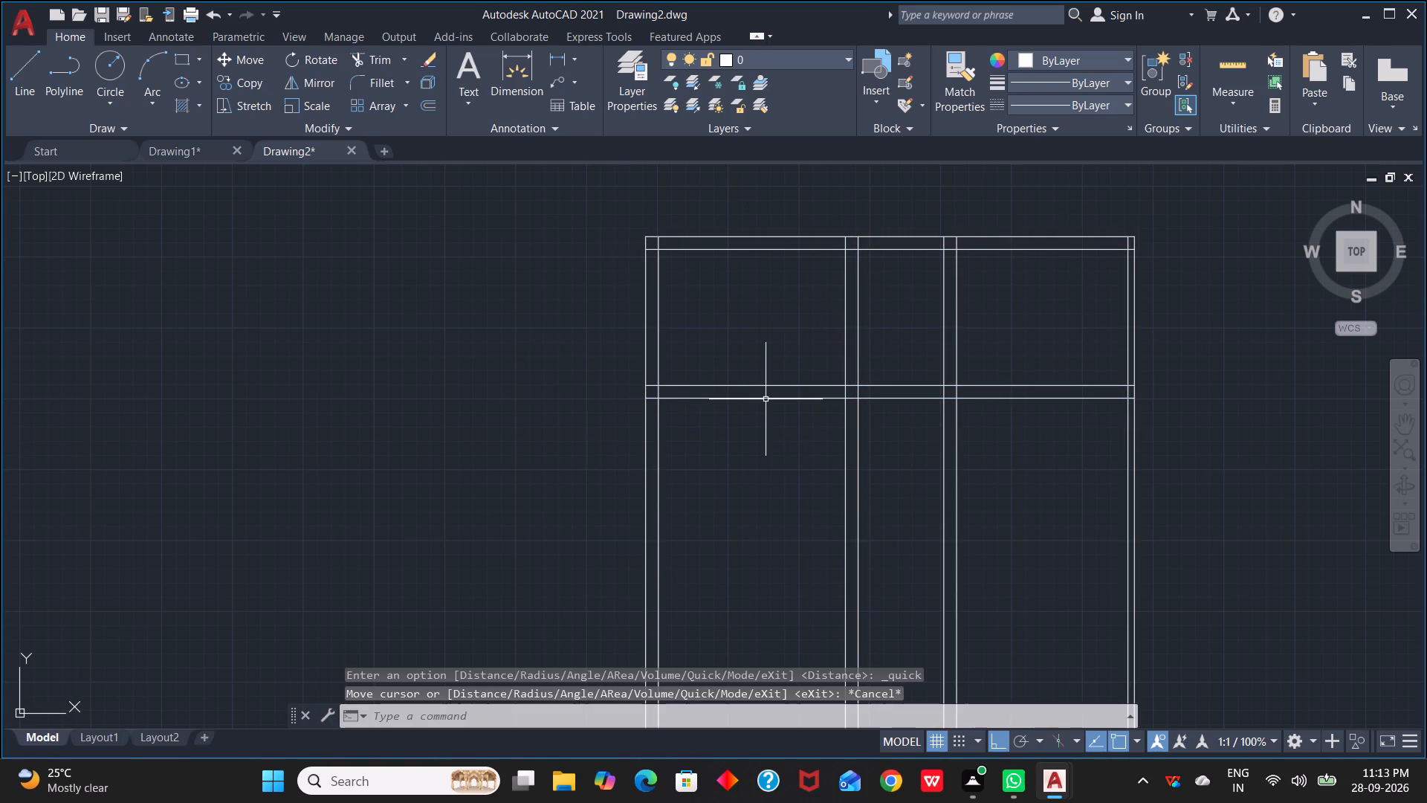
Create the second cross wall by offsetting the first cross wall's lower line 10'1" downward, with its other face 9" below.
type("o")
key("space")
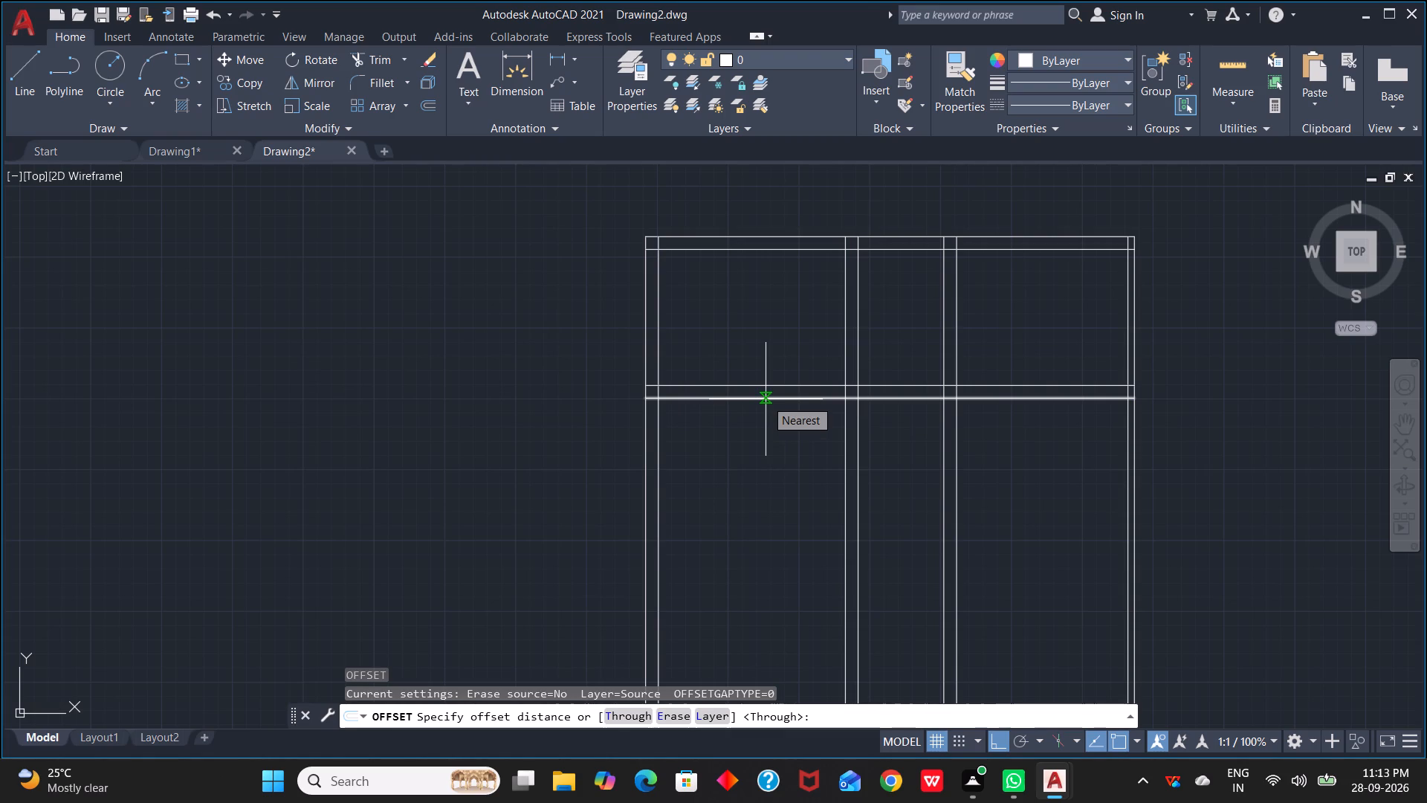
type("10")
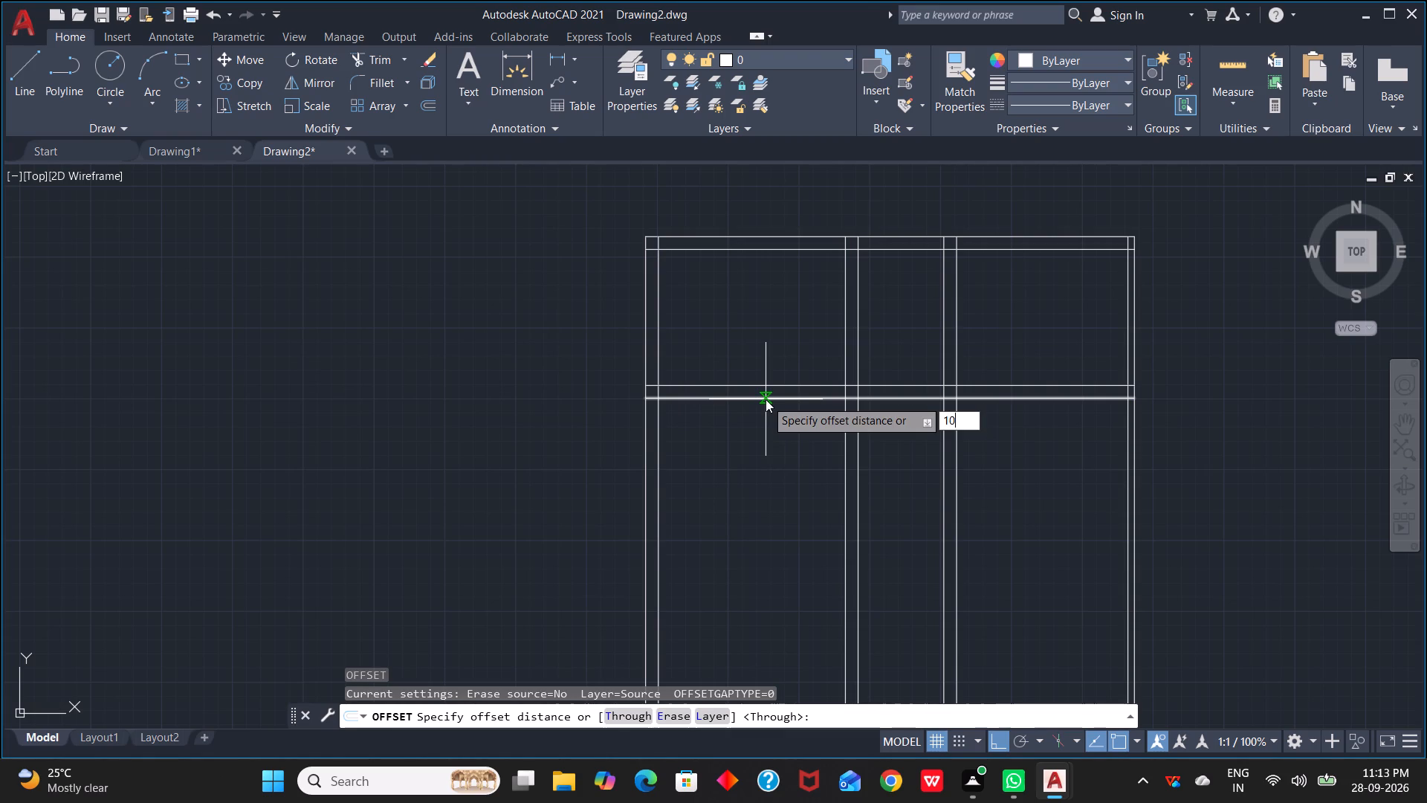
key("apostrophe")
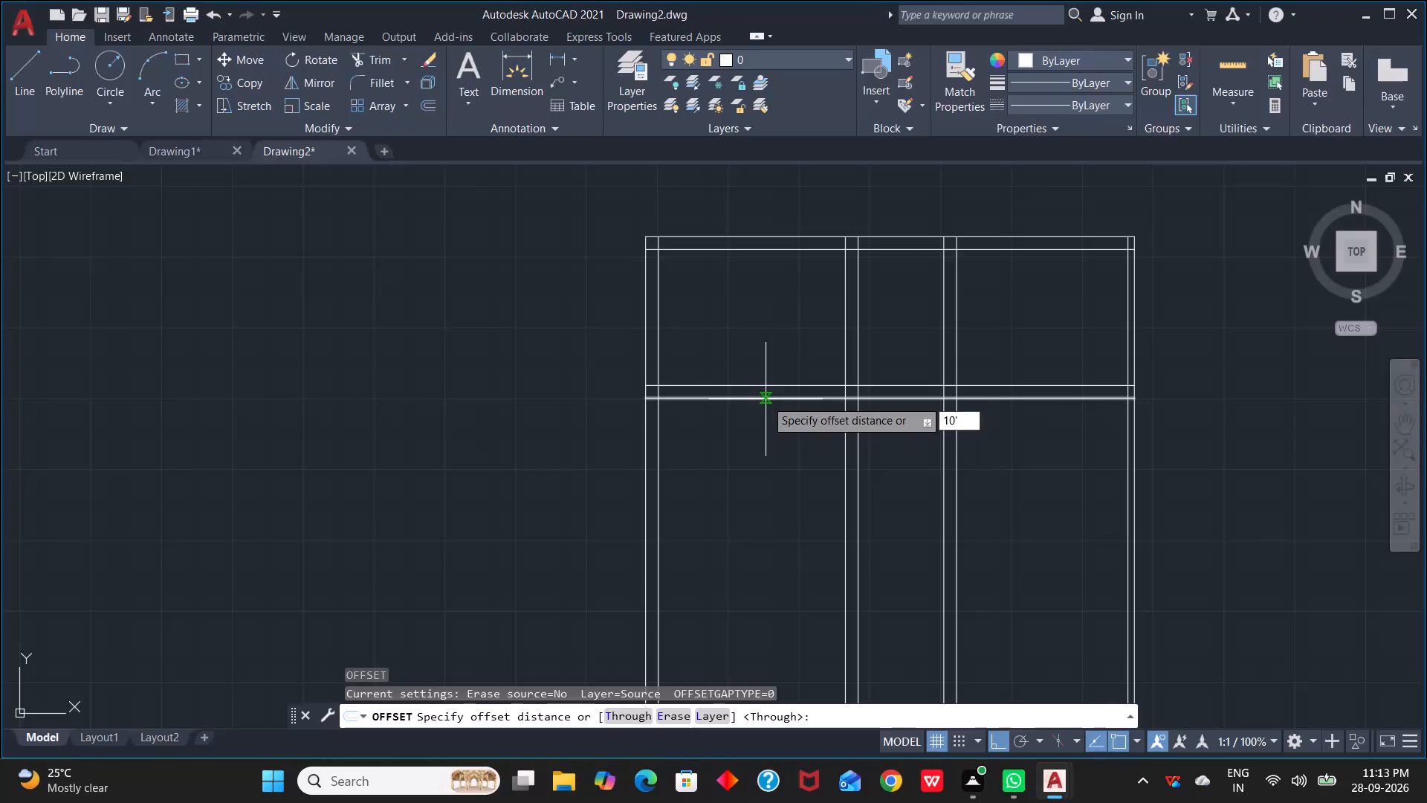
key("1")
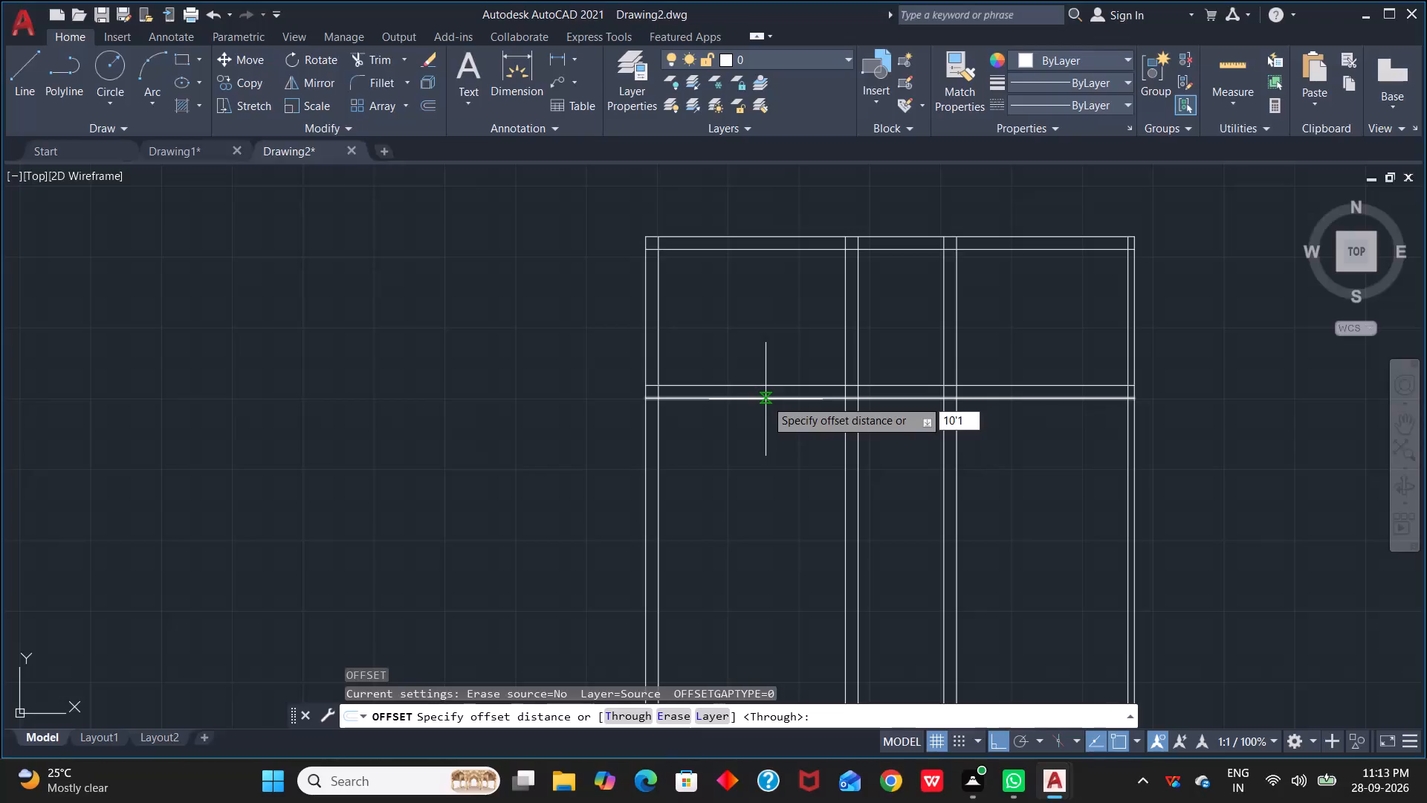
key("shift+quotedbl")
key("space")
left_click(766, 399)
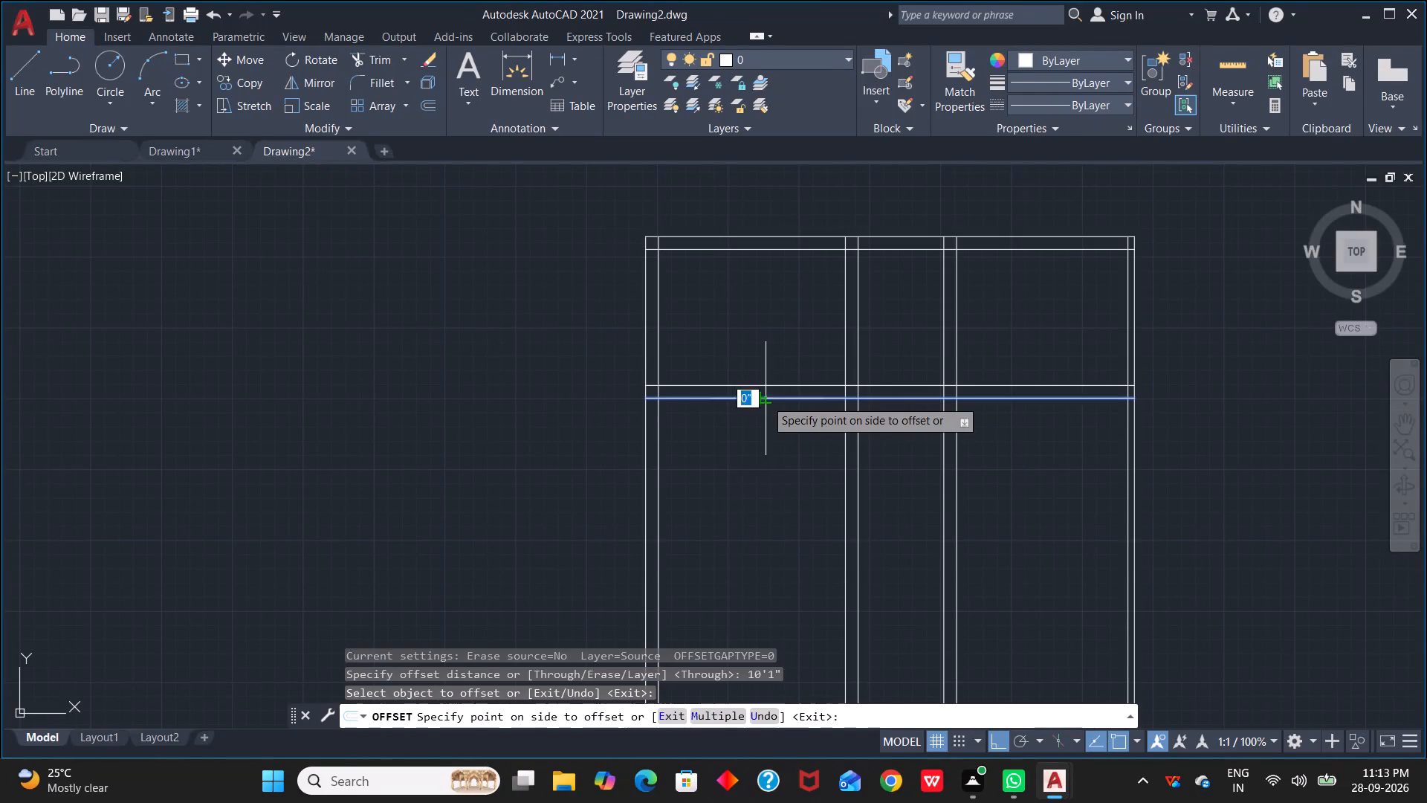
left_click(756, 457)
left_click(778, 570)
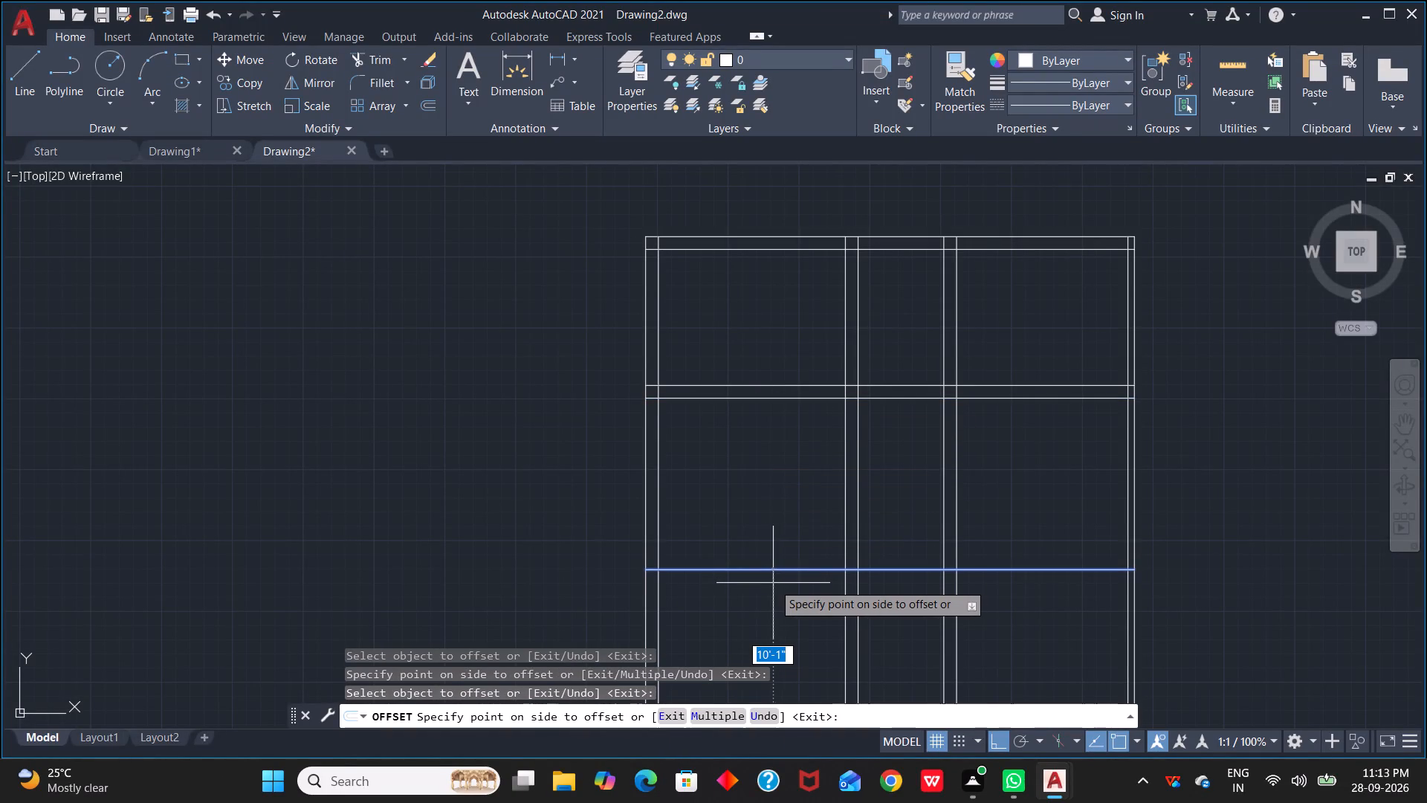
type("9\"")
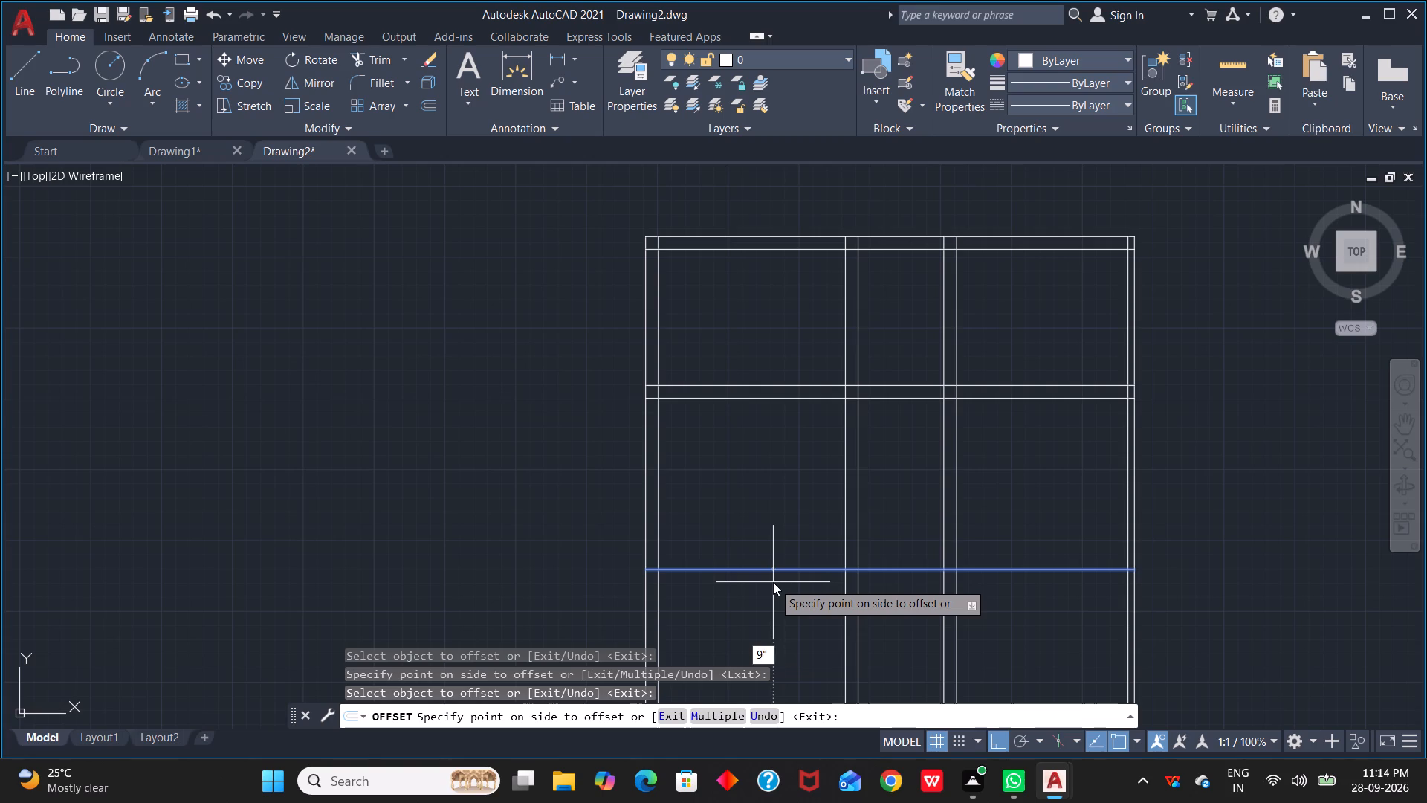
key("Return")
Create the third cross wall by offsetting the second cross wall's lower line 8' downward, with its other face 9" below.
scroll(693, 610, "down", 2)
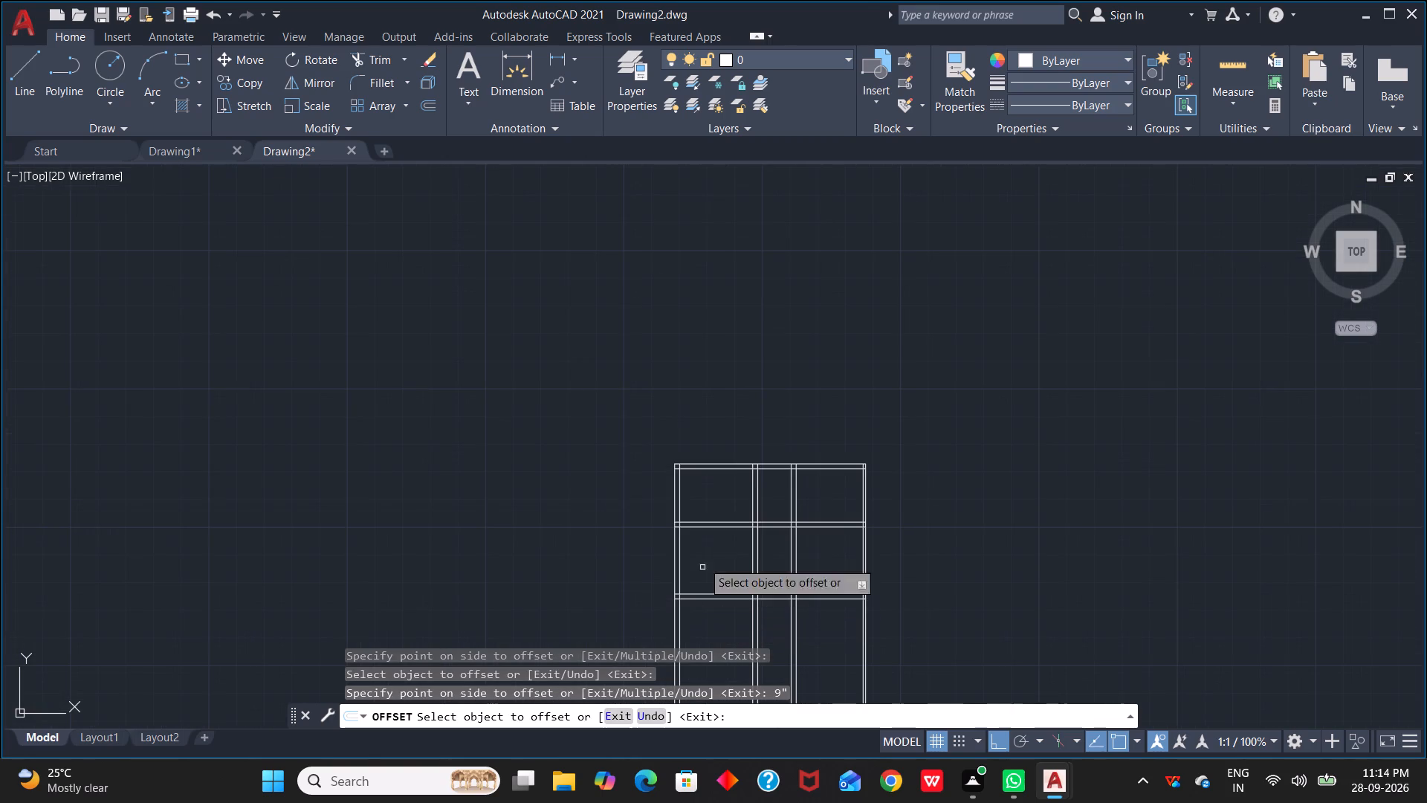
middle_click_drag(713, 570, 715, 254)
scroll(715, 254, "up", 1)
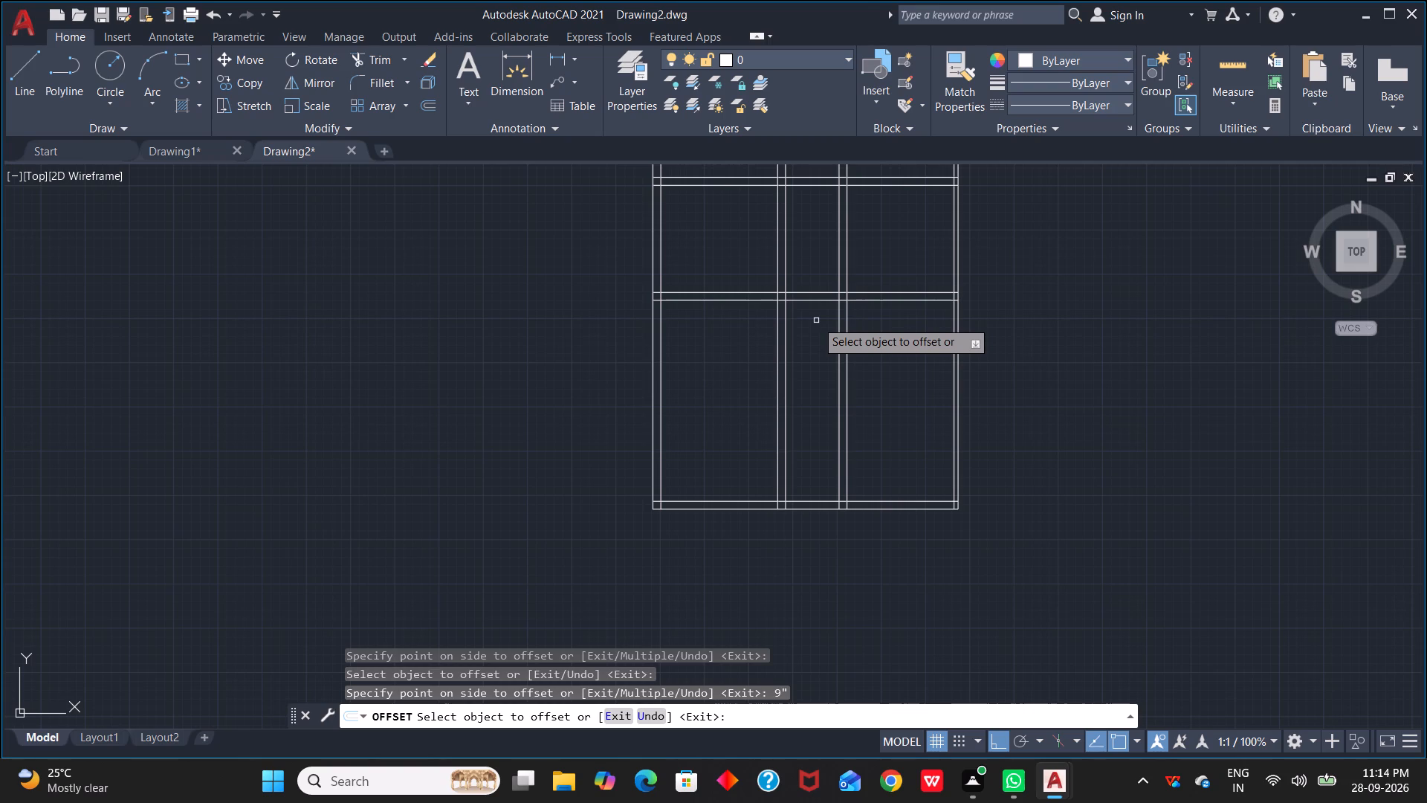
scroll(816, 320, "down", 1)
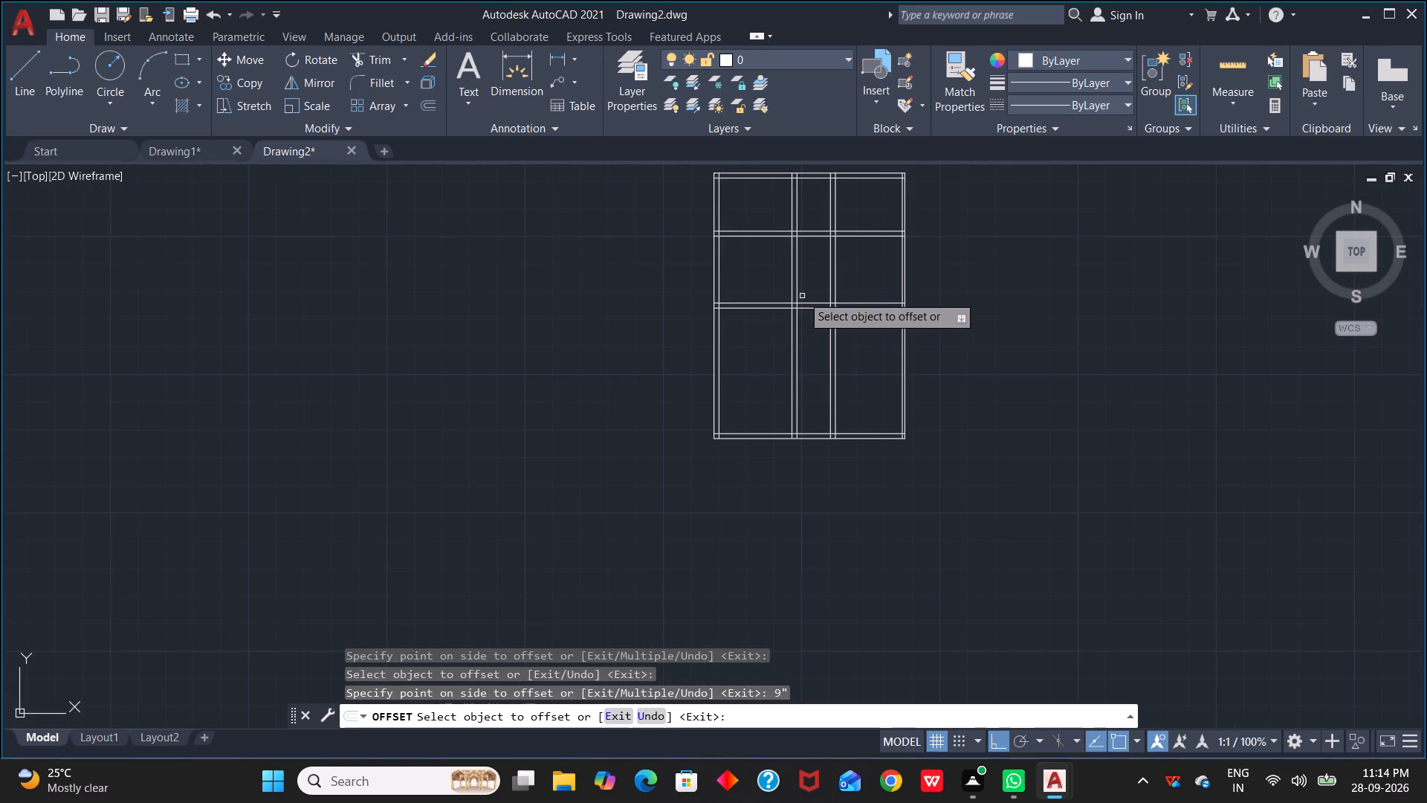
scroll(794, 308, "up", 1)
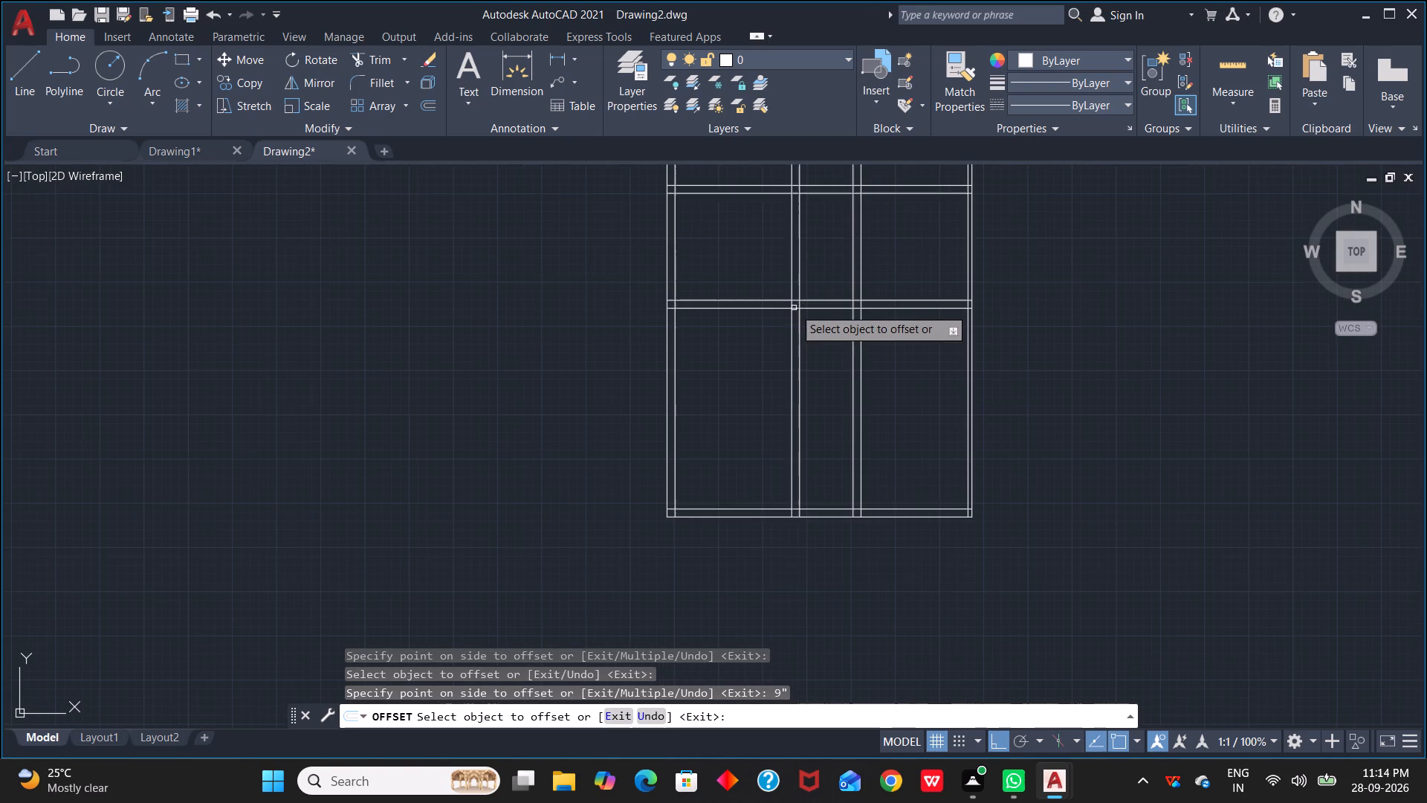
left_click(760, 311)
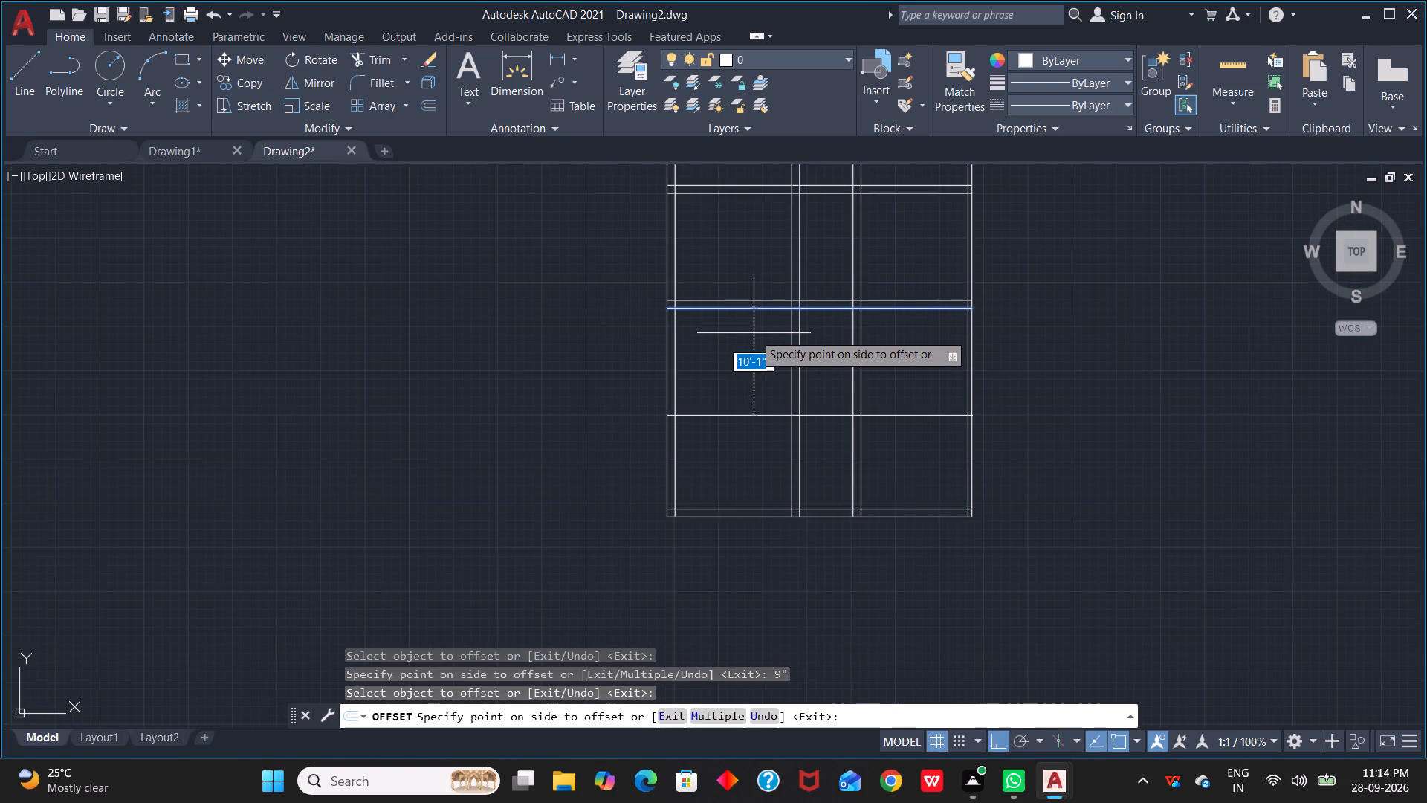
type("8'")
key("Return")
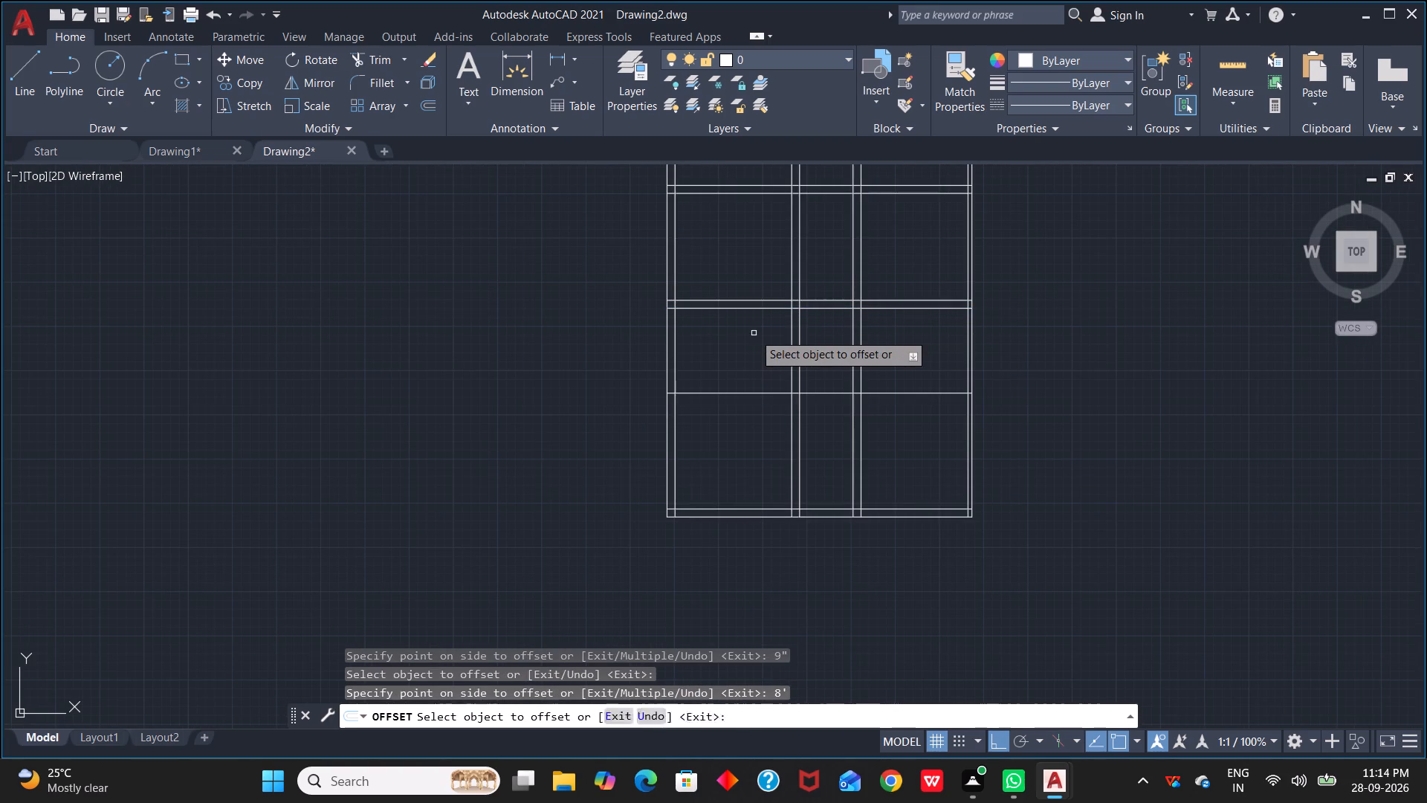
left_click(755, 393)
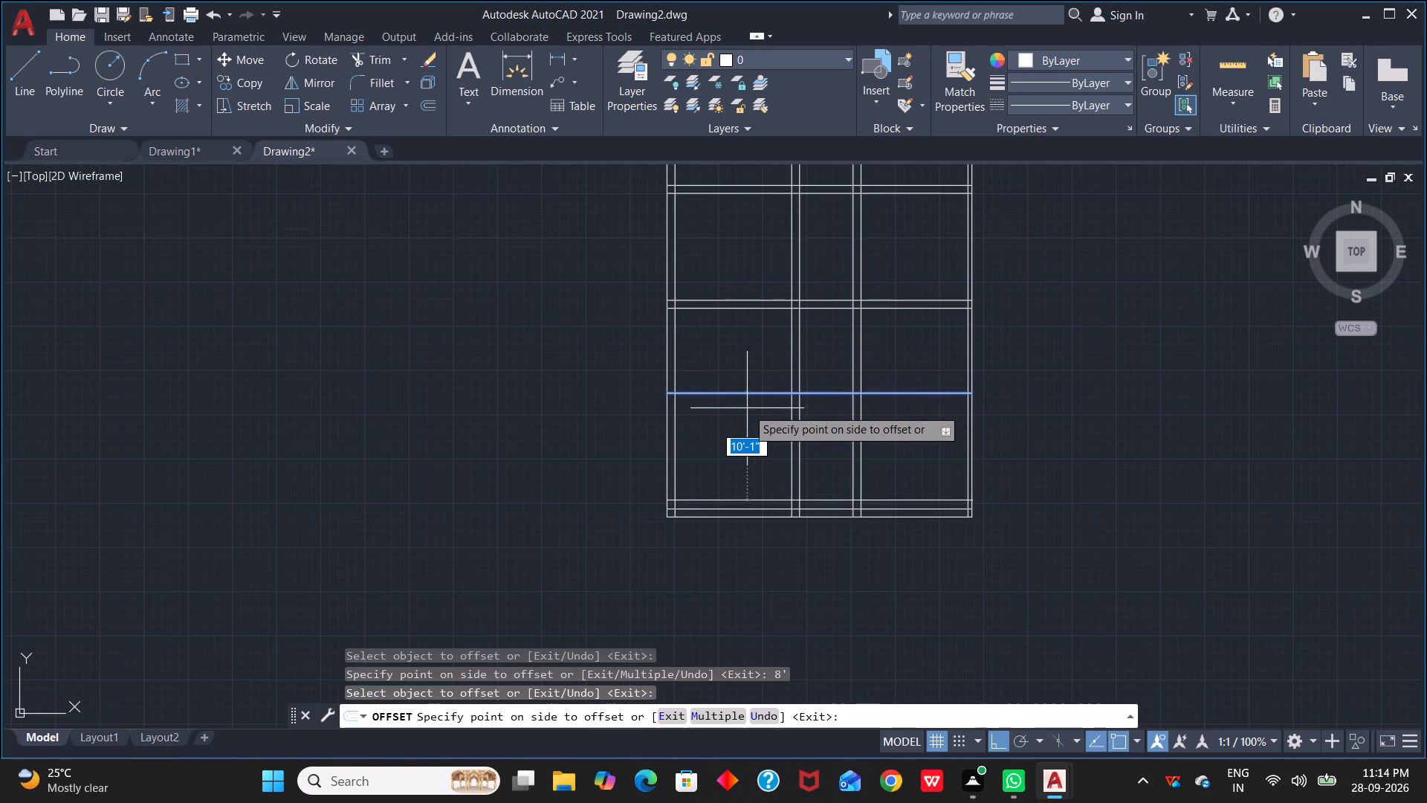
type("9\"")
key("Return")
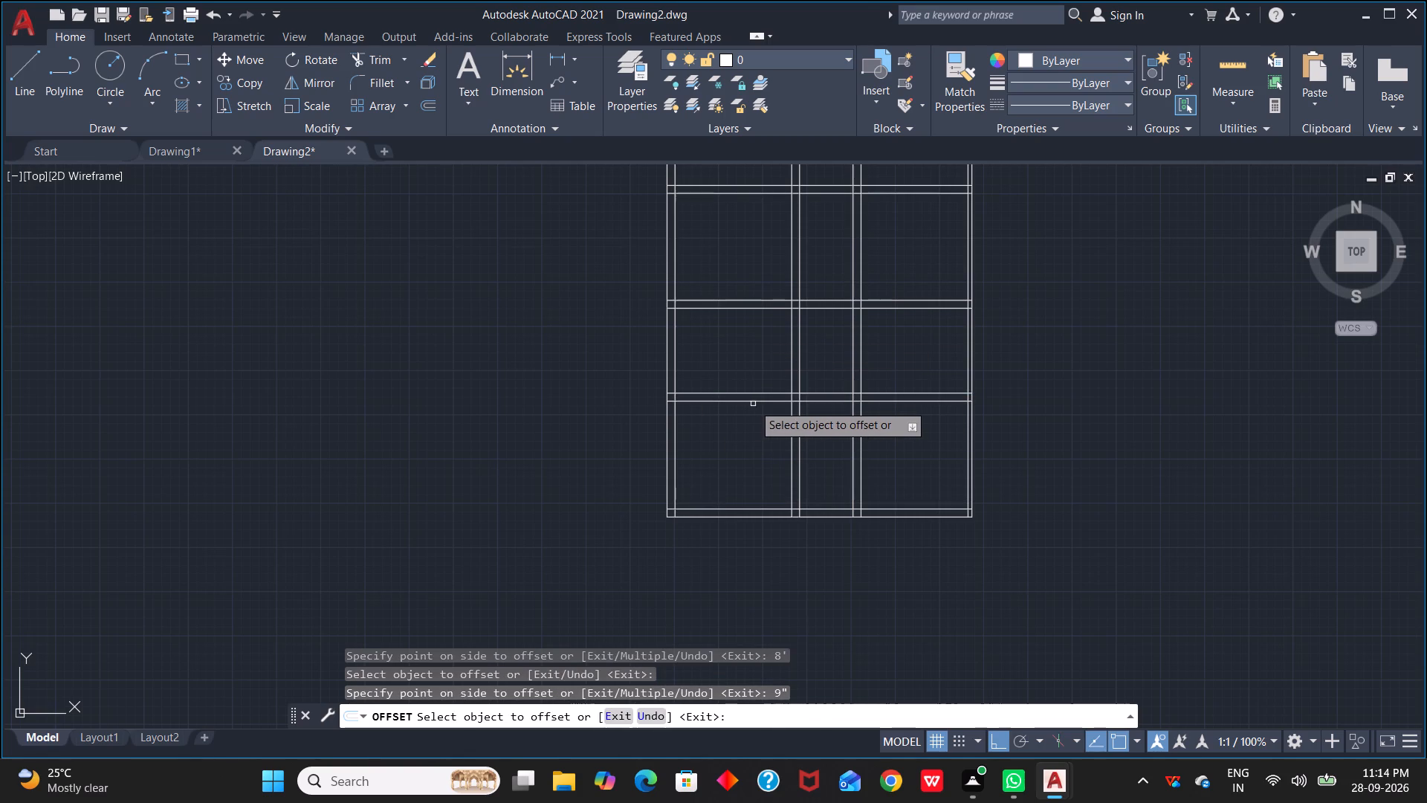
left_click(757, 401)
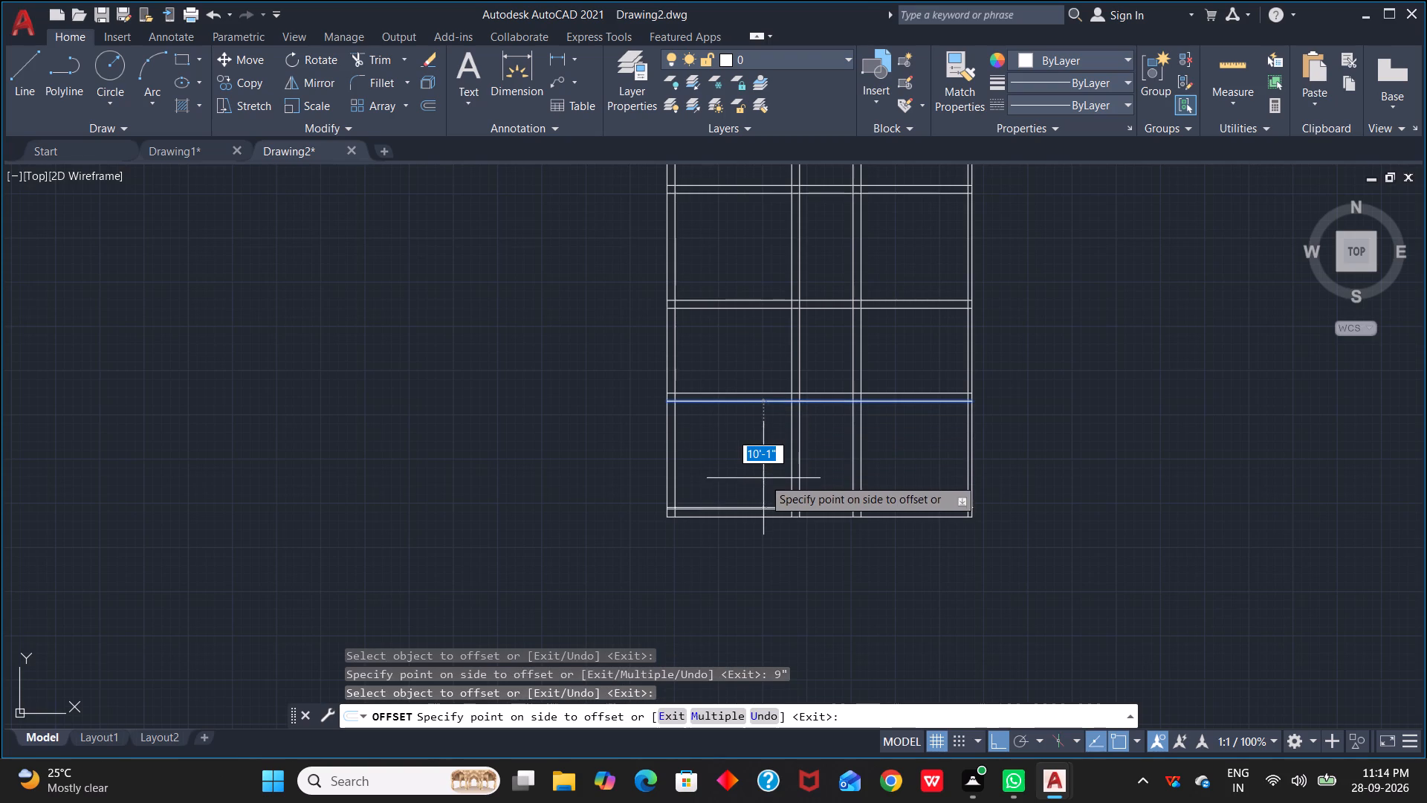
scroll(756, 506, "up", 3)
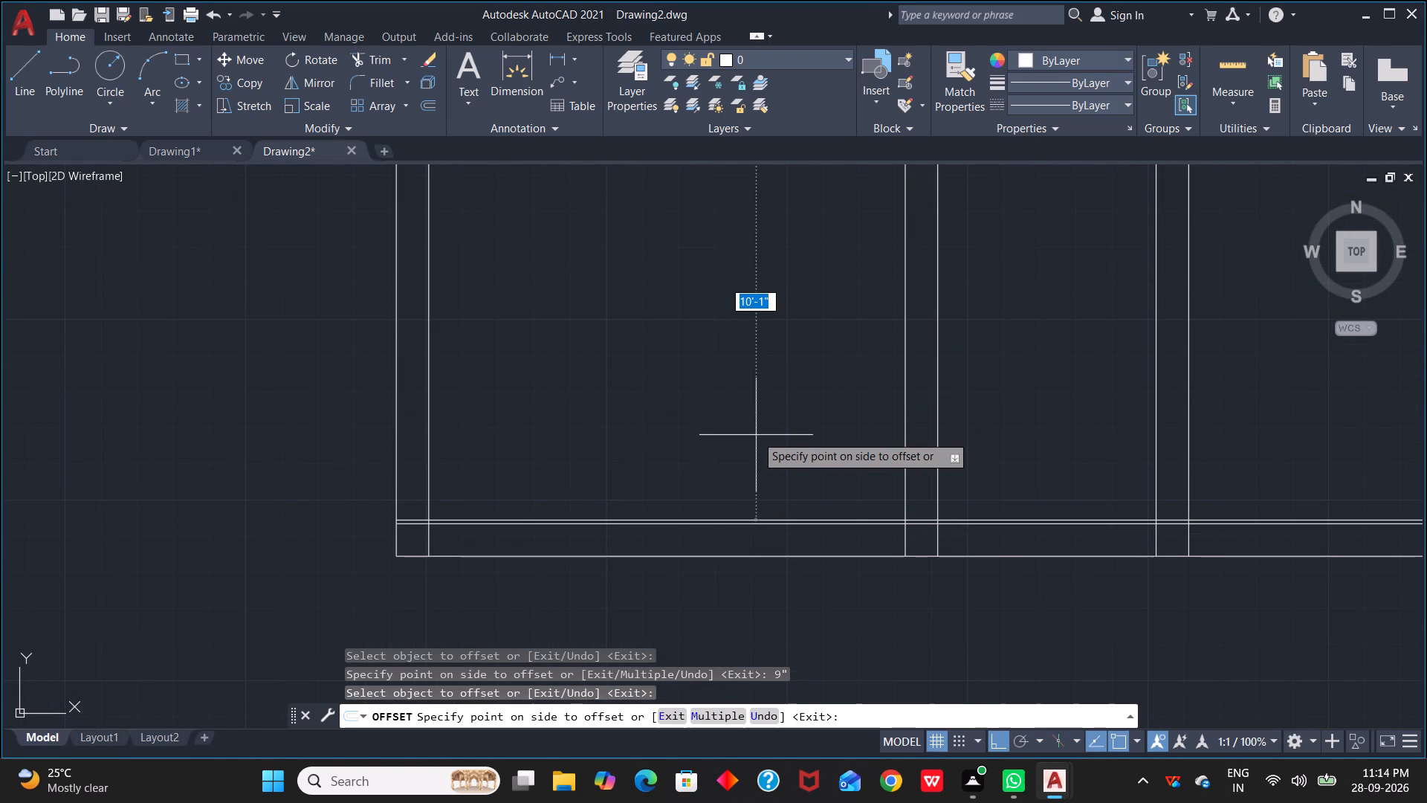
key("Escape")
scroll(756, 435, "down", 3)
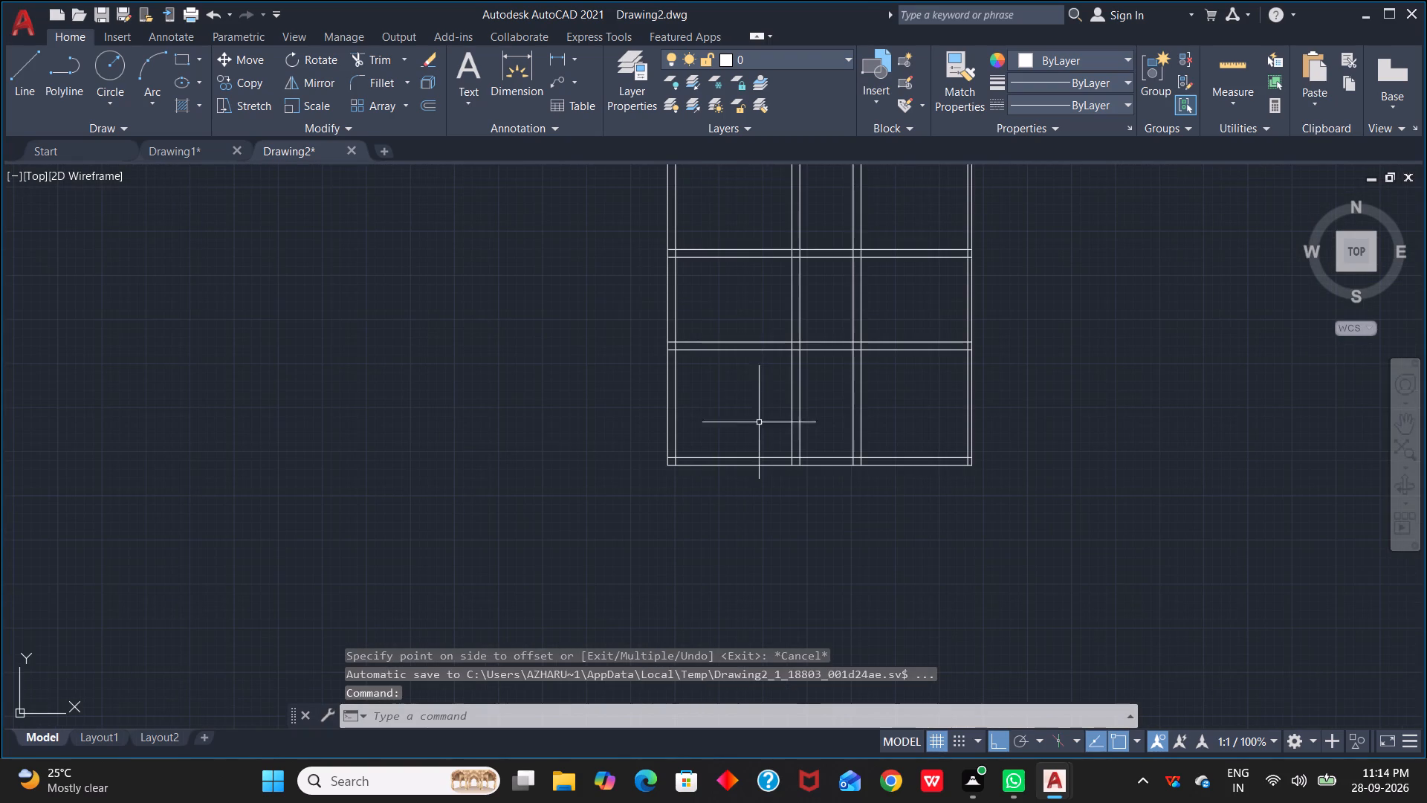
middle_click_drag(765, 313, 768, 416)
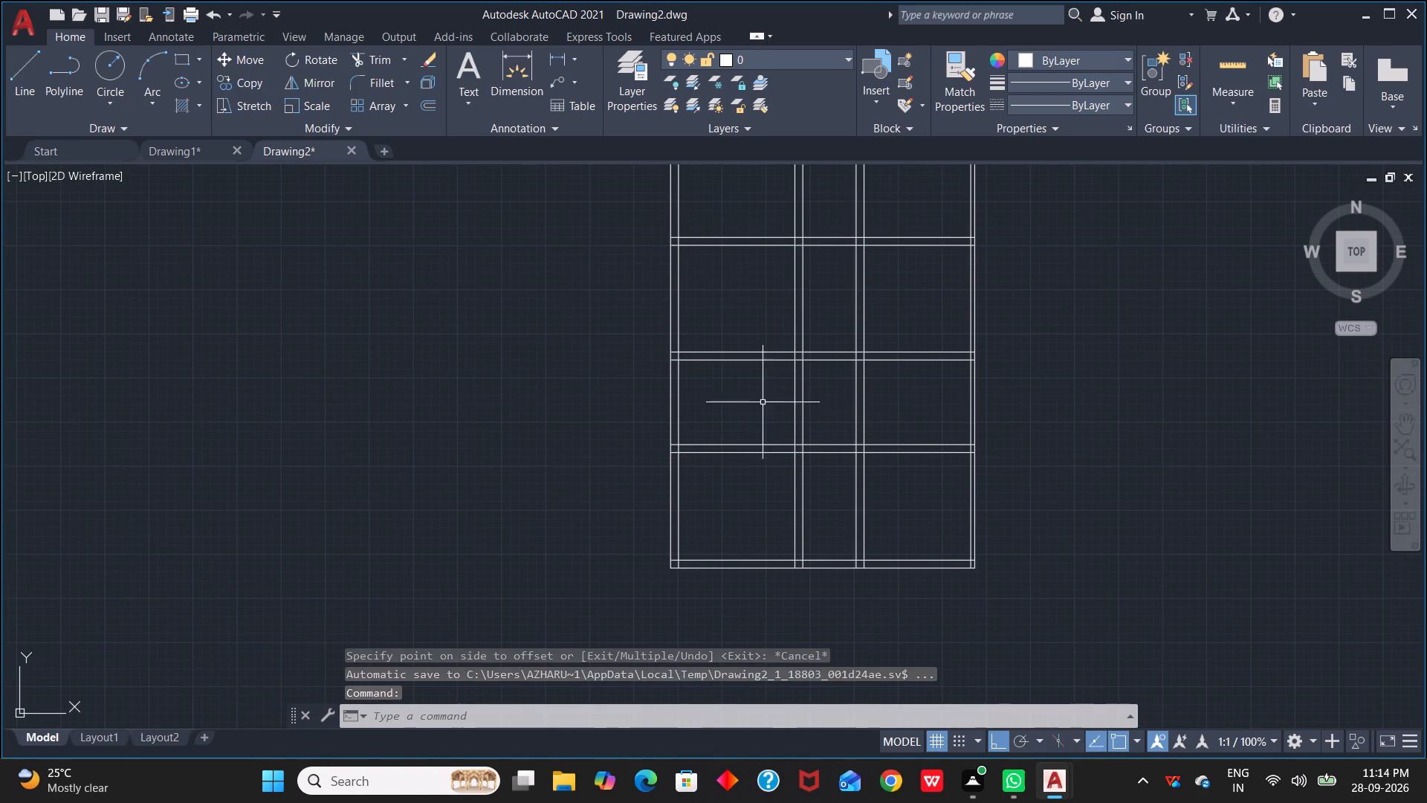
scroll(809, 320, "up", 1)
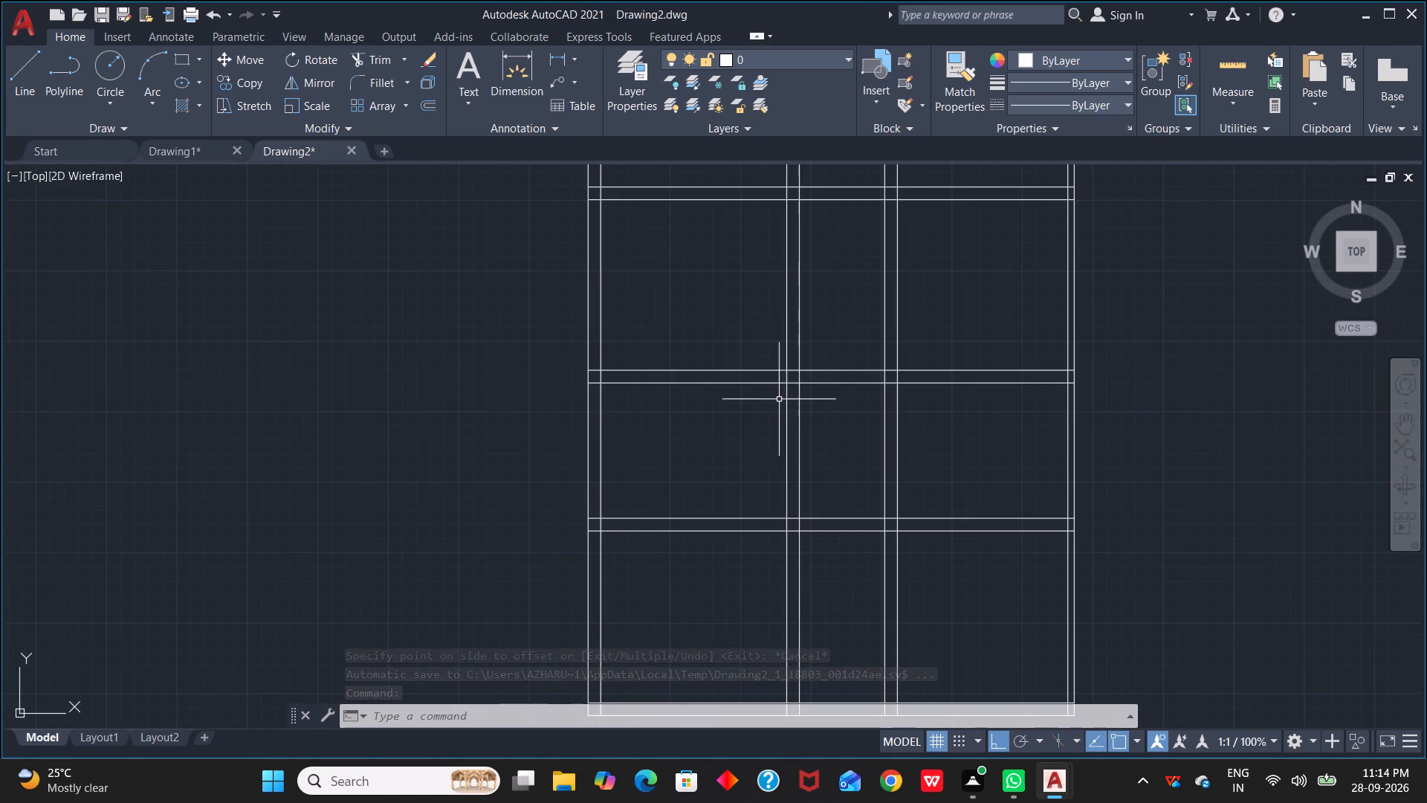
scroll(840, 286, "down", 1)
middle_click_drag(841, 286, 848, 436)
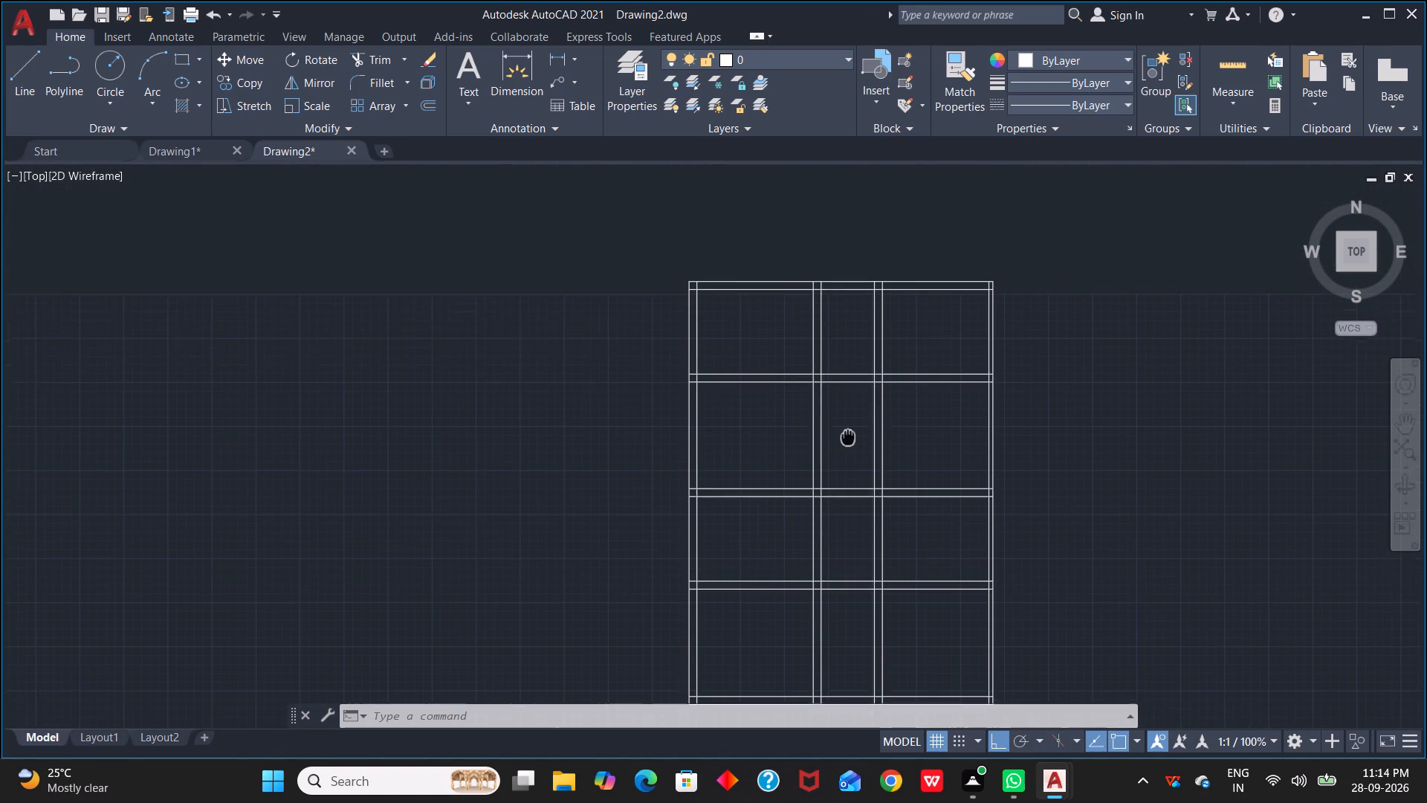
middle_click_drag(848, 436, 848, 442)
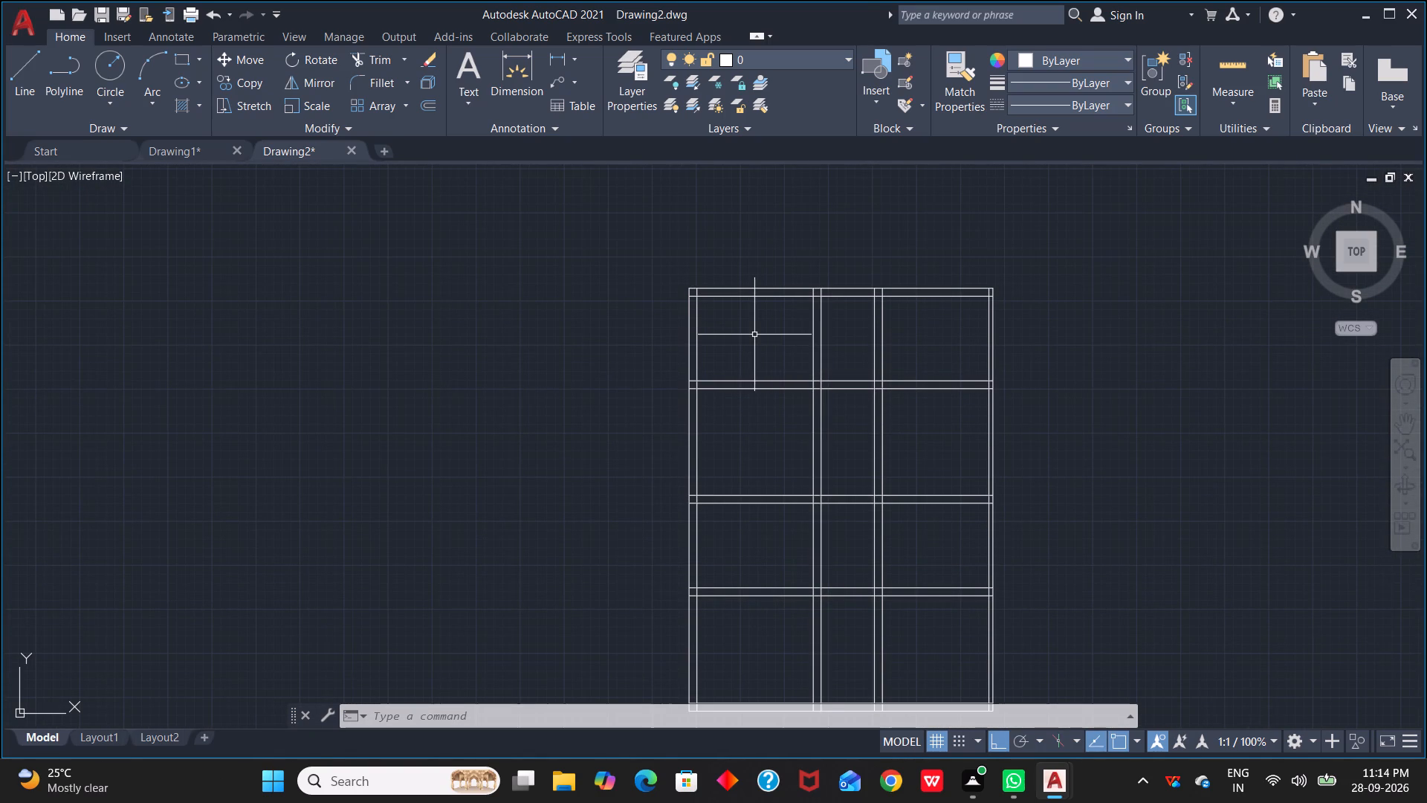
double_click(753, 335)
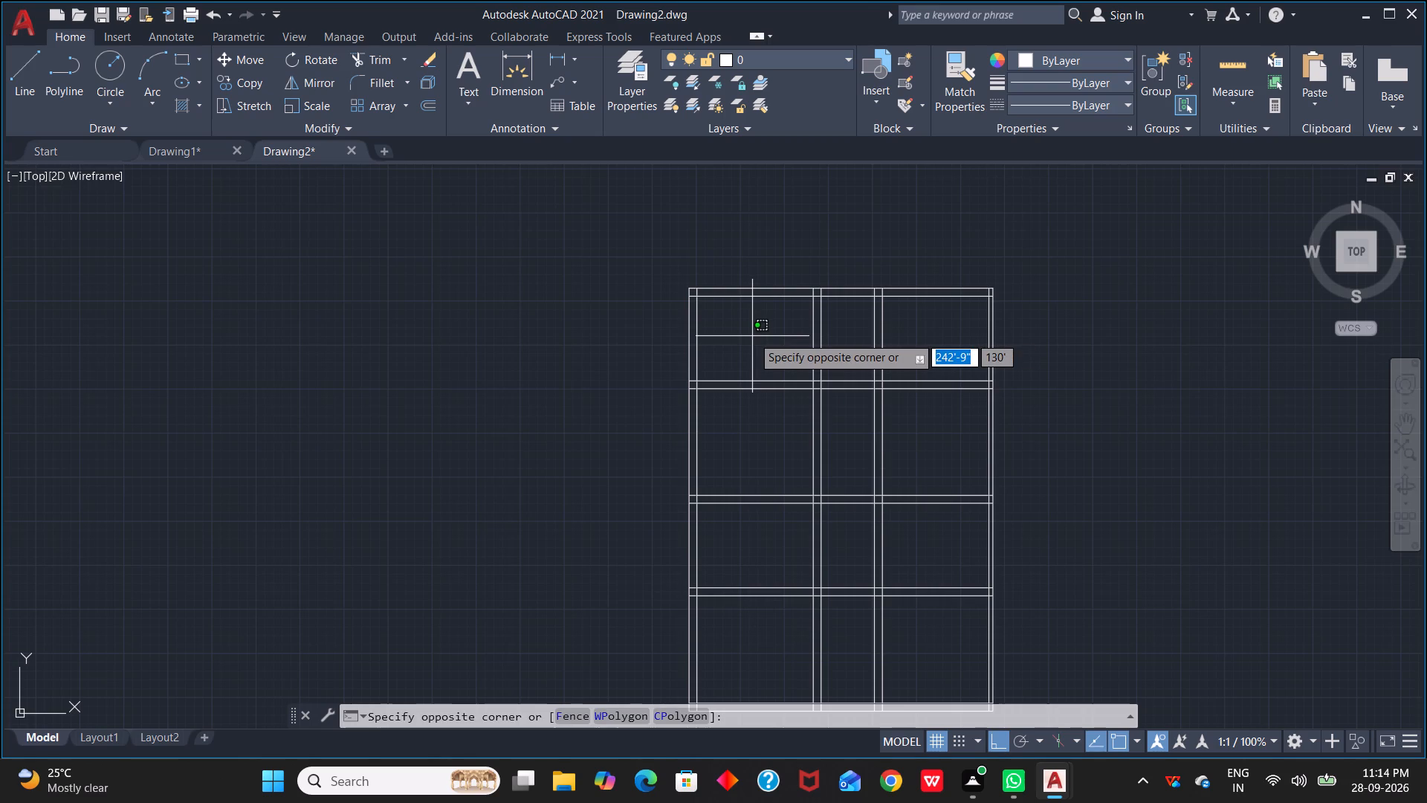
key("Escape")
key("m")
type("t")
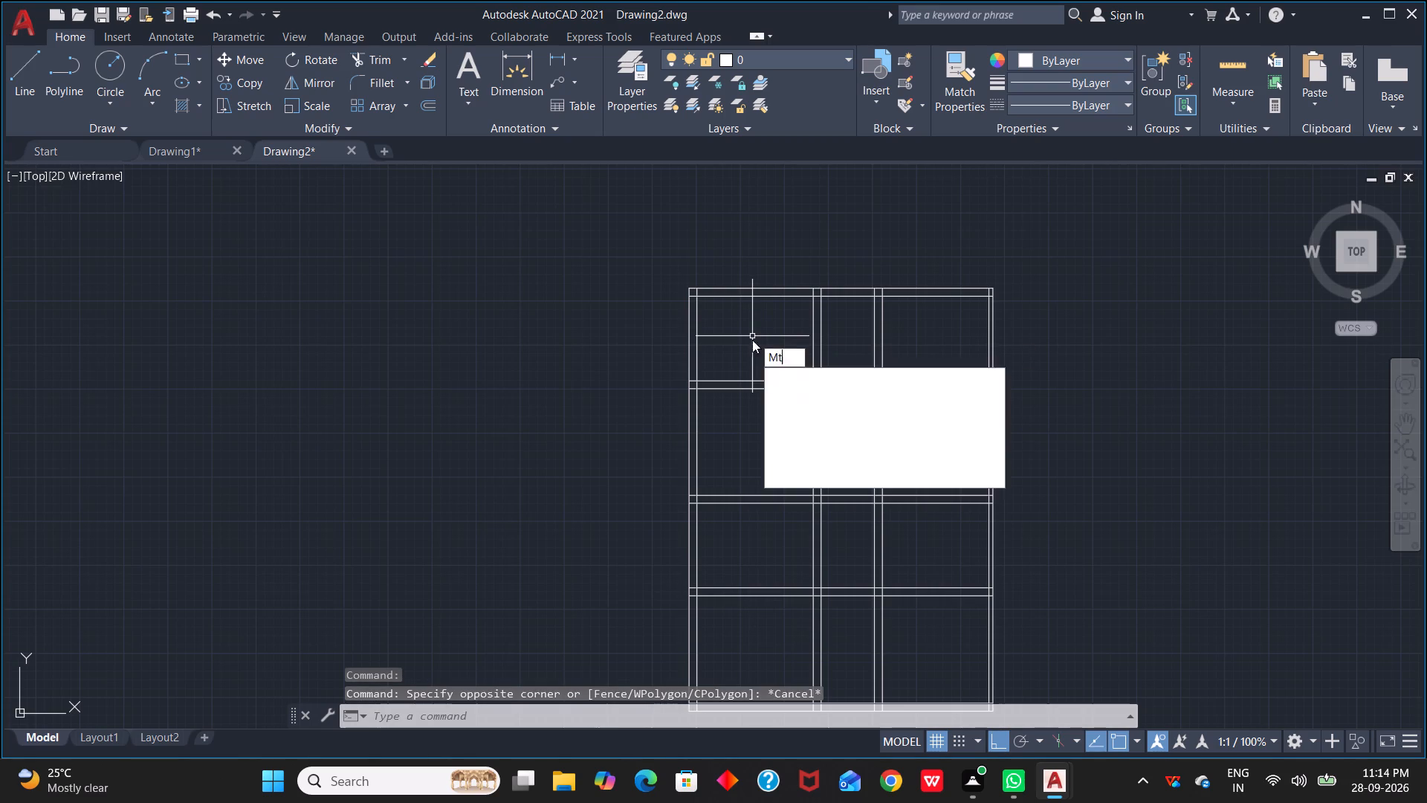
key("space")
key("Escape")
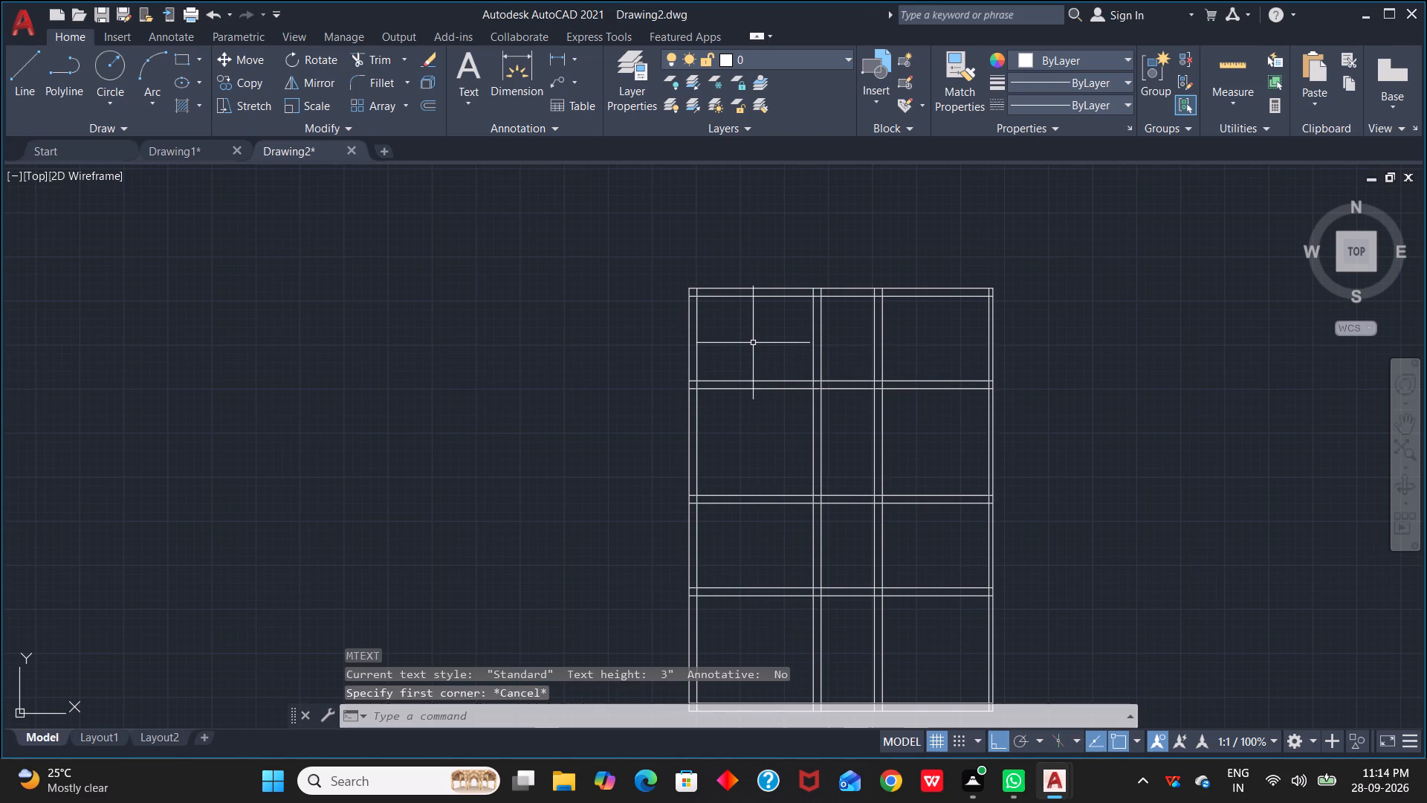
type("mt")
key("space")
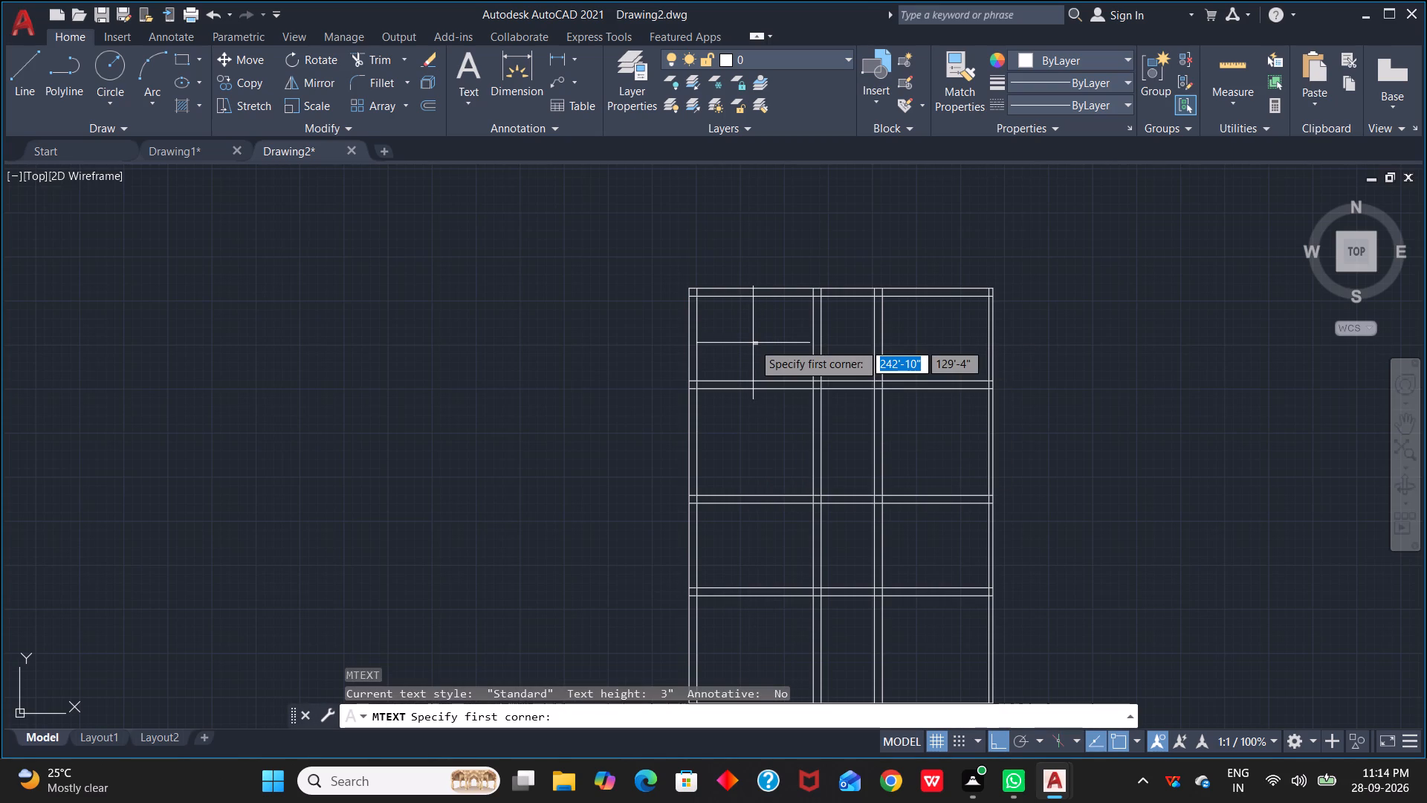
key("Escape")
Add a multiline text label reading BED ROOM in the top-left room of the plan.
type("mt")
left_click(796, 384)
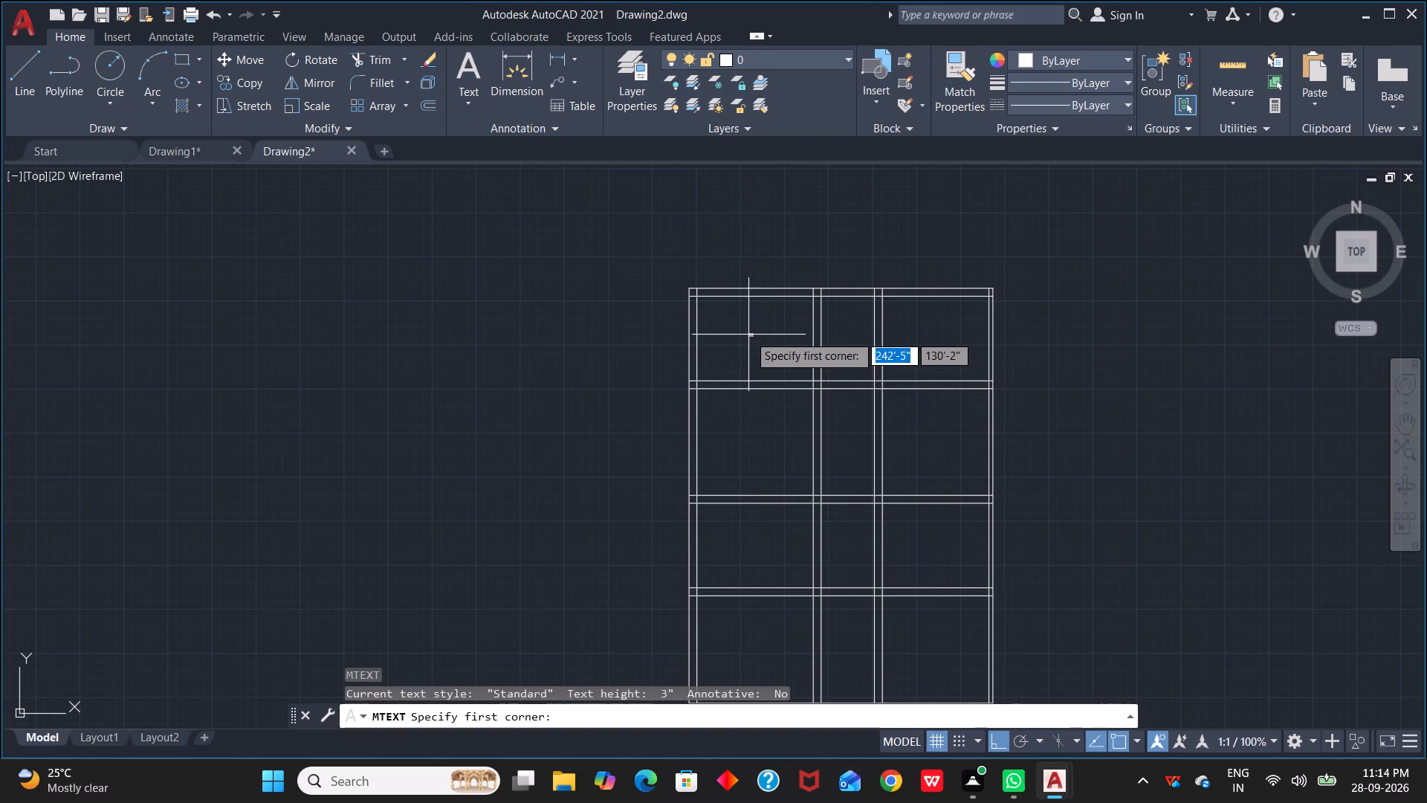
double_click(748, 335)
left_click(748, 335)
scroll(748, 335, "up", 2)
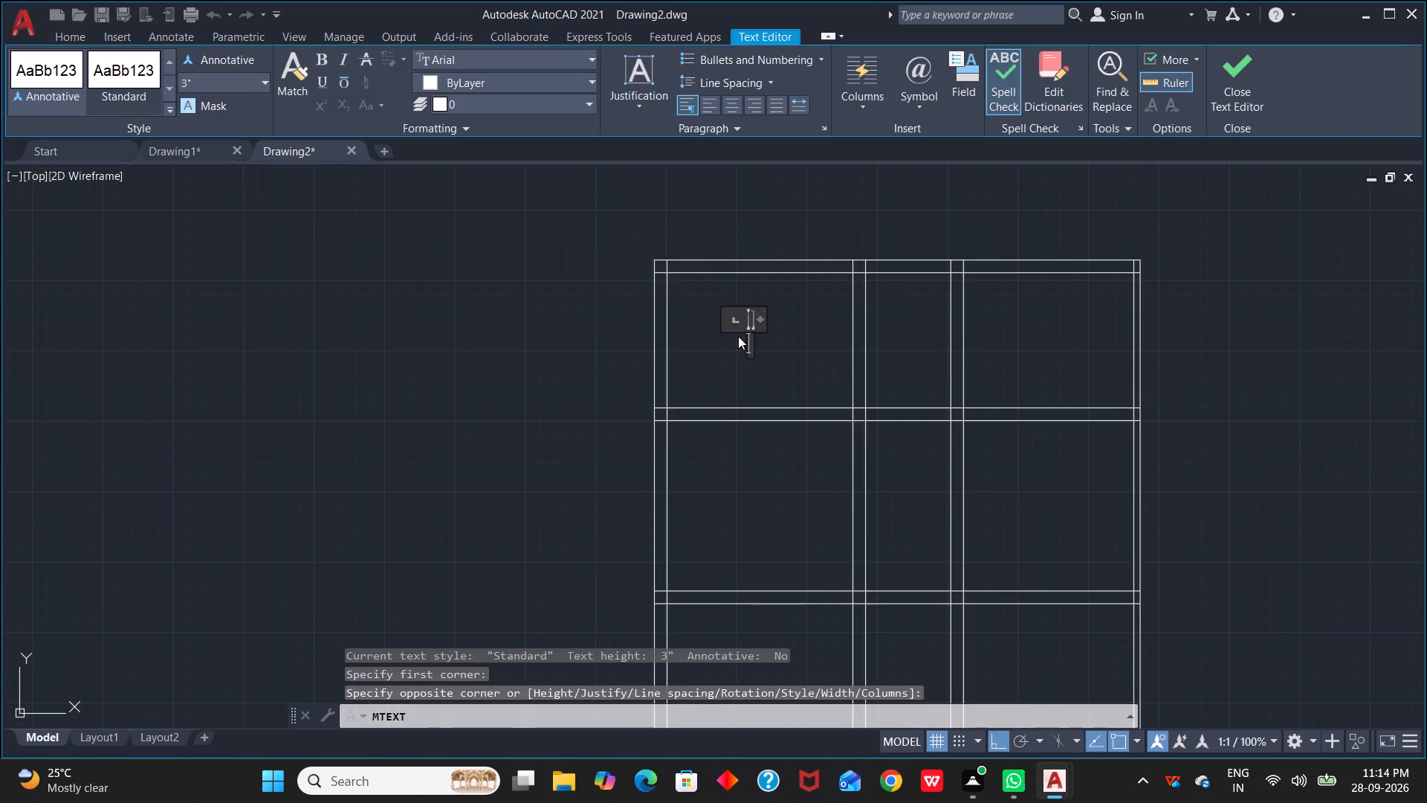
type("bed")
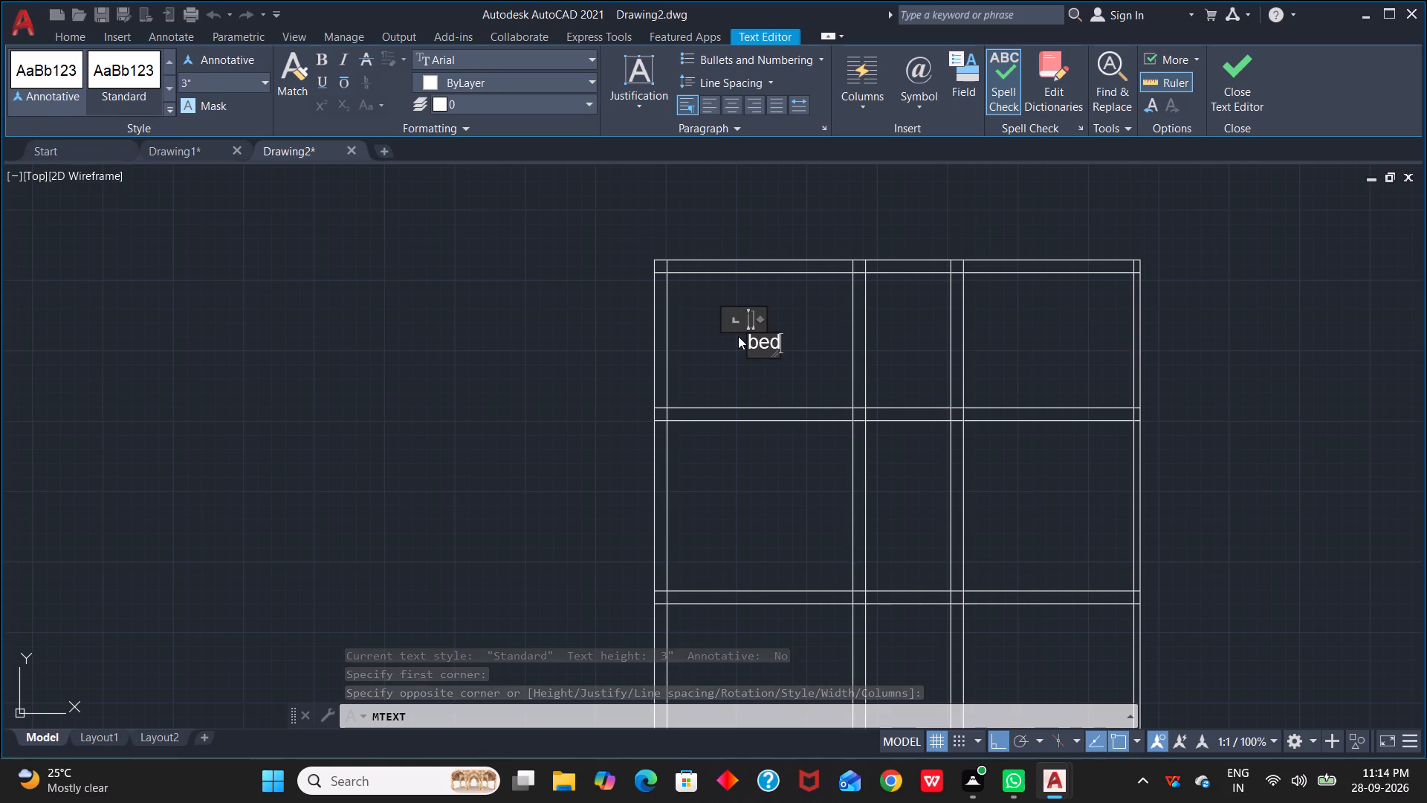
key("BackSpace")
key("BackSpace")
key("BackSpace")
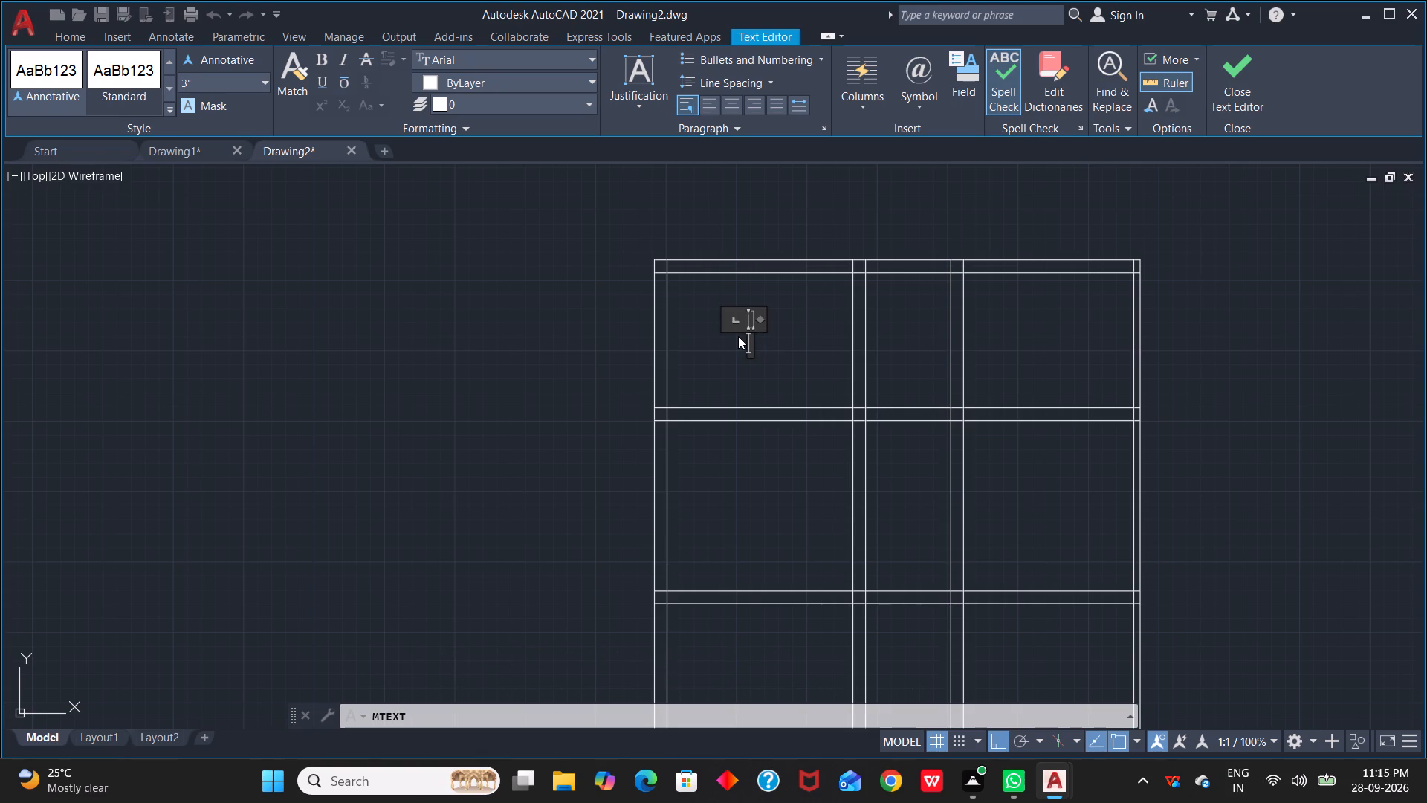
type("BED")
key("space")
type("ROOM")
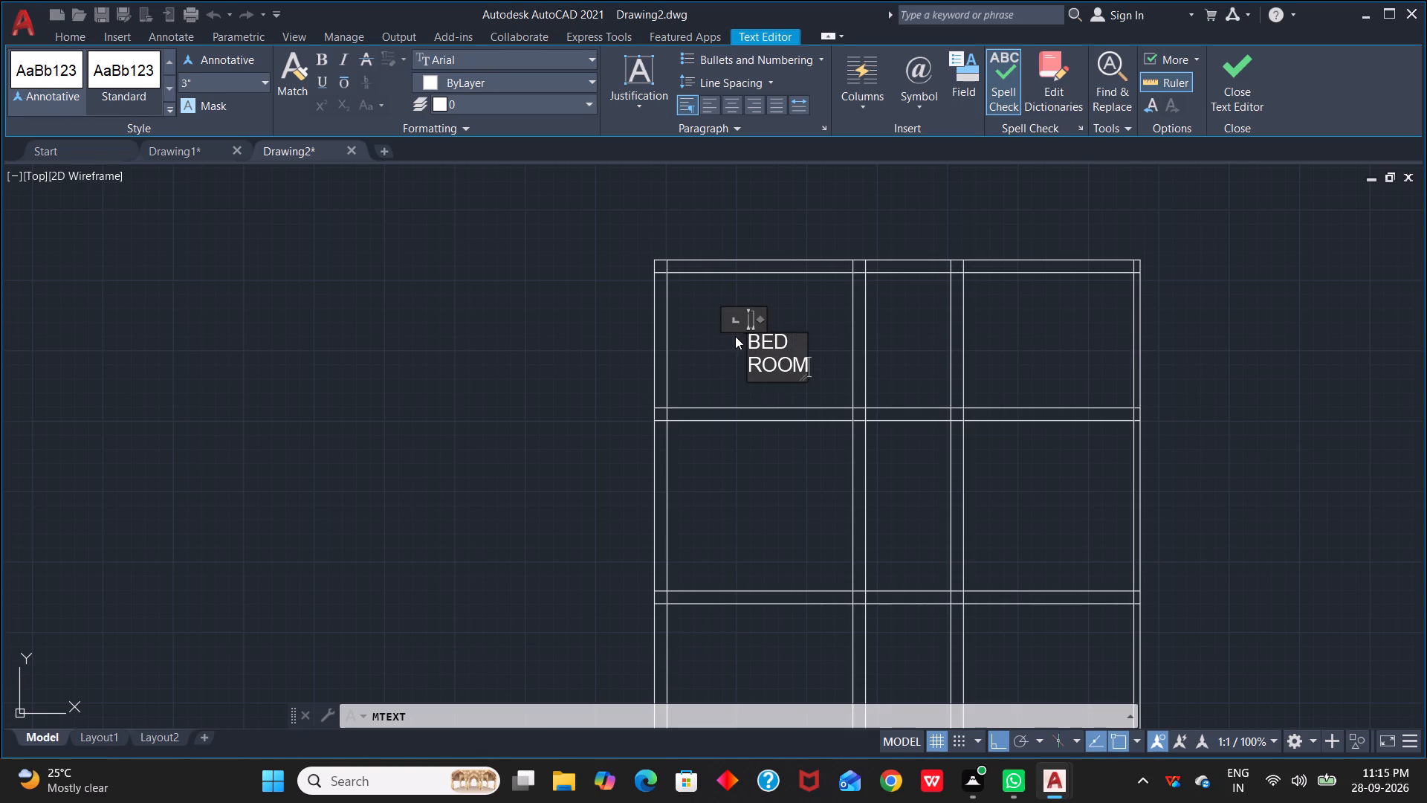
Widen the bedroom label's text frame so BED ROOM fits on one line, and add a second line reading 11'x8'.
left_click_drag(761, 317, 859, 317)
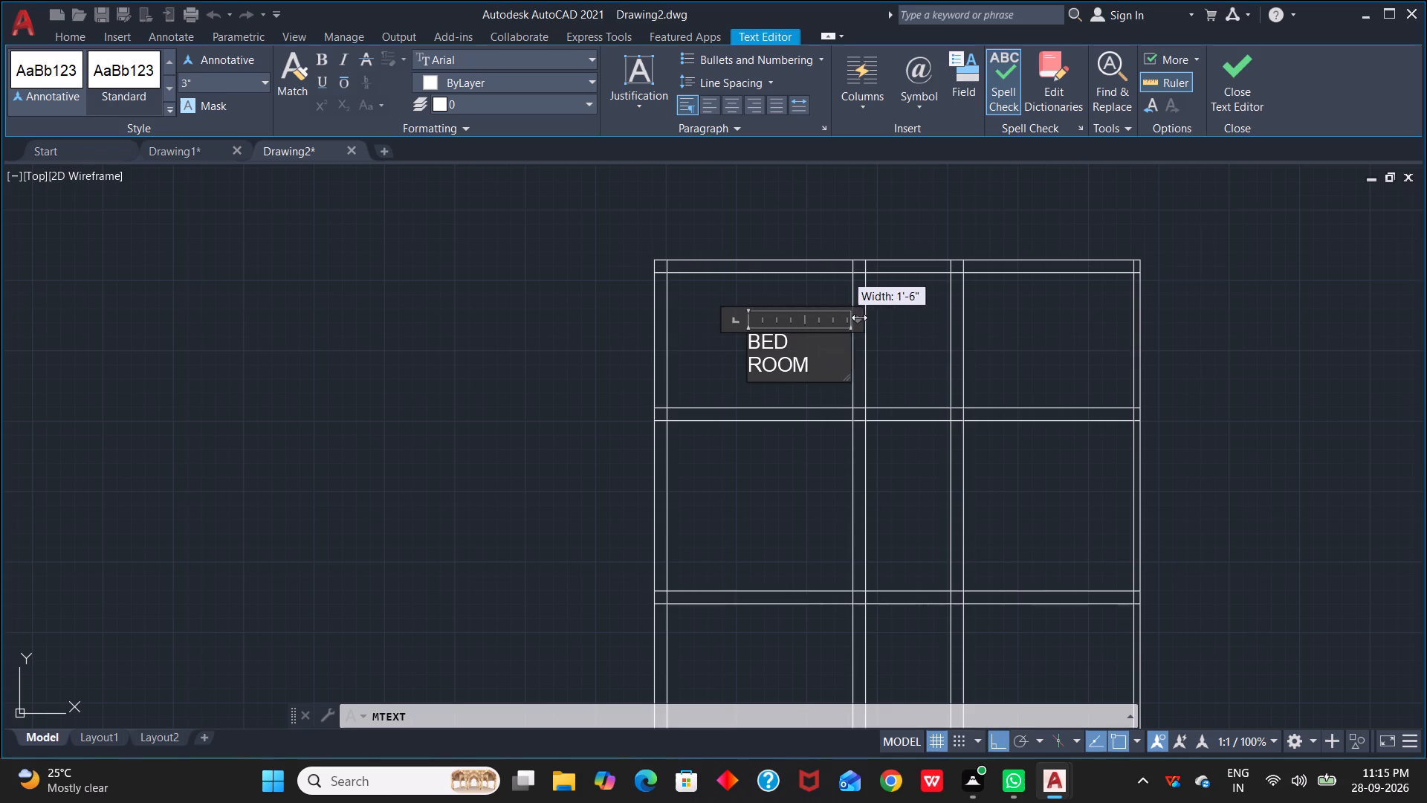
left_click_drag(859, 317, 865, 317)
left_click_drag(730, 310, 728, 310)
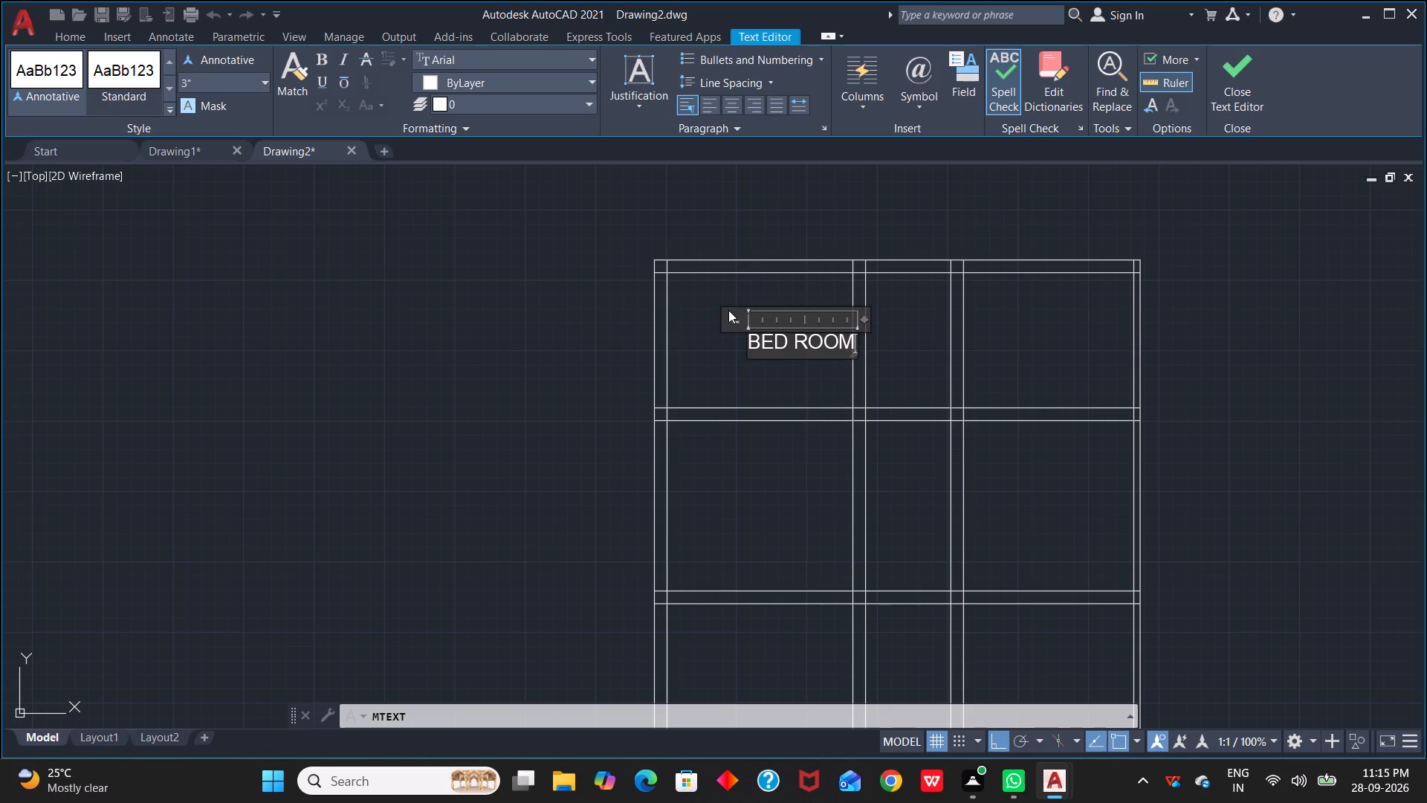
left_click_drag(728, 310, 711, 309)
key("Return")
type("11'")
key("shift+x")
key("8")
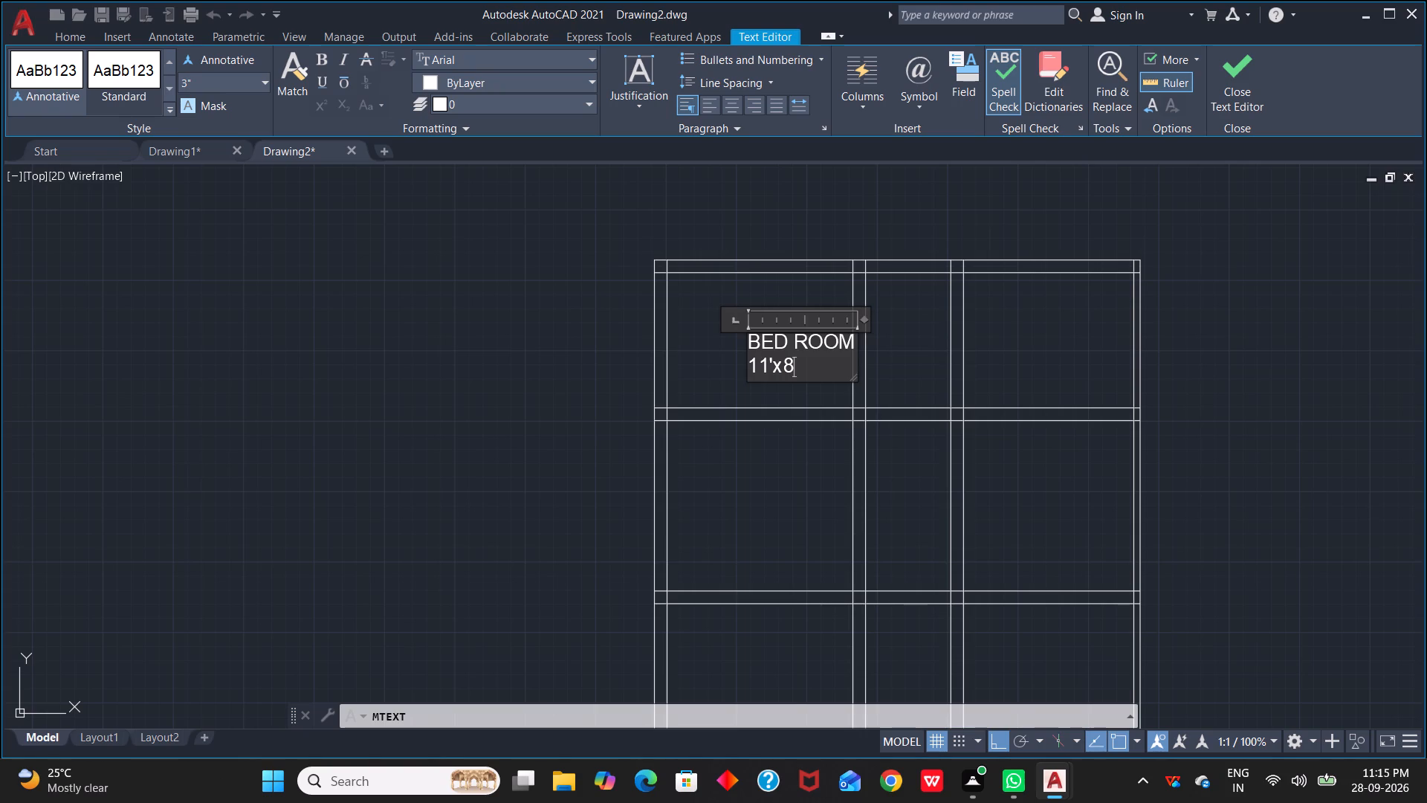
key("apostrophe")
left_click(734, 359)
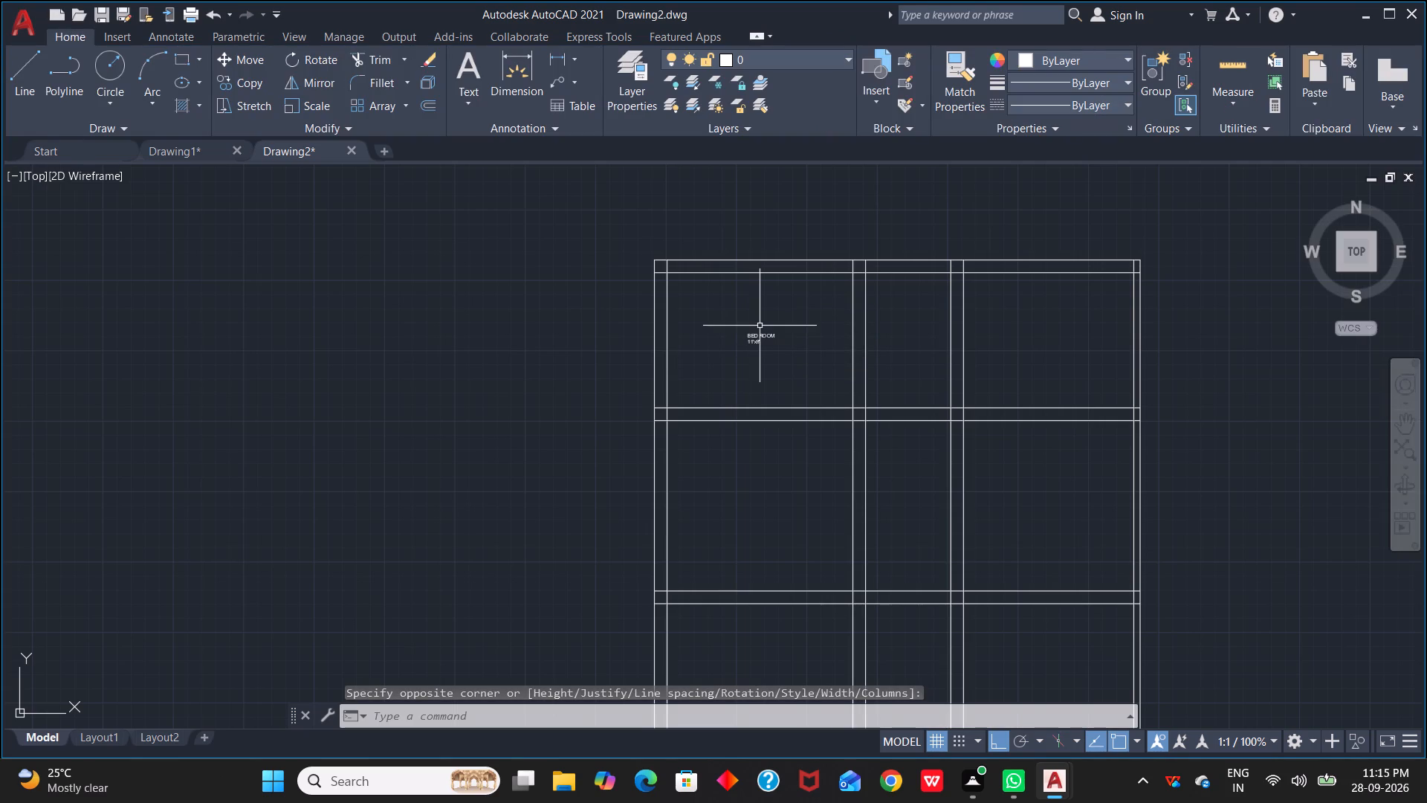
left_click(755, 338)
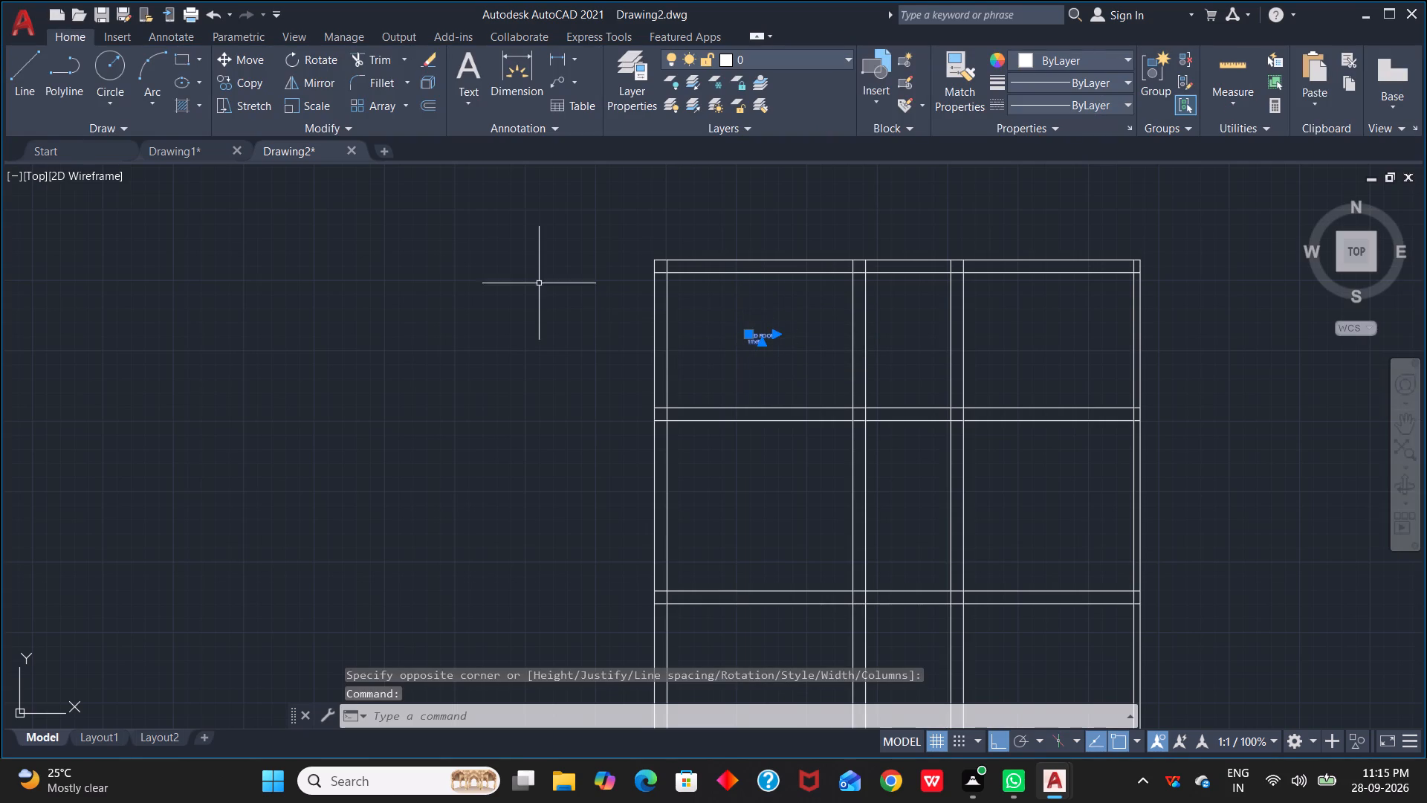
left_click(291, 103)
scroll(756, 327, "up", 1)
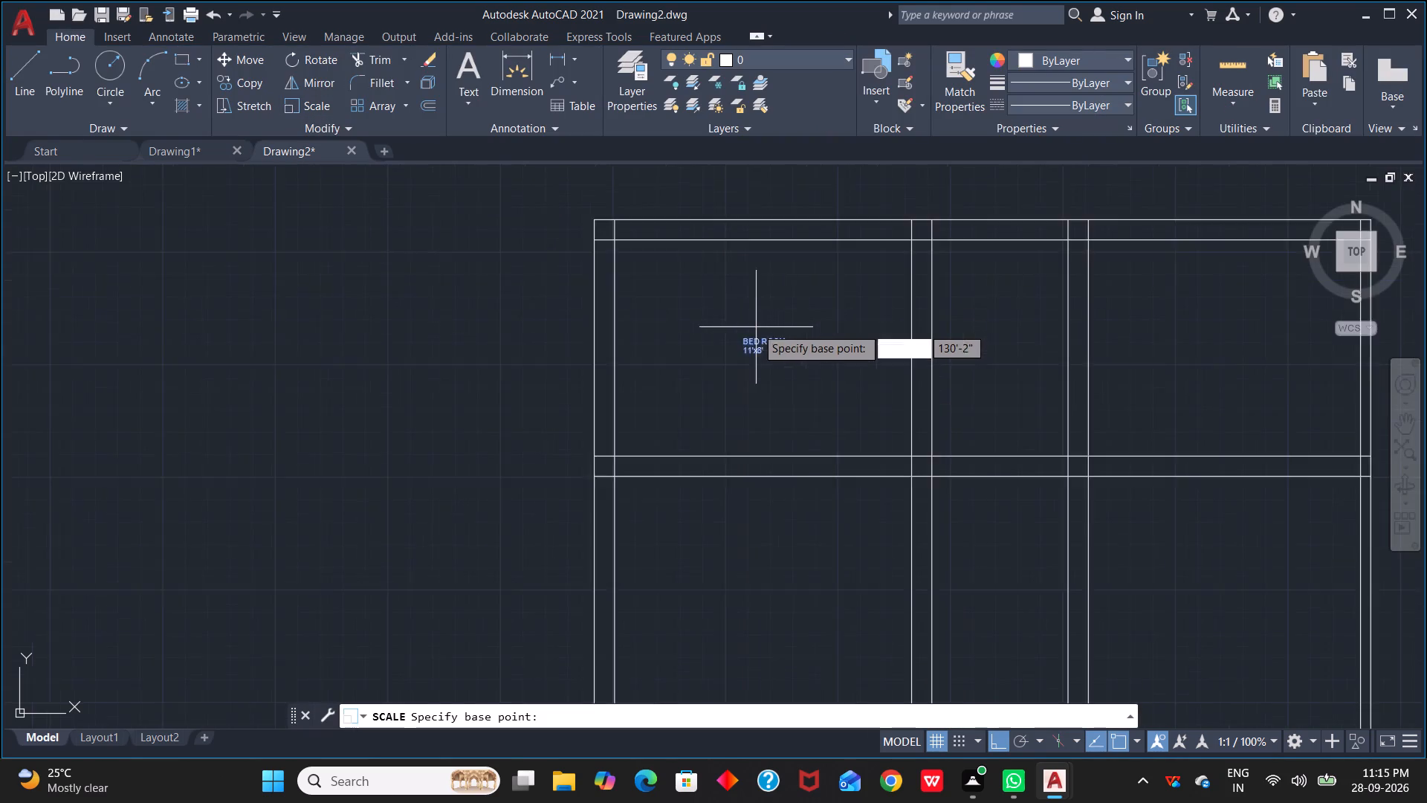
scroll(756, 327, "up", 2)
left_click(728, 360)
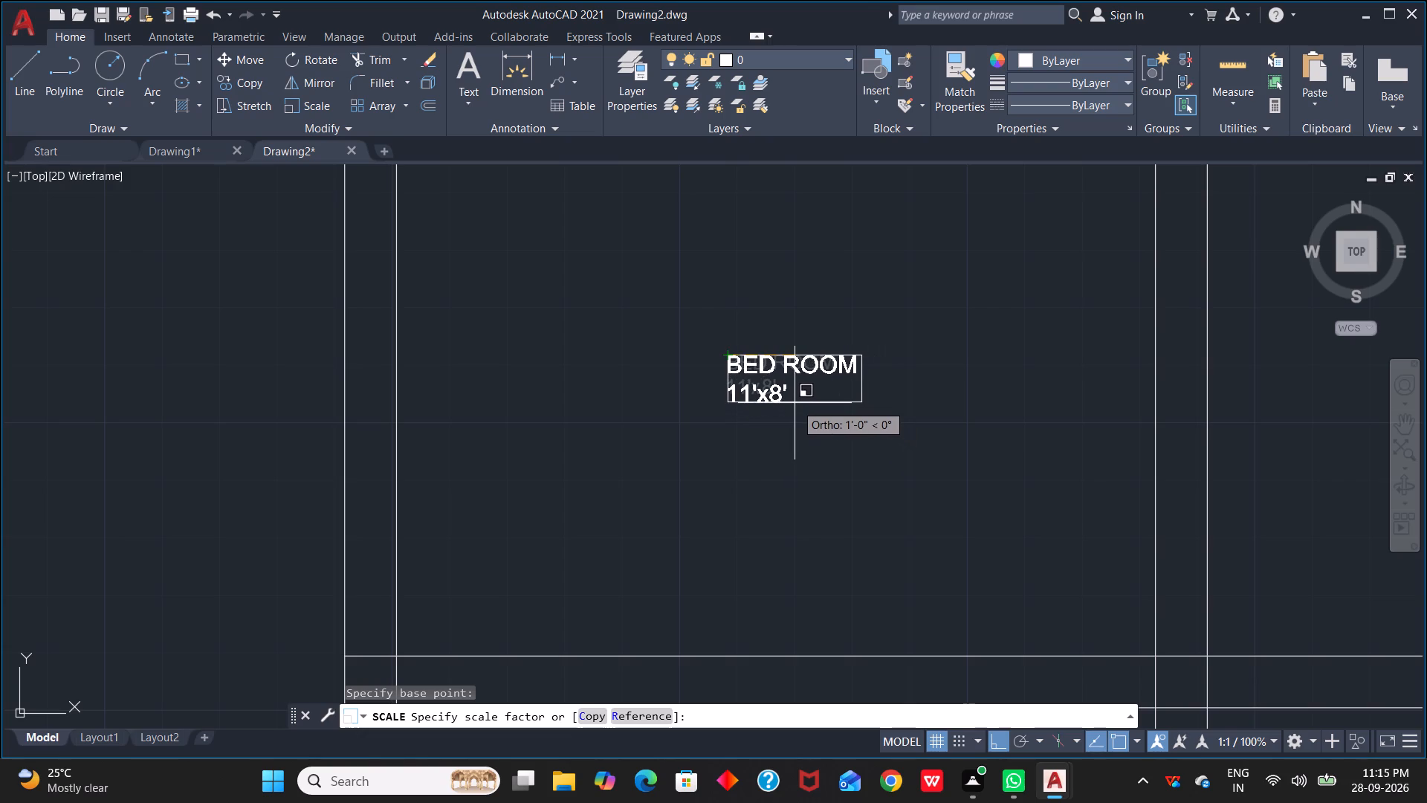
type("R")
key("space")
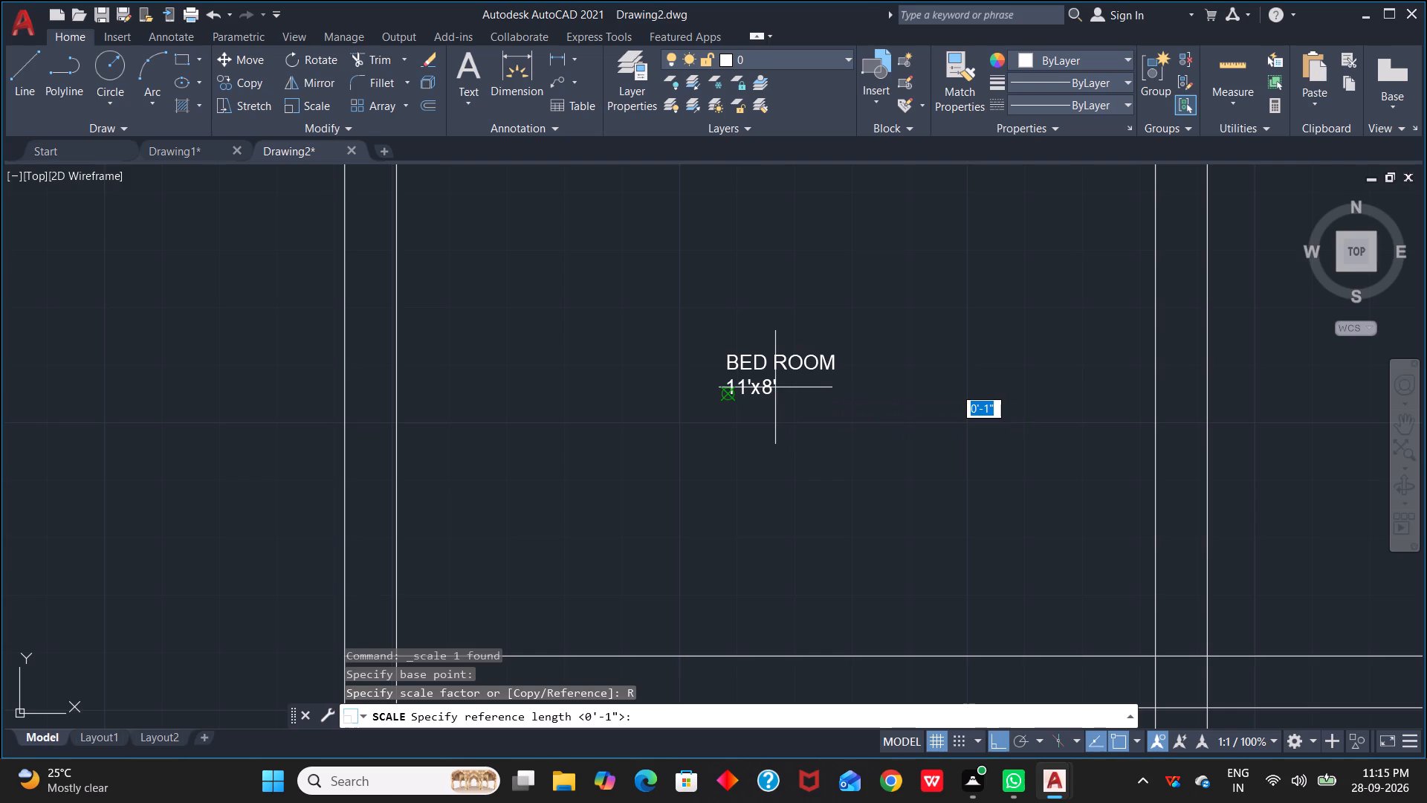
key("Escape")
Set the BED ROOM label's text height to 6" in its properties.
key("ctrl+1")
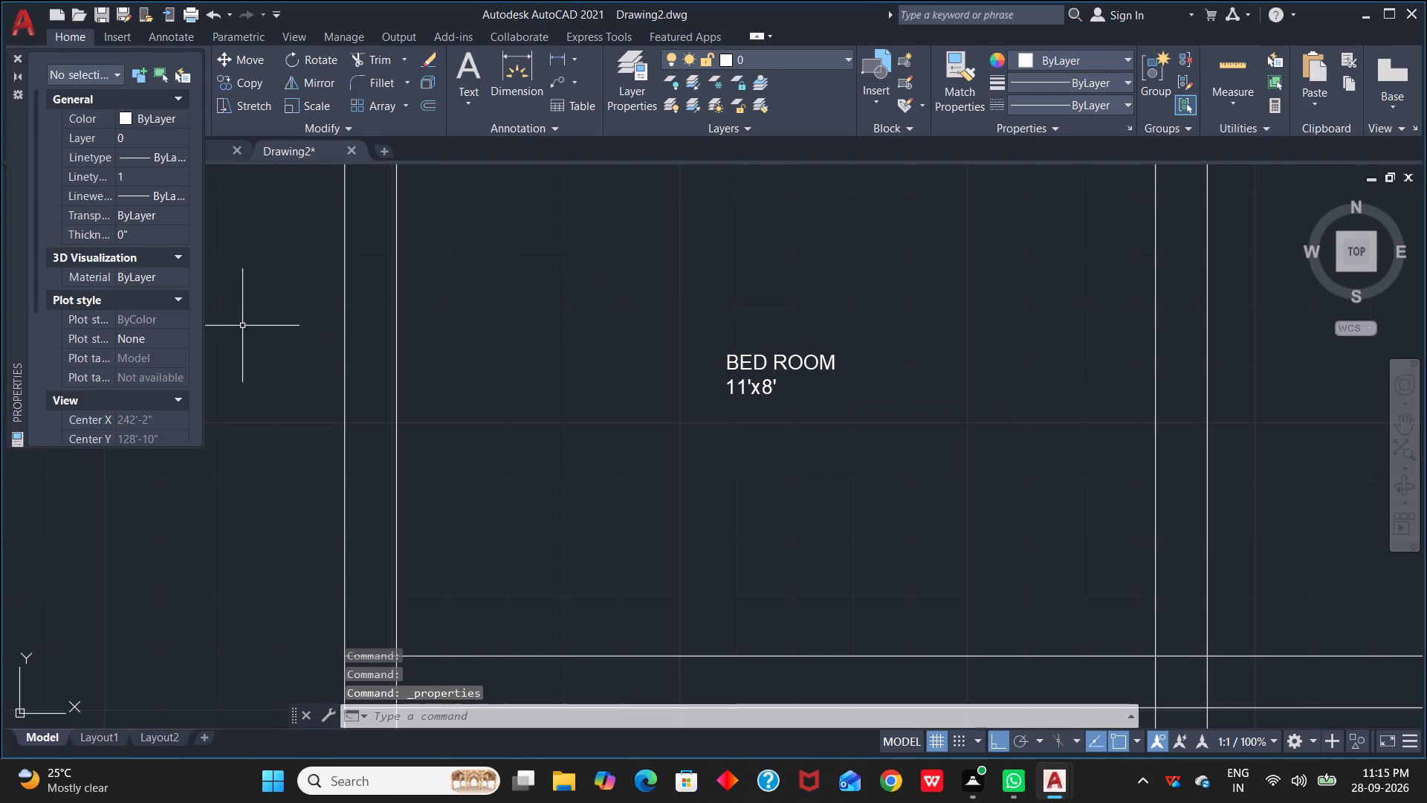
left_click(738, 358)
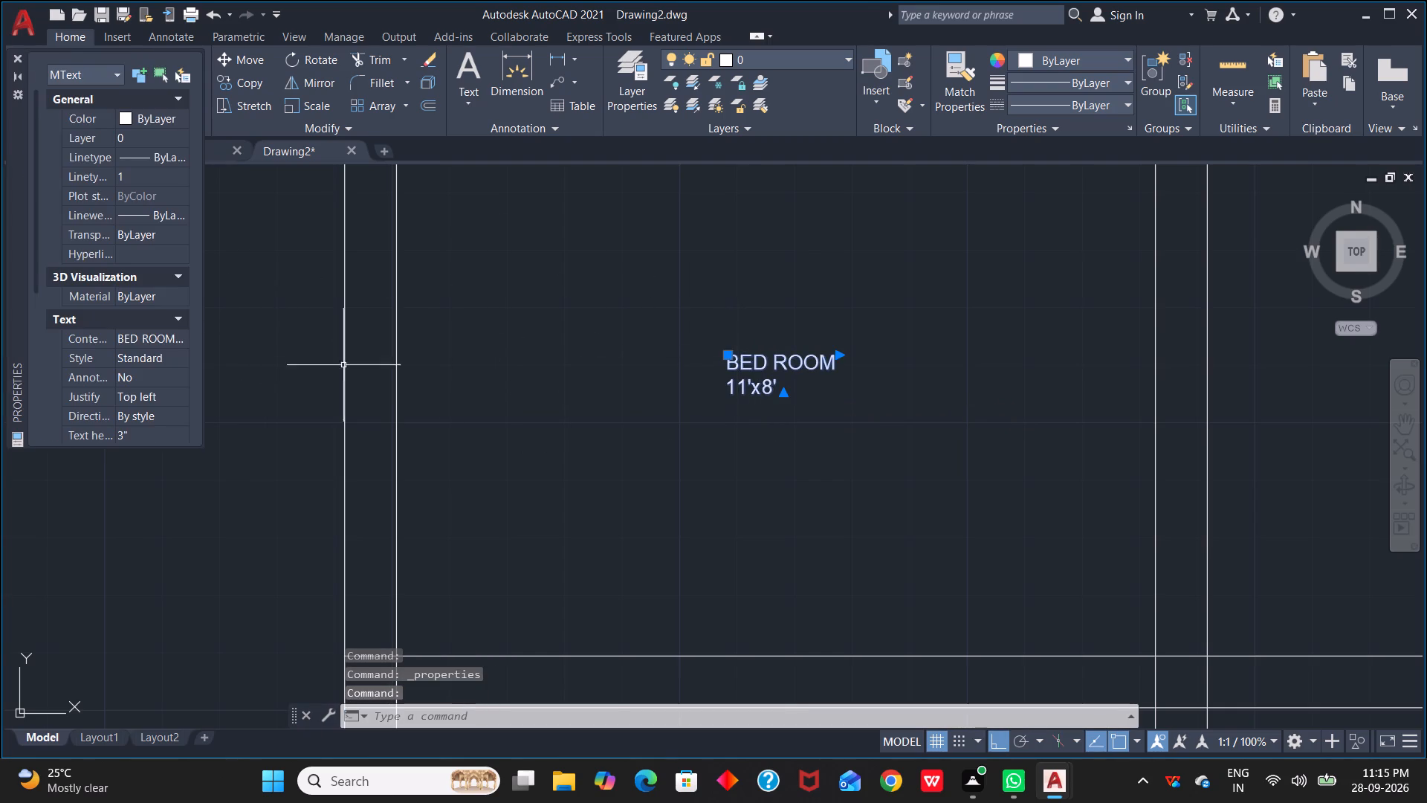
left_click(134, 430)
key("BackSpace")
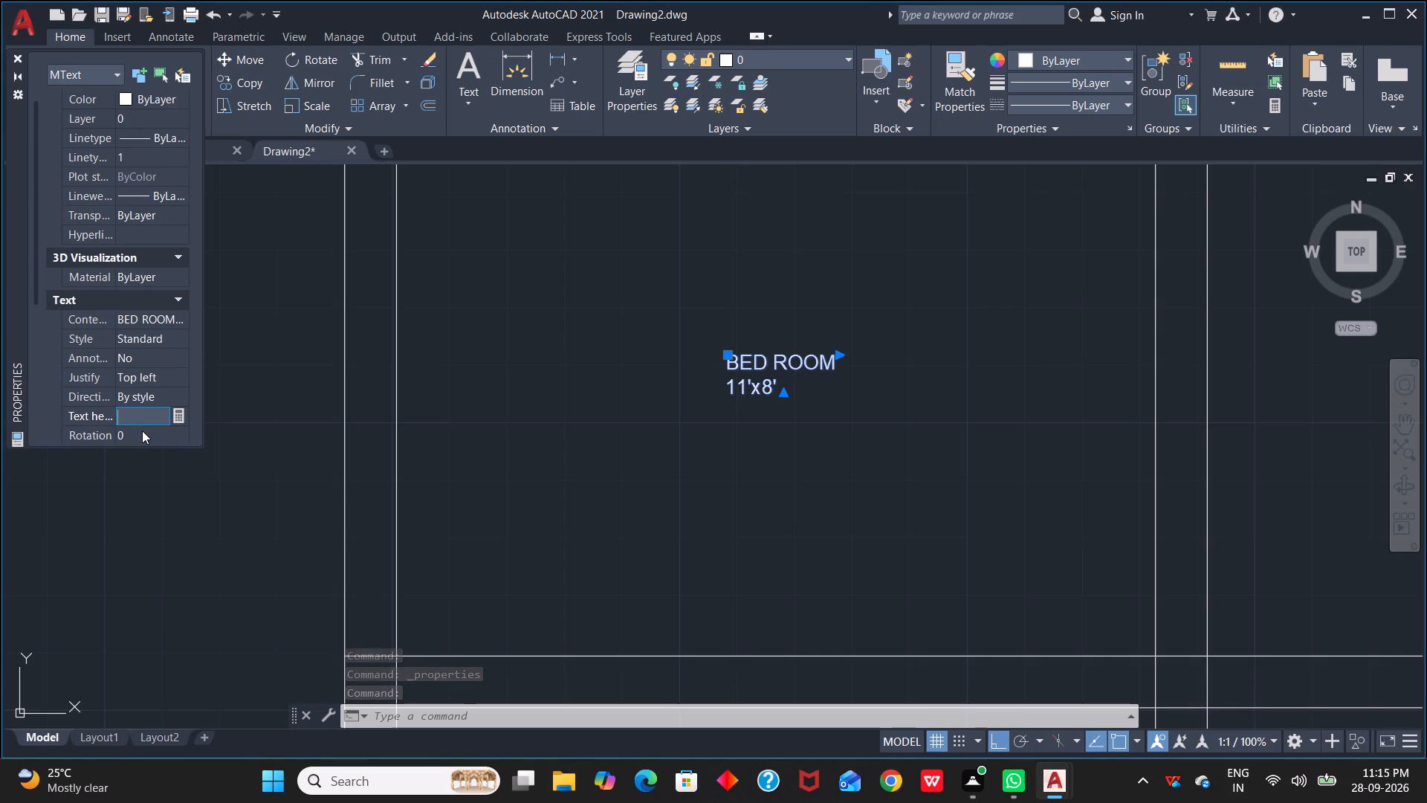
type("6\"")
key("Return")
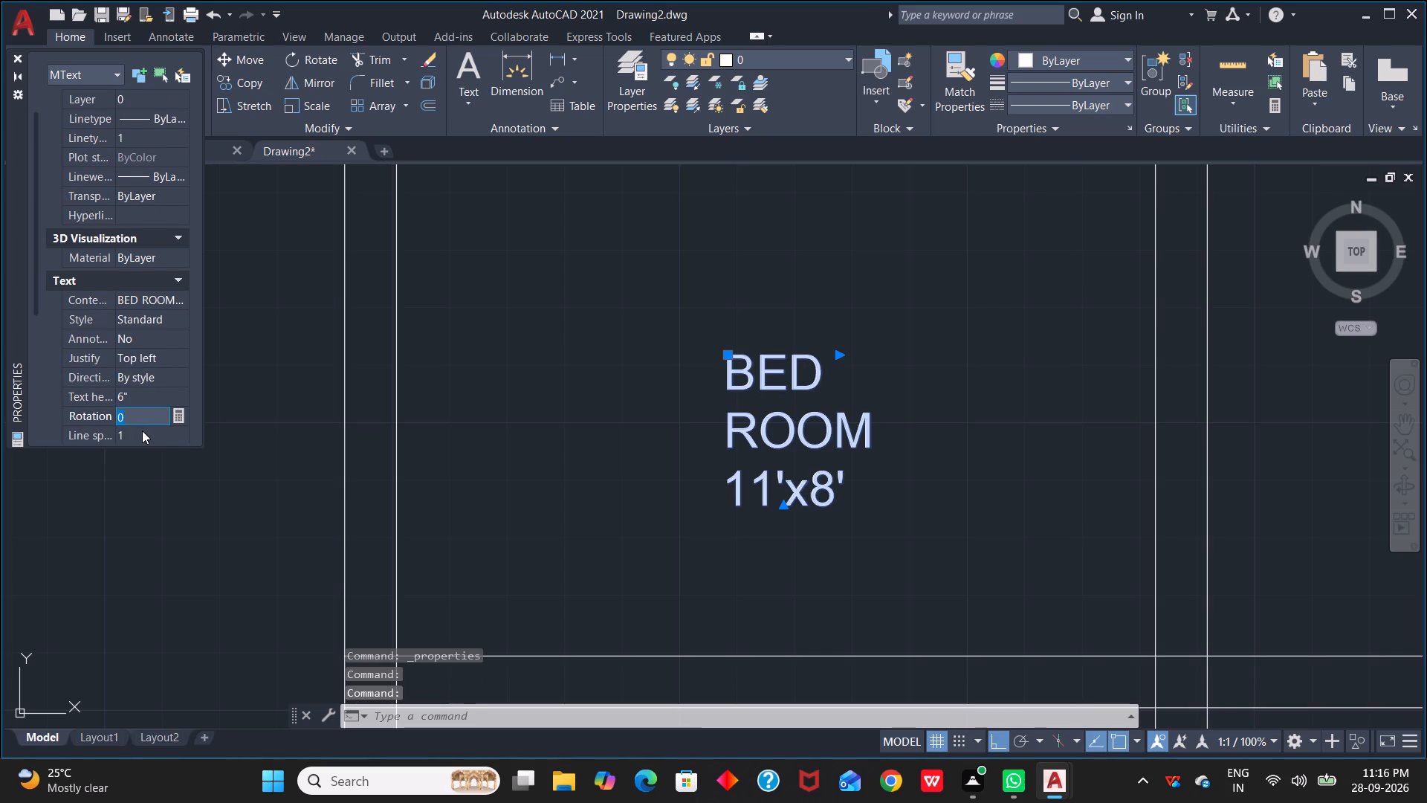
Set the BED ROOM label's text height to 5".
scroll(922, 393, "down", 3)
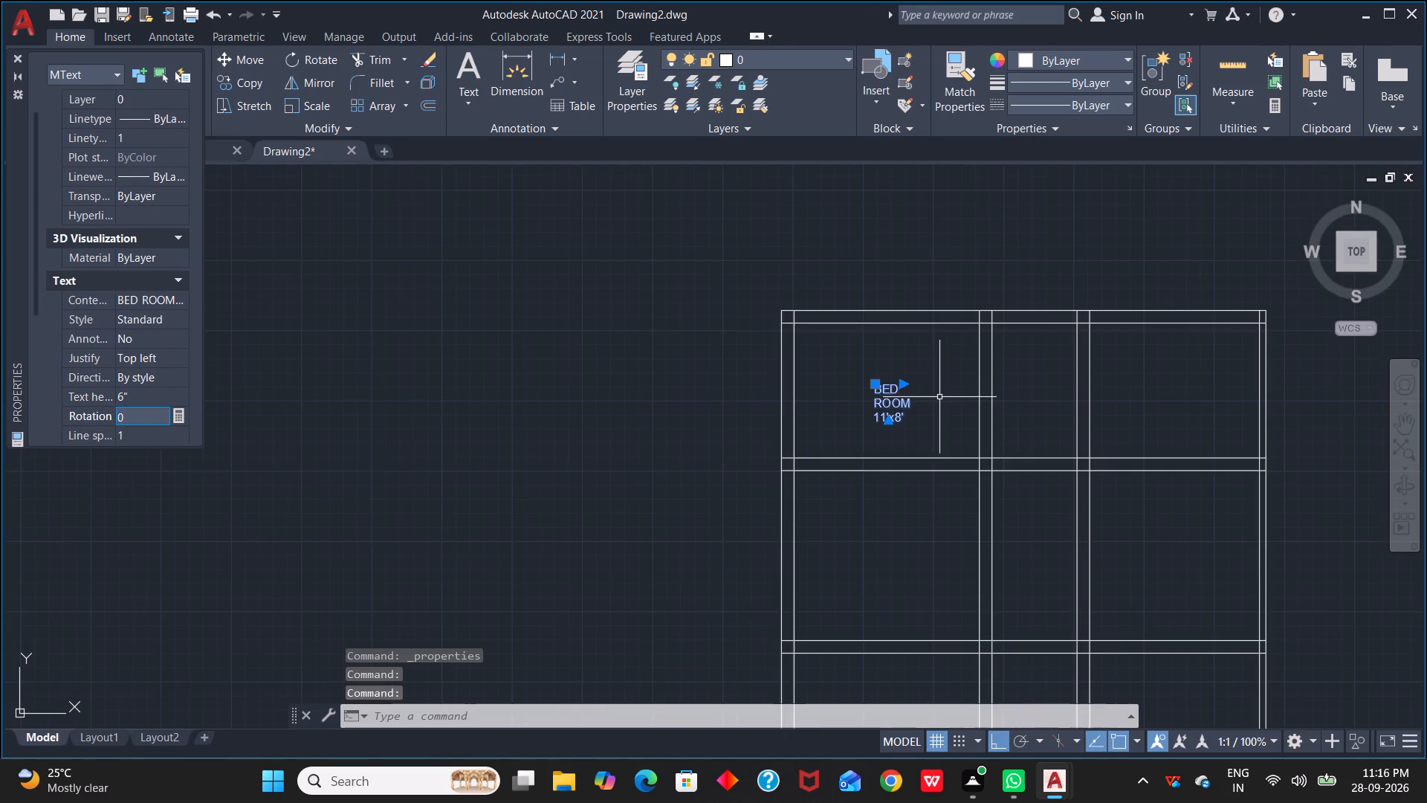
scroll(939, 397, "up", 1)
scroll(939, 397, "down", 1)
scroll(916, 401, "up", 1)
left_click(127, 399)
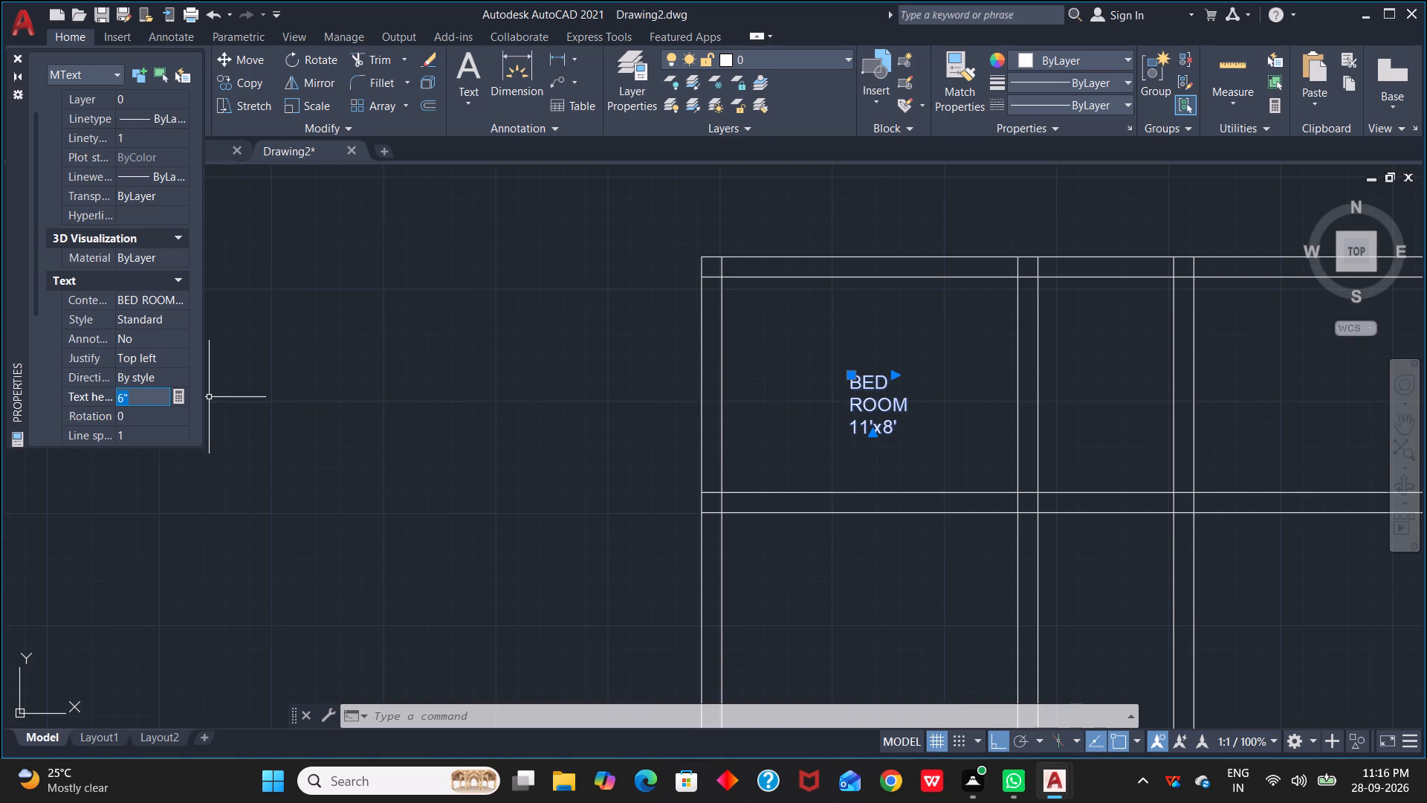
key("BackSpace")
type("5\"")
key("Return")
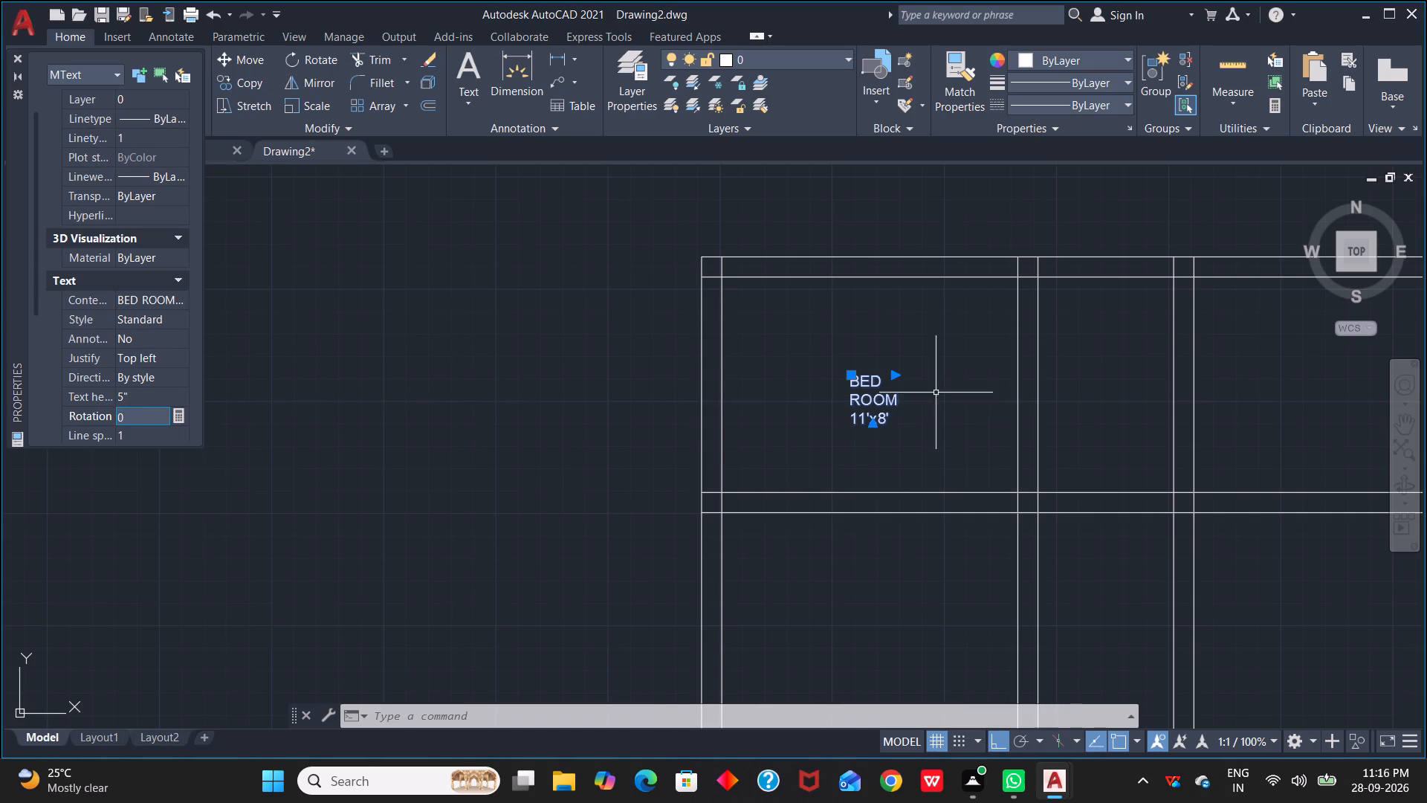
Move the BED ROOM label slightly toward the room's left wall and widen its text frame so BED ROOM fits on one line.
left_click(848, 376)
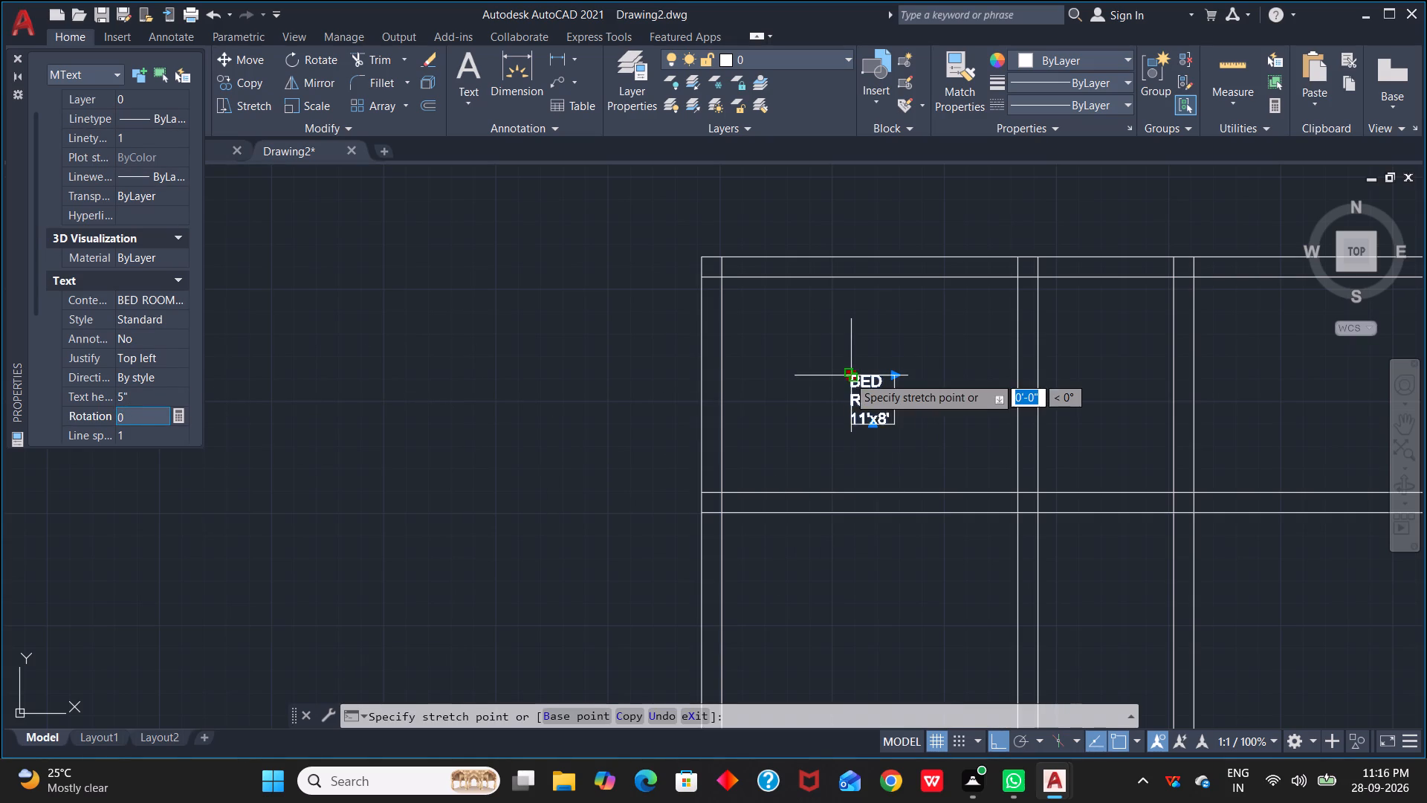
left_click(802, 352)
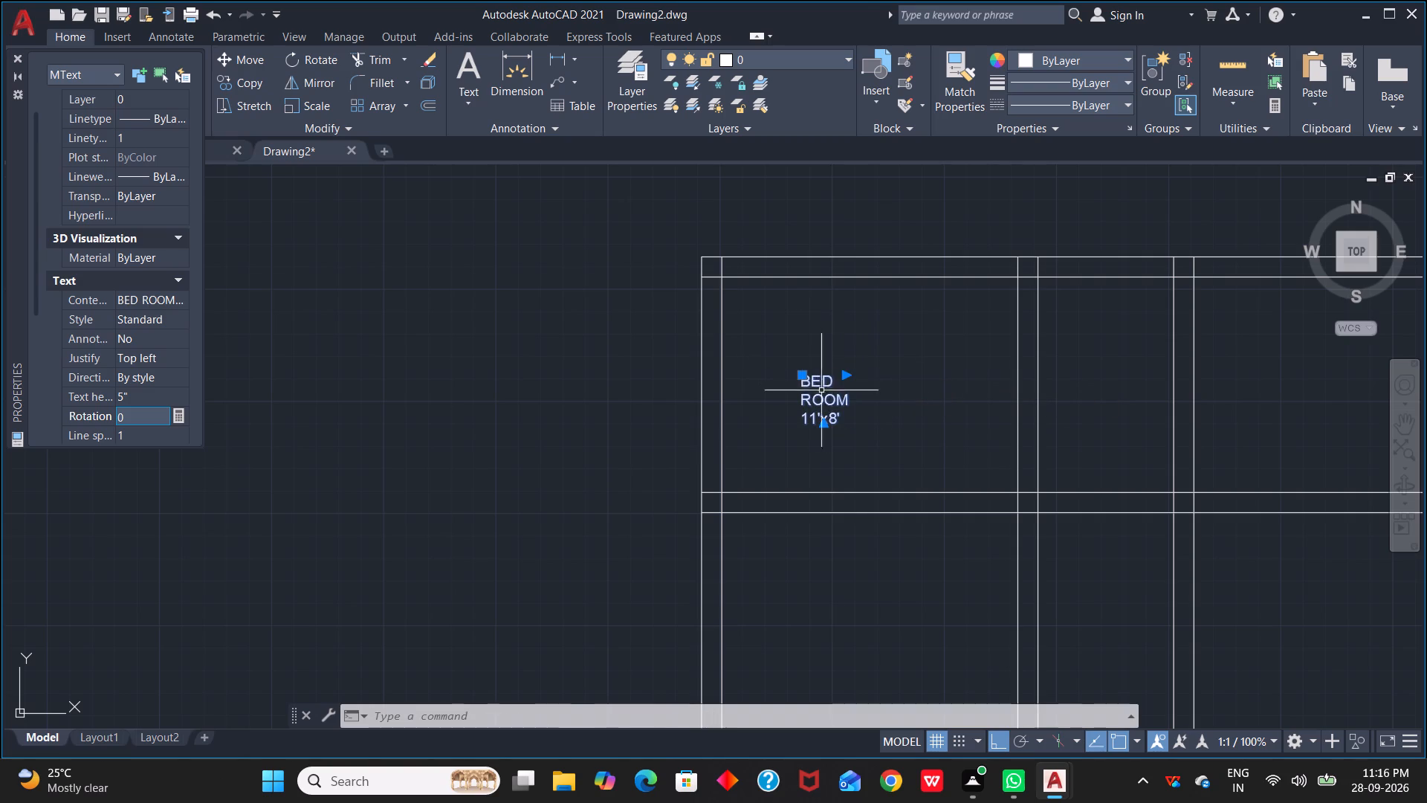
left_click_drag(844, 378, 922, 375)
left_click(922, 375)
left_click_drag(927, 378, 887, 377)
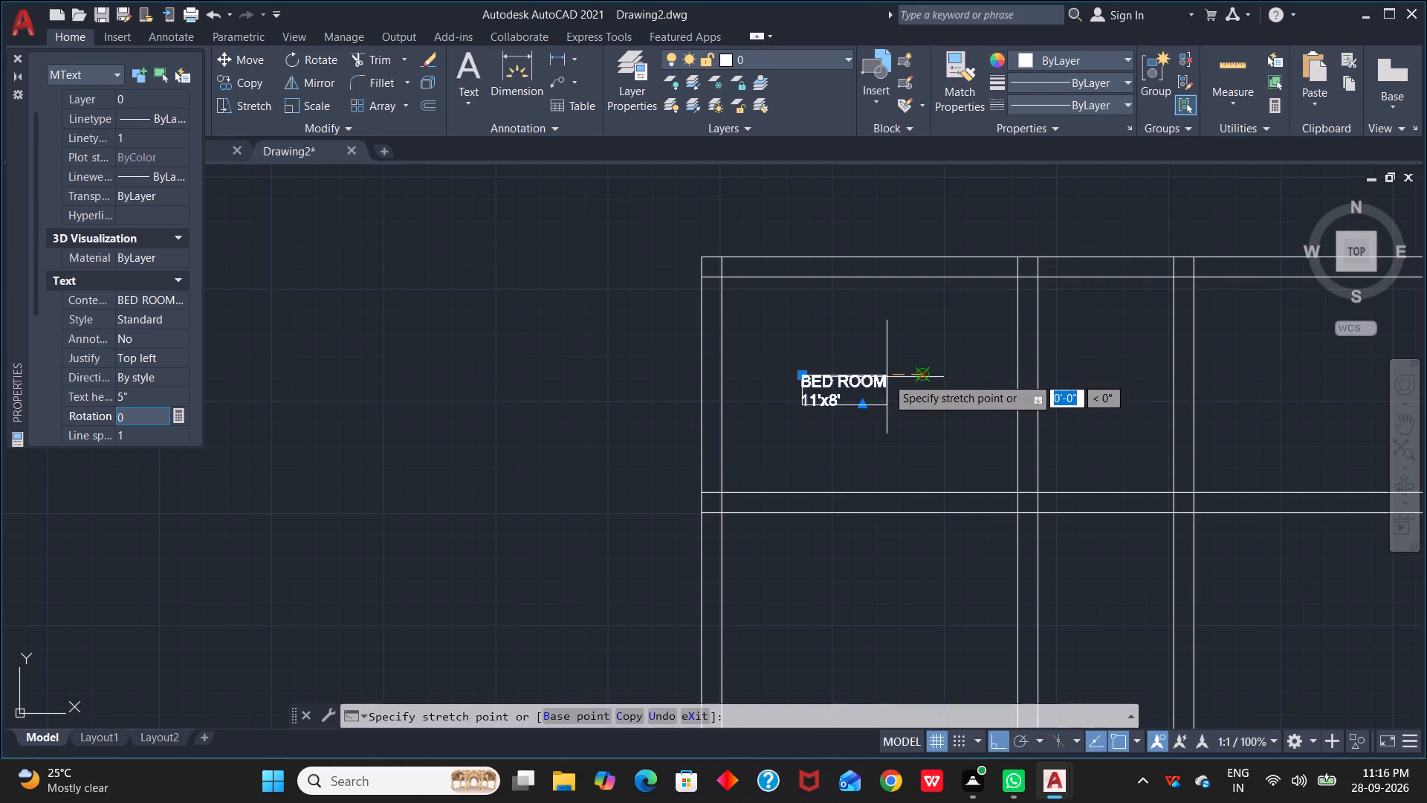
left_click_drag(887, 377, 891, 375)
left_click(891, 375)
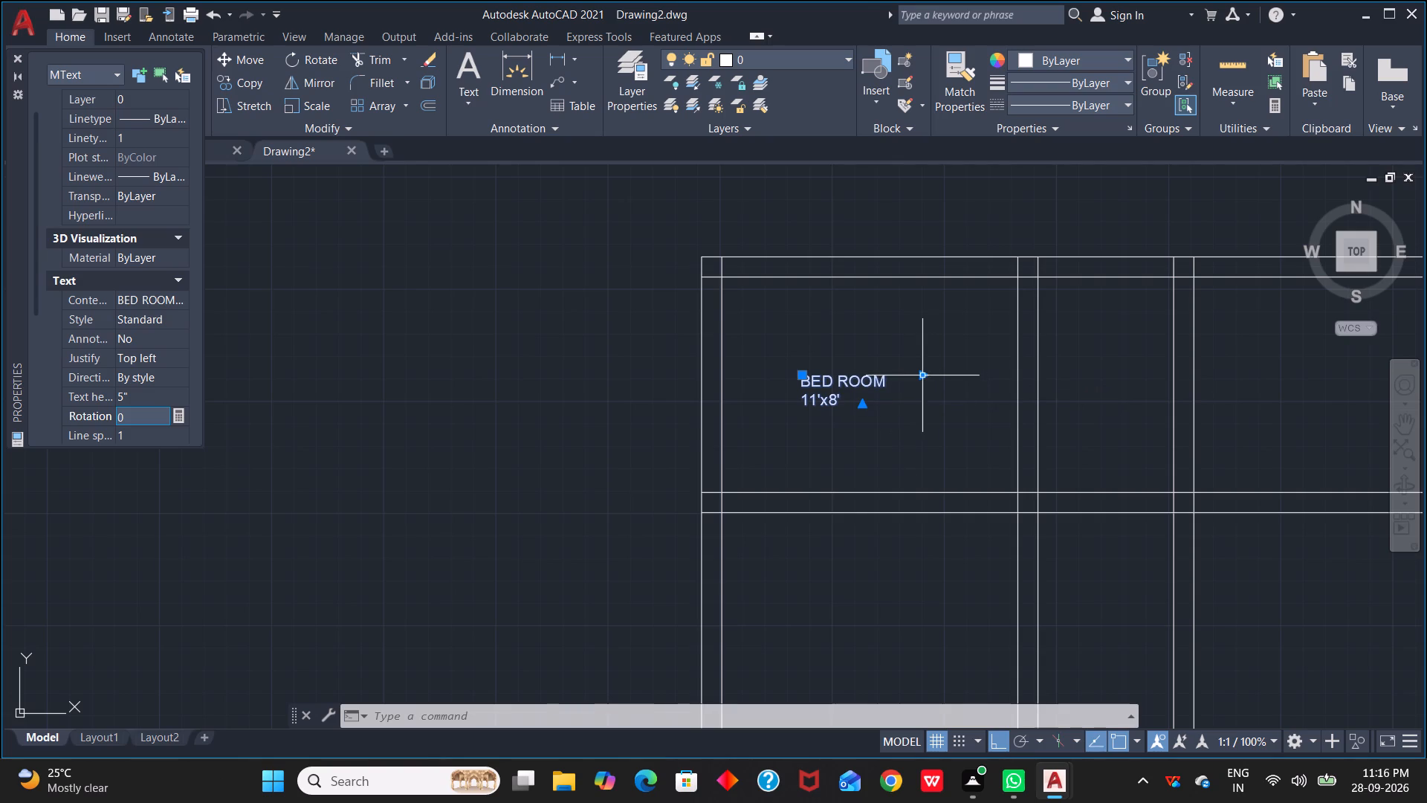
left_click_drag(924, 375, 895, 375)
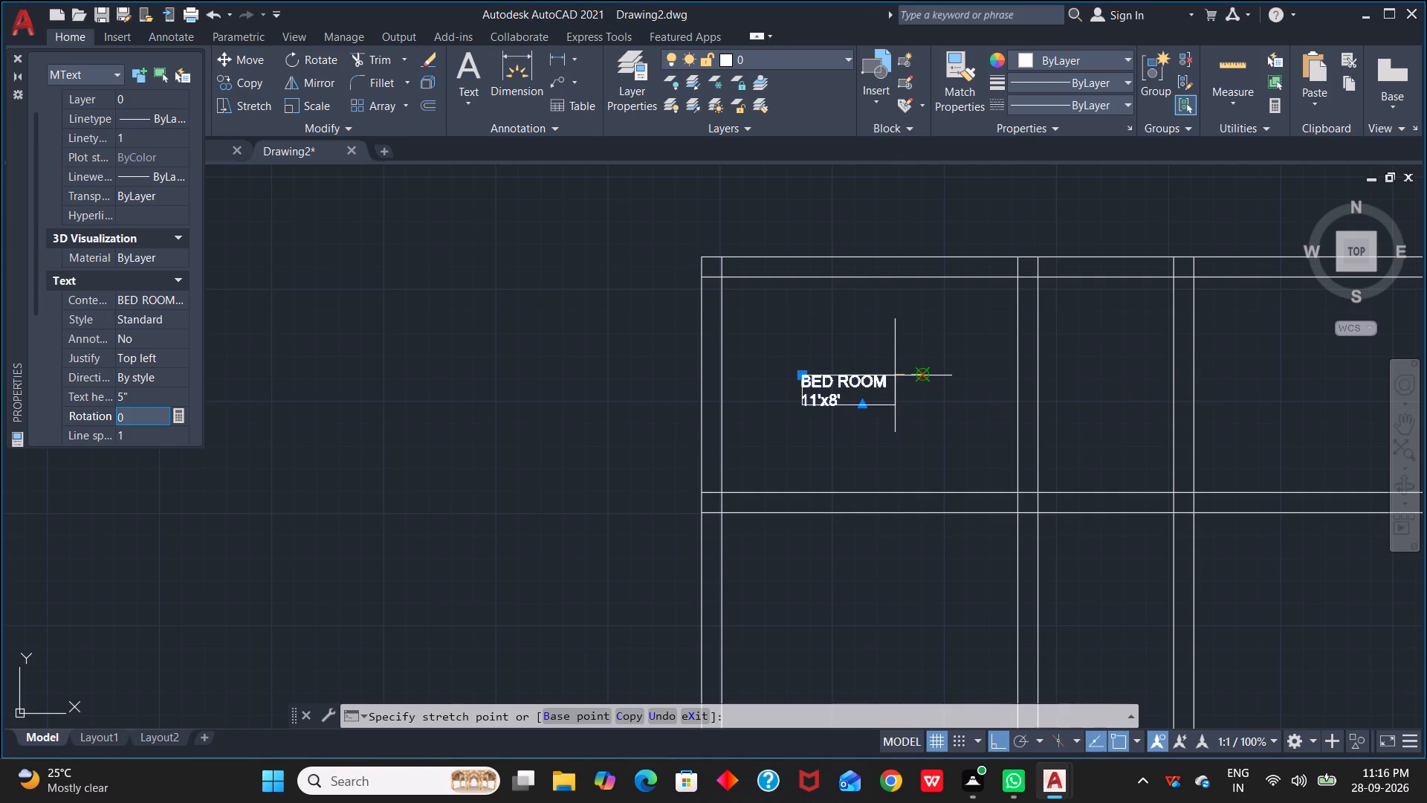
left_click(895, 375)
left_click(926, 375)
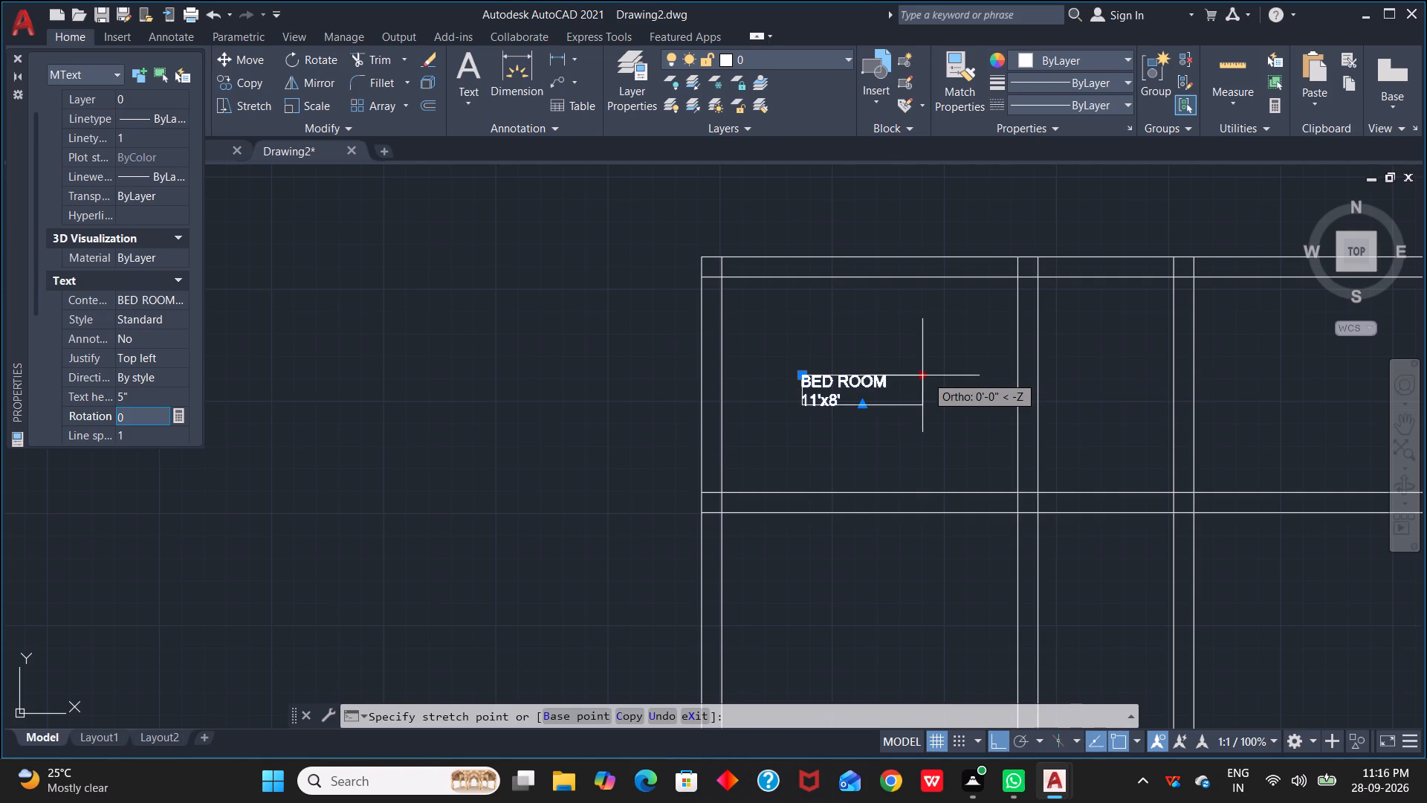
left_click(896, 375)
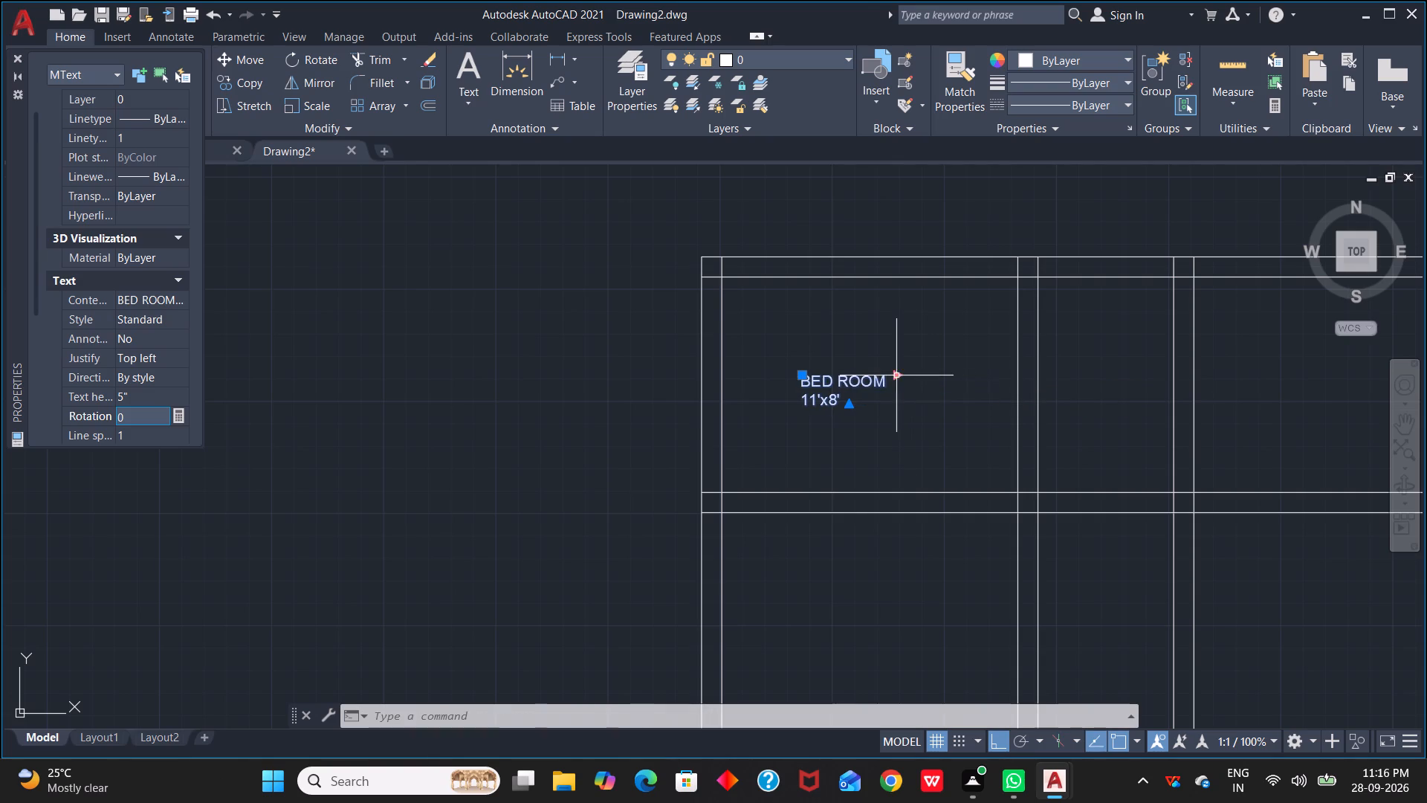
key("Escape")
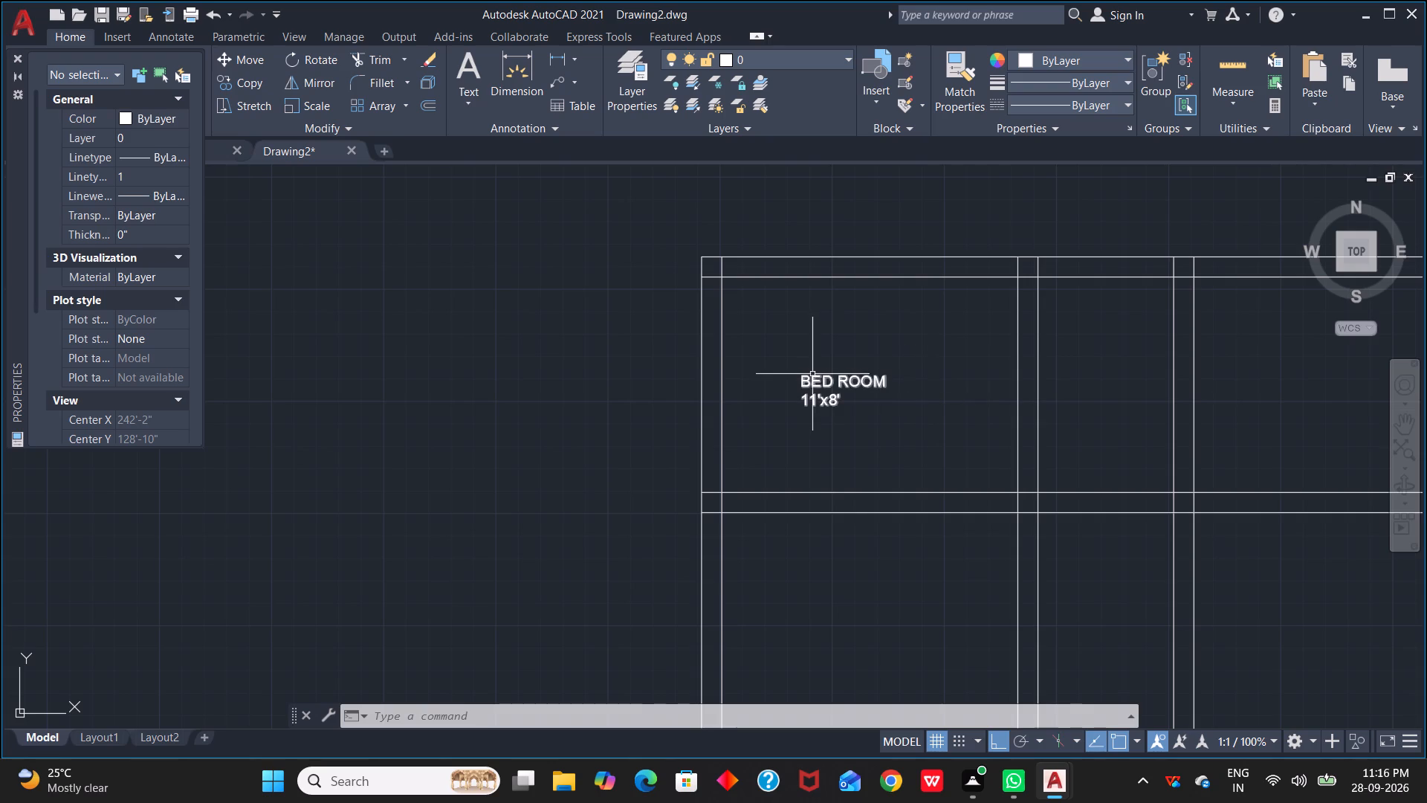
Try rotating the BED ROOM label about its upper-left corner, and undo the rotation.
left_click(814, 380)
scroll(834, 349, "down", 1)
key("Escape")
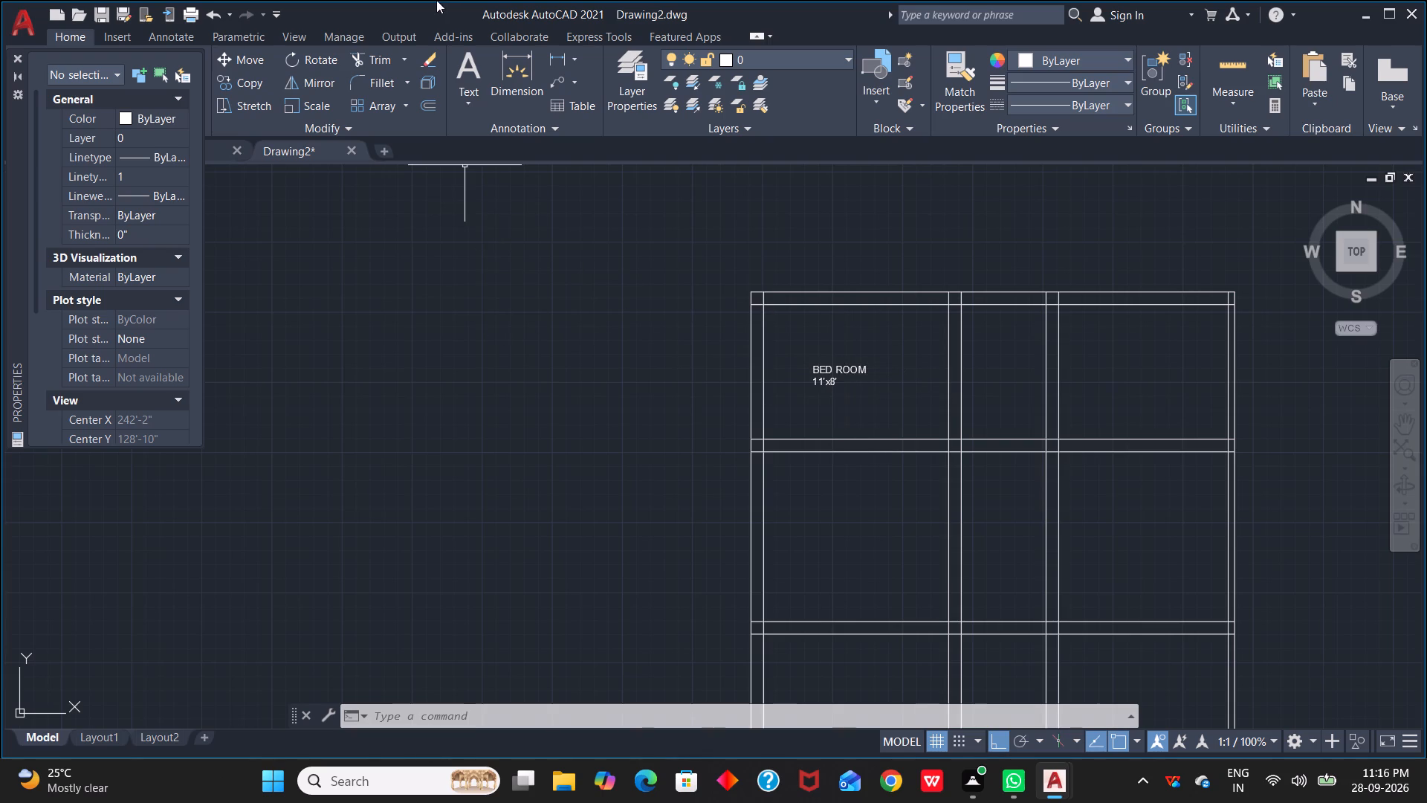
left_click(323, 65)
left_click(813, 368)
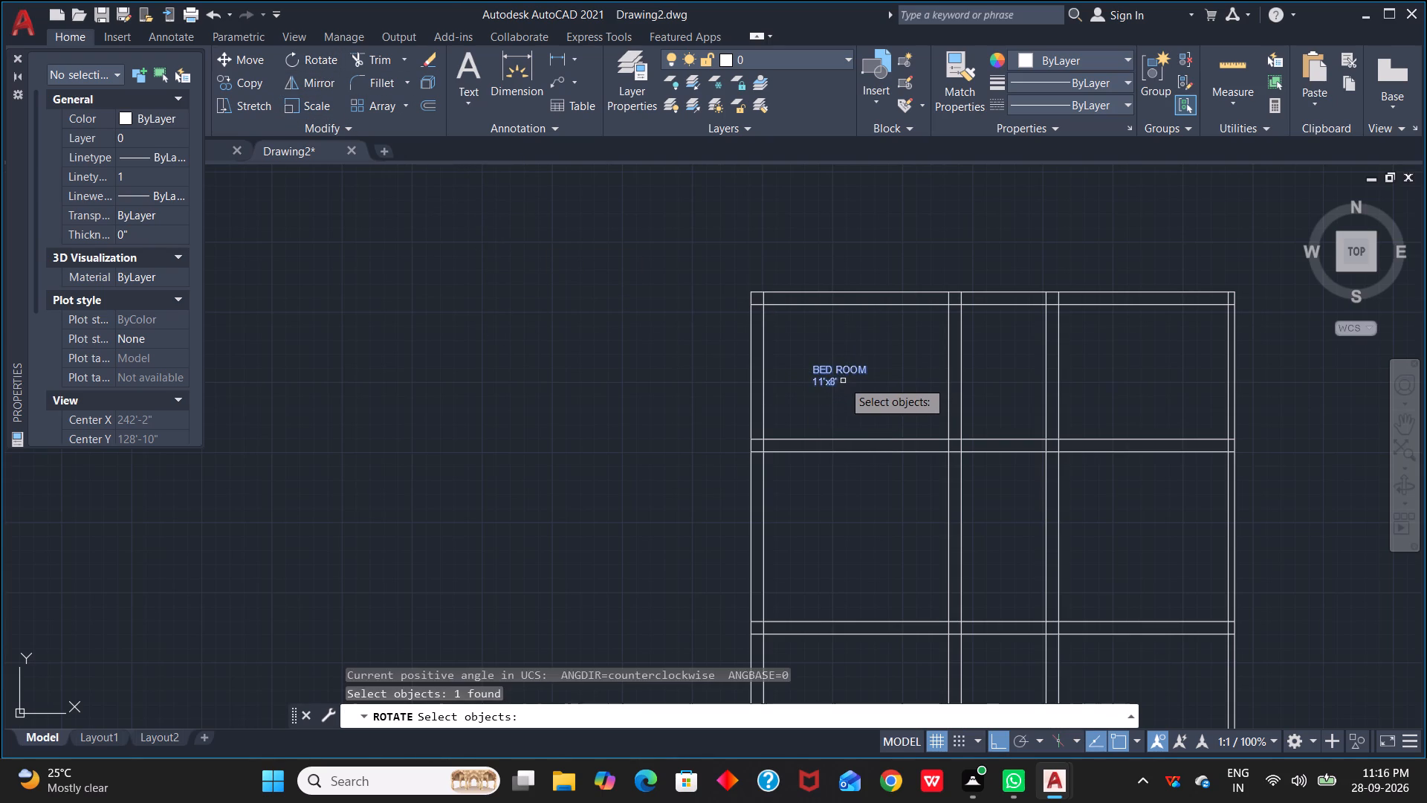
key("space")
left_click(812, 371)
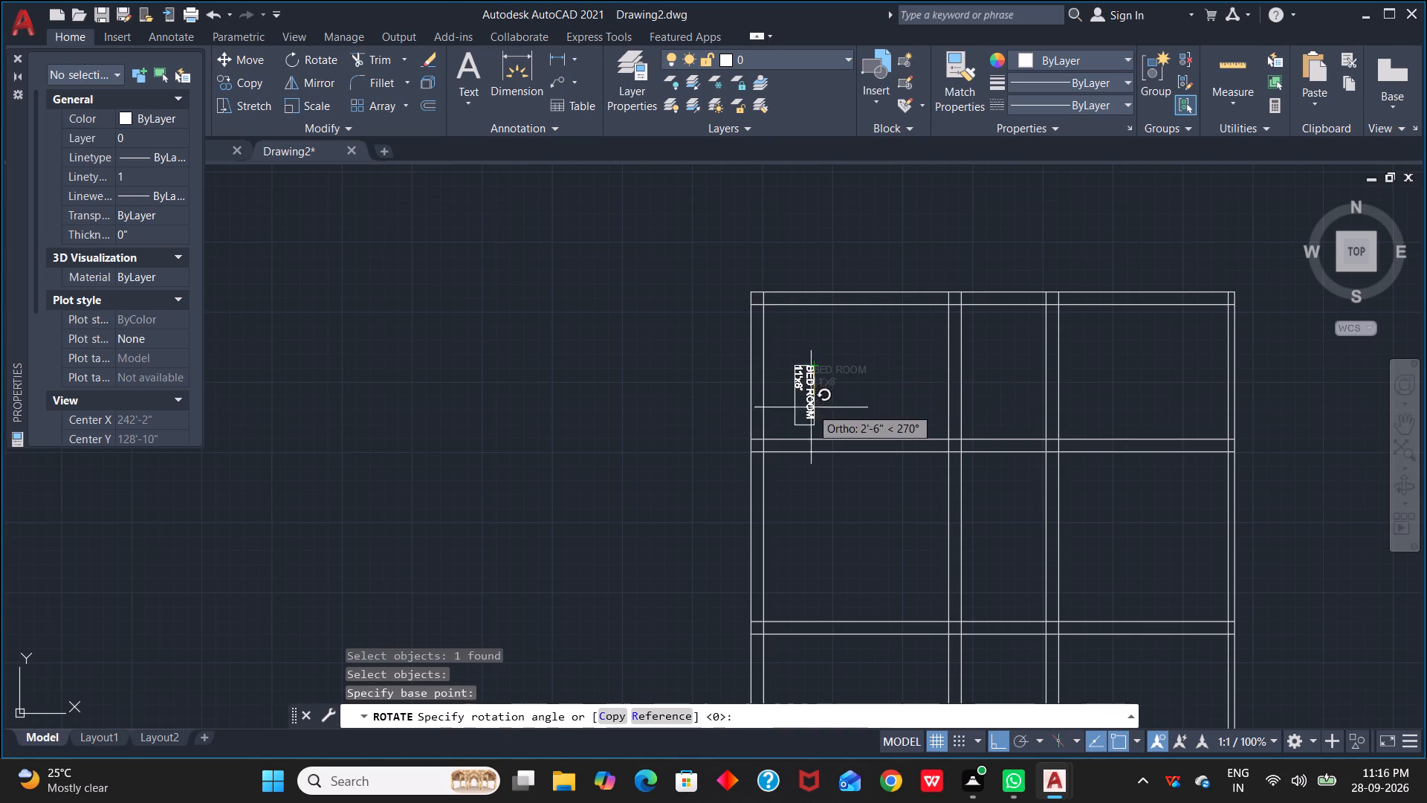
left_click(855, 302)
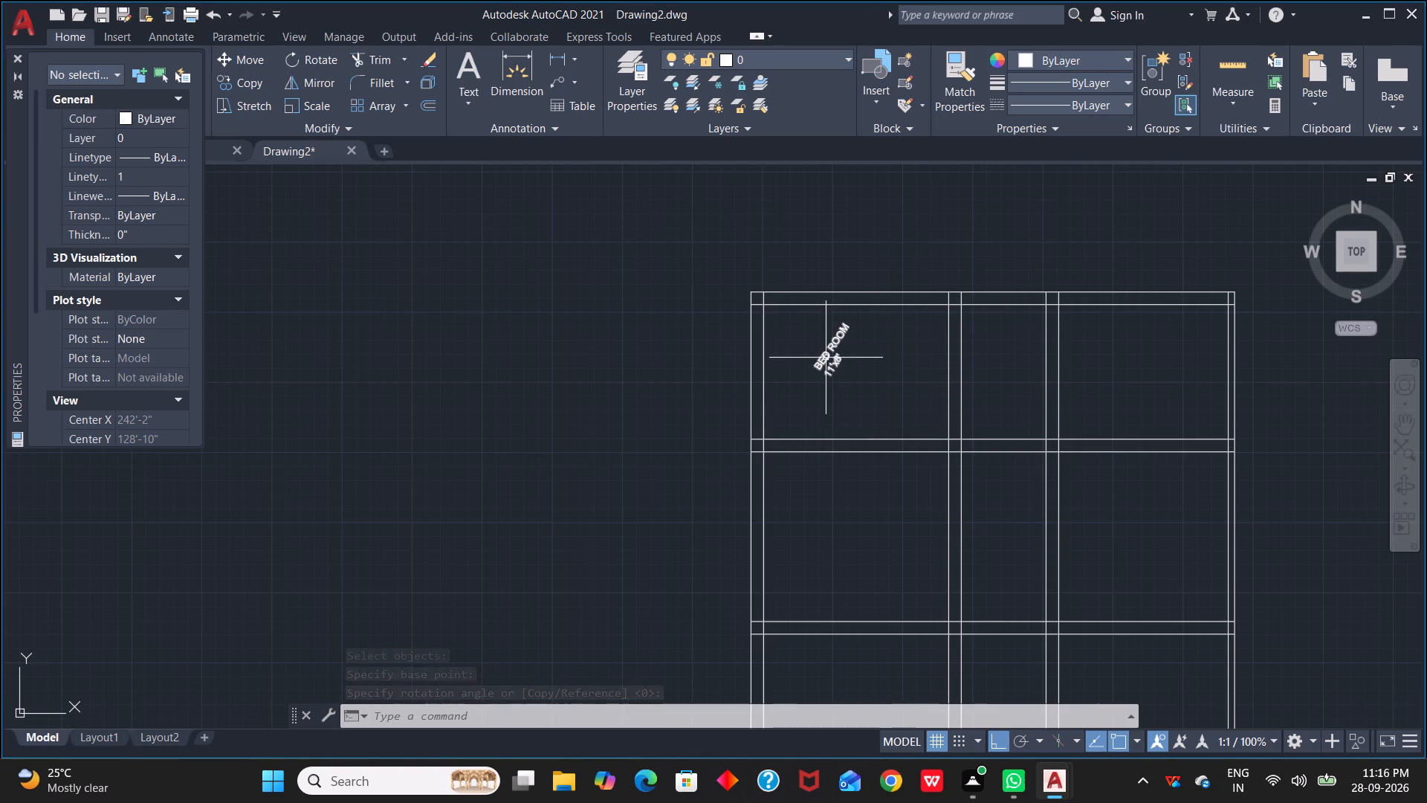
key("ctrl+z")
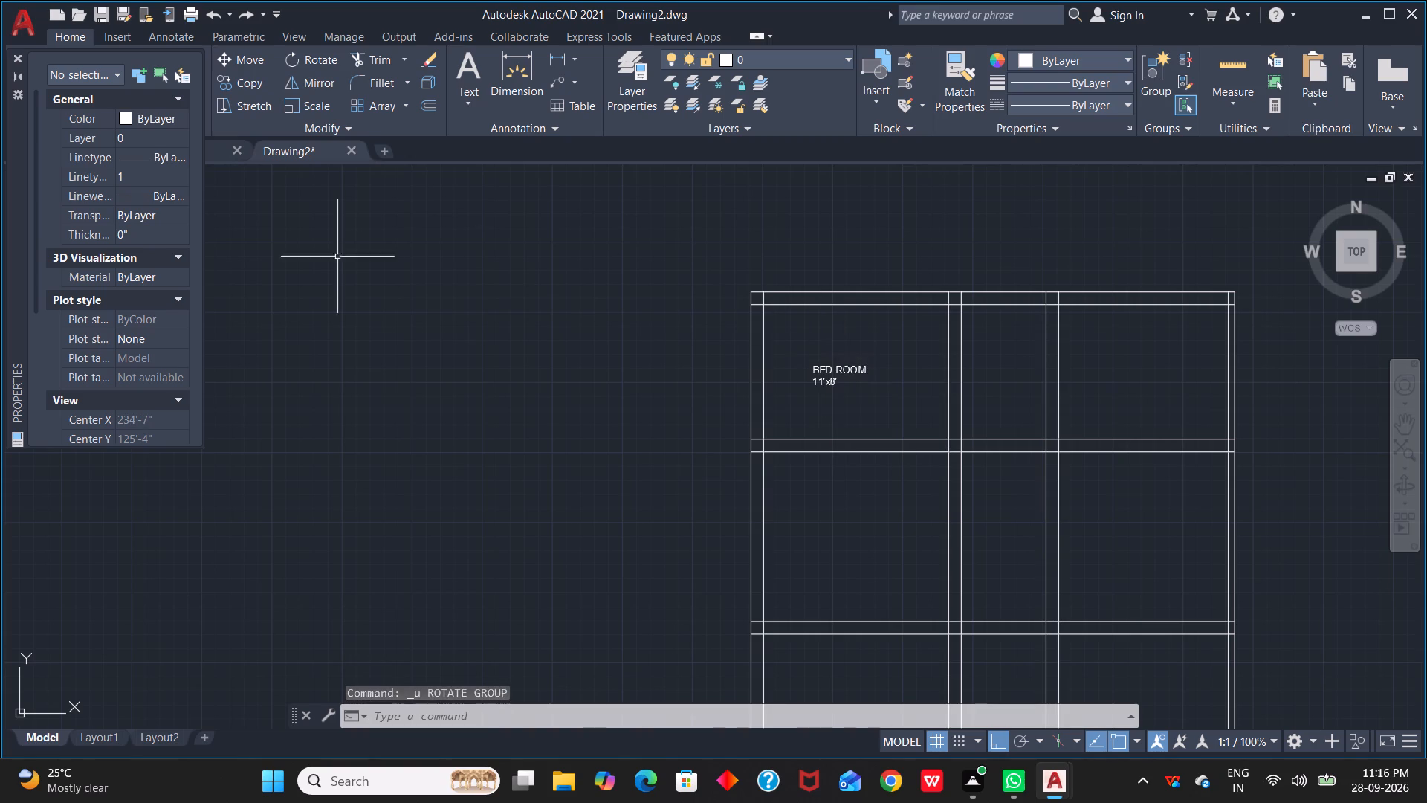
Rotate the BED ROOM 11'x8' label 90° counterclockwise about its upper-left corner so it reads vertically.
left_click(326, 59)
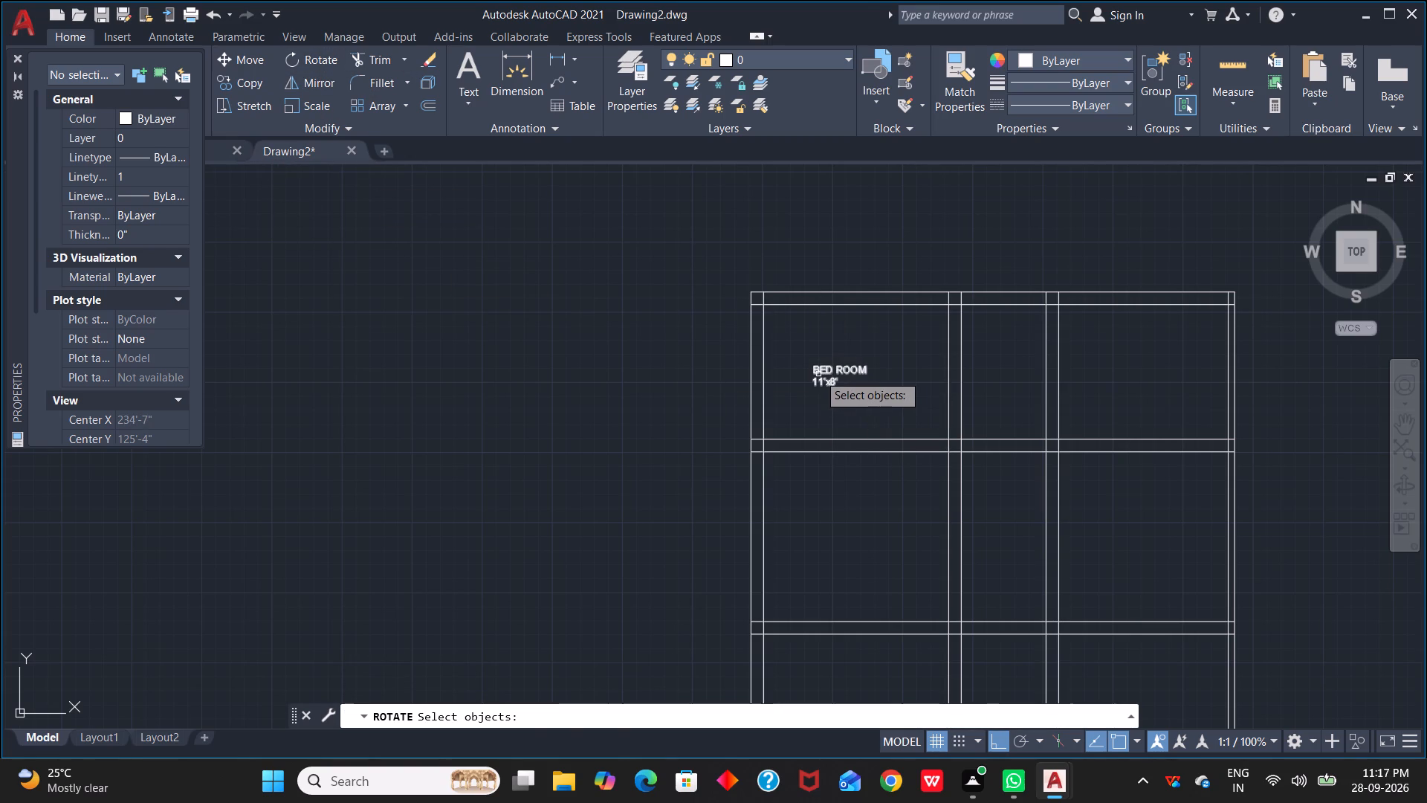
key("F8")
left_click(818, 374)
left_click(814, 370)
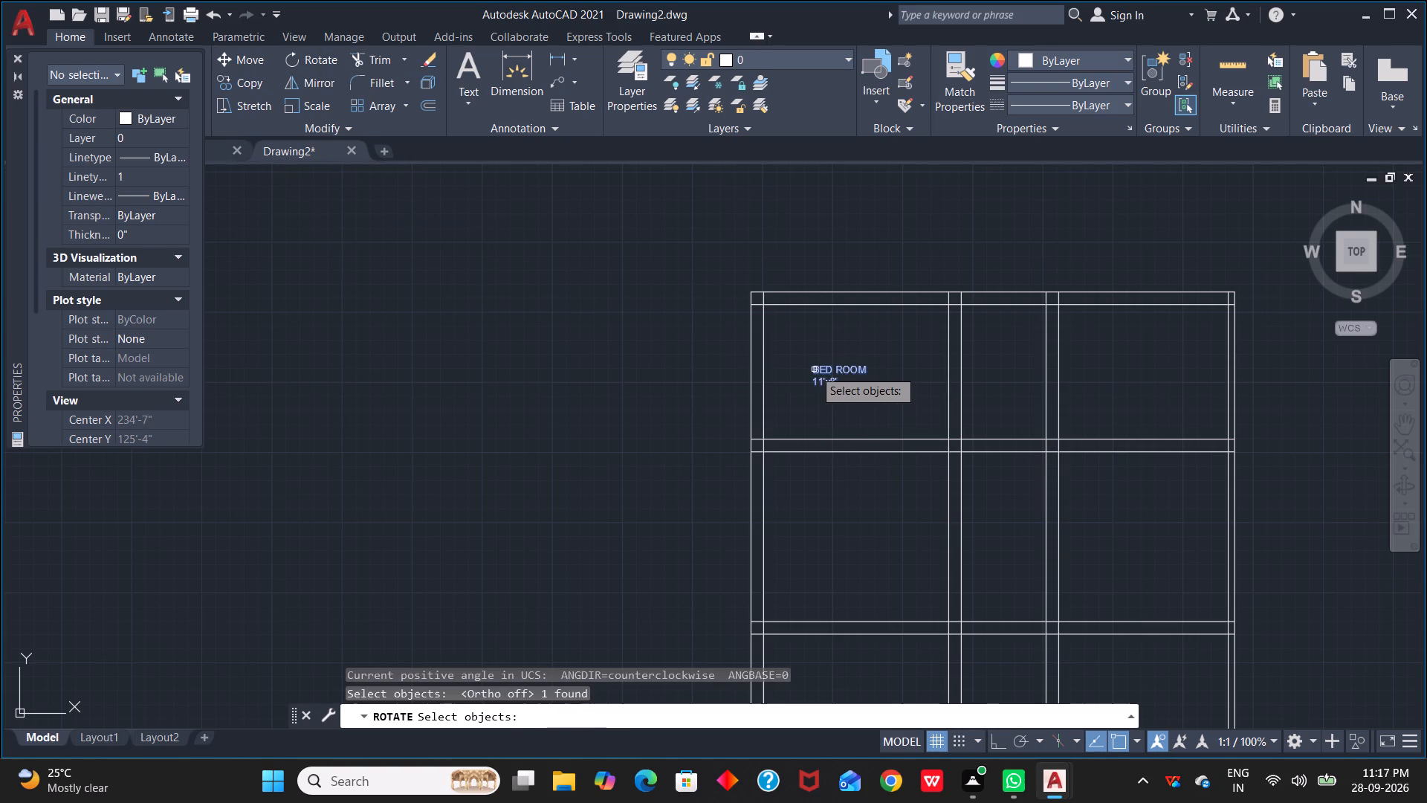
key("space")
left_click(815, 365)
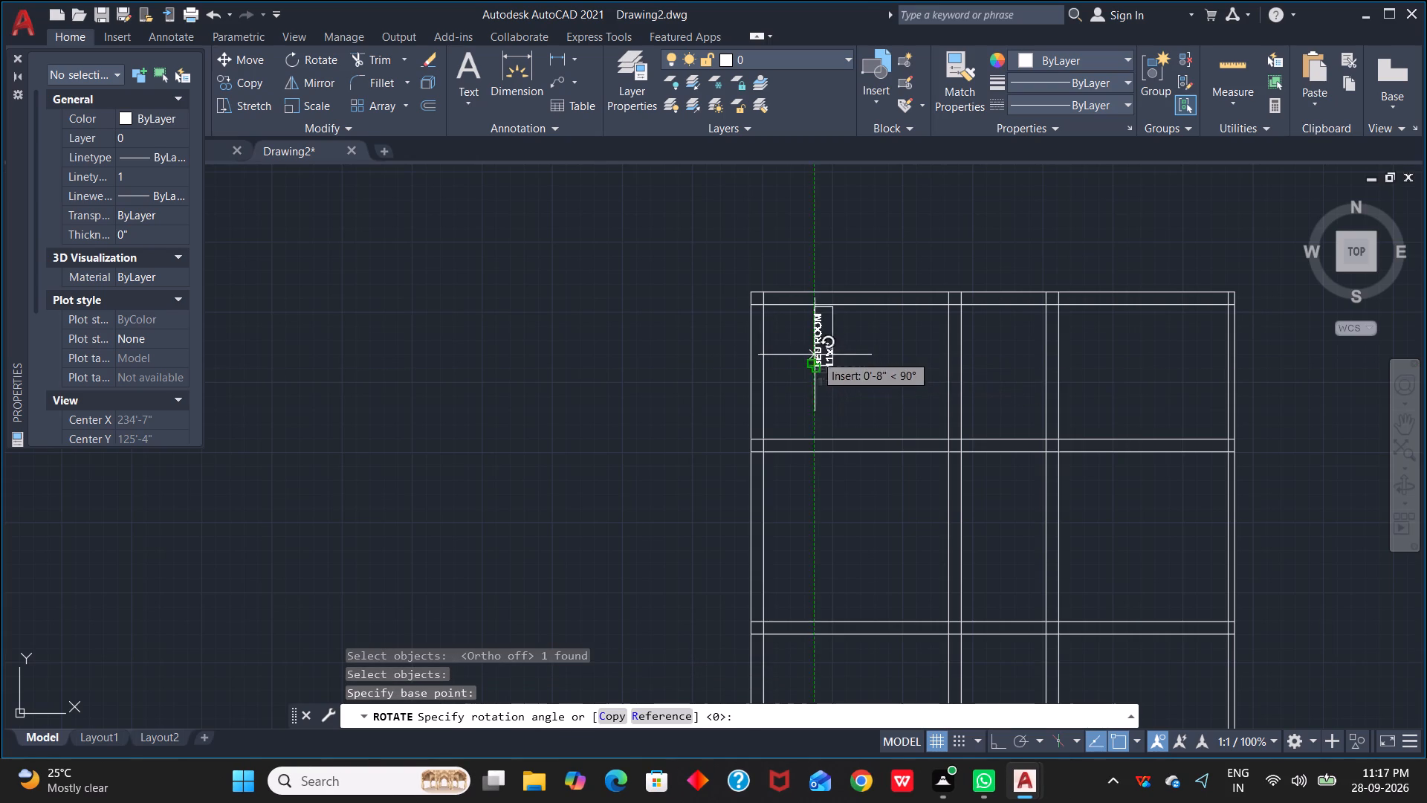
key("F8")
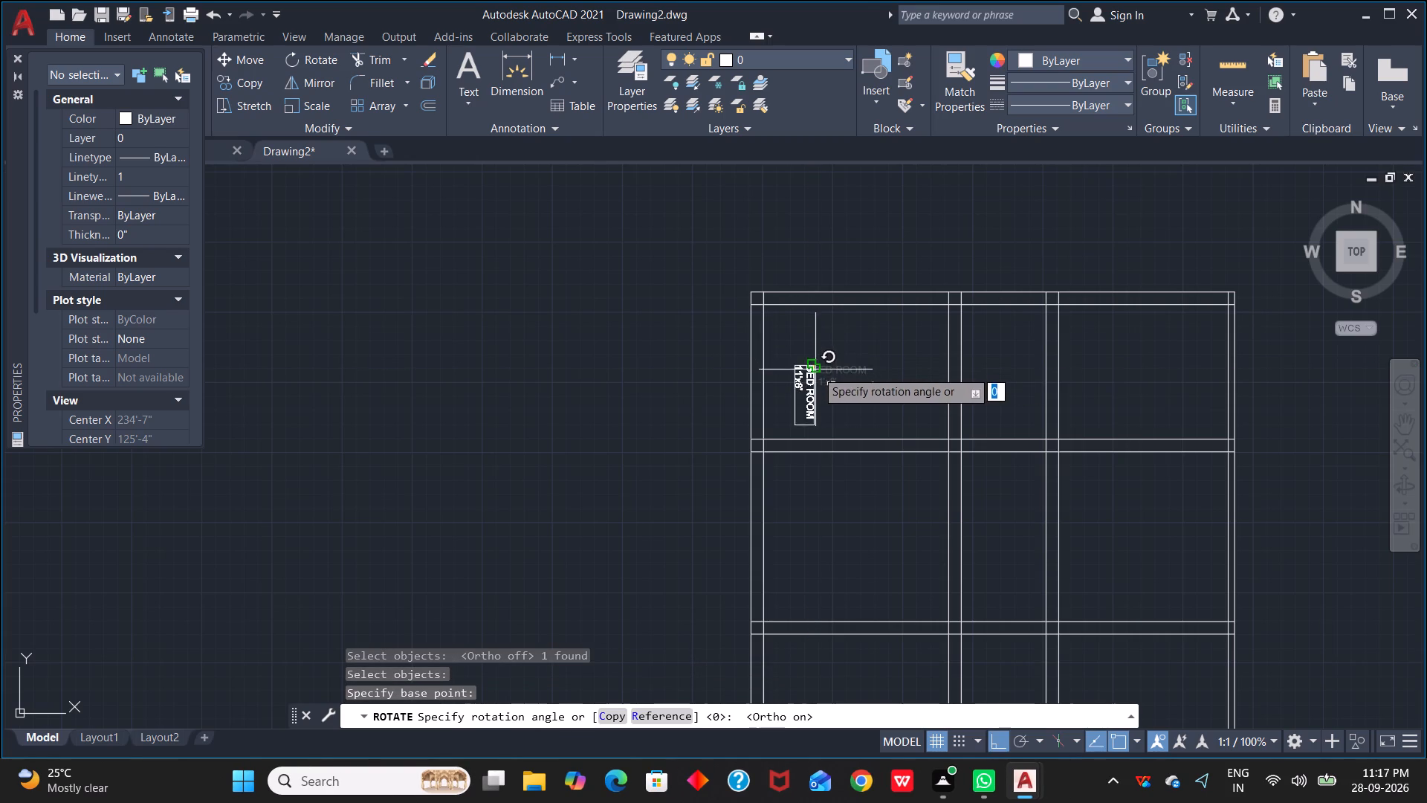
left_click(821, 334)
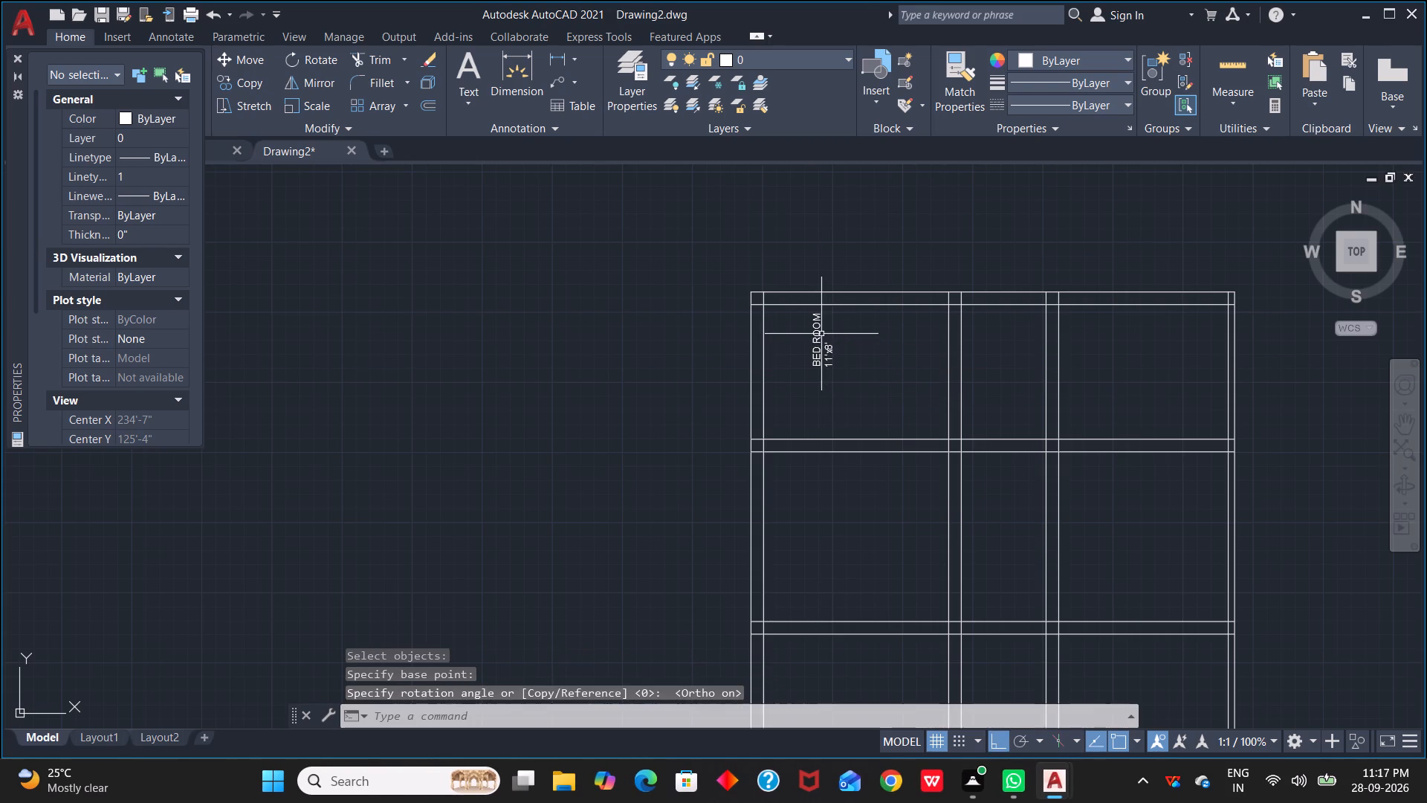
Move the vertical BED ROOM label down and right, nearer the middle of the top-left room.
scroll(841, 377, "up", 2)
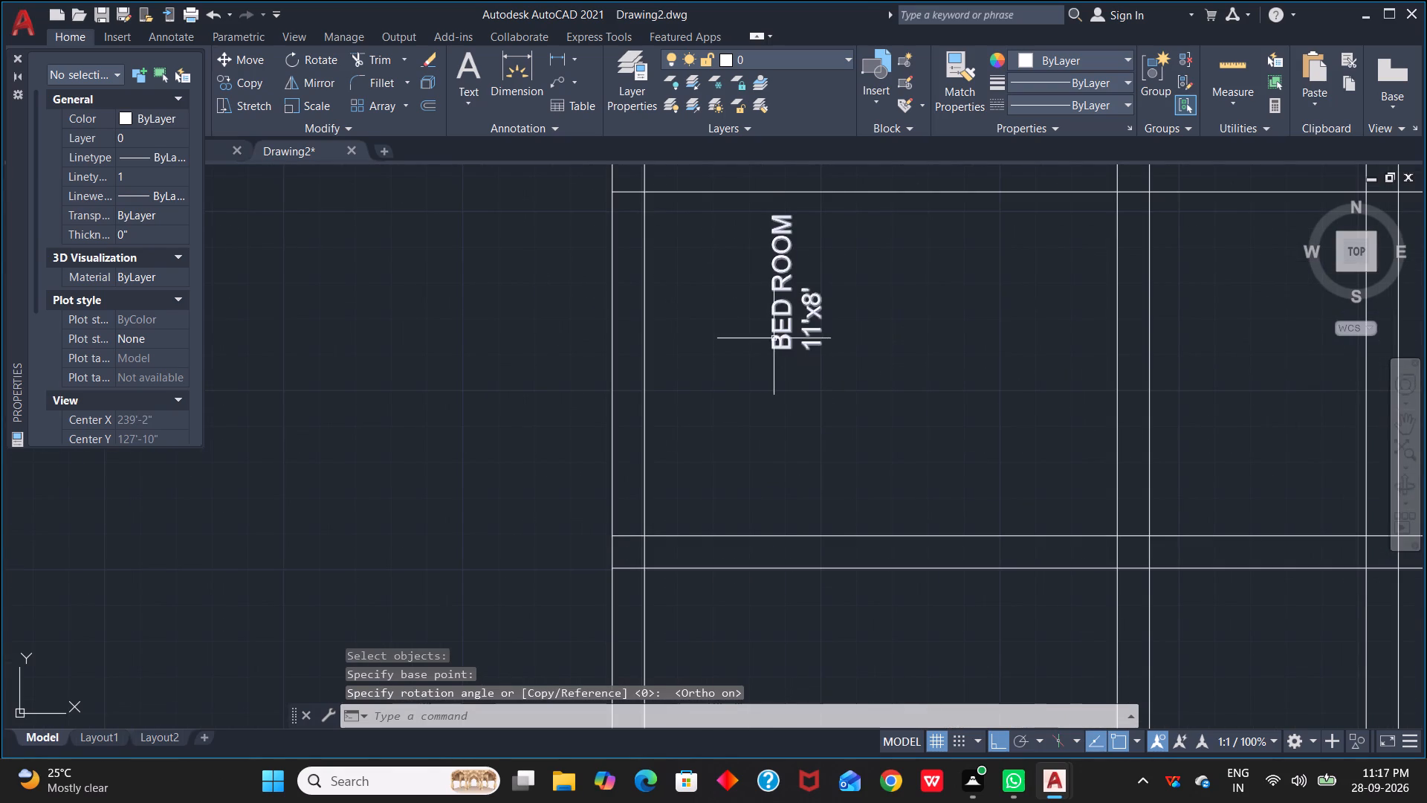
left_click(774, 338)
left_click_drag(771, 352, 887, 420)
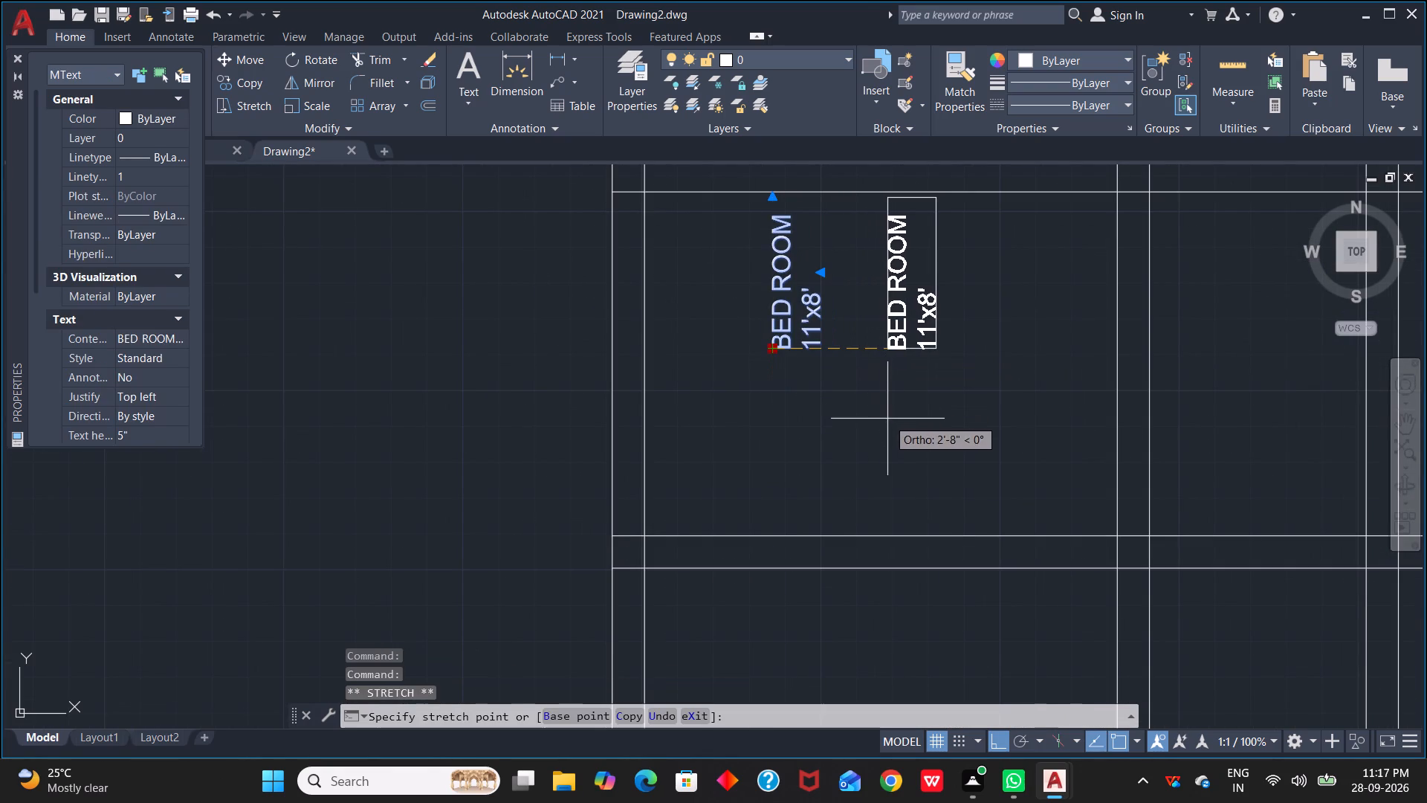
left_click_drag(887, 420, 885, 457)
key("F8")
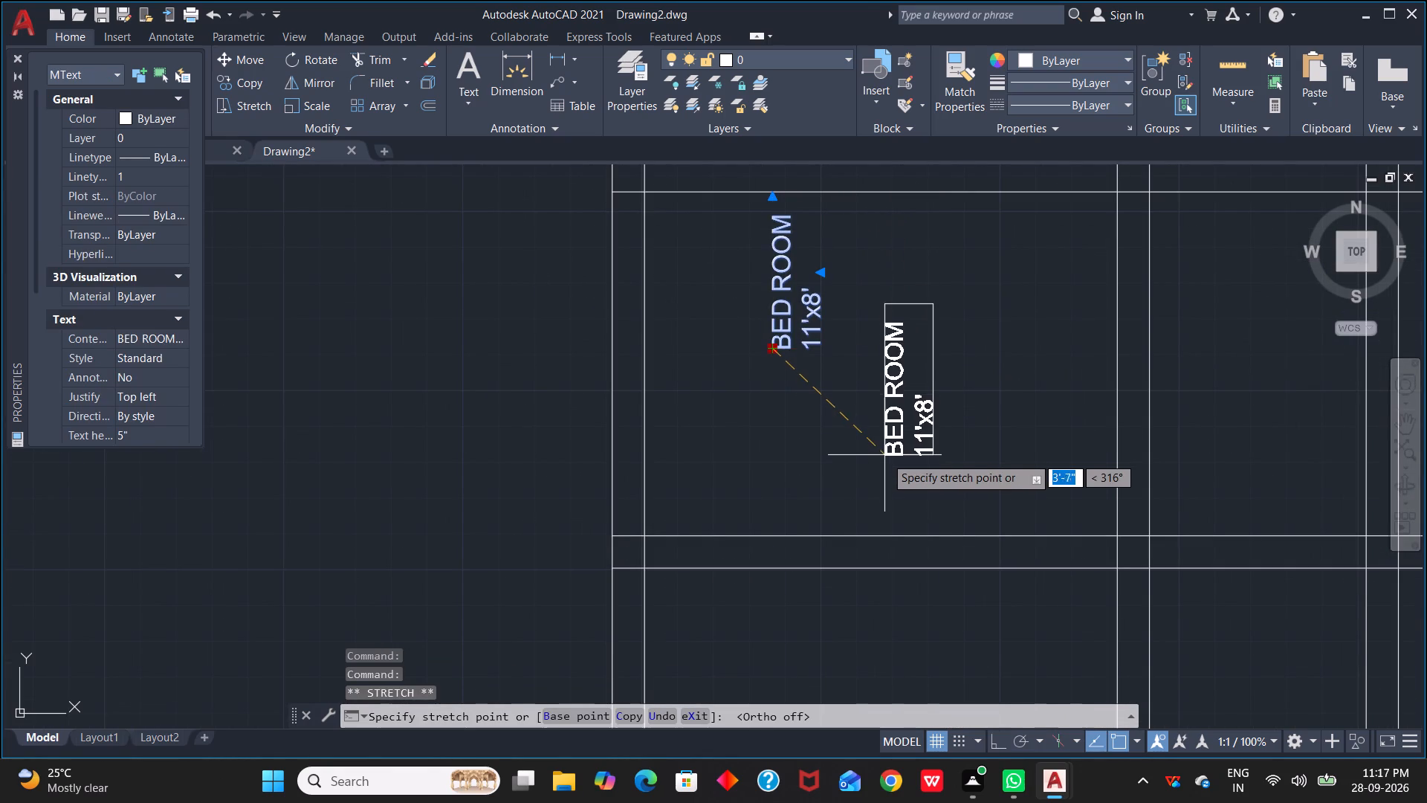
left_click_drag(885, 457, 924, 445)
left_click(924, 445)
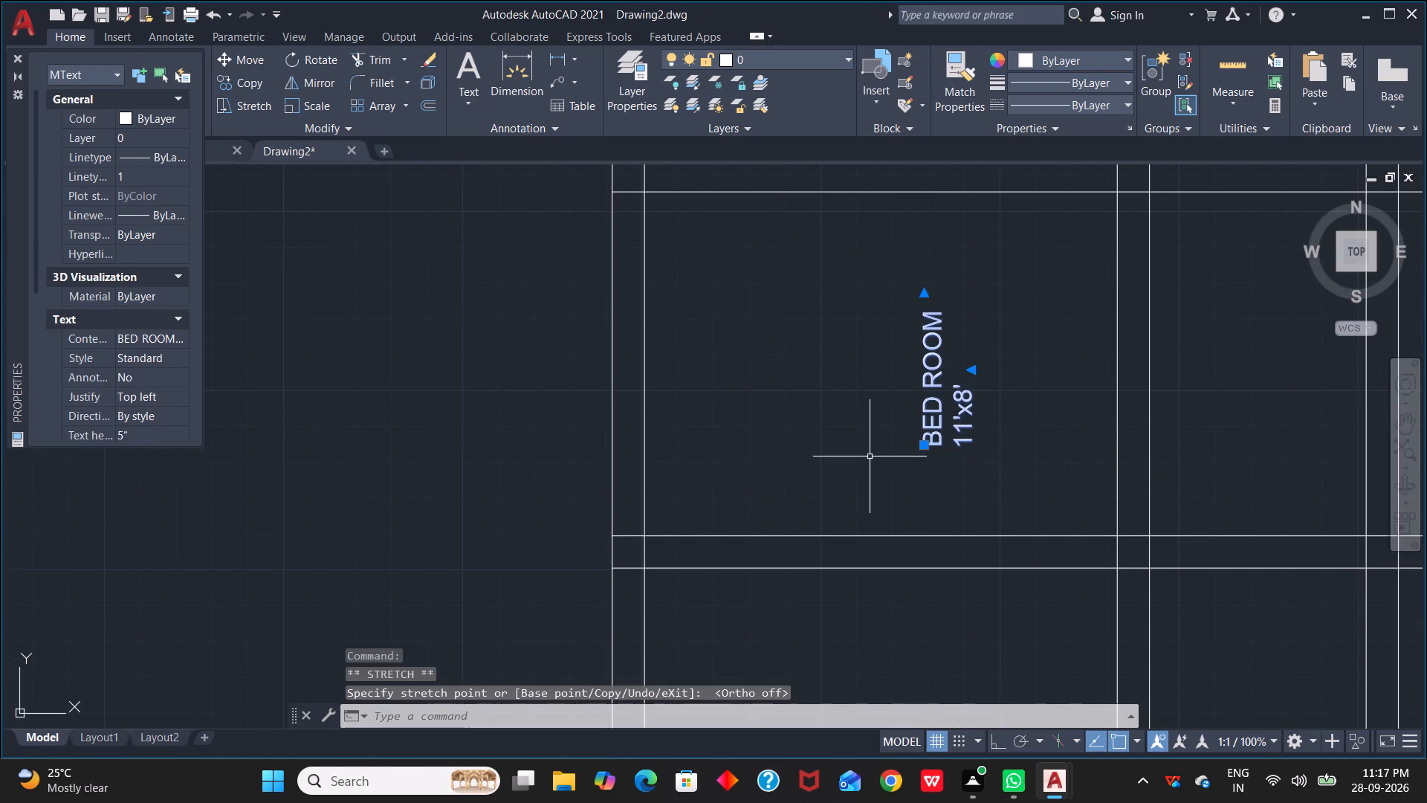
key("Escape")
Copy the BED ROOM label from its lower-left corner to two spots in the second row, in the left room and beside the first partition.
middle_click_drag(981, 422, 818, 445)
scroll(981, 422, "down", 1)
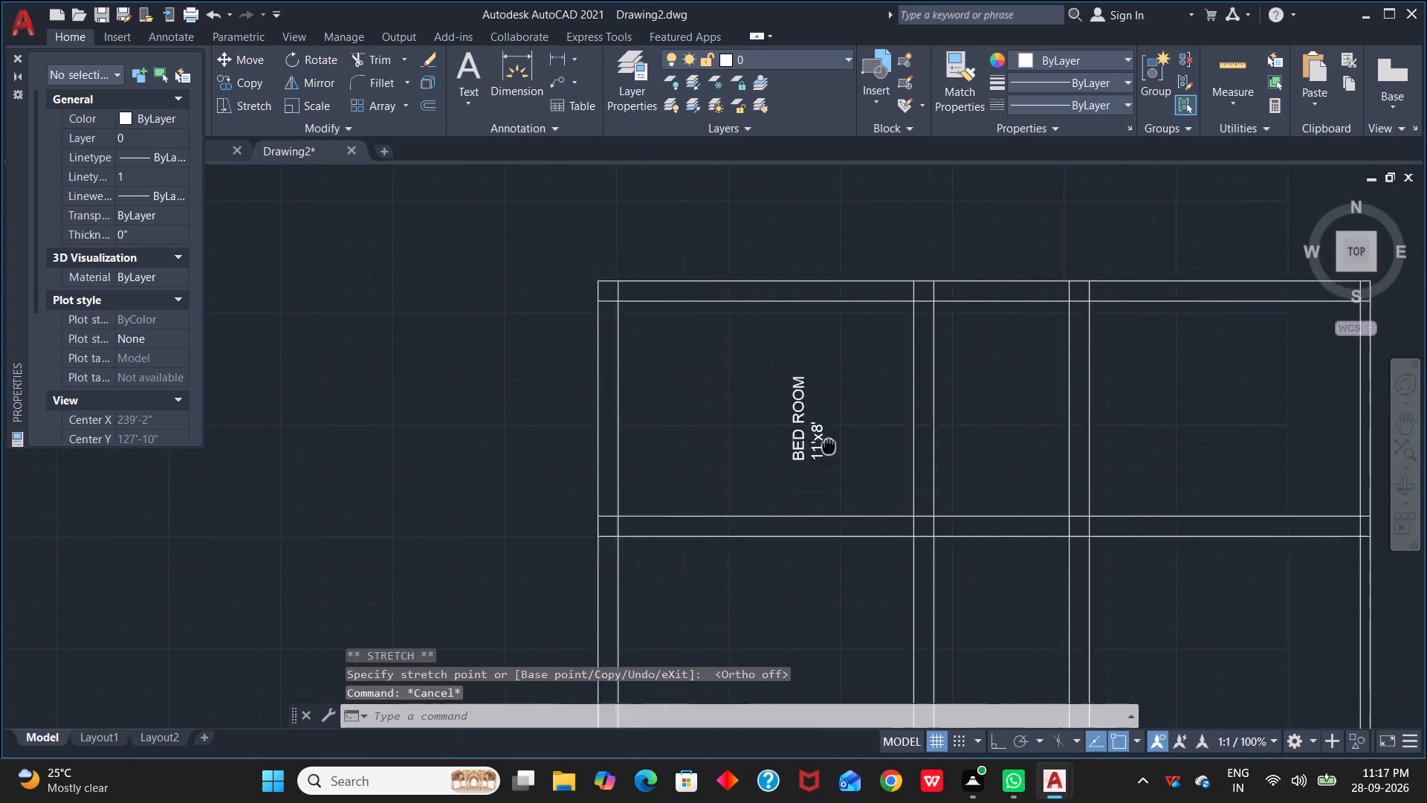
middle_click_drag(818, 445, 754, 445)
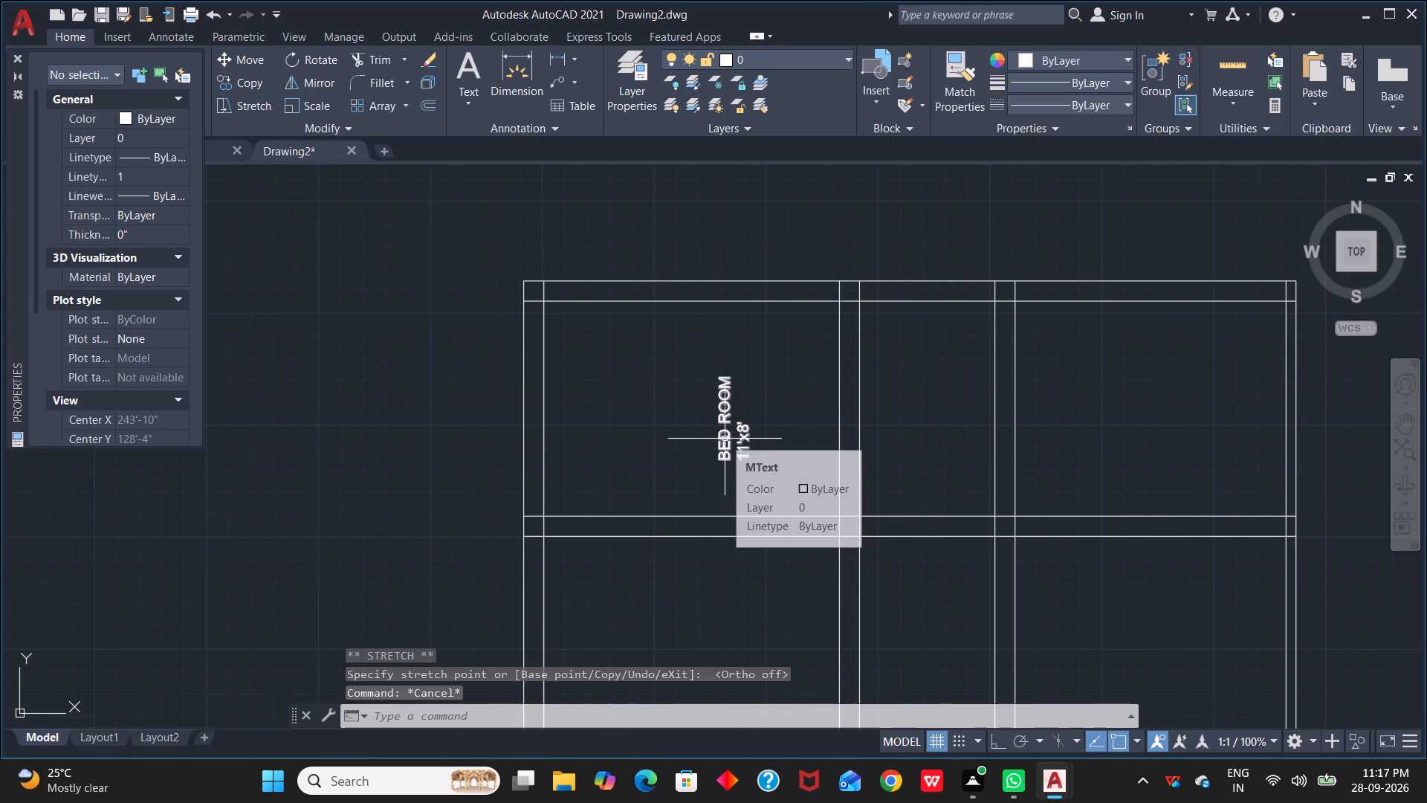
type("CO")
key("space")
left_click(725, 439)
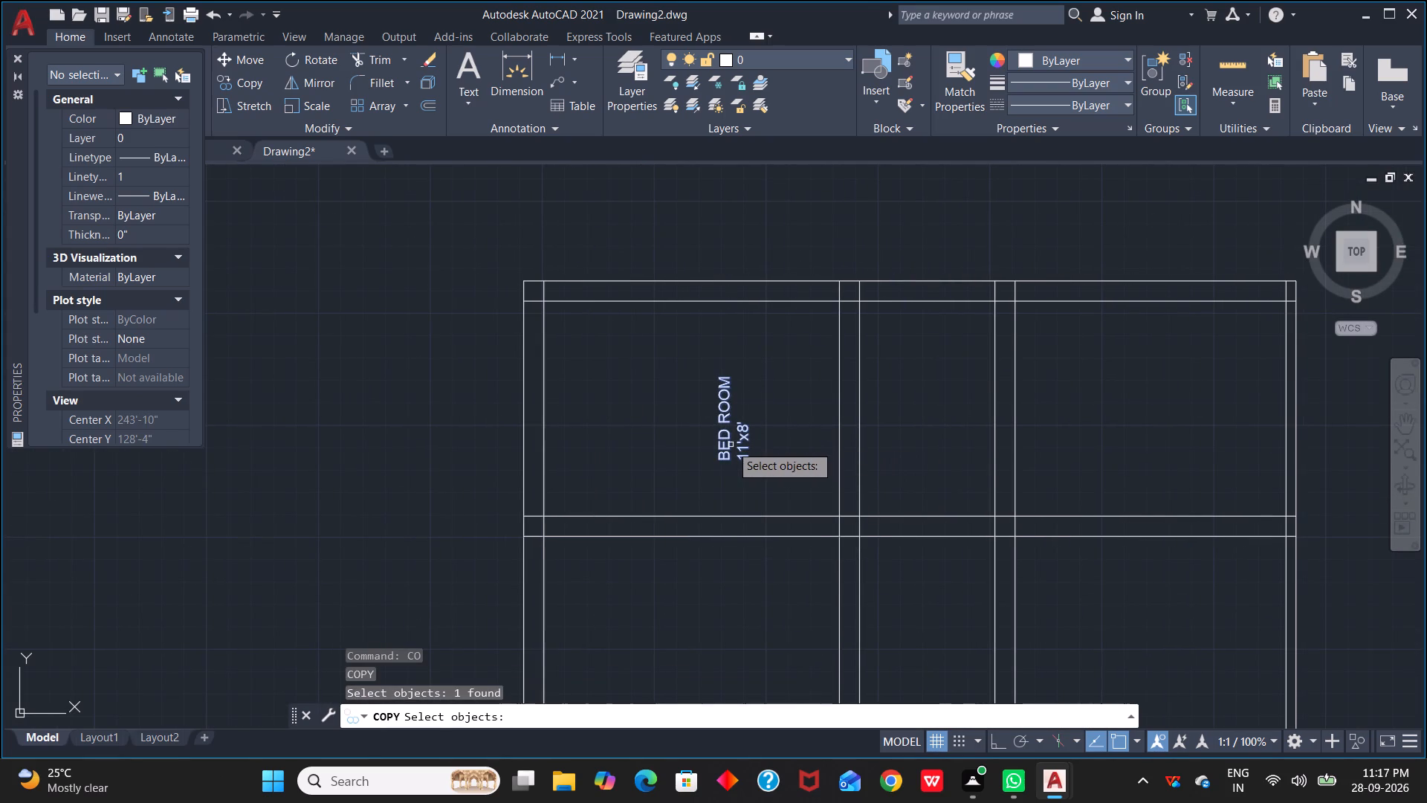
key("space")
scroll(724, 458, "up", 2)
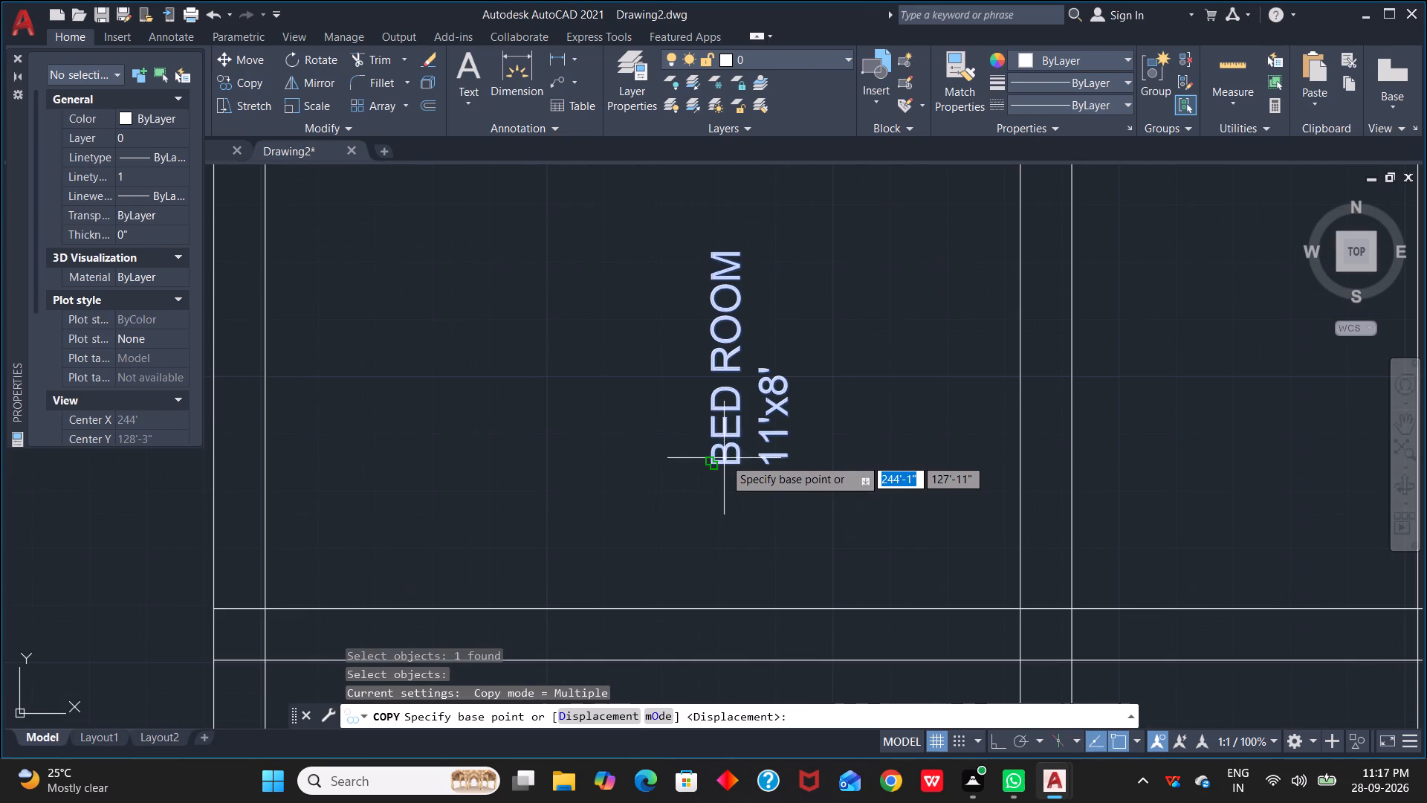
left_click(716, 466)
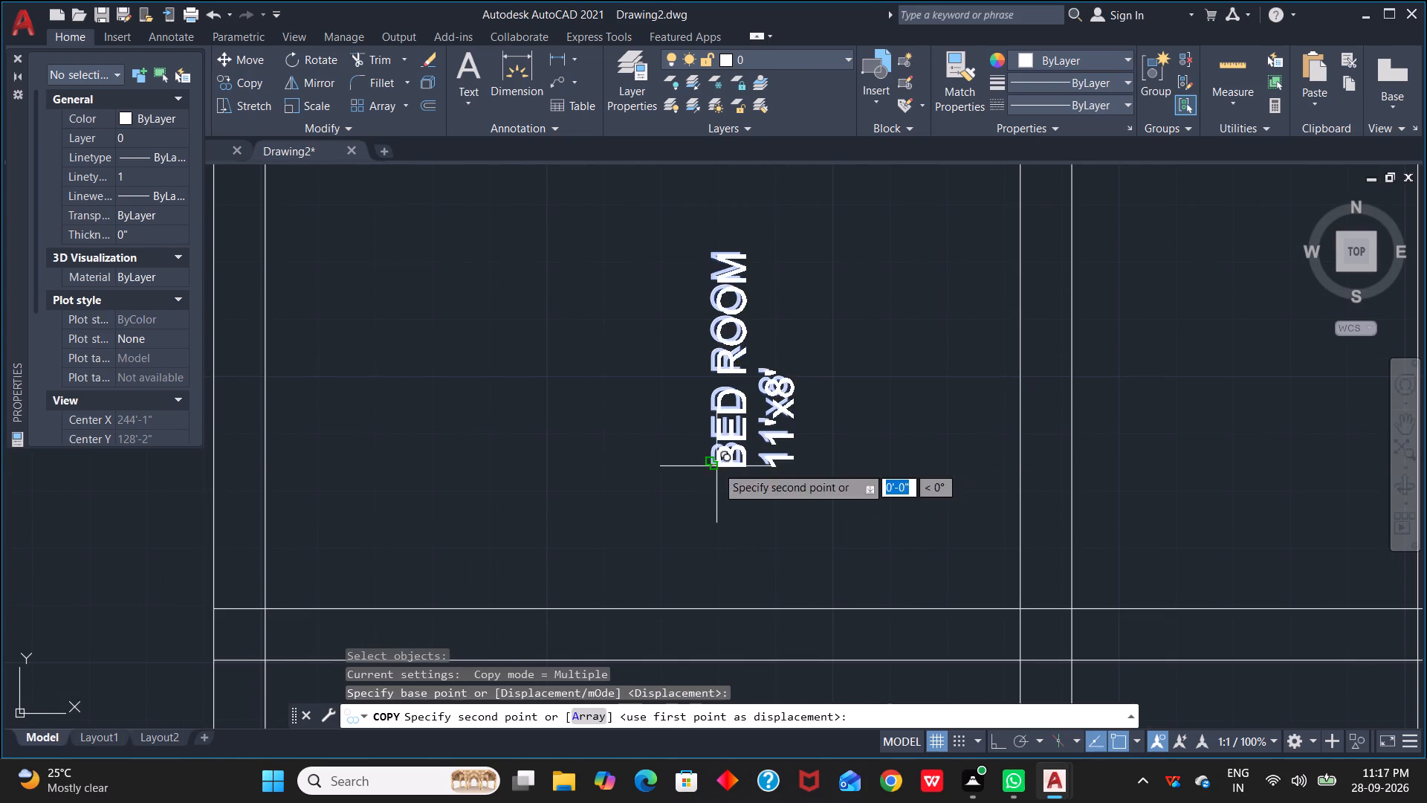
scroll(644, 507, "down", 3)
middle_click_drag(651, 517, 655, 504)
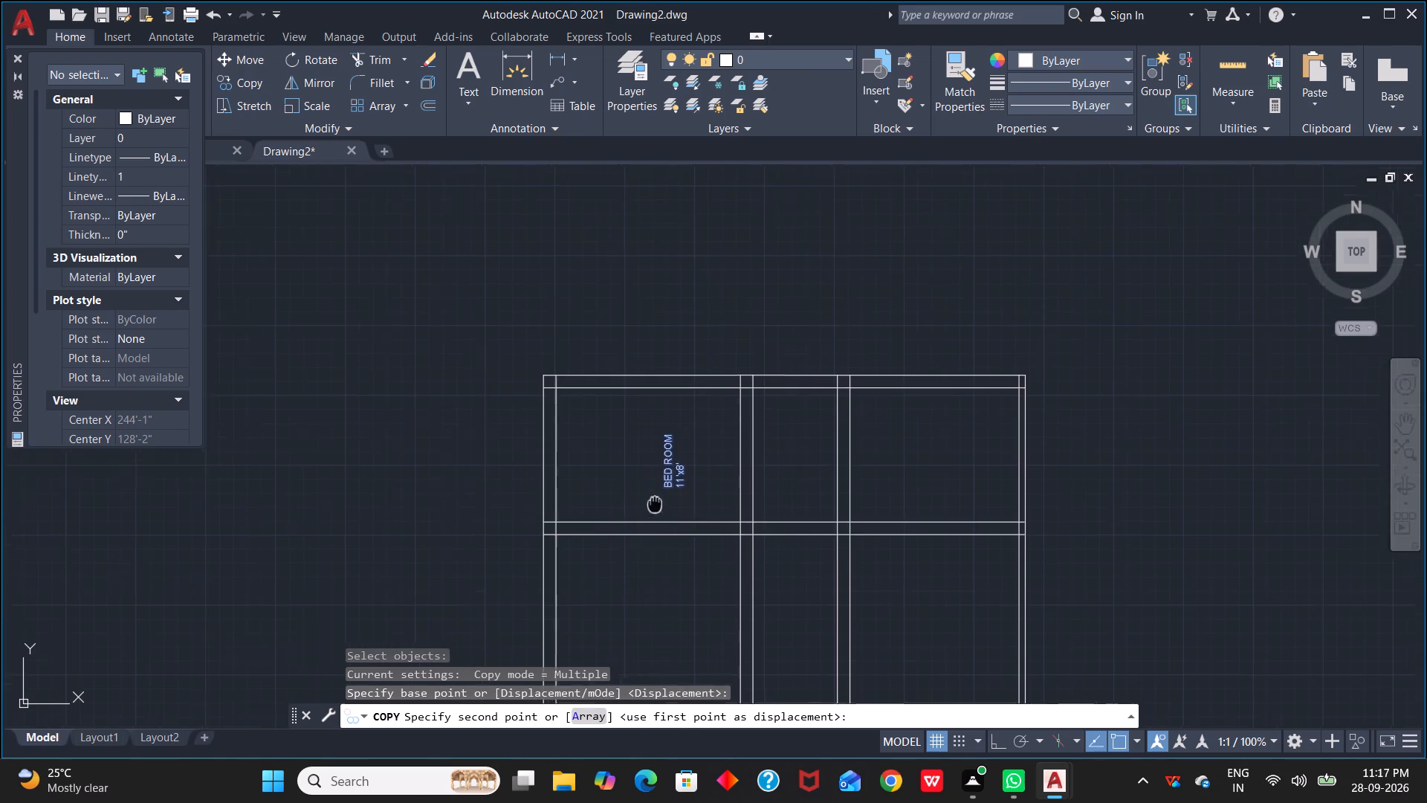
middle_click_drag(655, 504, 721, 321)
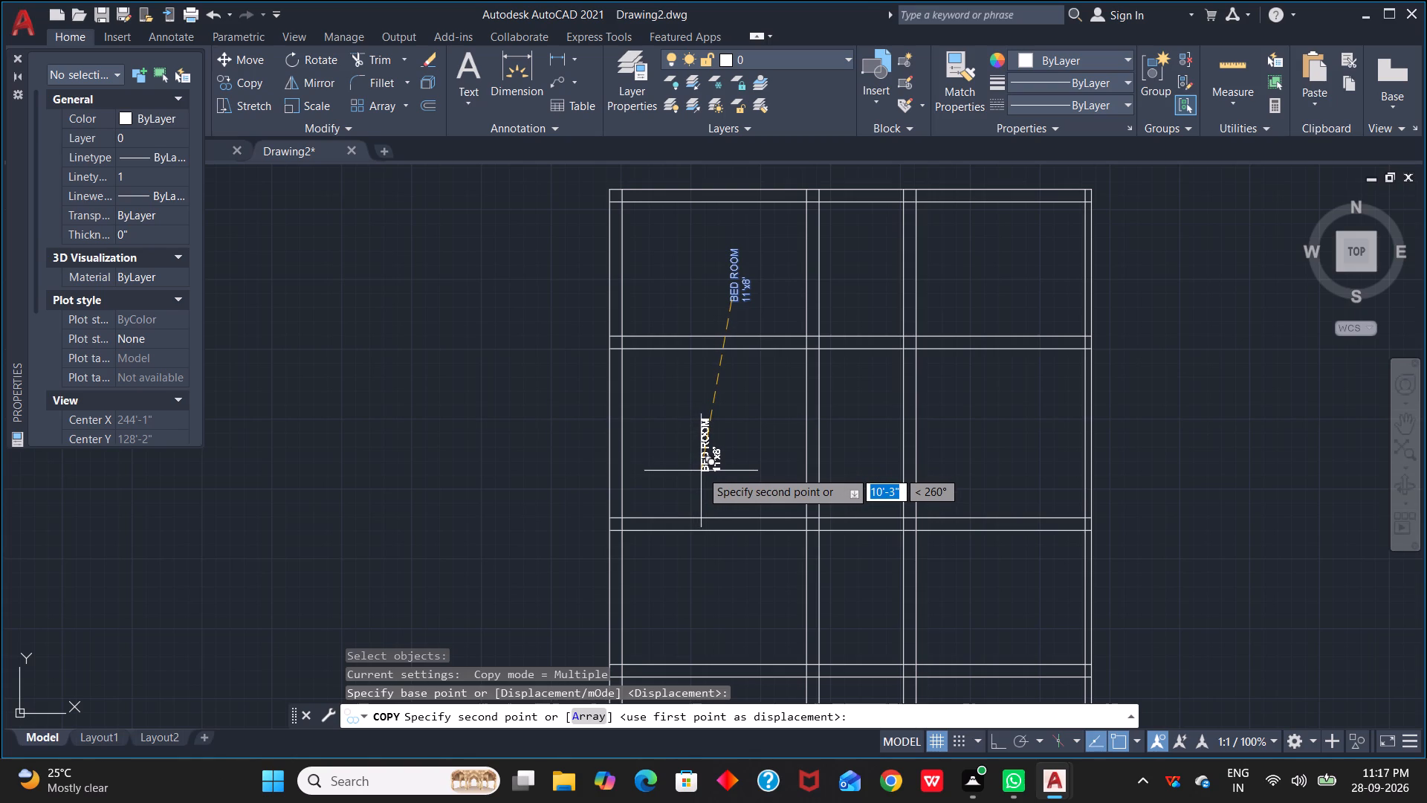
left_click(701, 471)
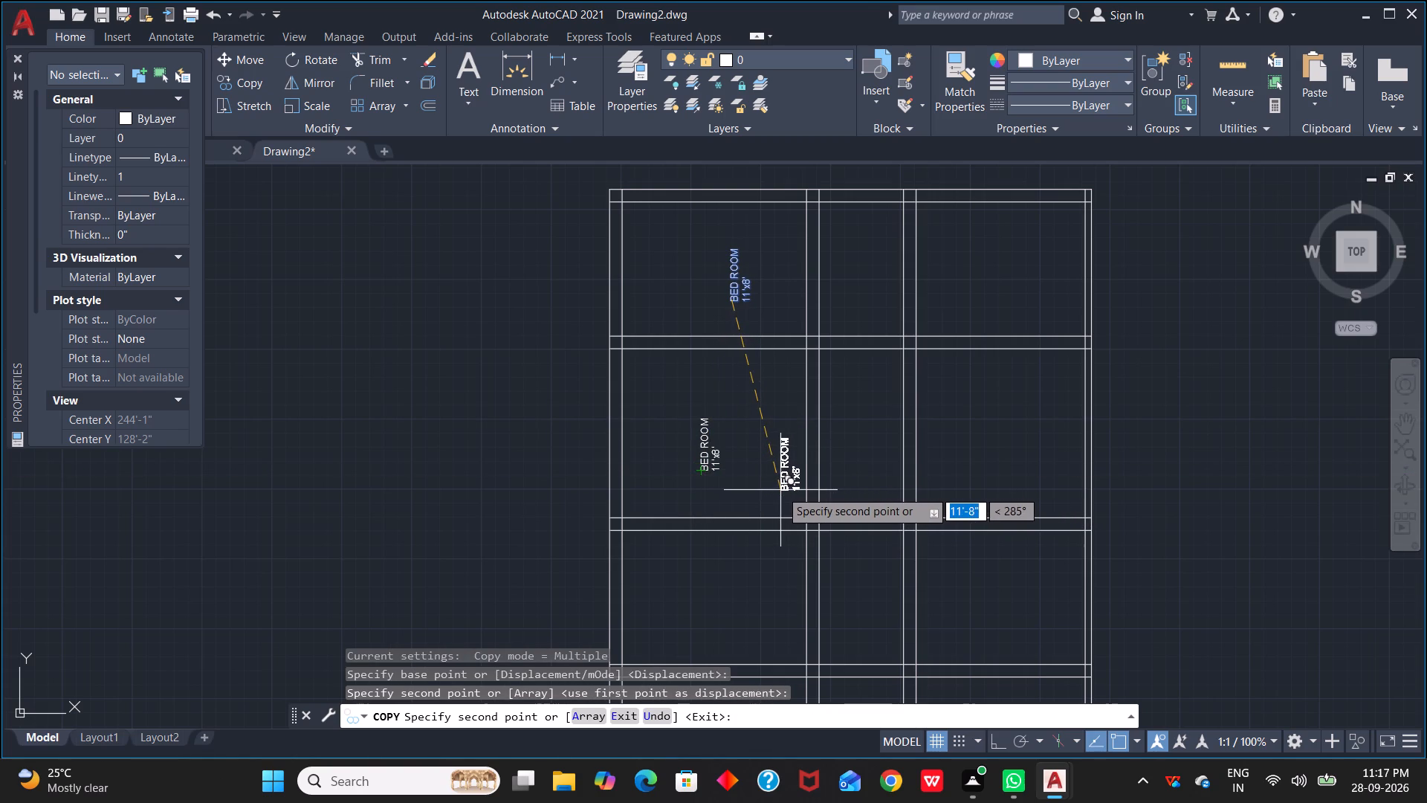
left_click(790, 482)
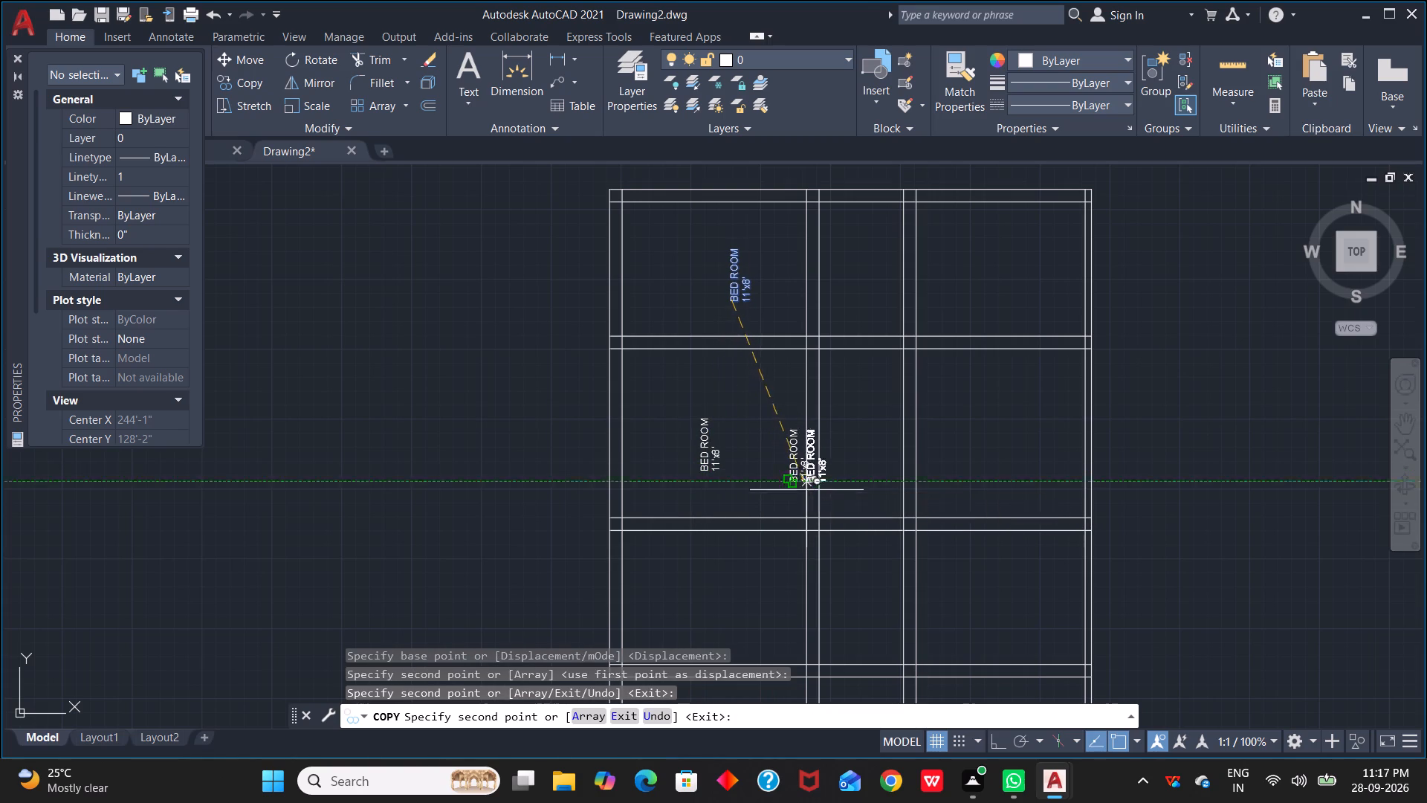
Place another copy of the BED ROOM label in the middle room of the top row.
scroll(832, 472, "down", 2)
middle_click_drag(832, 482, 830, 454)
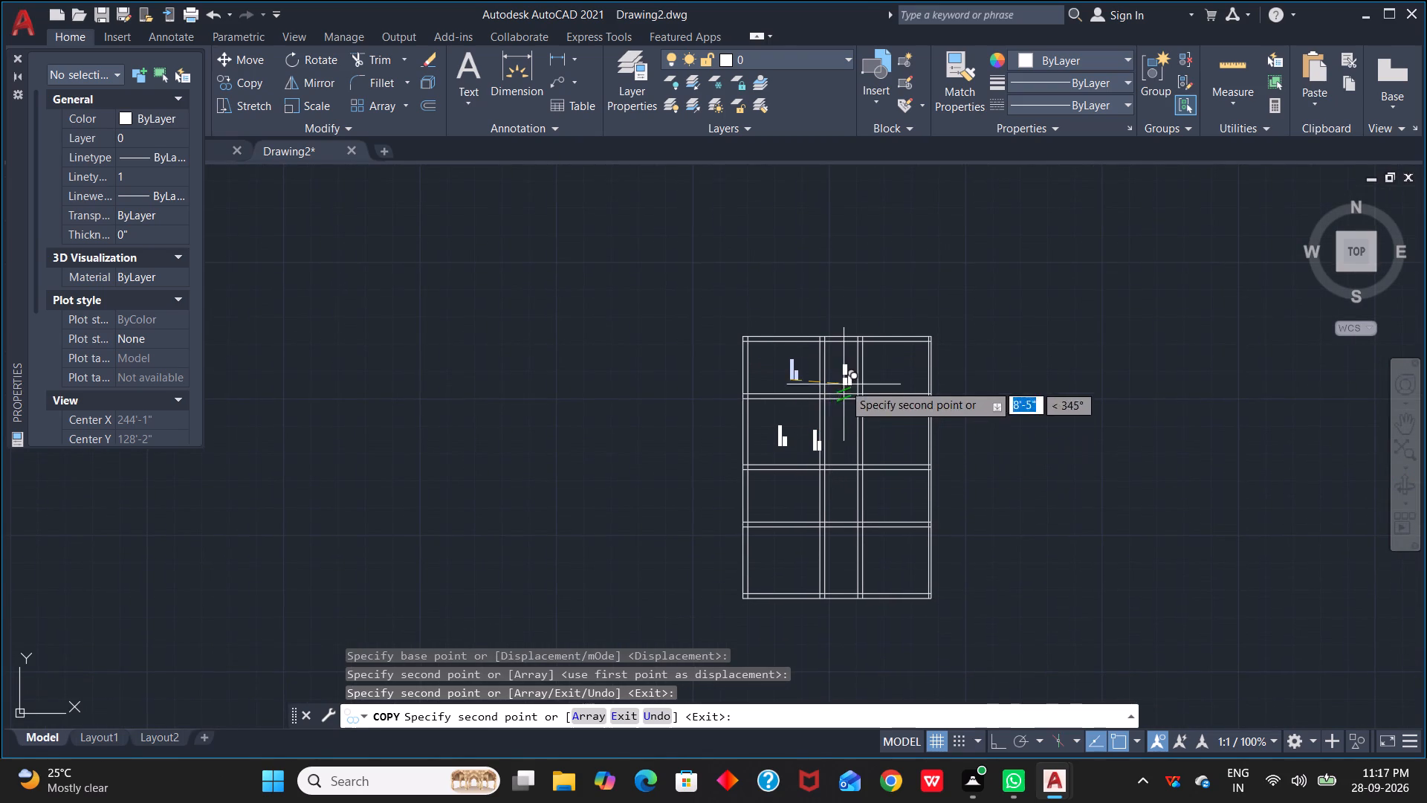
scroll(834, 387, "up", 2)
left_click(834, 372)
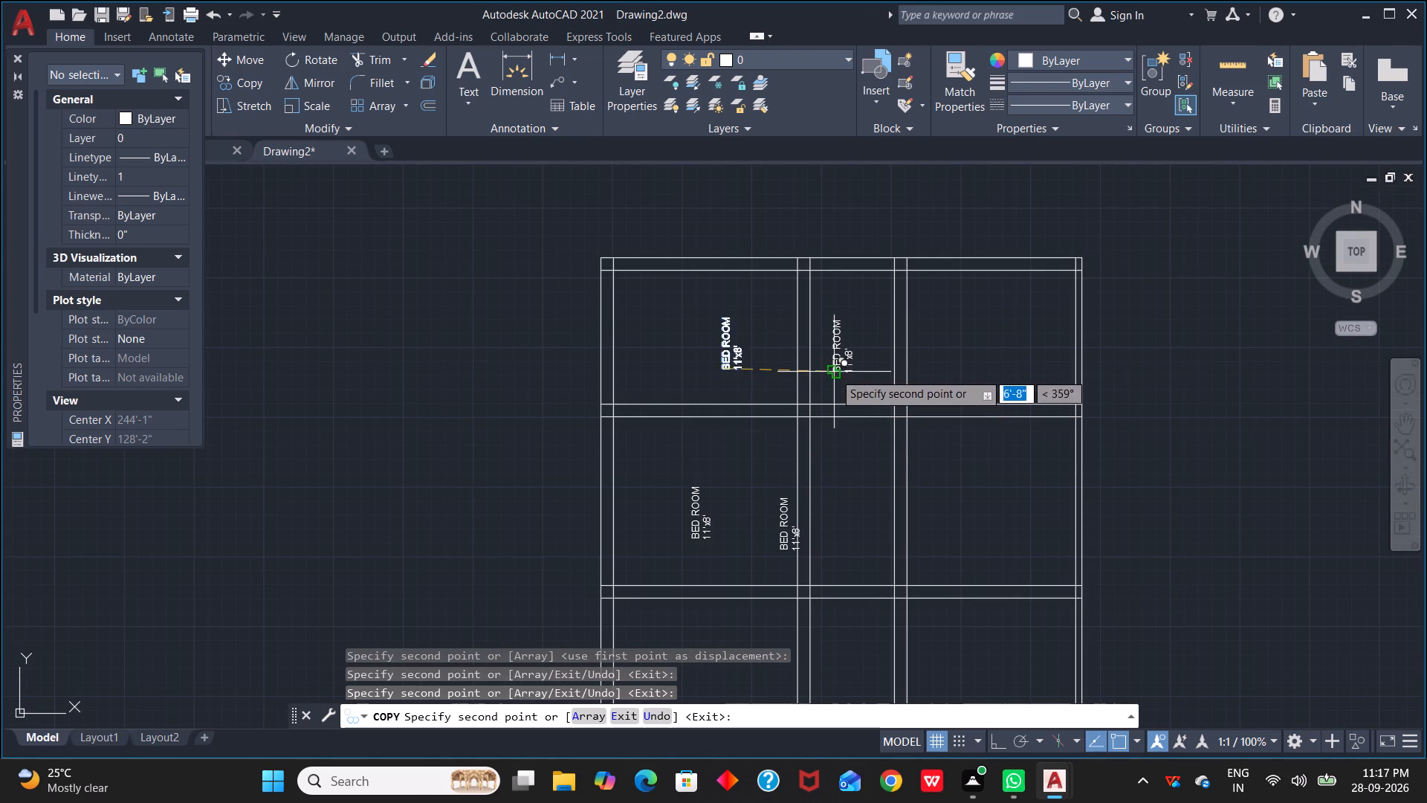
Place copies of the BED ROOM label in all three third-row rooms and in the left and middle rooms of the bottom row.
scroll(842, 532, "down", 1)
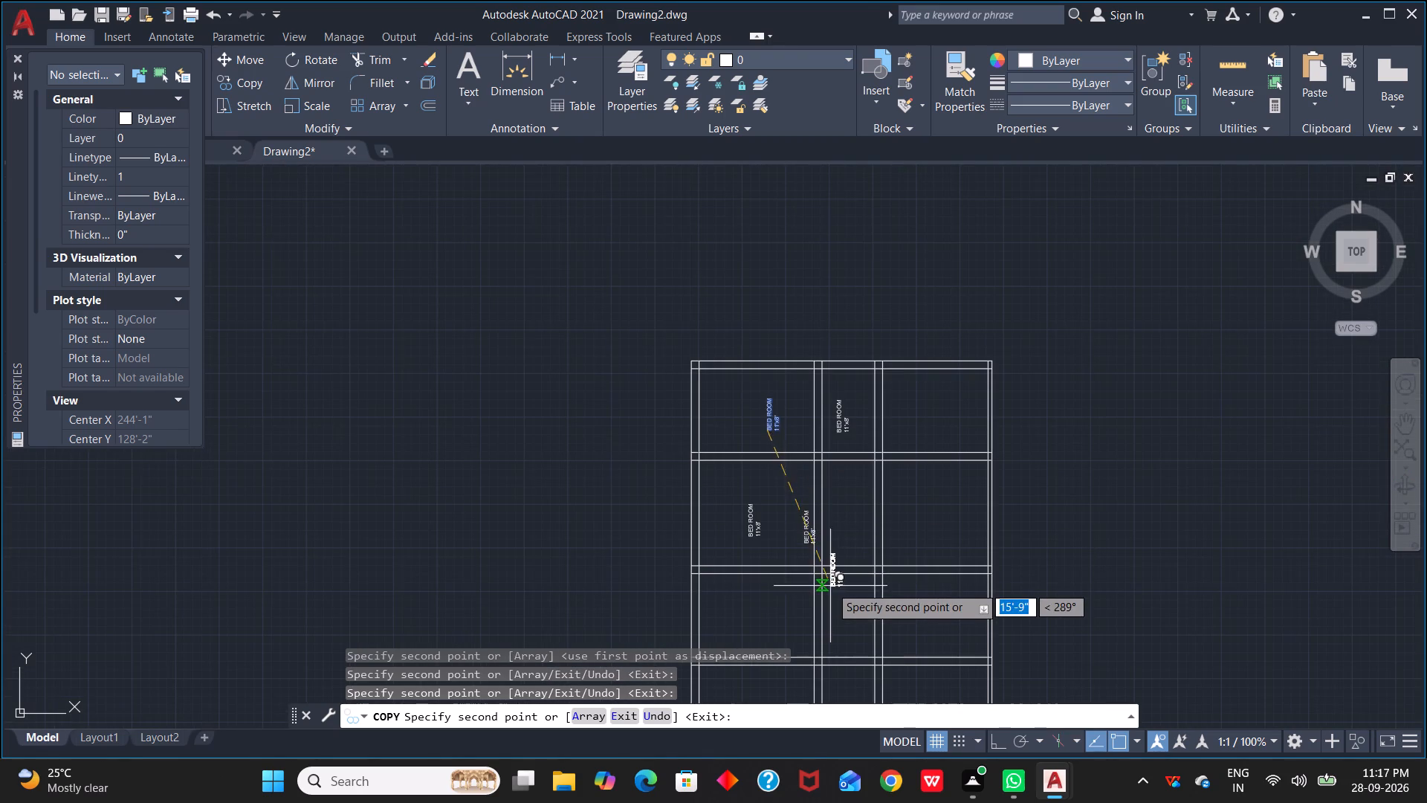
middle_click_drag(832, 587, 826, 325)
left_click(832, 373)
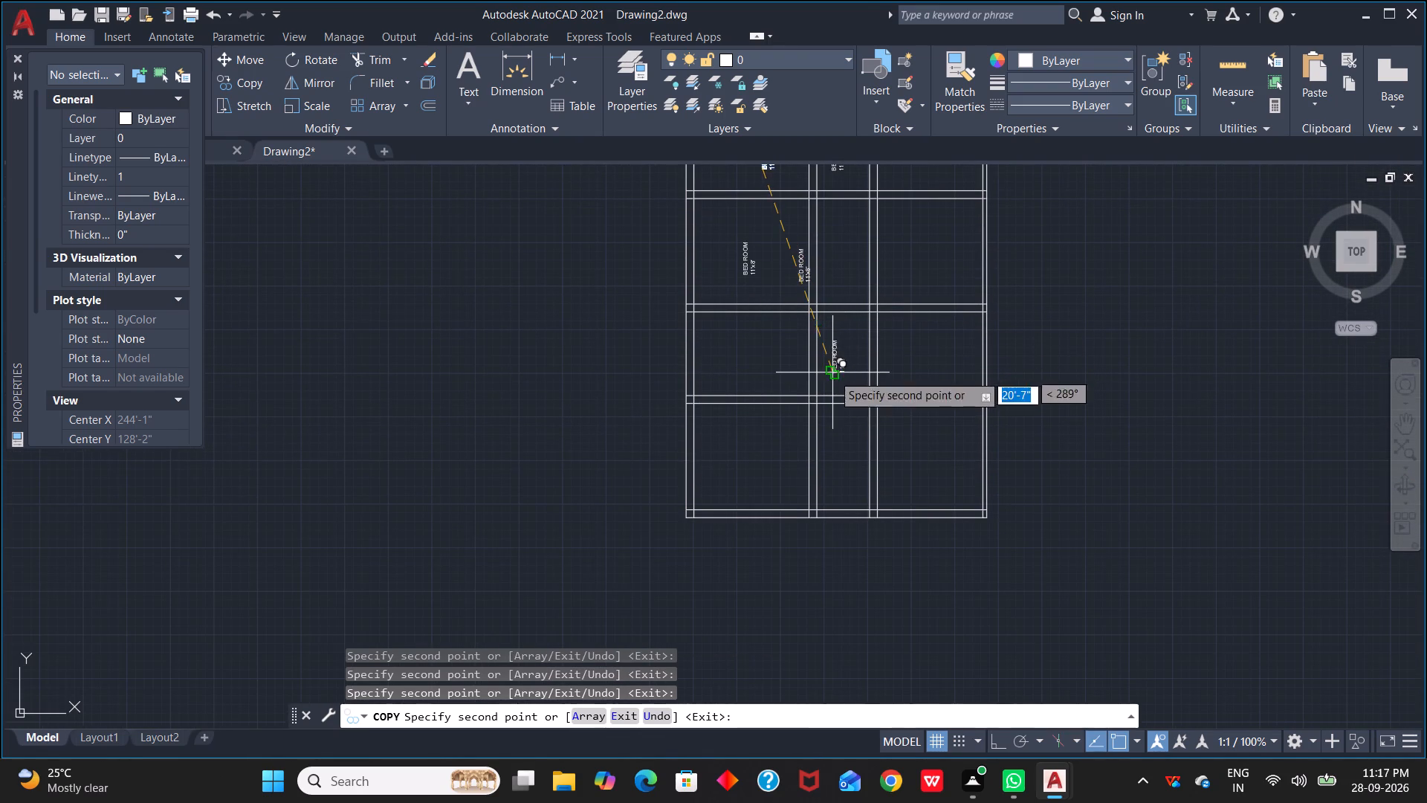
left_click(753, 373)
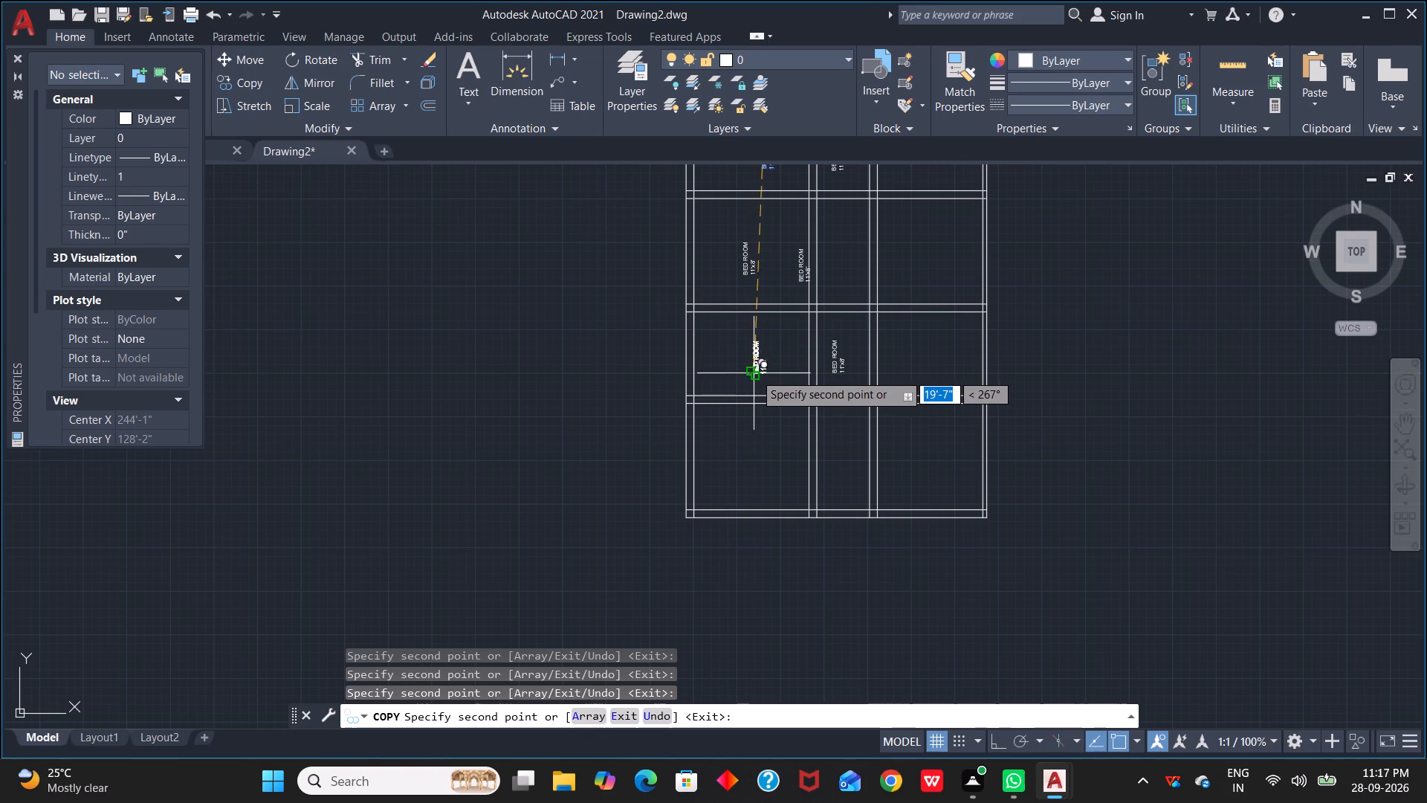
left_click(740, 469)
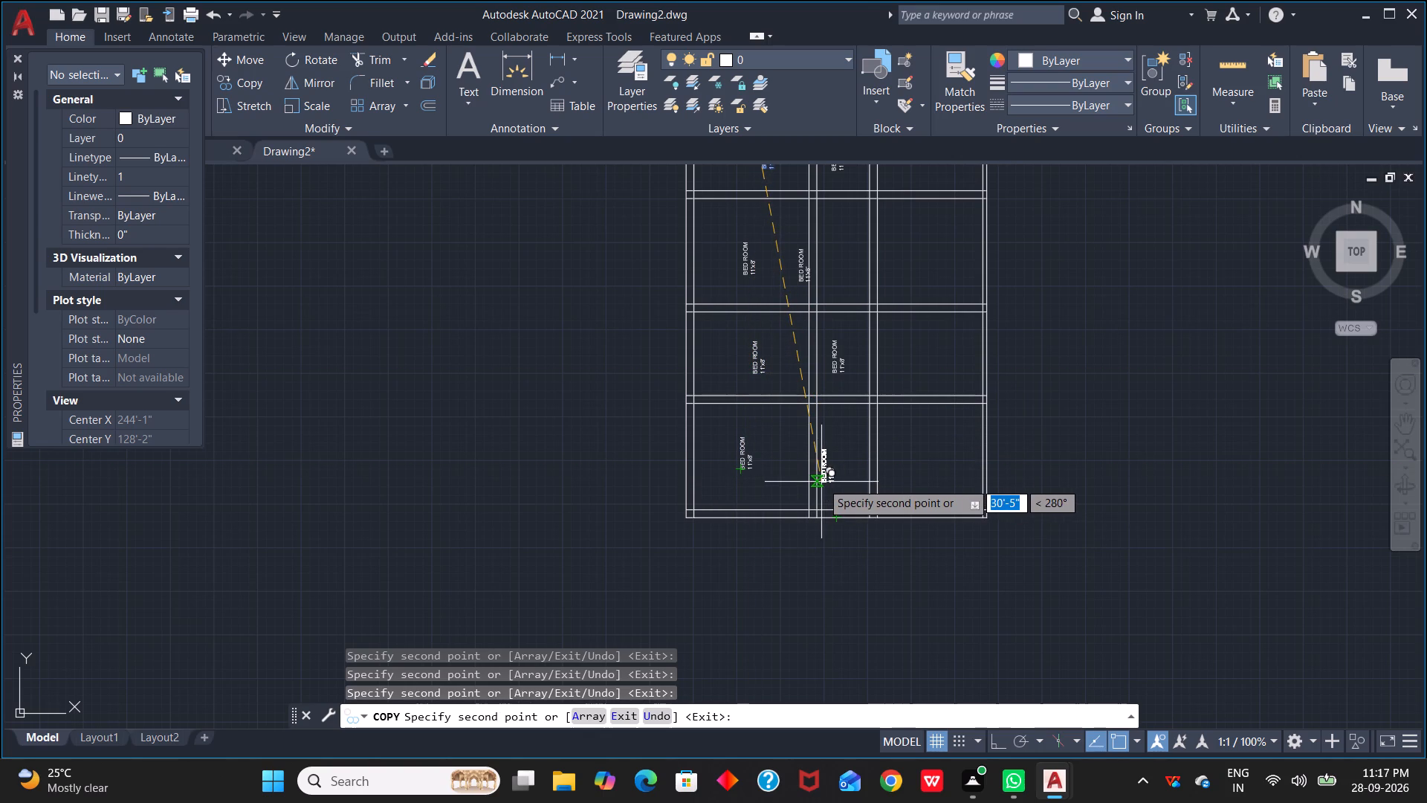
left_click(821, 482)
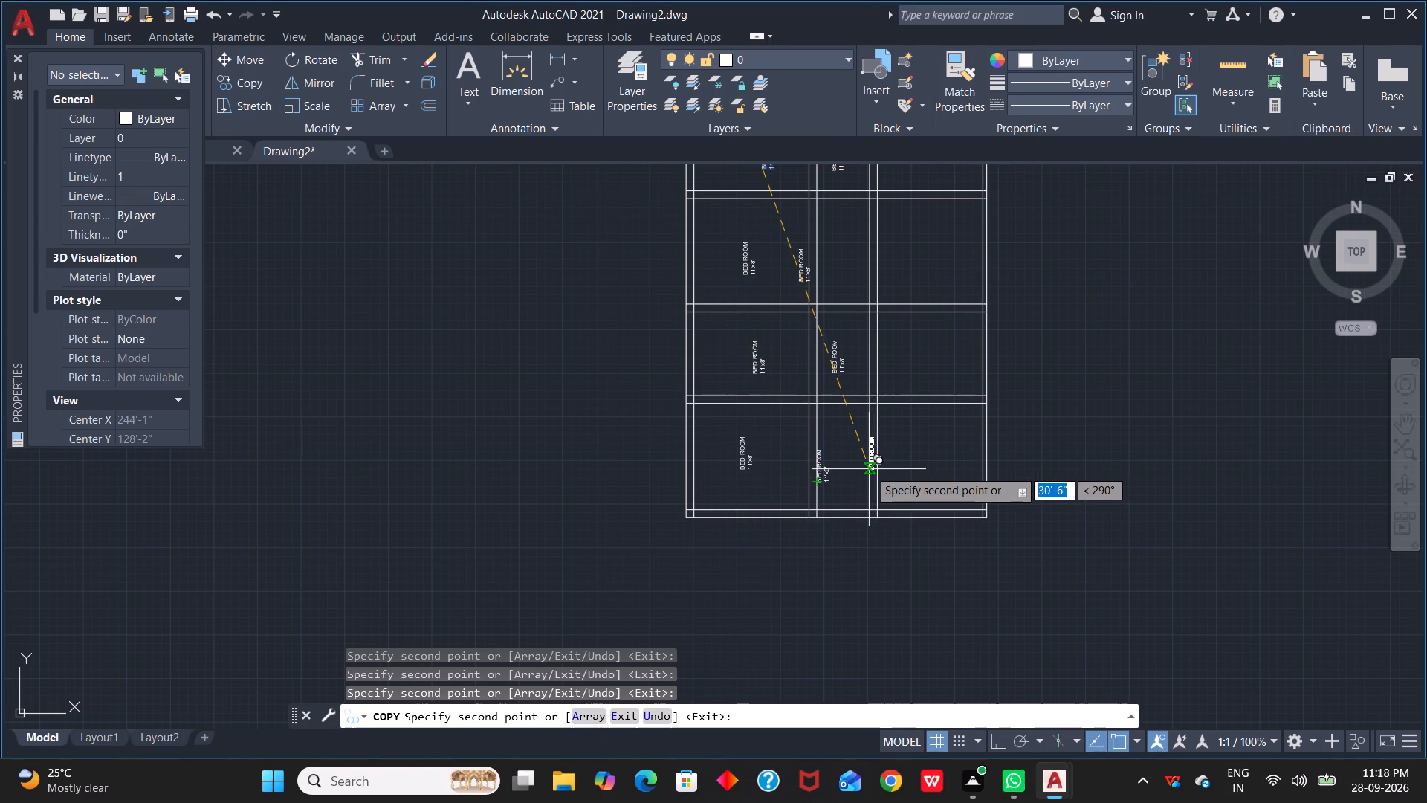
left_click(923, 371)
scroll(908, 414, "down", 1)
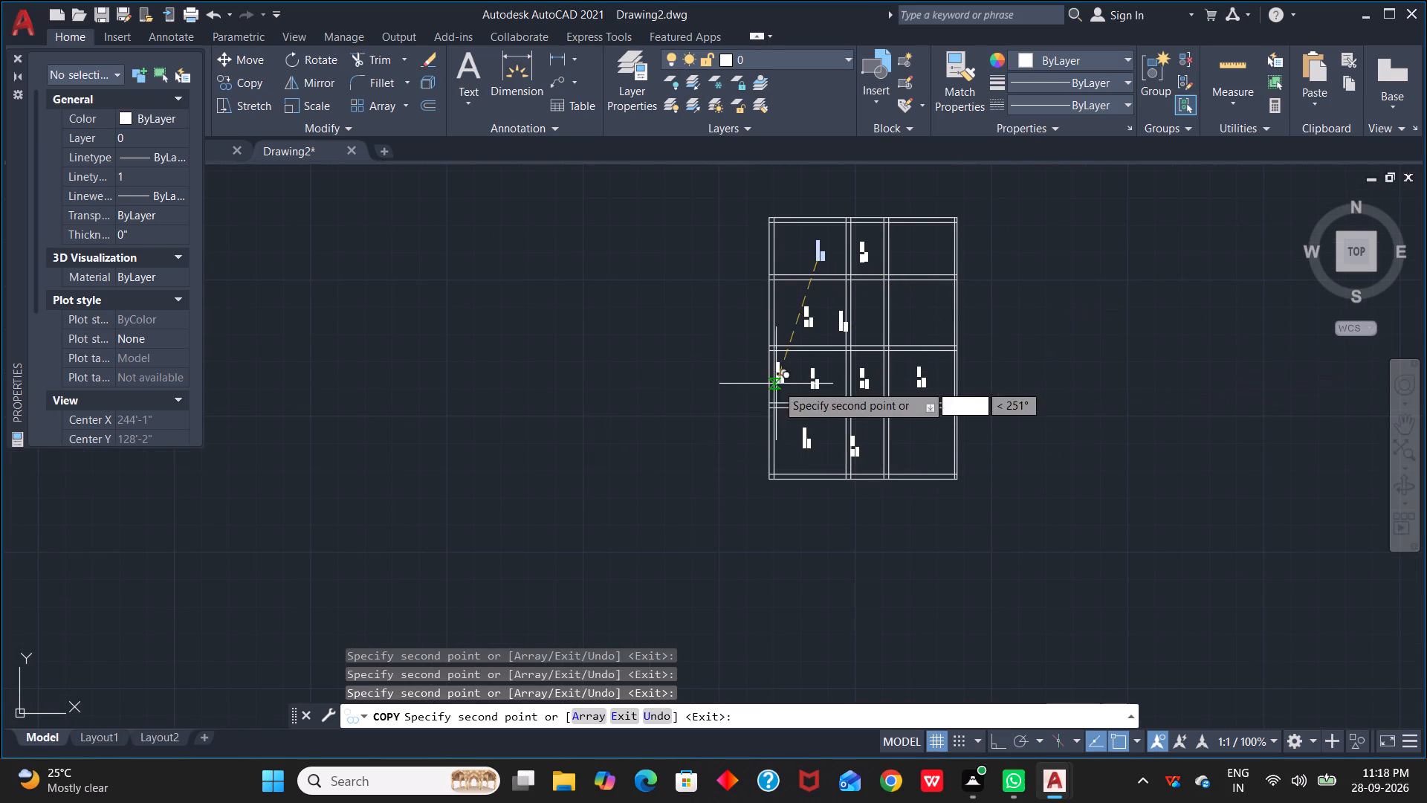
key("Escape")
Trim both lines of the first vertical partition out of the second row of rooms.
scroll(855, 315, "up", 2)
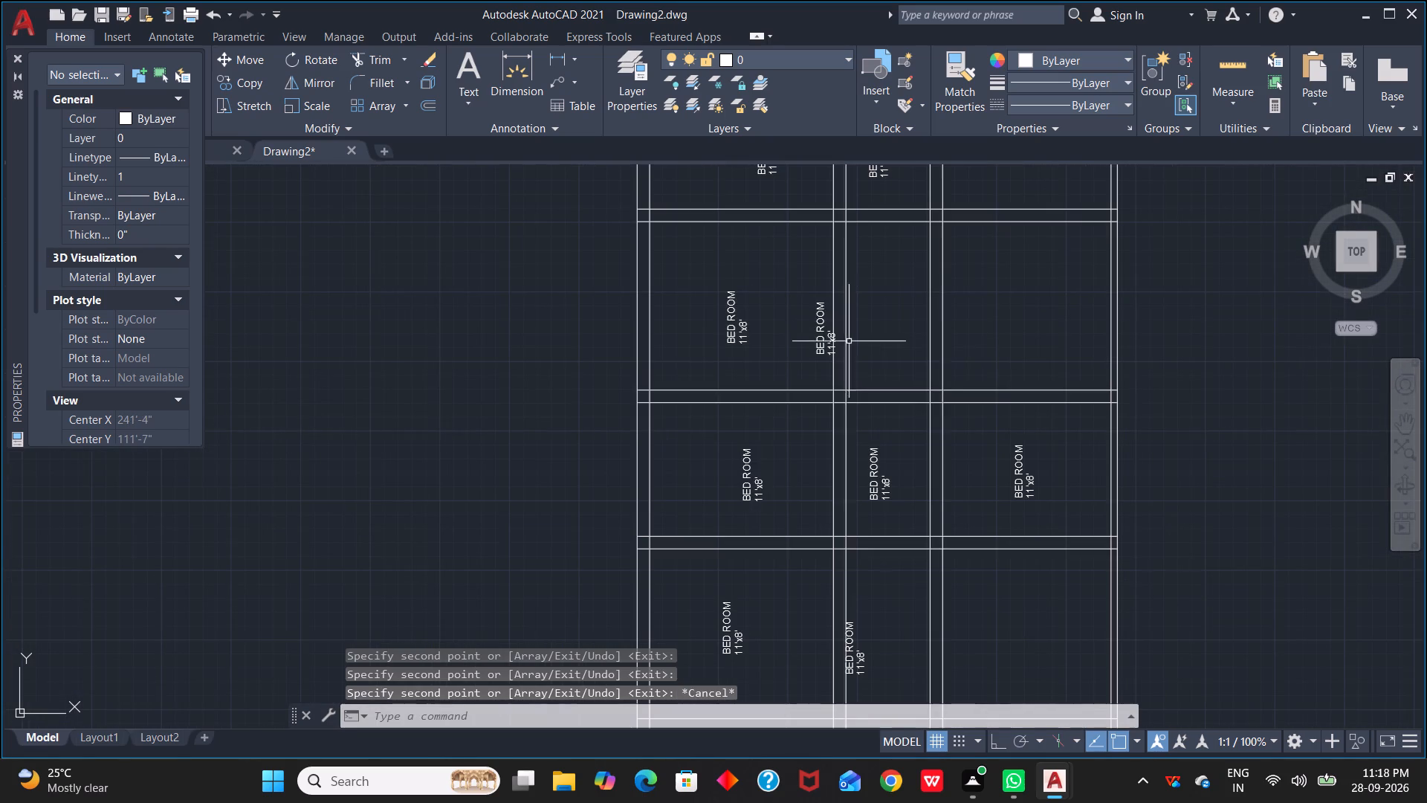
middle_click_drag(847, 346, 726, 406)
scroll(734, 381, "up", 1)
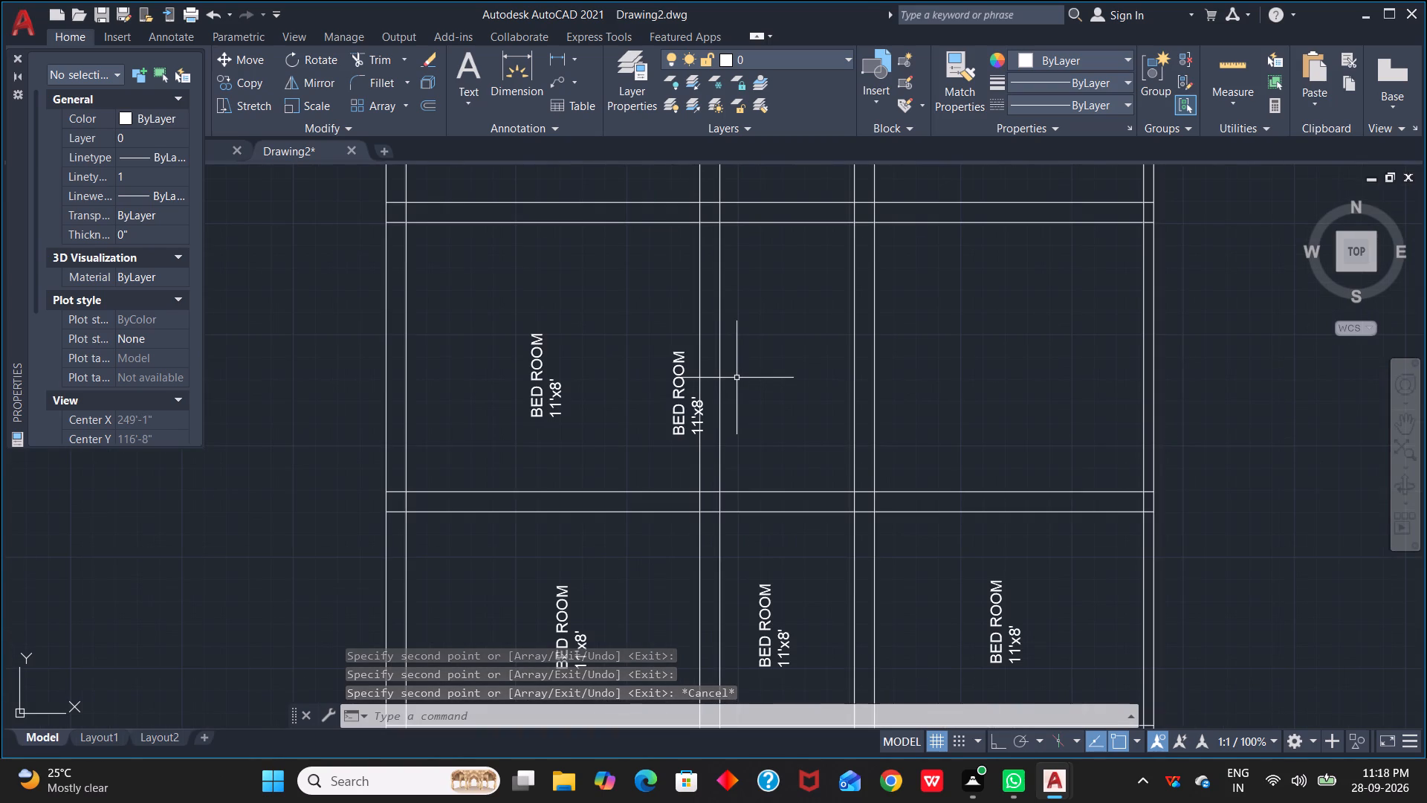
key("Escape")
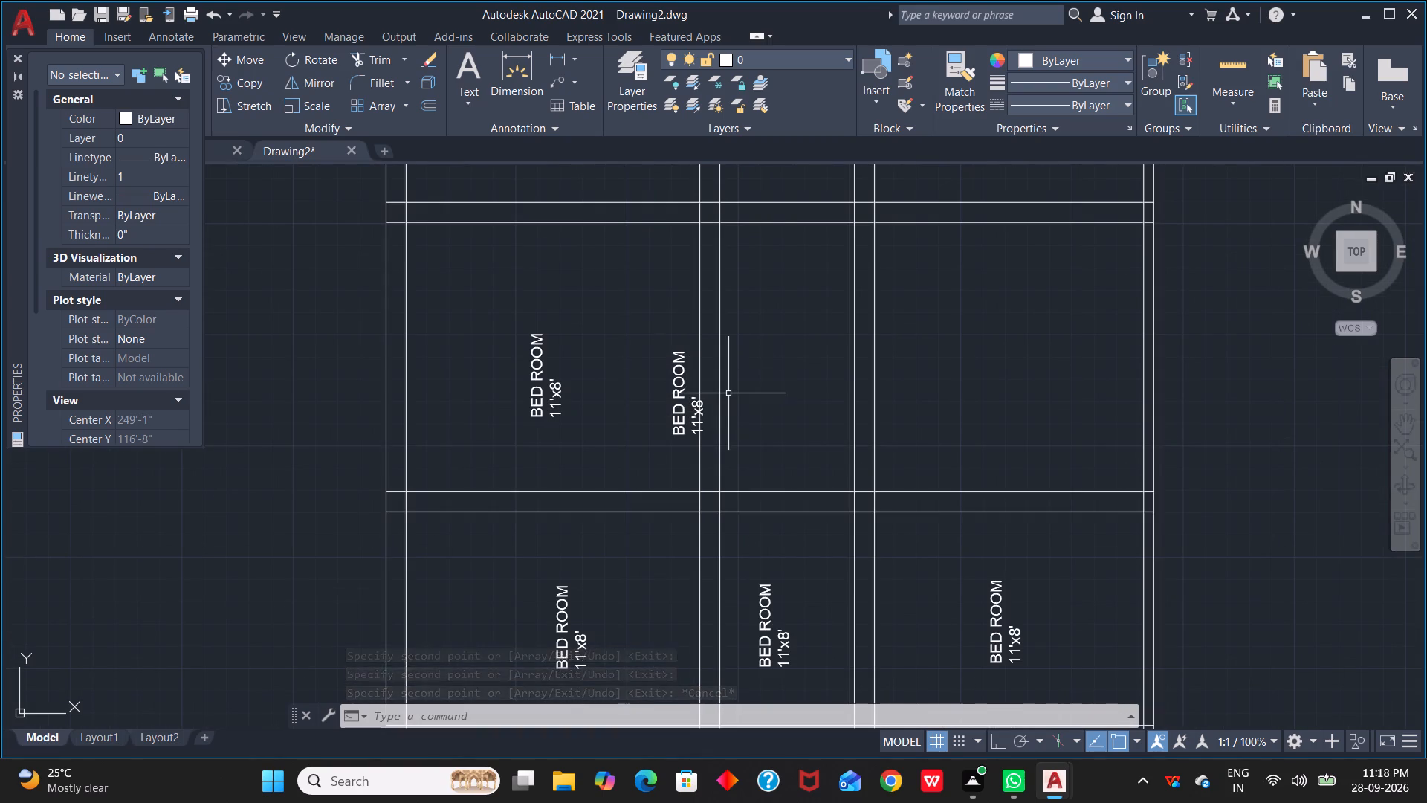
type("TR")
key("space")
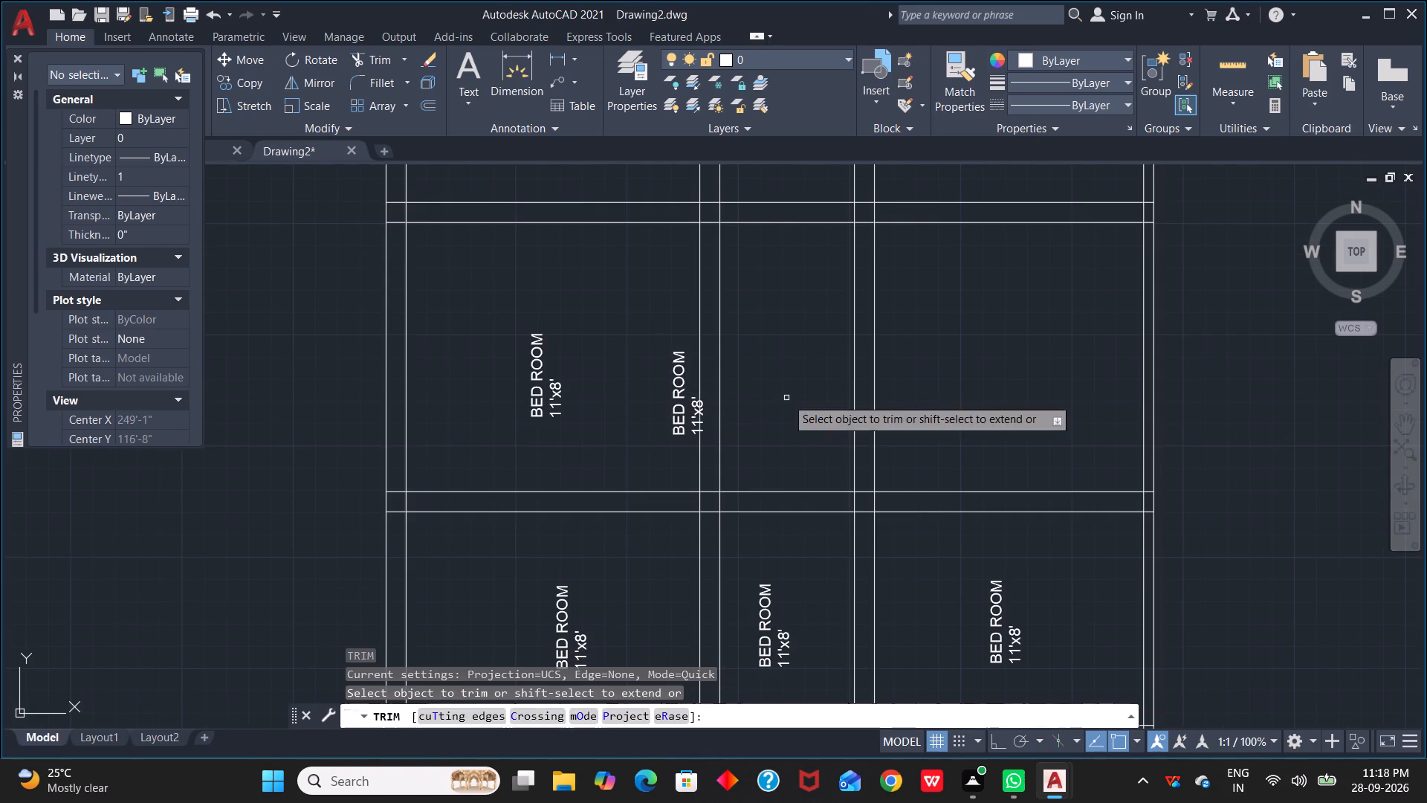
left_click_drag(769, 335, 677, 304)
left_click_drag(737, 354, 719, 355)
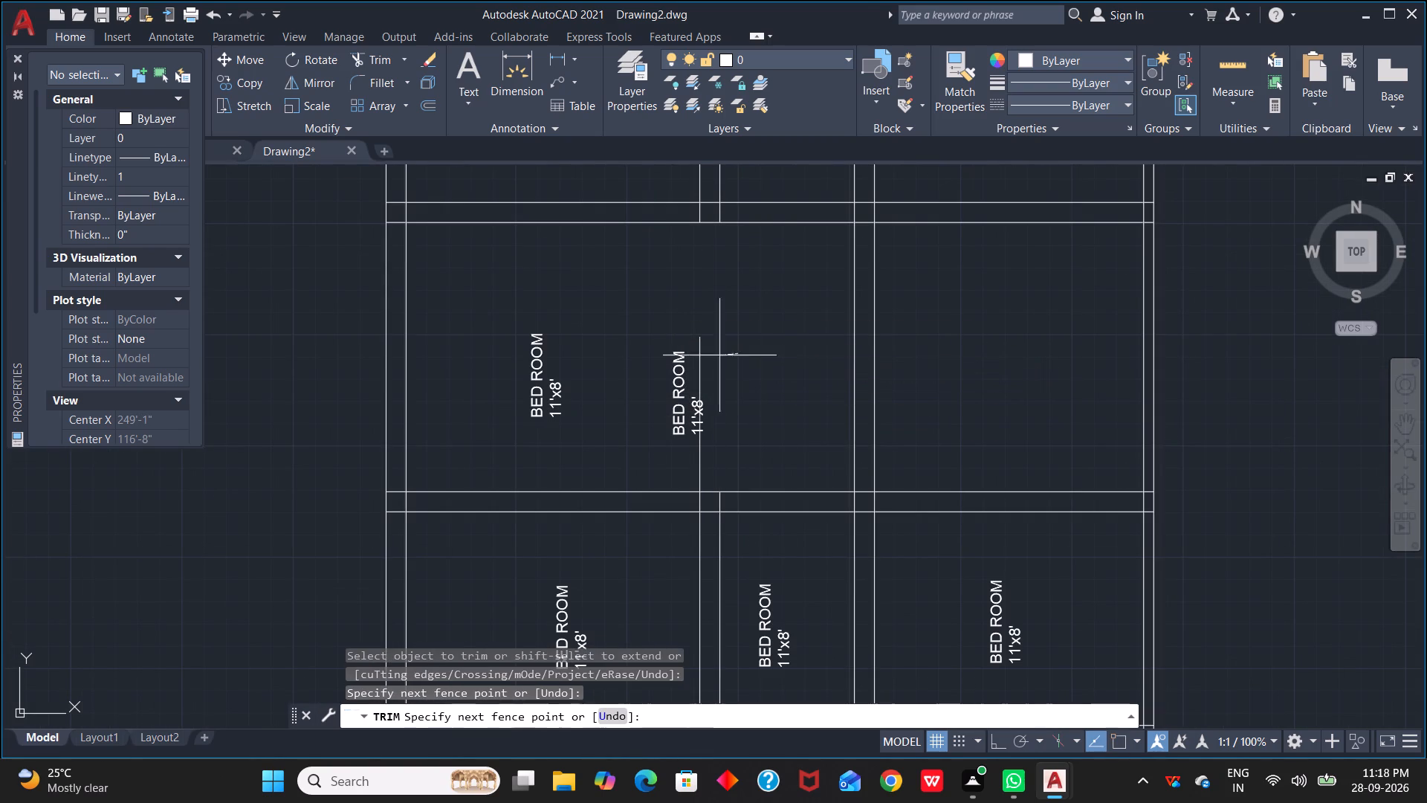
left_click_drag(719, 355, 695, 372)
left_click_drag(739, 469, 673, 467)
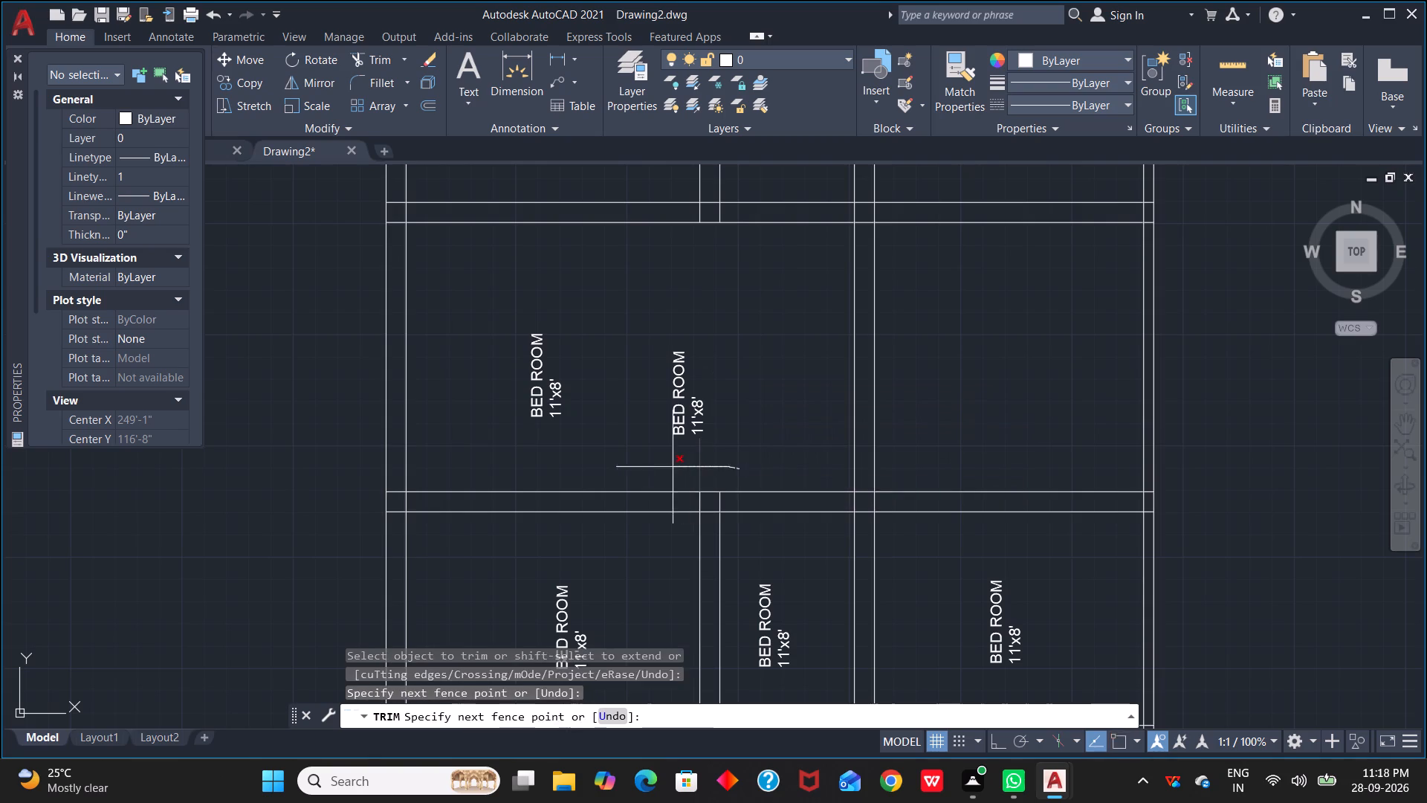
left_click_drag(673, 467, 672, 466)
Trim both lines of the first vertical partition out of the bottom row, including the short stubs inside the bottom wall.
scroll(745, 464, "down", 1)
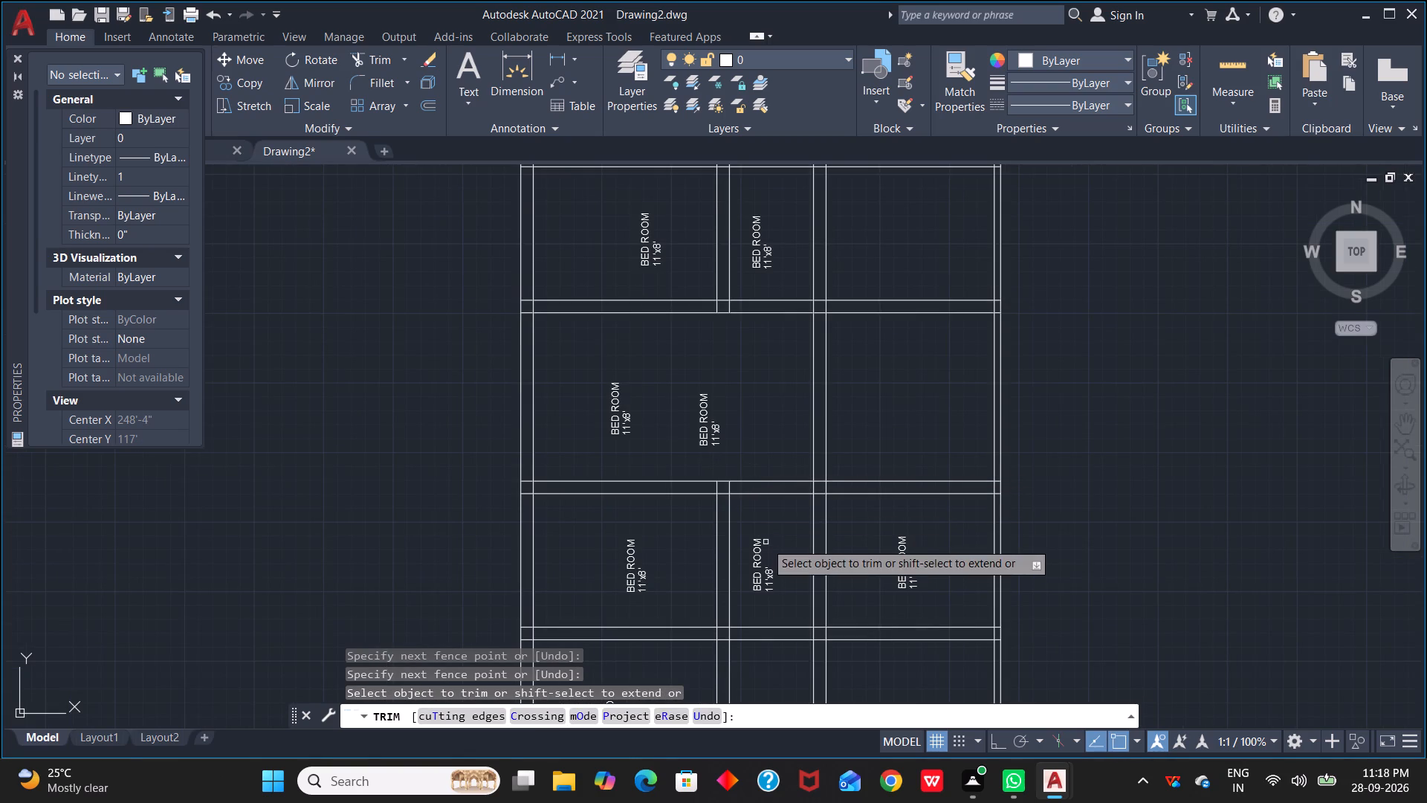
middle_click_drag(766, 542, 771, 367)
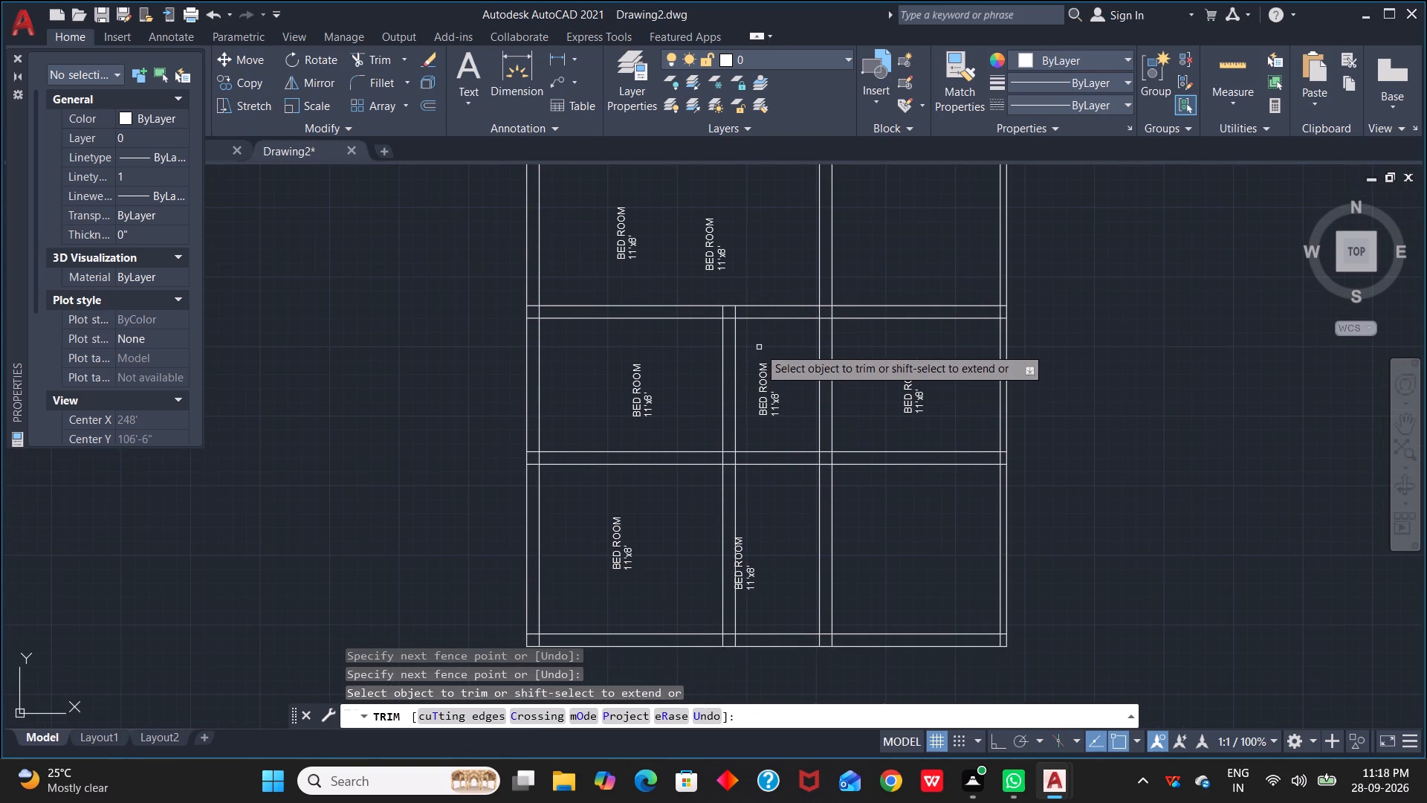
scroll(774, 541, "down", 2)
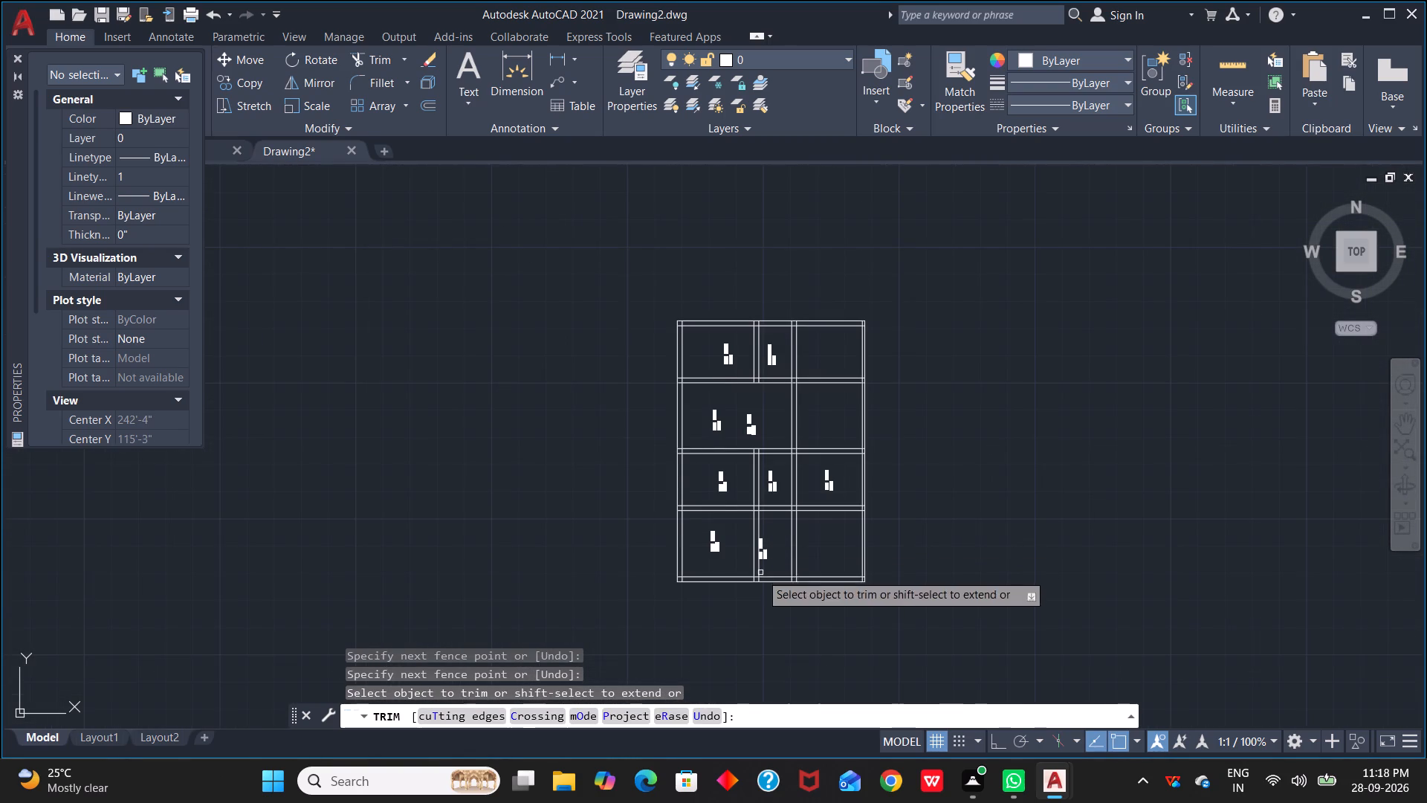
middle_click_drag(767, 544, 767, 471)
scroll(767, 468, "up", 3)
left_click_drag(776, 422, 708, 430)
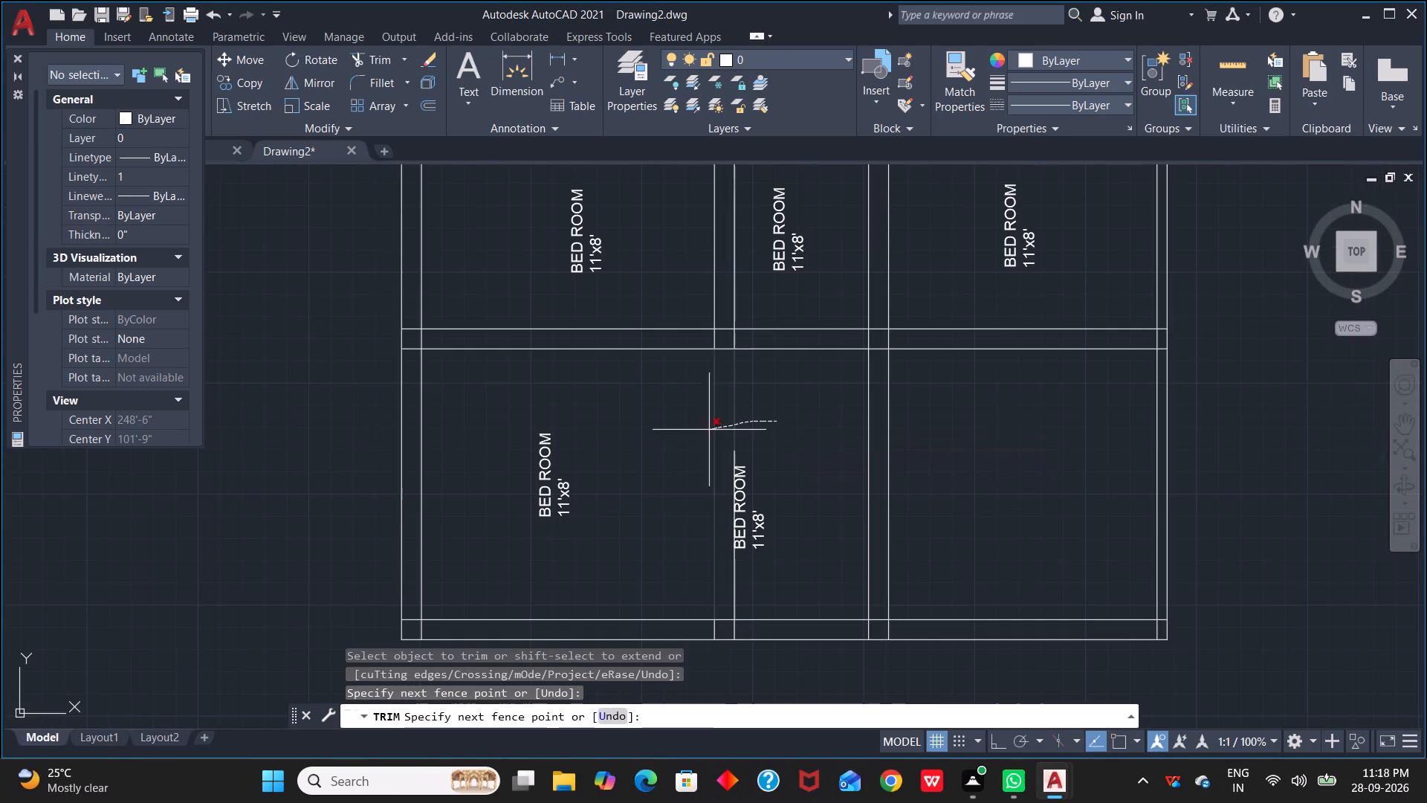
left_click_drag(708, 430, 702, 431)
left_click_drag(781, 575, 685, 575)
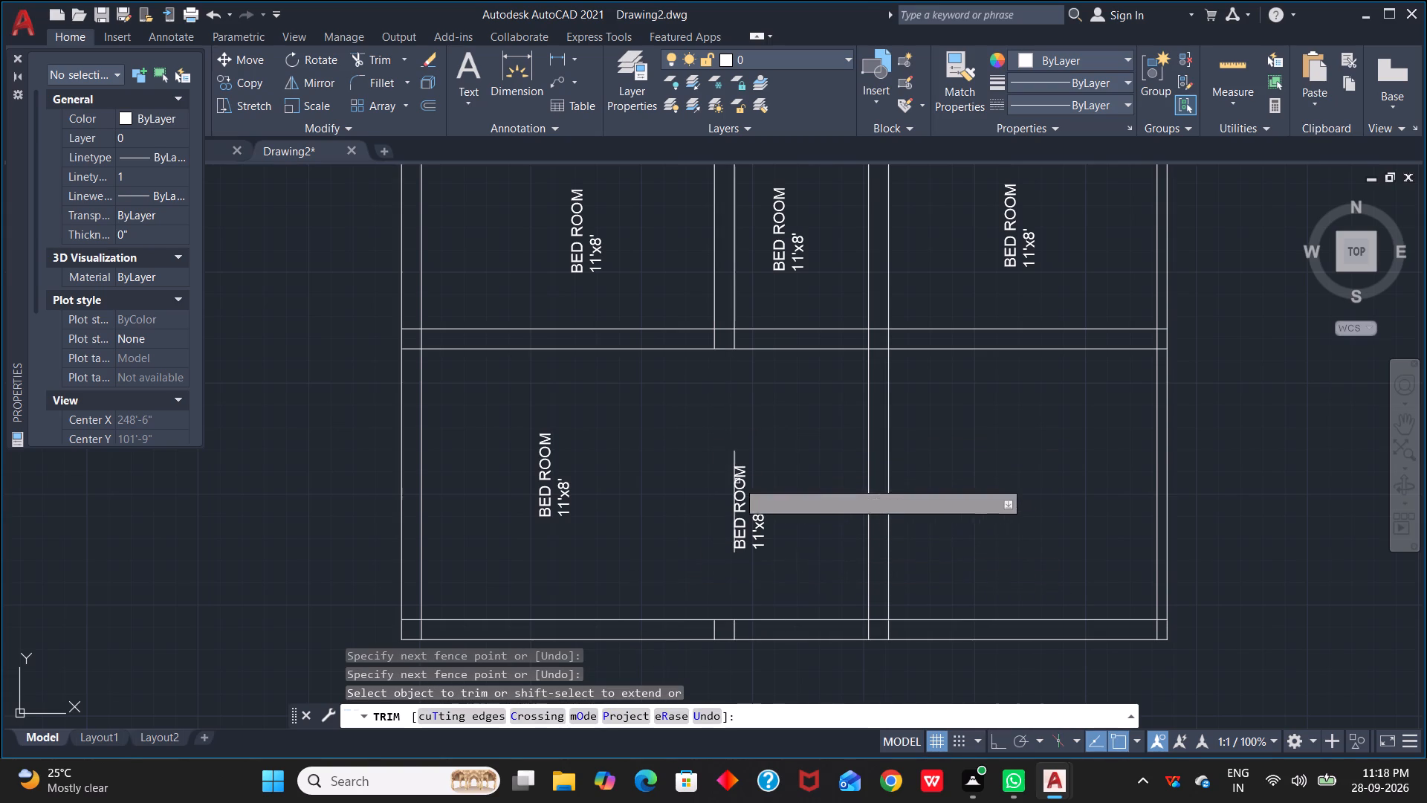
left_click(736, 459)
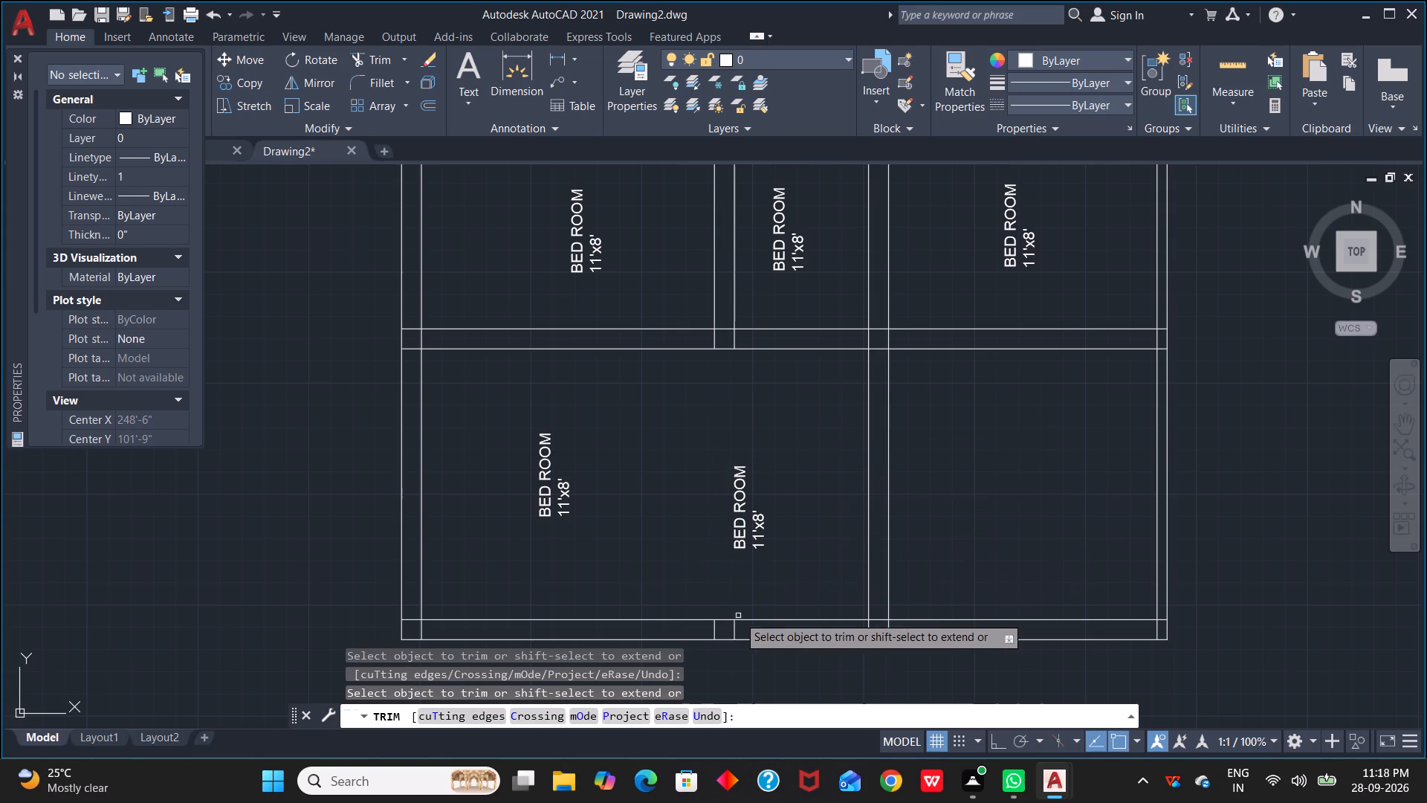
left_click_drag(742, 633, 713, 629)
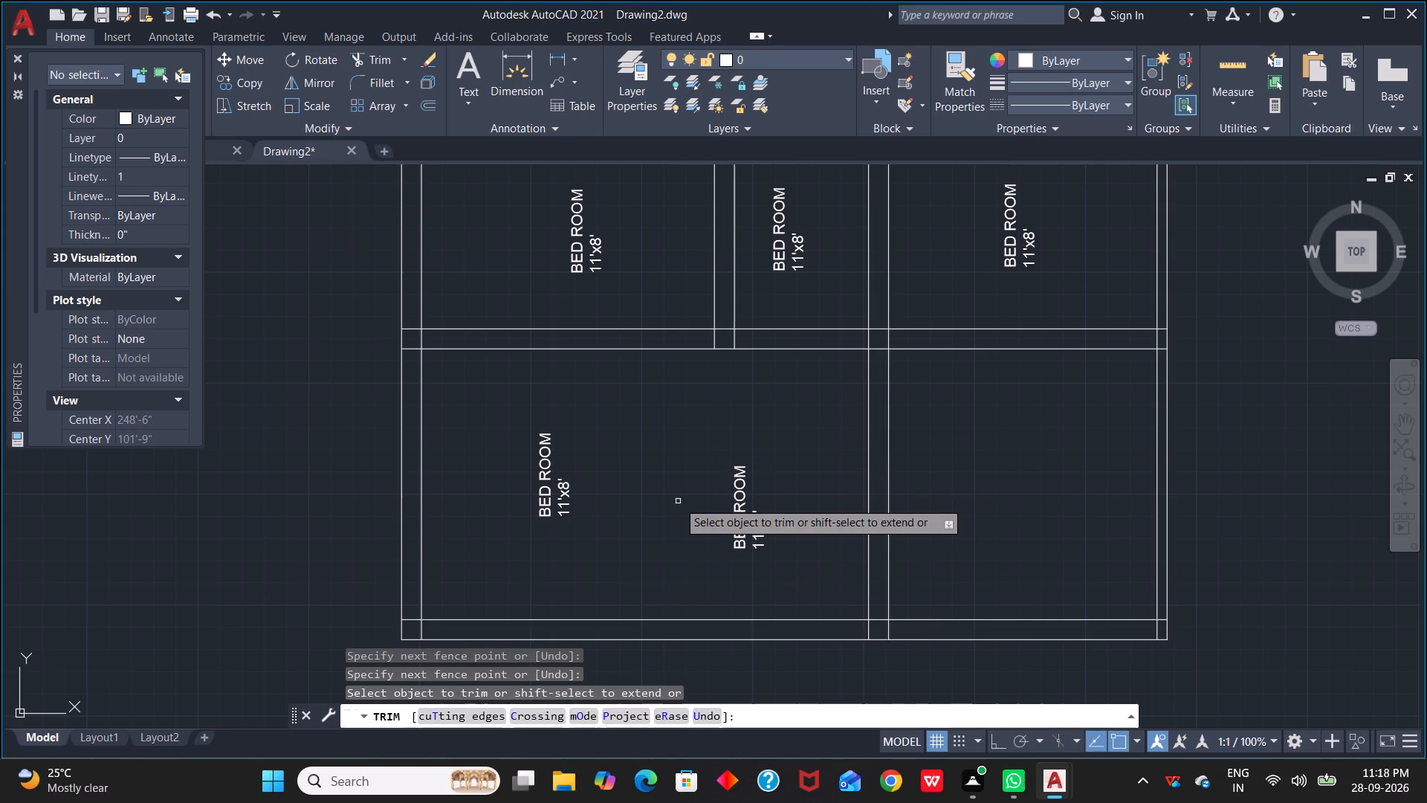
scroll(678, 500, "down", 2)
middle_click_drag(809, 301, 834, 421)
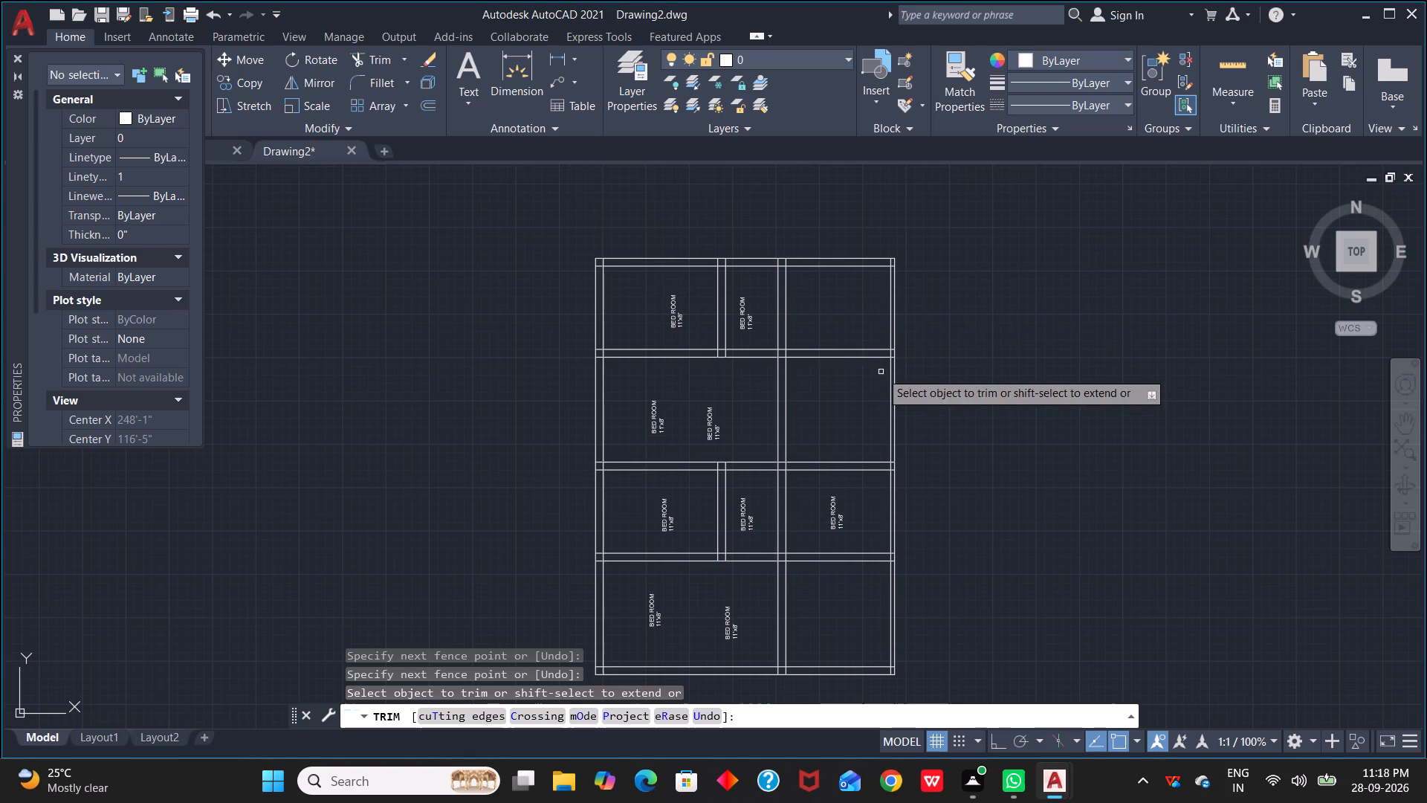
scroll(754, 317, "up", 2)
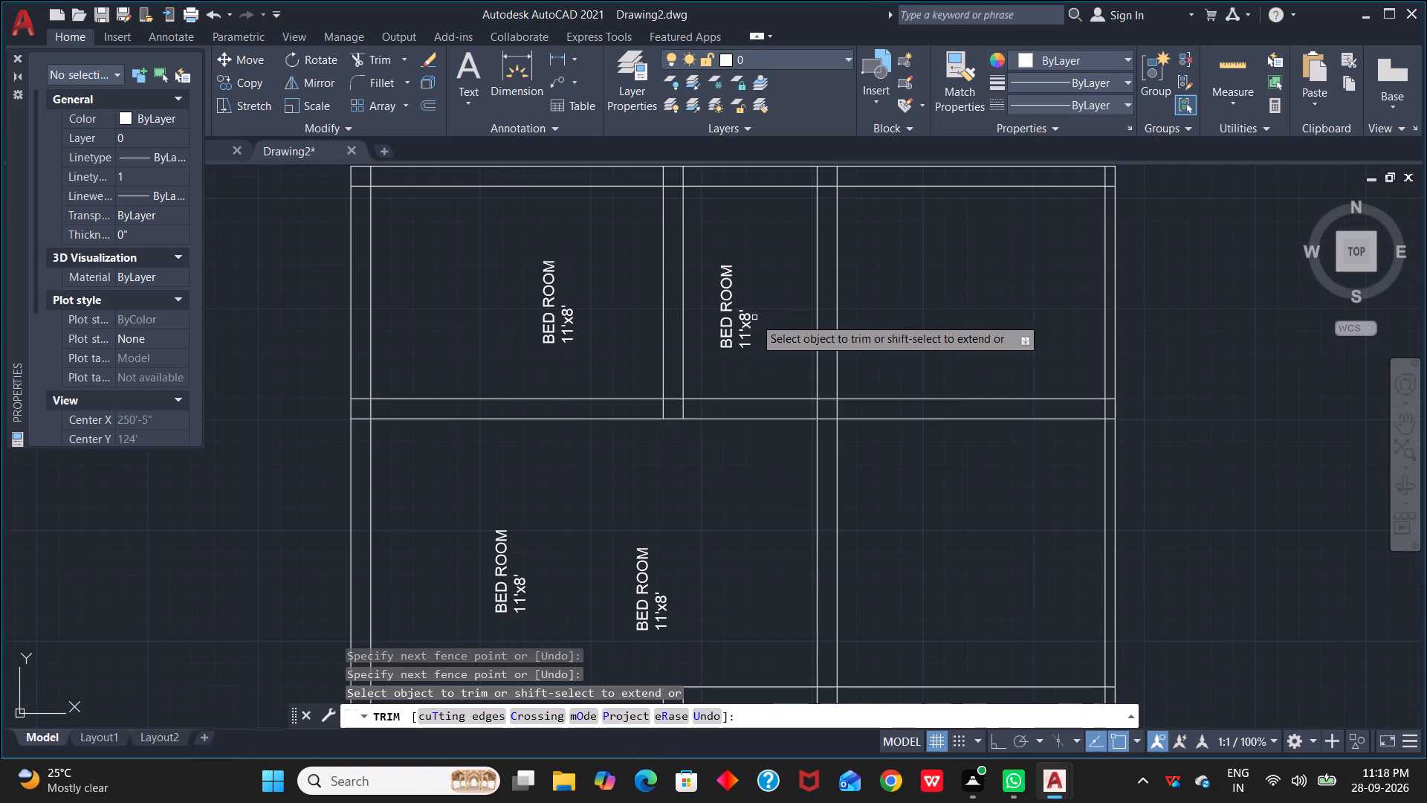
key("Escape")
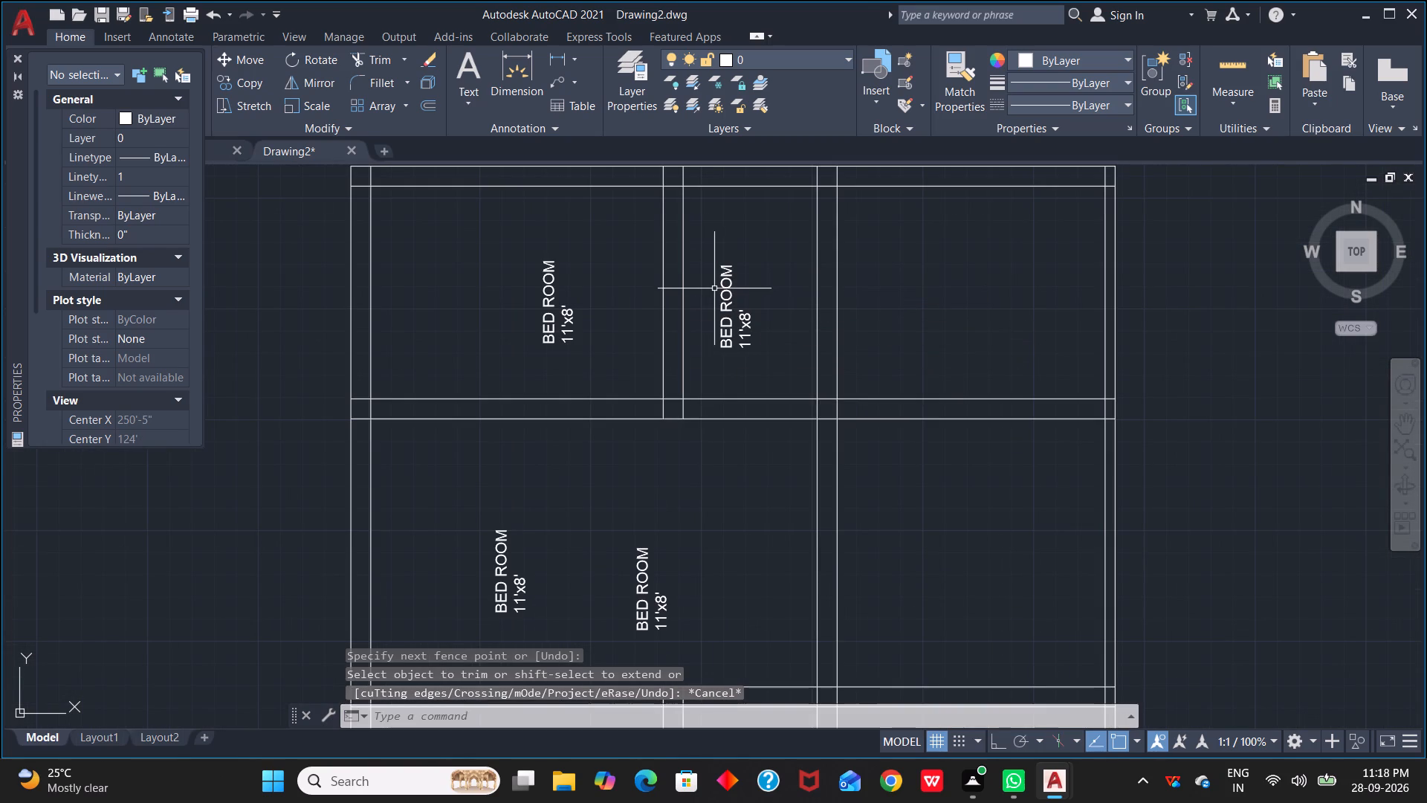
Trim the overlapping wall lines at the plan's top-left corner and where the first vertical partition meets the top wall.
scroll(488, 287, "down", 1)
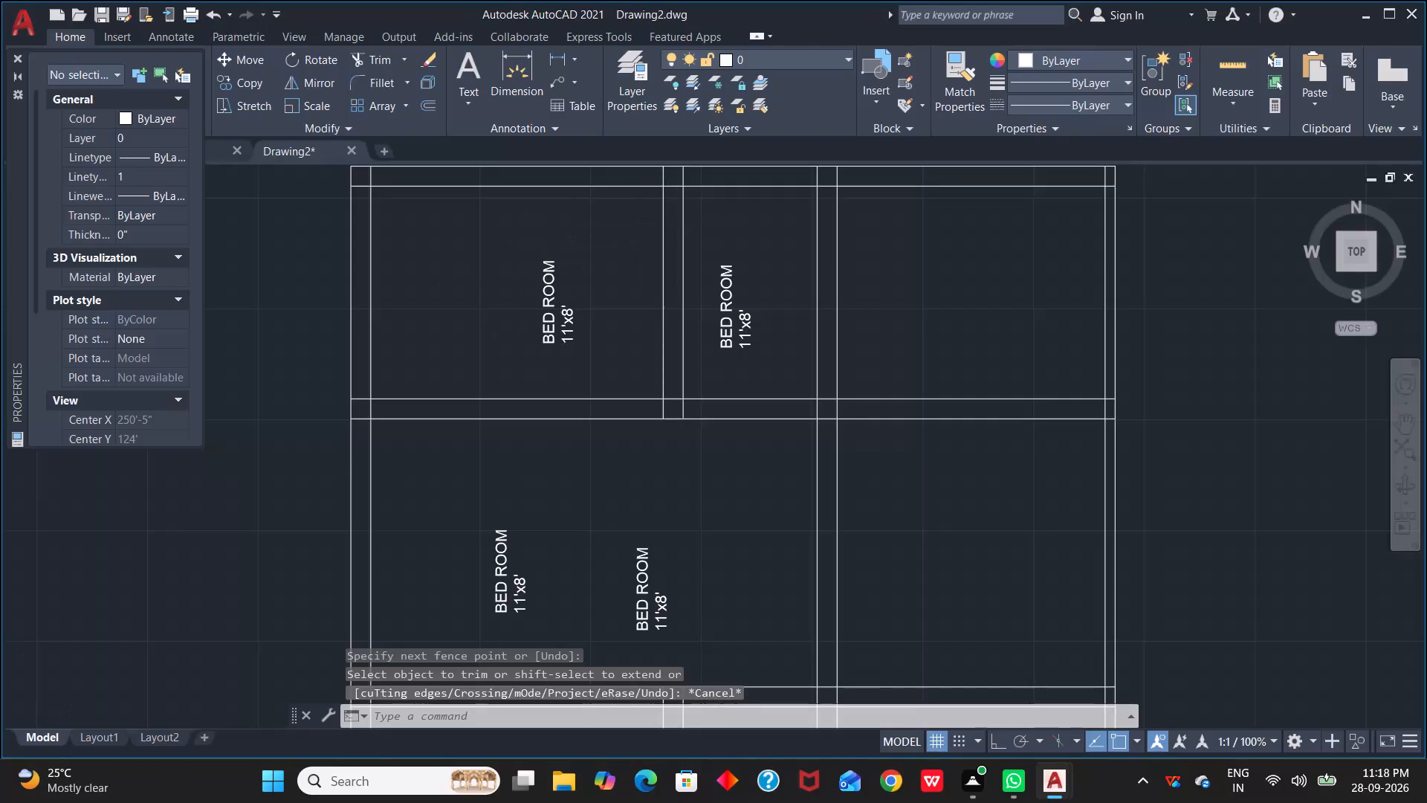
middle_click_drag(488, 287, 738, 280)
scroll(738, 280, "up", 1)
scroll(702, 291, "down", 2)
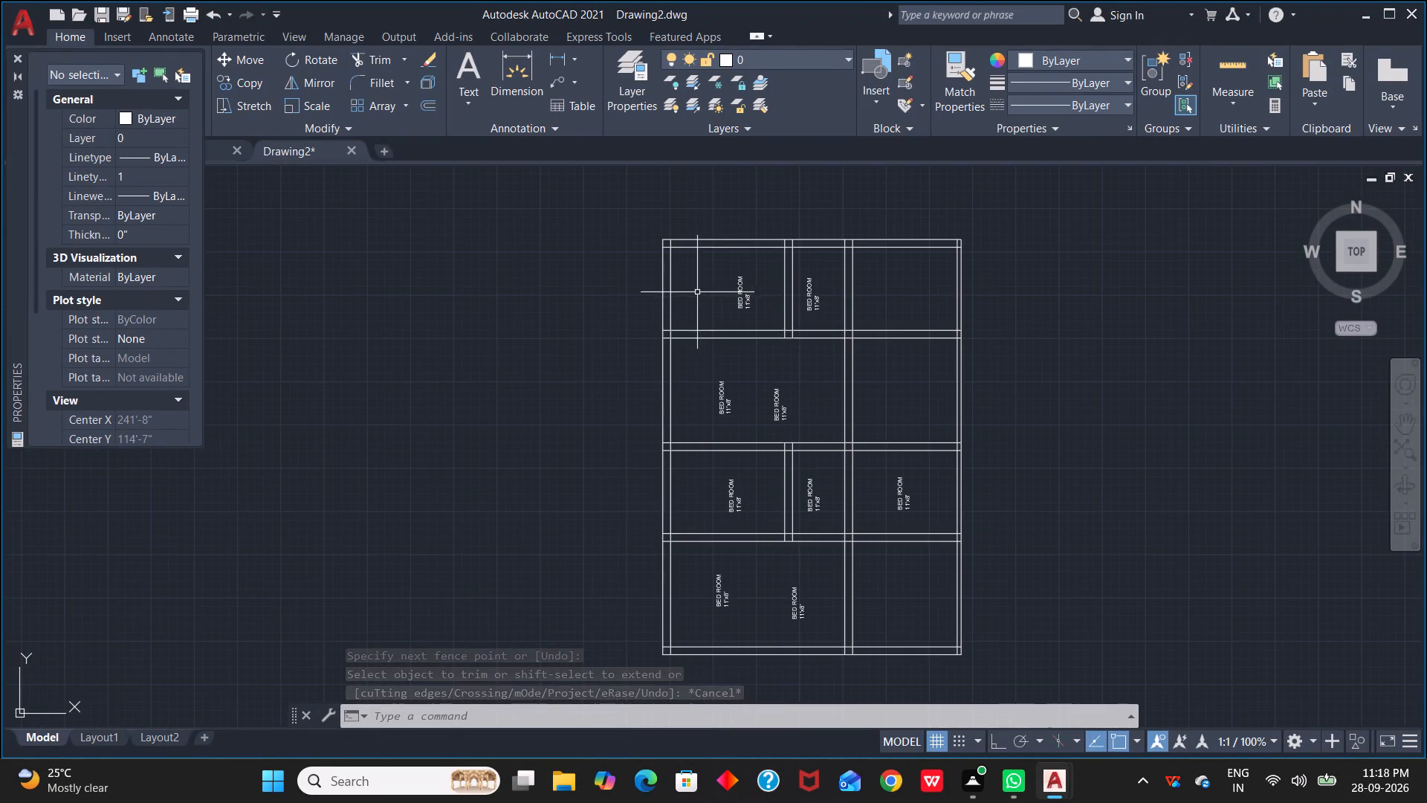
key("t")
key("r")
key("space")
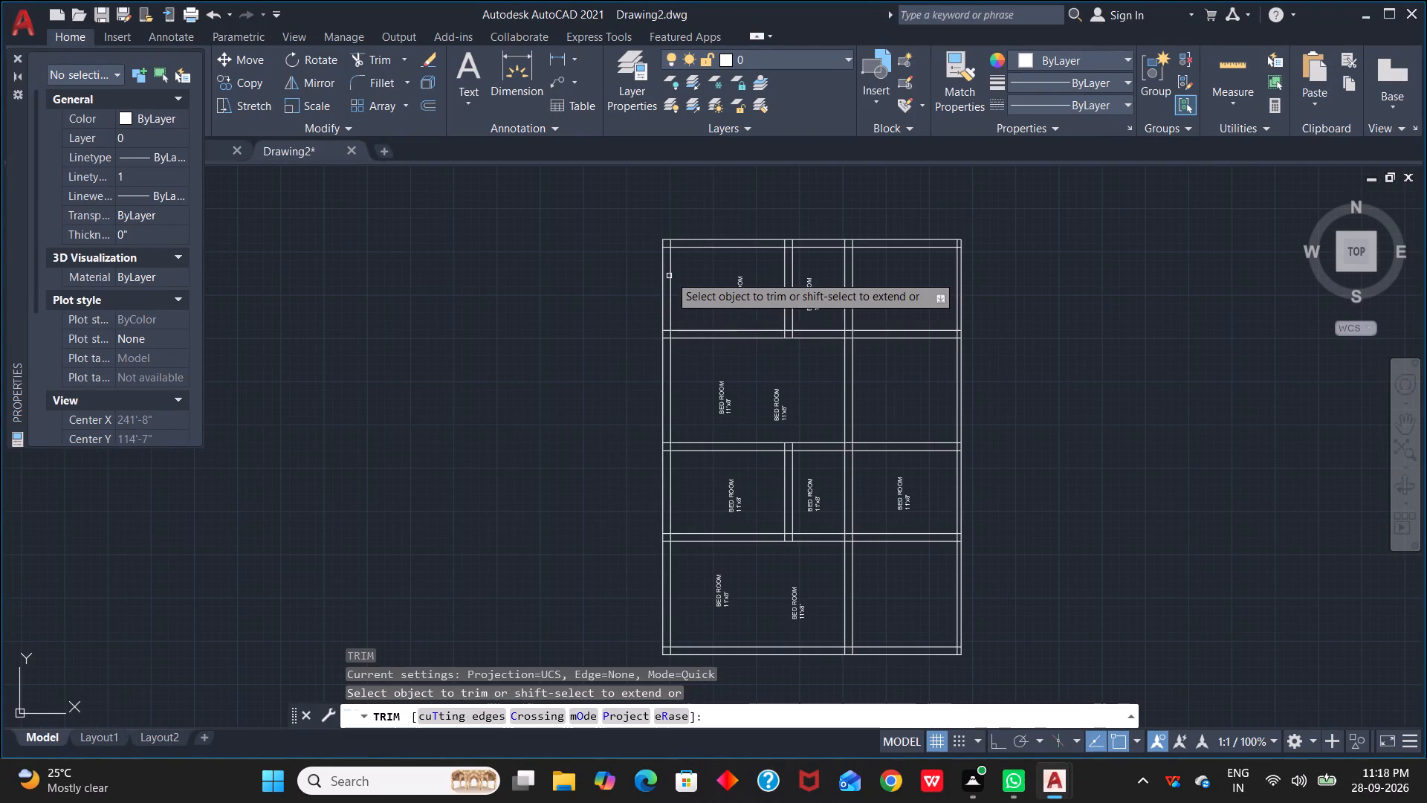
scroll(670, 275, "up", 4)
middle_click_drag(684, 226, 698, 363)
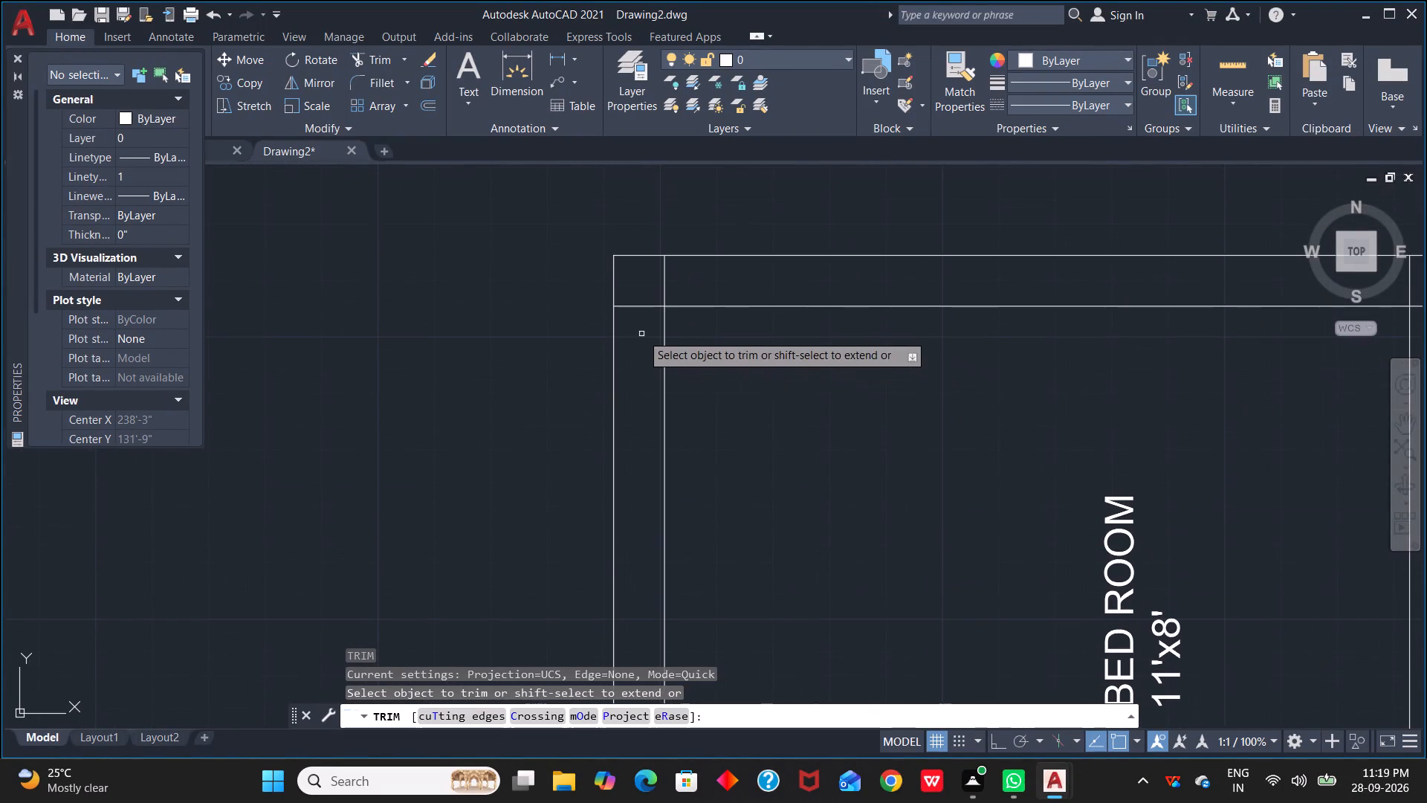
left_click_drag(641, 315, 693, 275)
scroll(692, 275, "down", 1)
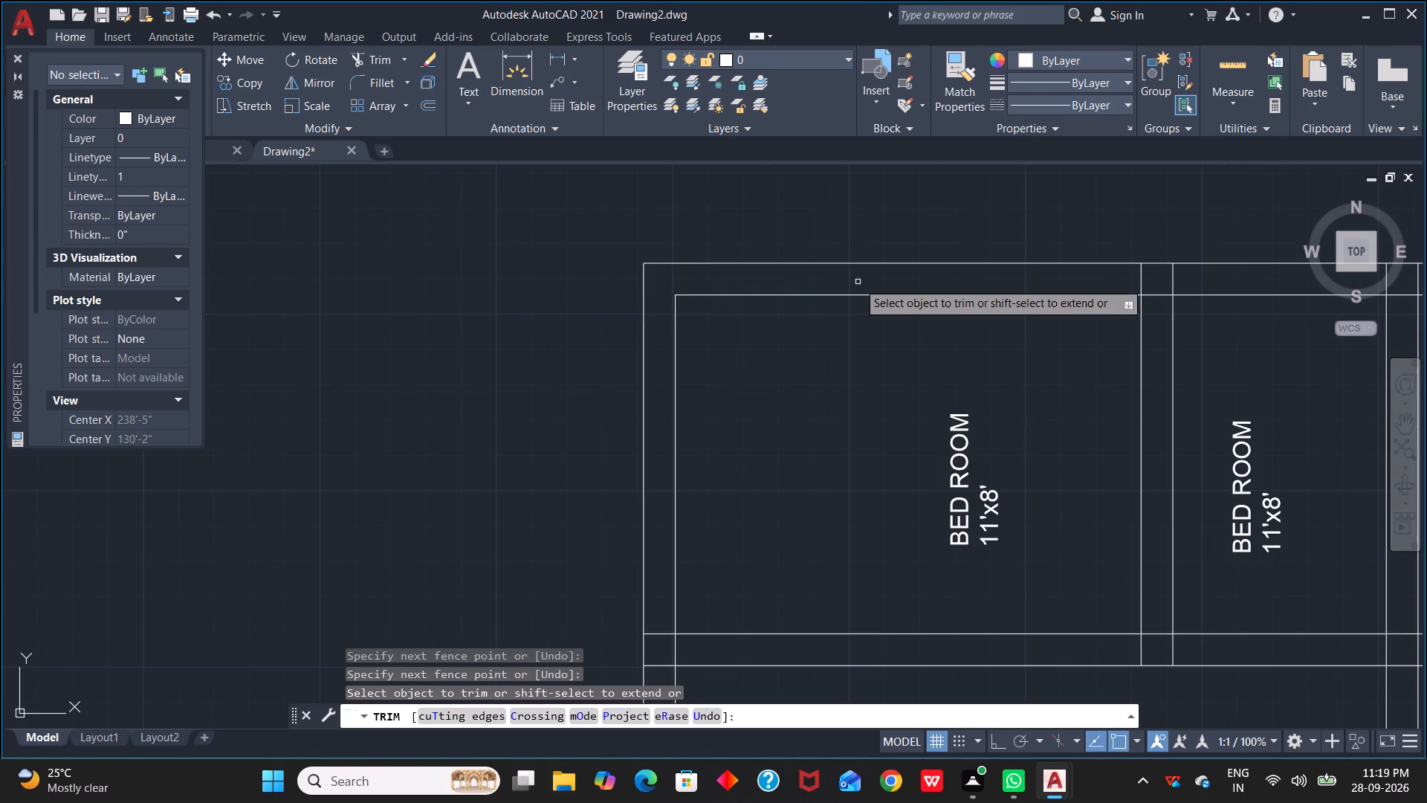
left_click_drag(1128, 282, 1236, 265)
left_click_drag(1159, 280, 1156, 289)
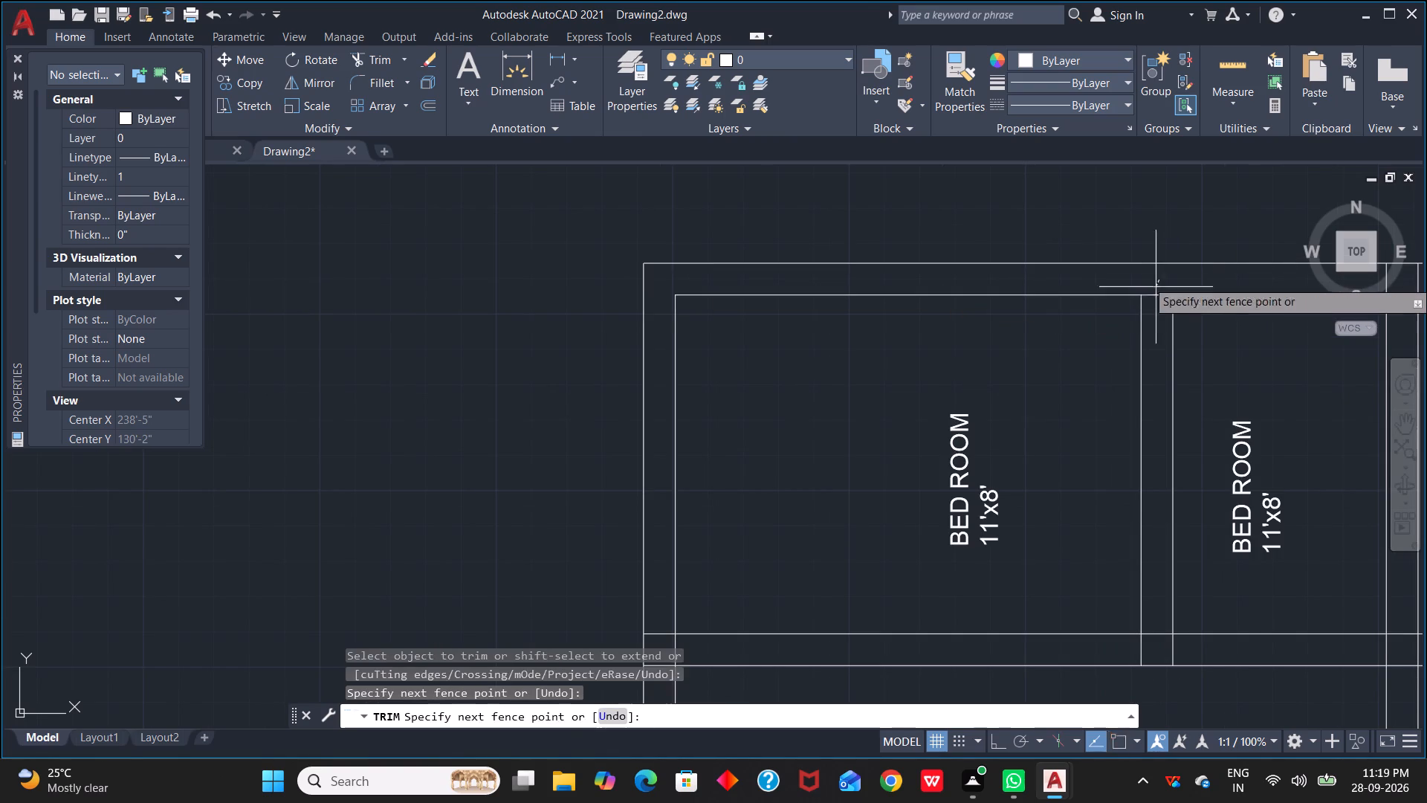
left_click_drag(1156, 289, 1155, 300)
Trim the overlapping lines where the second vertical partition meets the top wall and at the plan's top-right corner.
middle_click_drag(1211, 280, 794, 280)
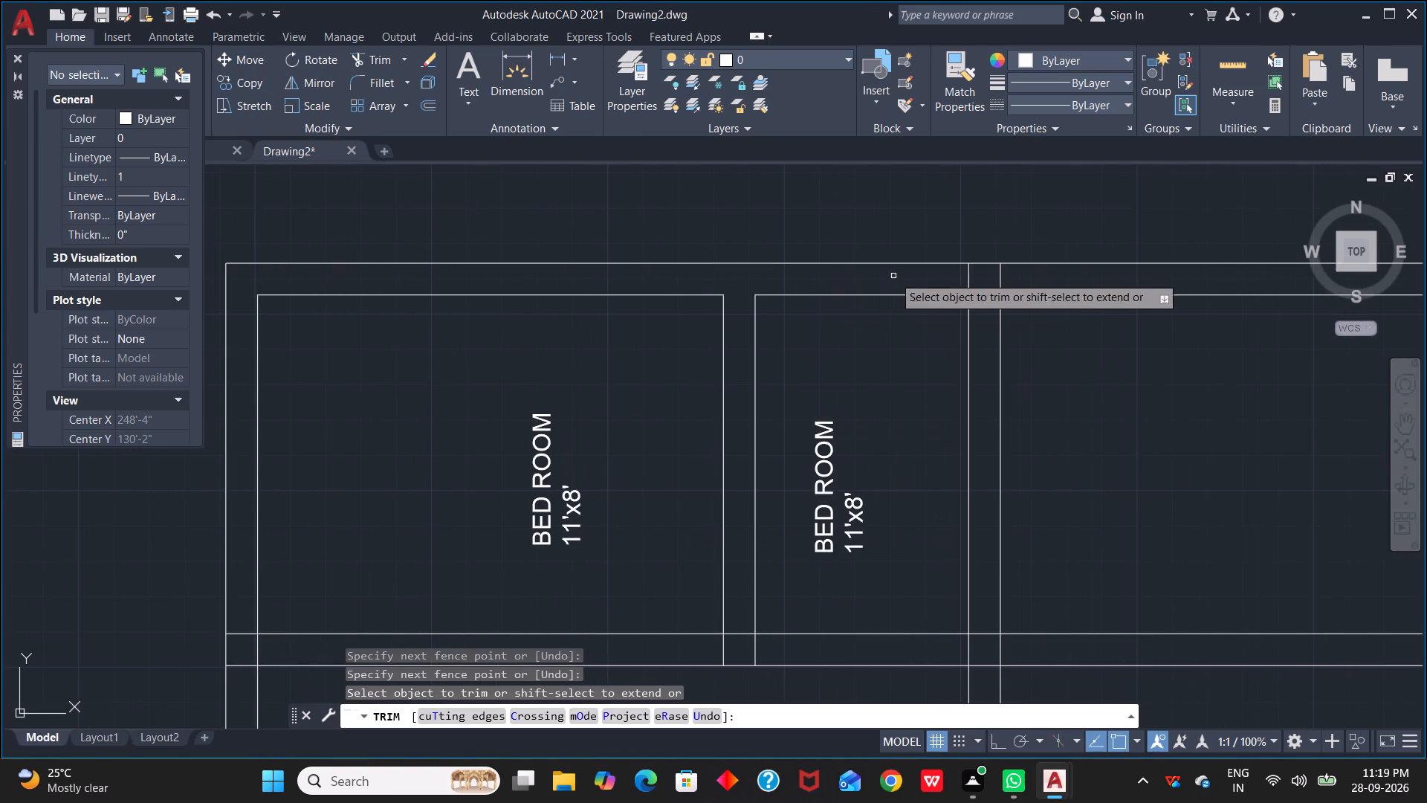
left_click_drag(908, 274, 995, 278)
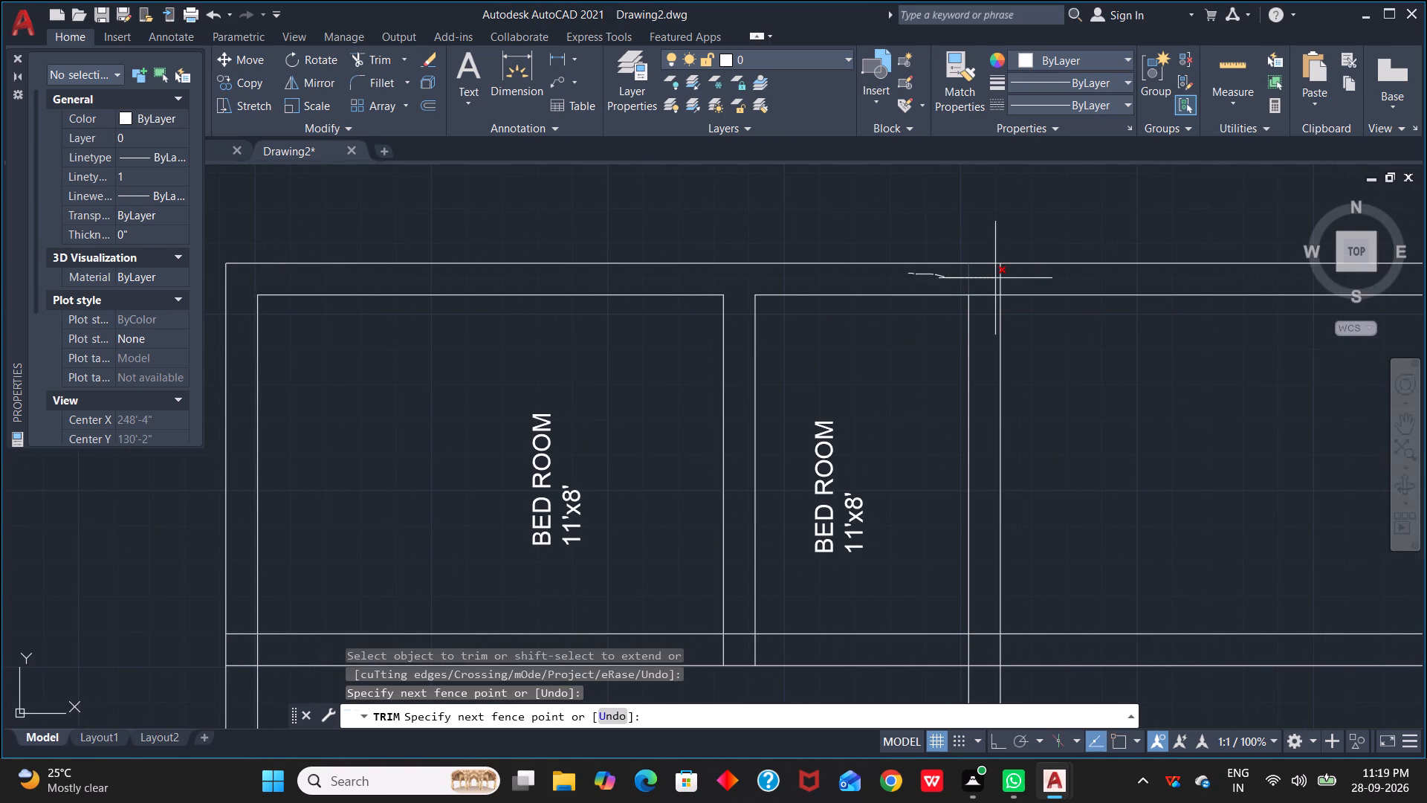
left_click_drag(995, 278, 1035, 278)
left_click_drag(990, 283, 984, 313)
scroll(988, 277, "down", 2)
middle_click_drag(988, 276, 647, 245)
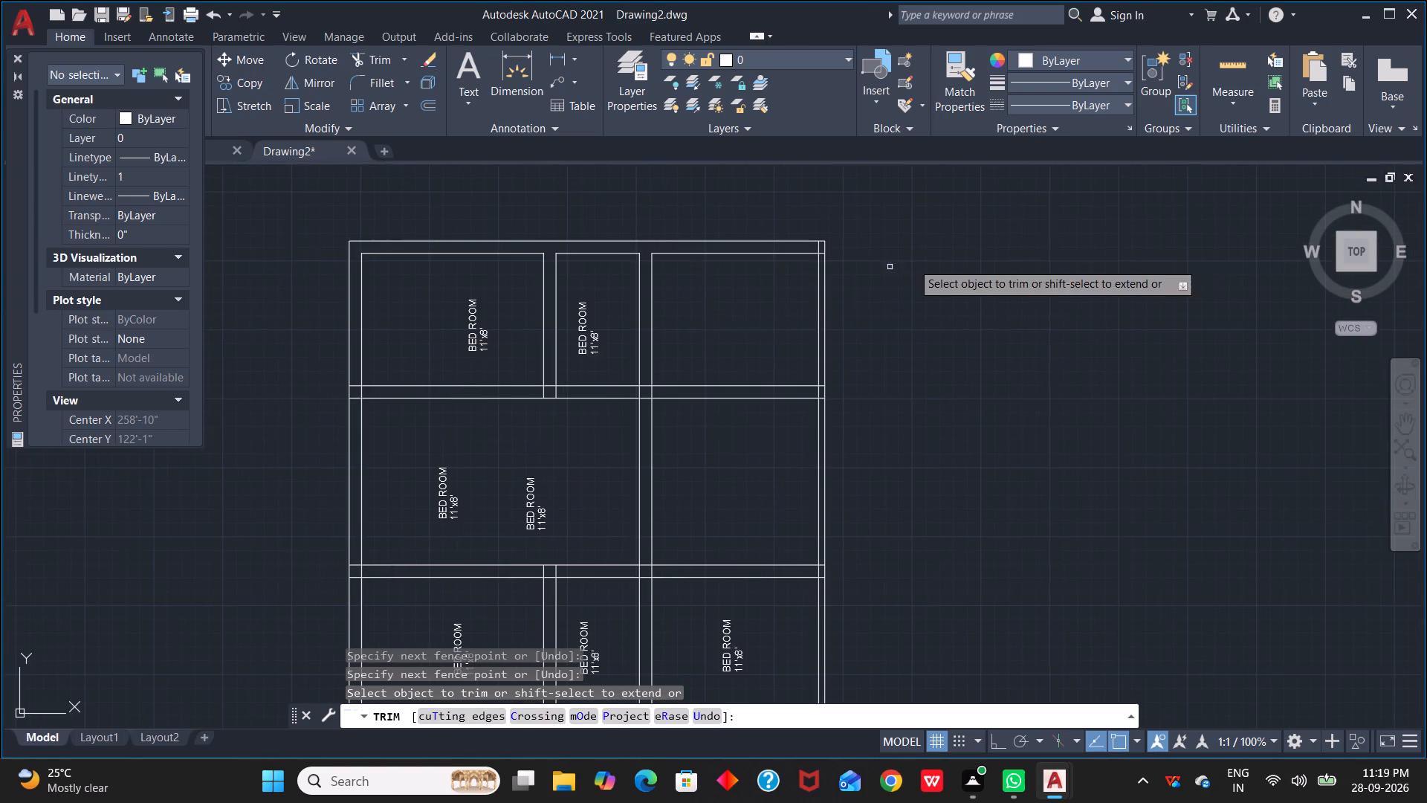
scroll(908, 262, "up", 2)
left_click_drag(665, 222, 685, 239)
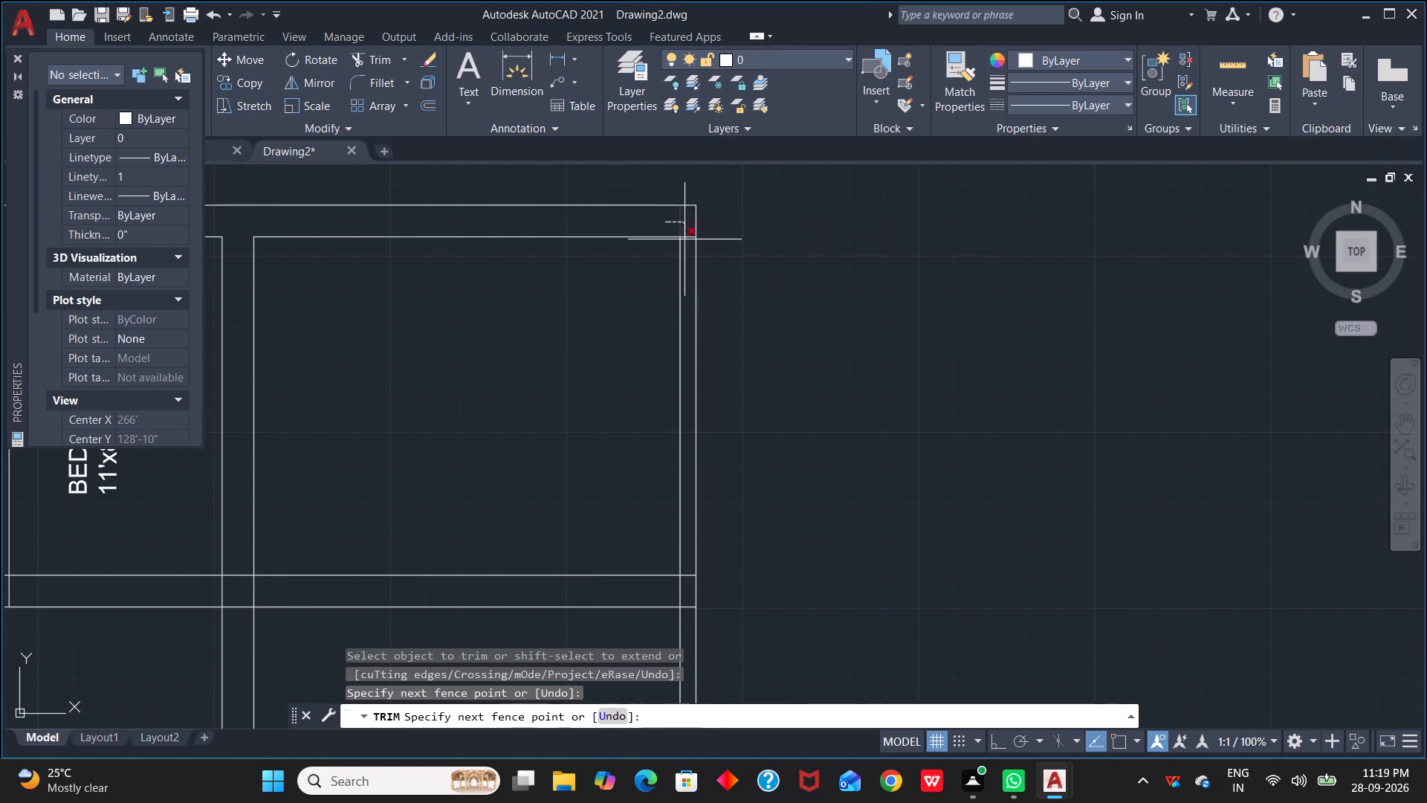
left_click_drag(685, 239, 685, 249)
Trim the crossing lines where the wall below the top row meets the first partition, the second partition and the right outer wall.
scroll(702, 256, "down", 2)
middle_click_drag(752, 329, 883, 253)
scroll(881, 277, "up", 1)
left_click_drag(340, 337, 397, 344)
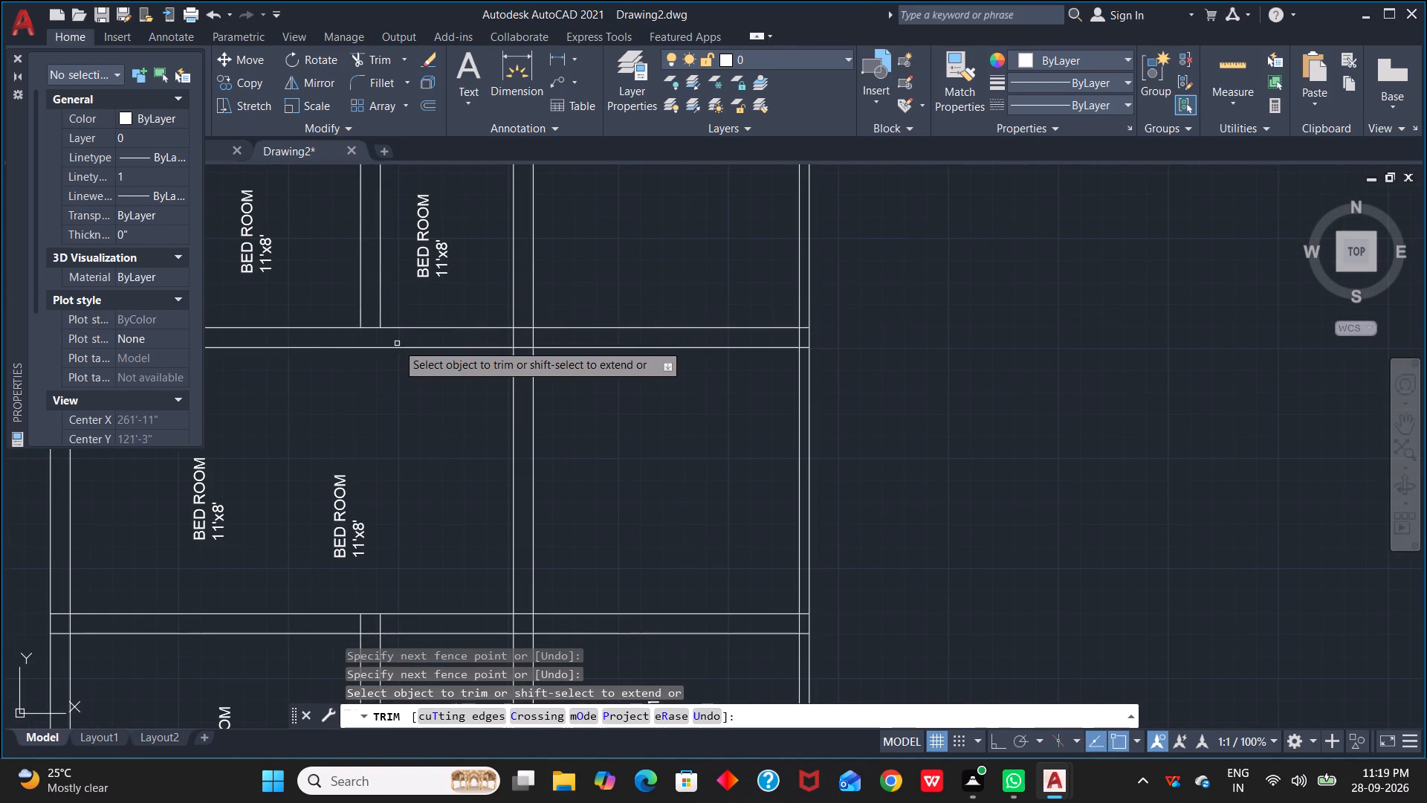
left_click_drag(372, 321, 370, 337)
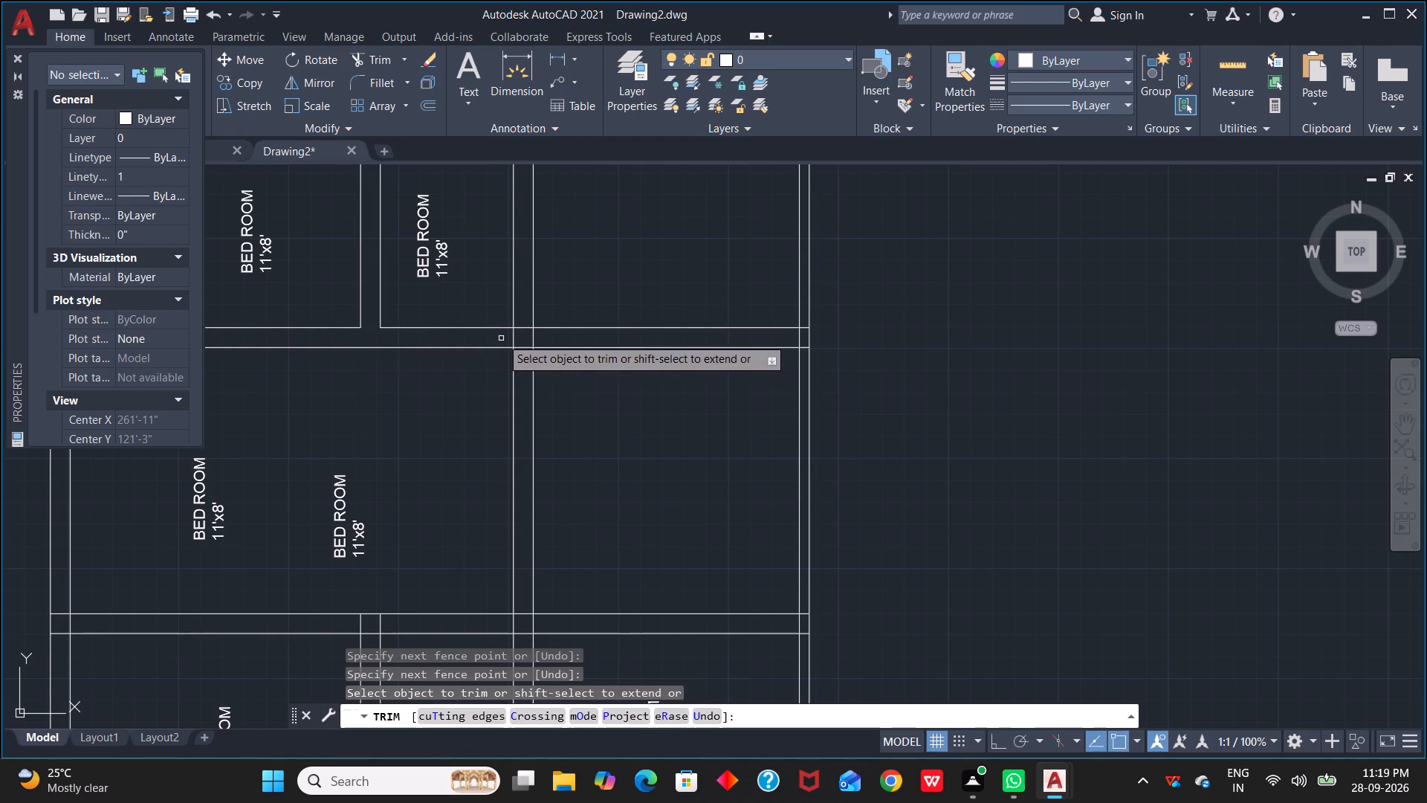
left_click_drag(501, 338, 557, 340)
left_click_drag(525, 320, 525, 333)
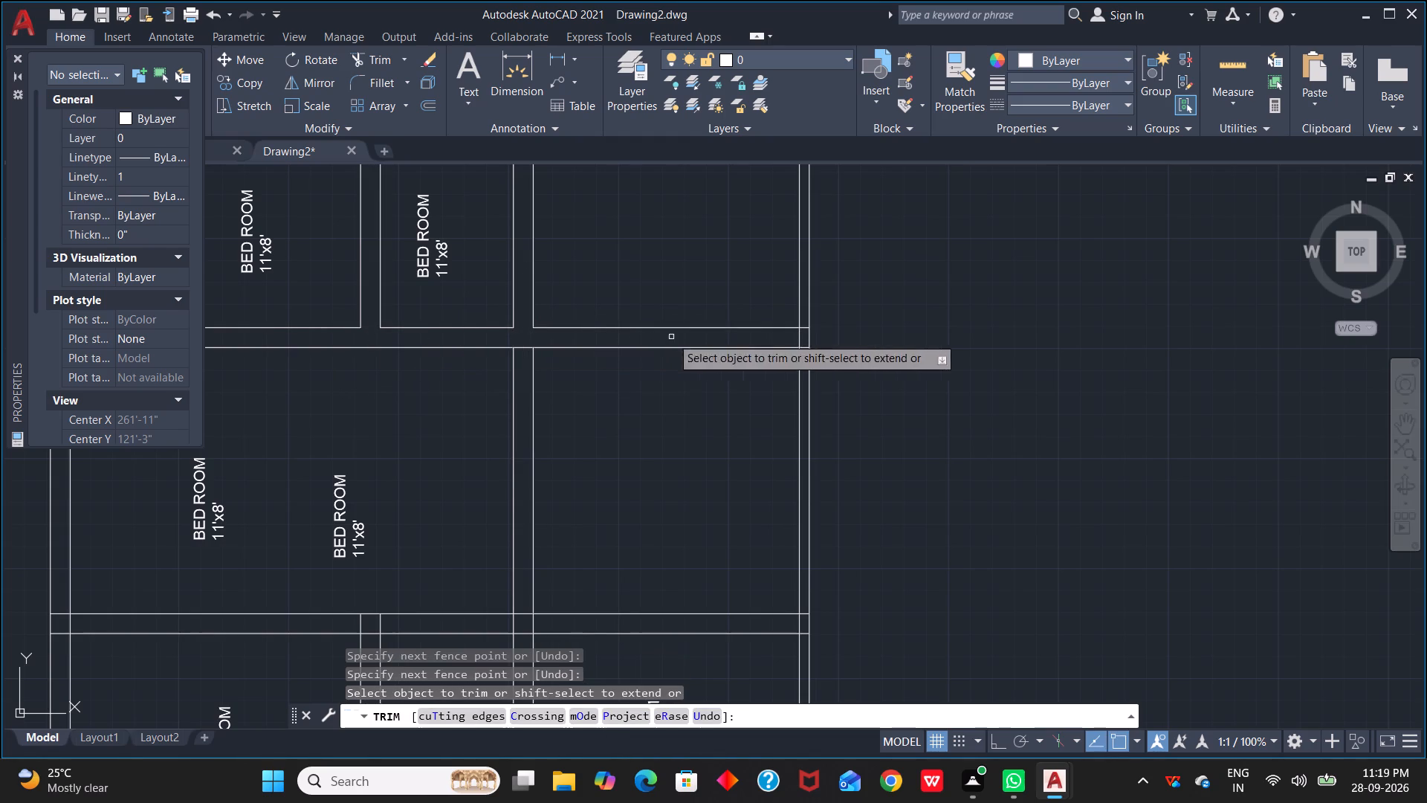
left_click(805, 327)
left_click(802, 335)
left_click(803, 348)
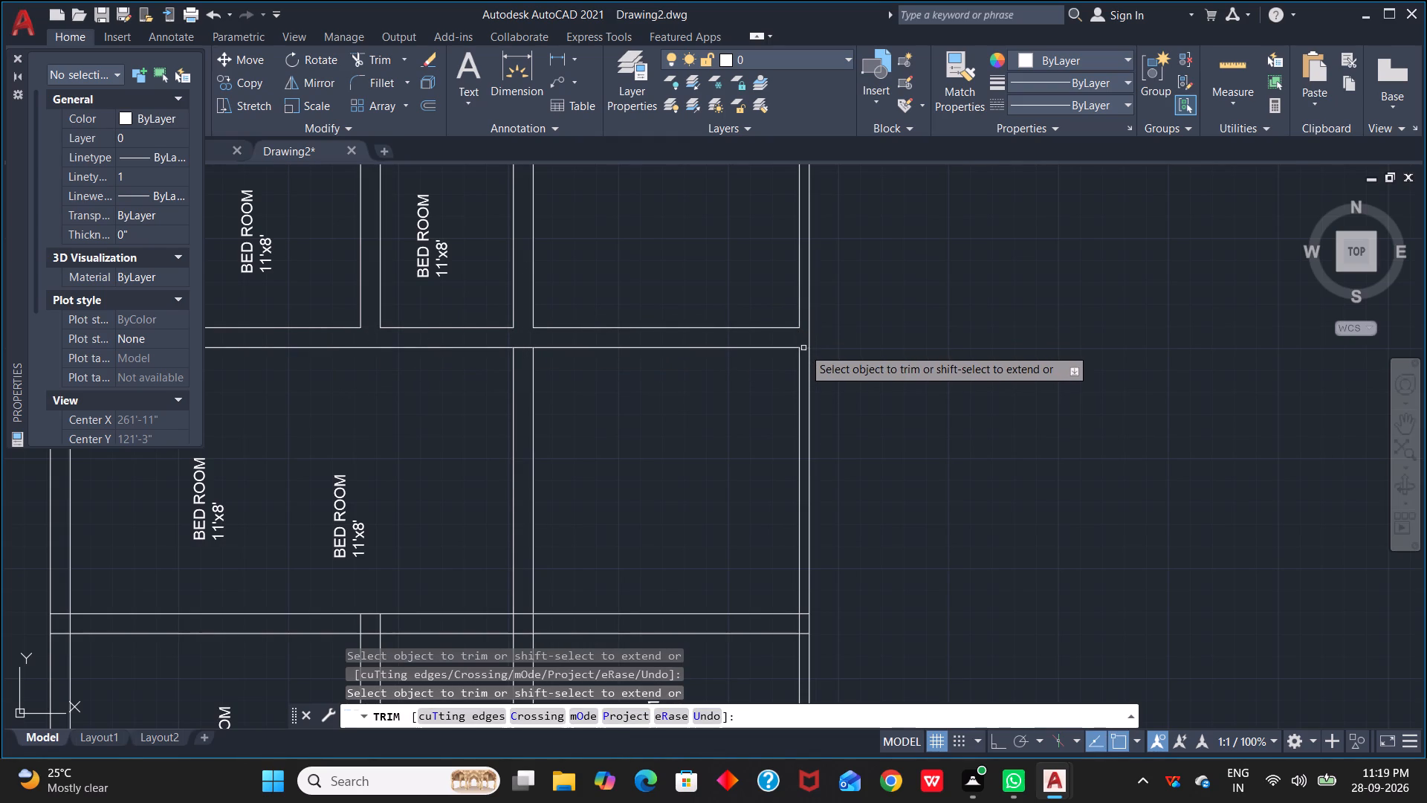
Trim the three horizontal interior walls out of the right-hand column, between the second partition and the right outer wall.
scroll(771, 328, "down", 2)
middle_click_drag(740, 301, 980, 215)
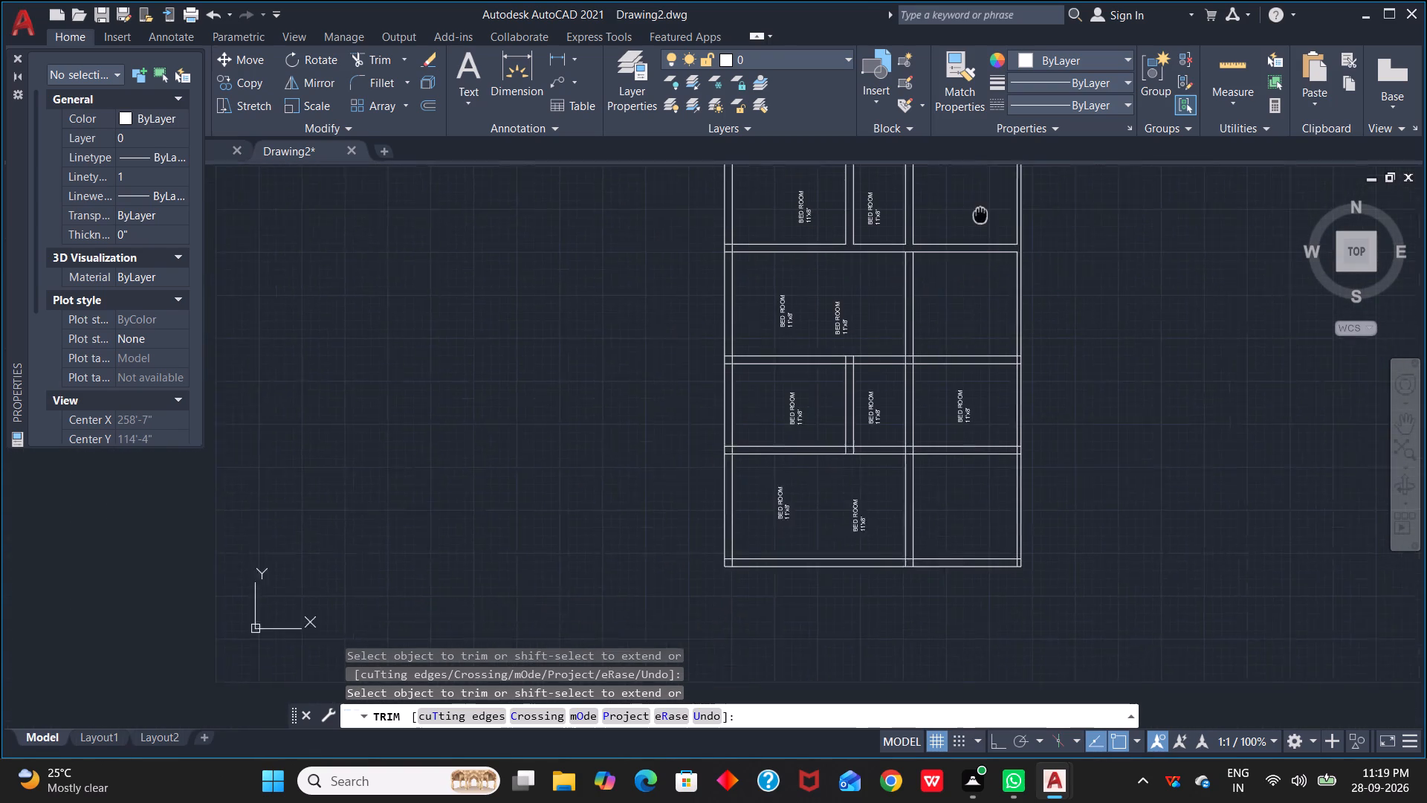
middle_click_drag(980, 215, 998, 207)
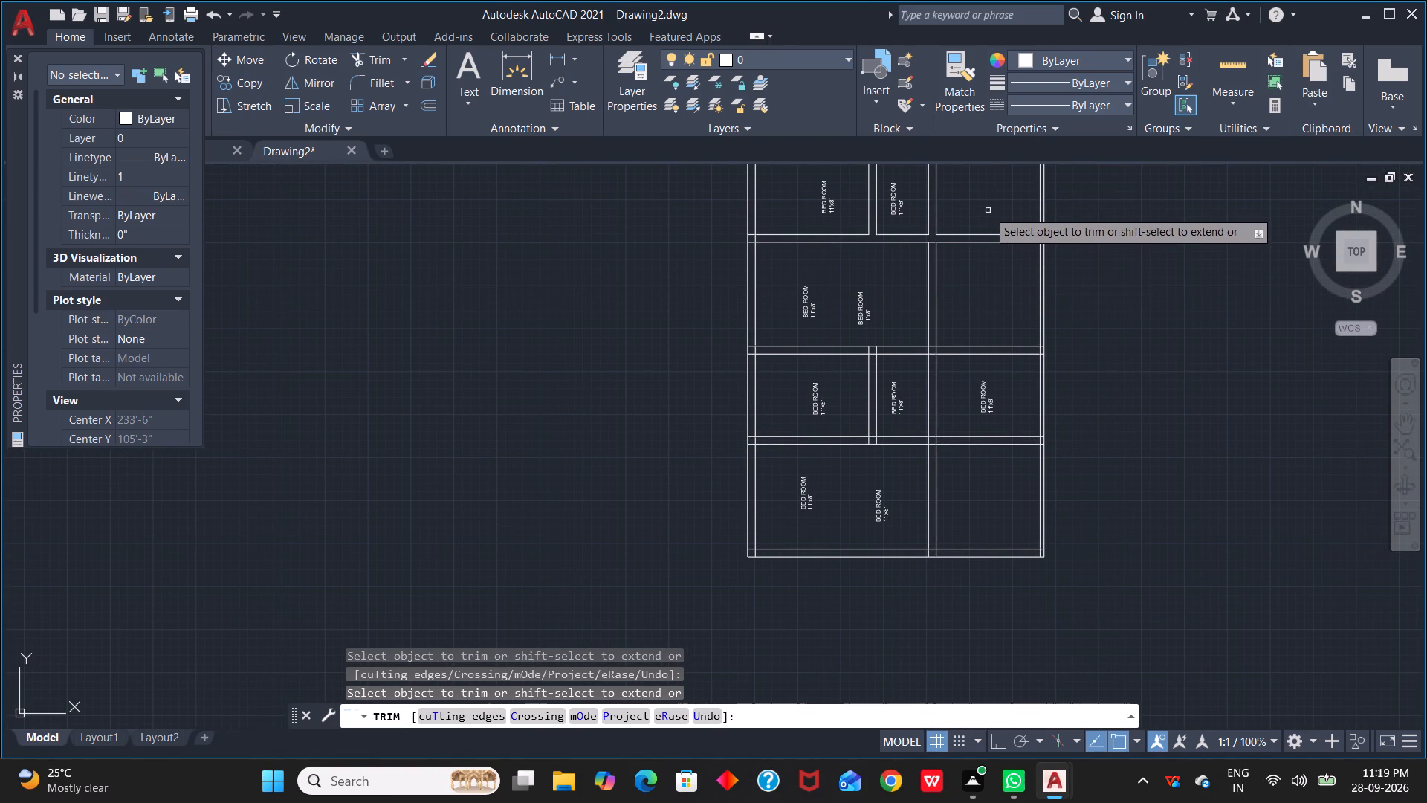
left_click_drag(988, 210, 995, 274)
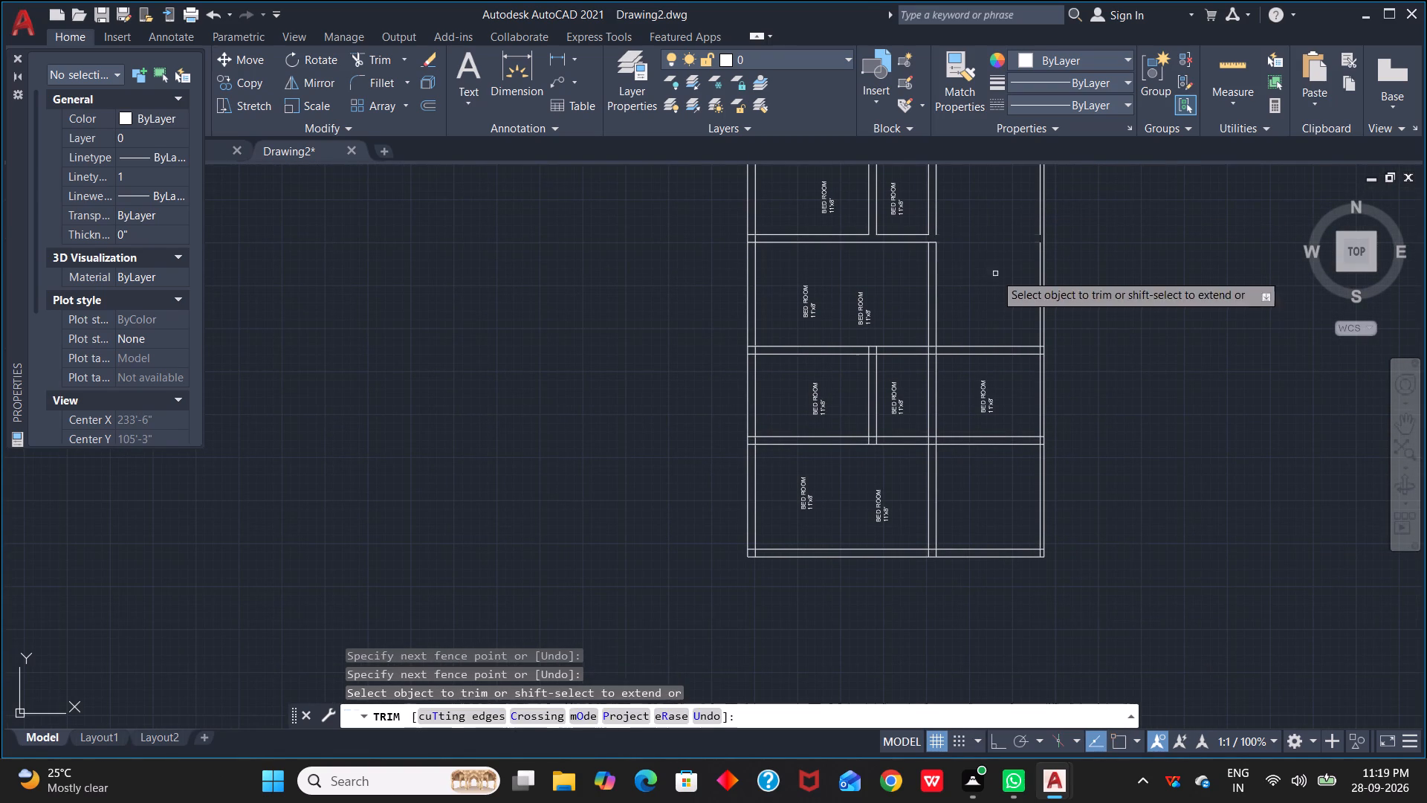
left_click_drag(983, 300, 1015, 488)
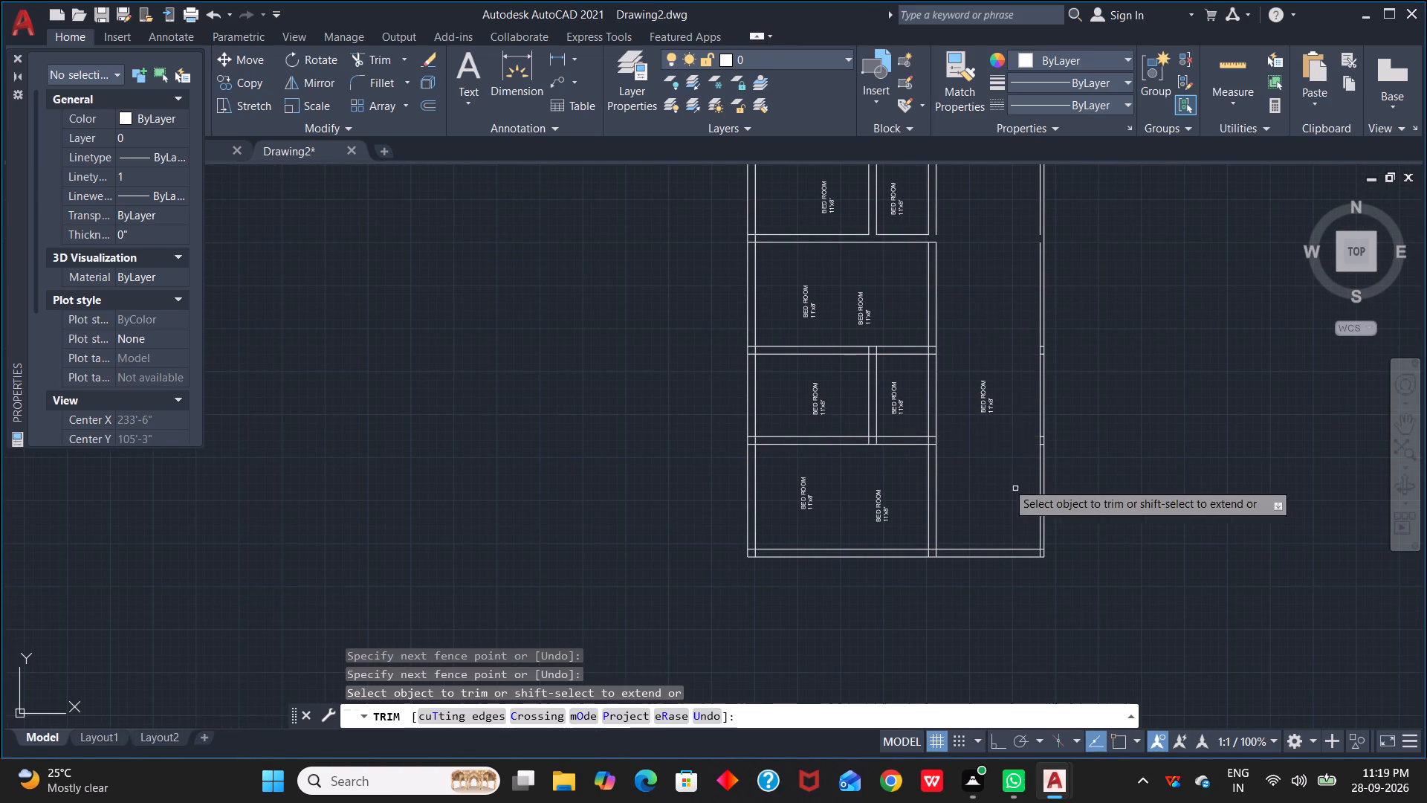
scroll(961, 239, "up", 1)
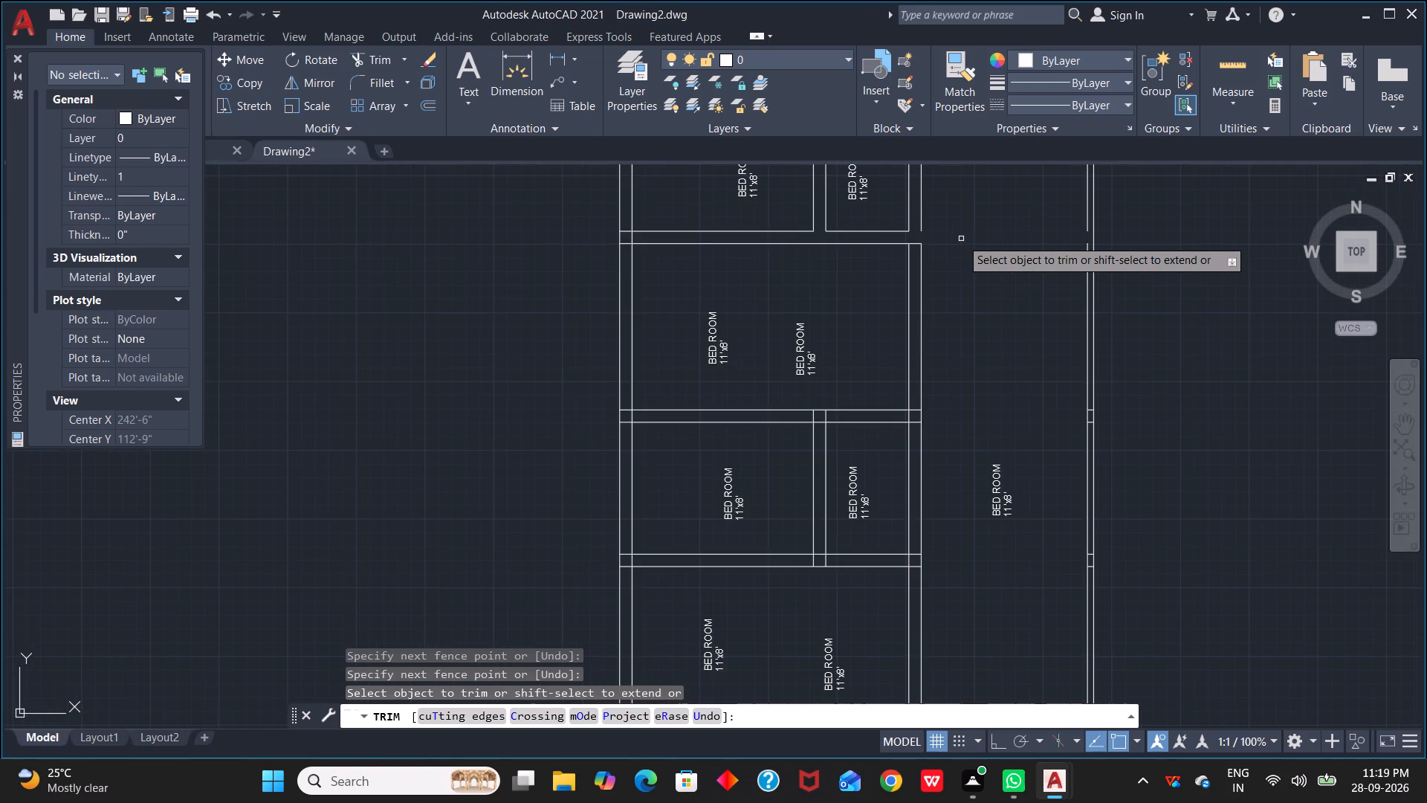
Trim the crossing lines where the wall below the second row meets the second partition, the first partition and the left outer wall.
scroll(961, 239, "down", 1)
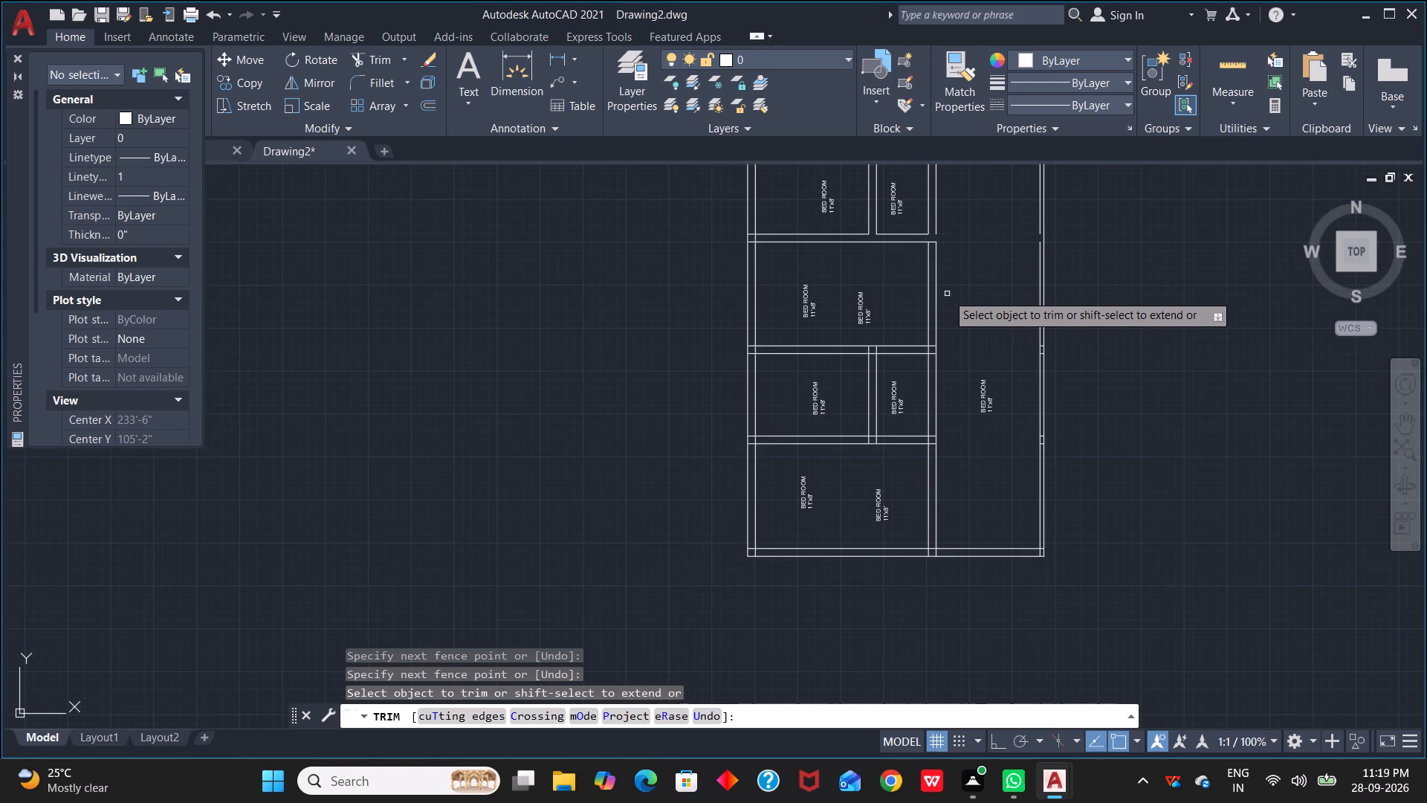
scroll(947, 347, "up", 2)
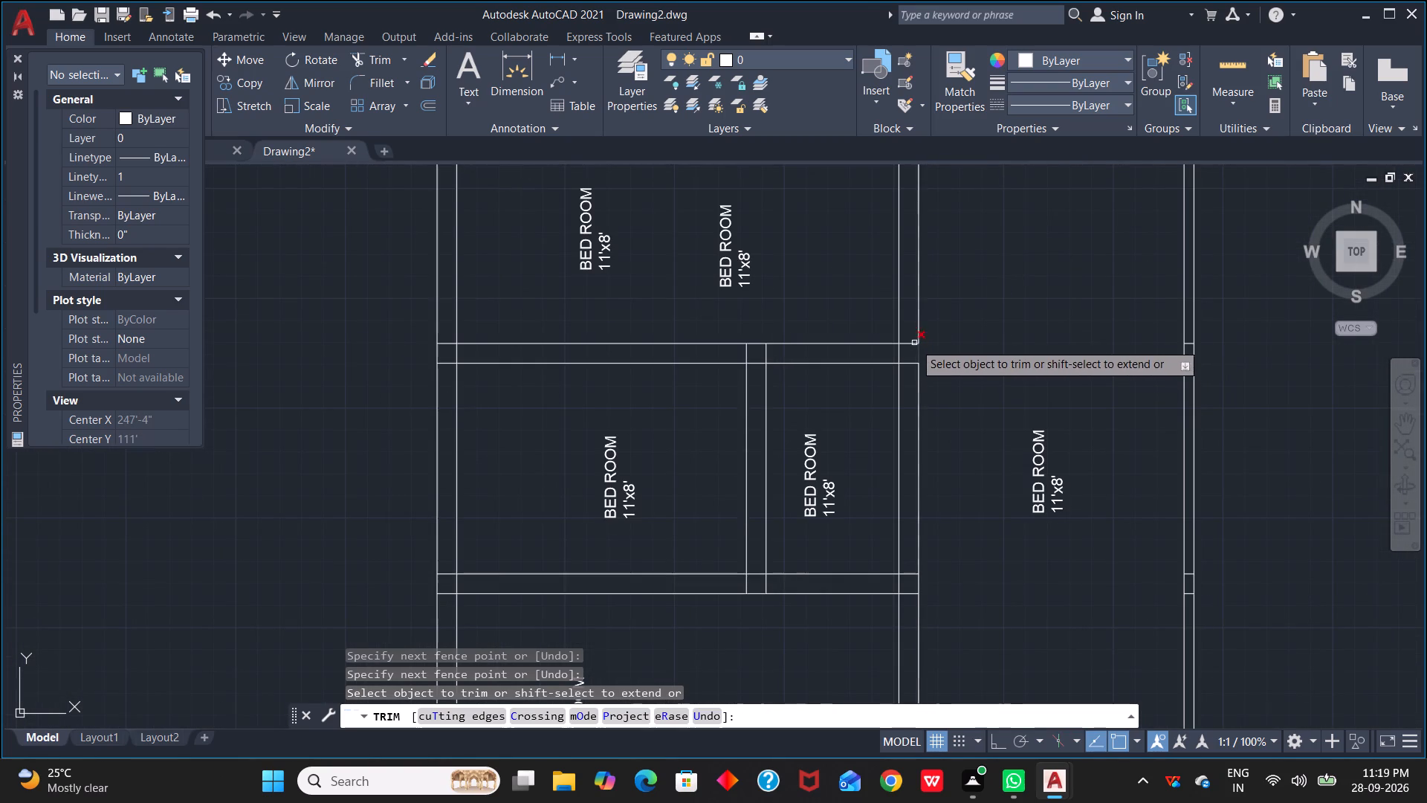
left_click_drag(910, 340, 910, 372)
left_click_drag(907, 356, 887, 355)
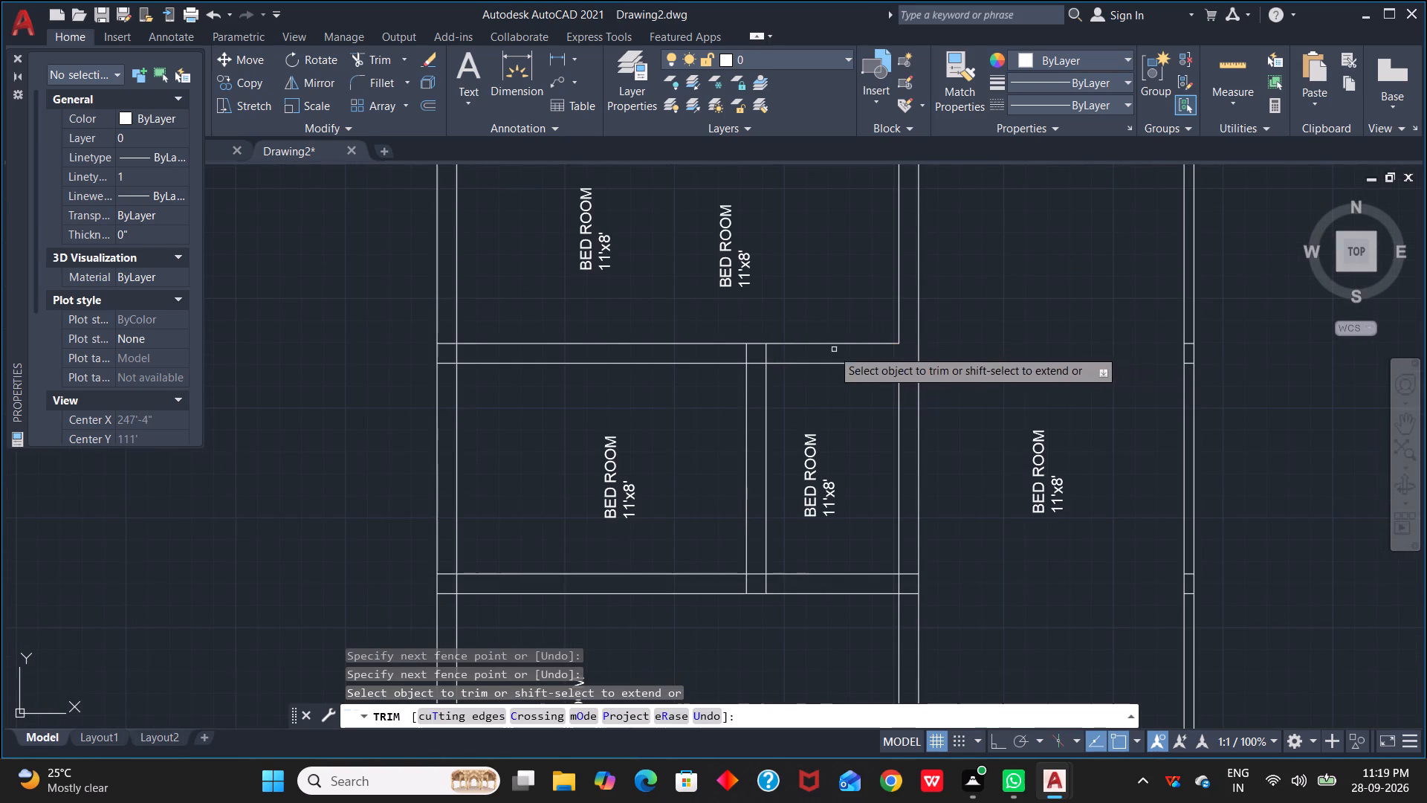
left_click_drag(760, 355, 728, 354)
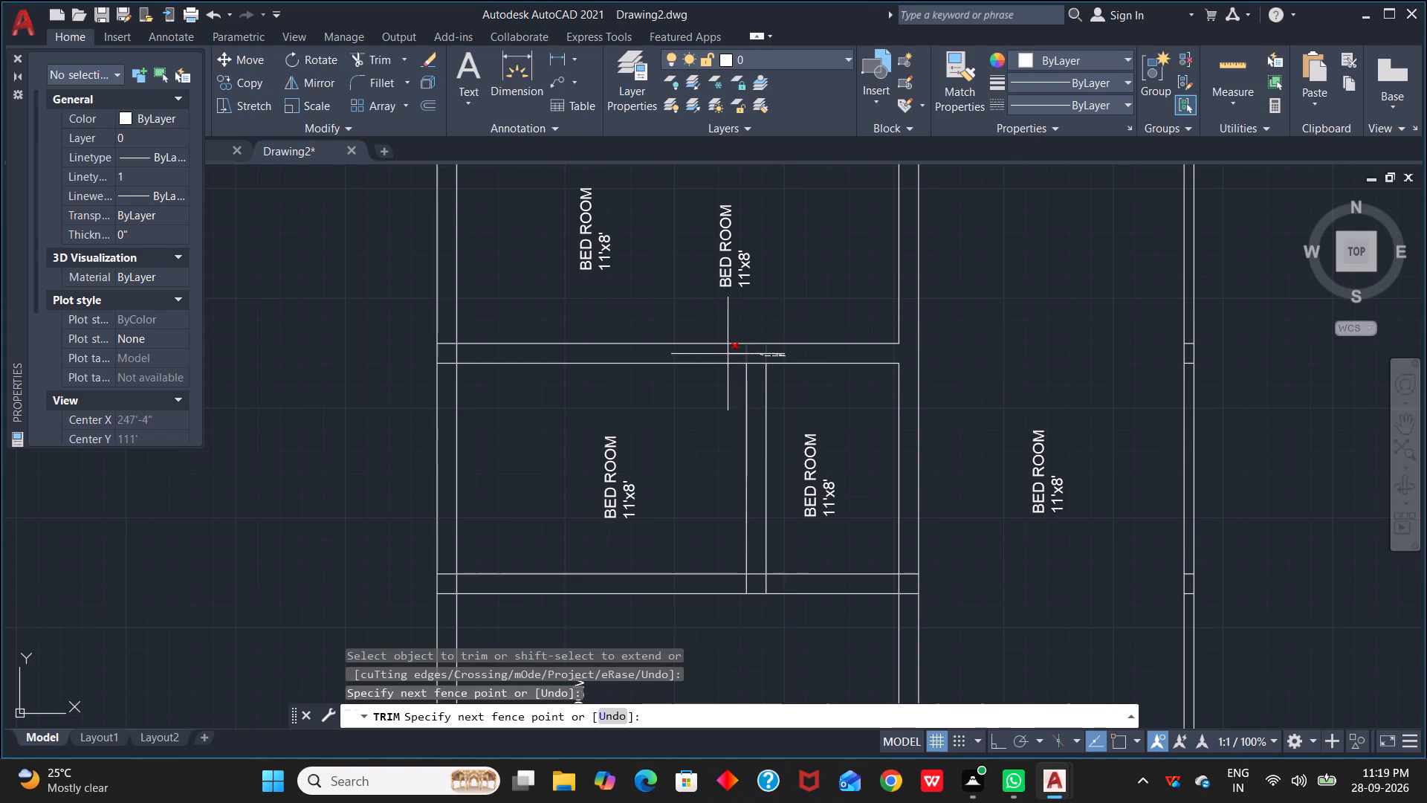
left_click_drag(728, 354, 758, 372)
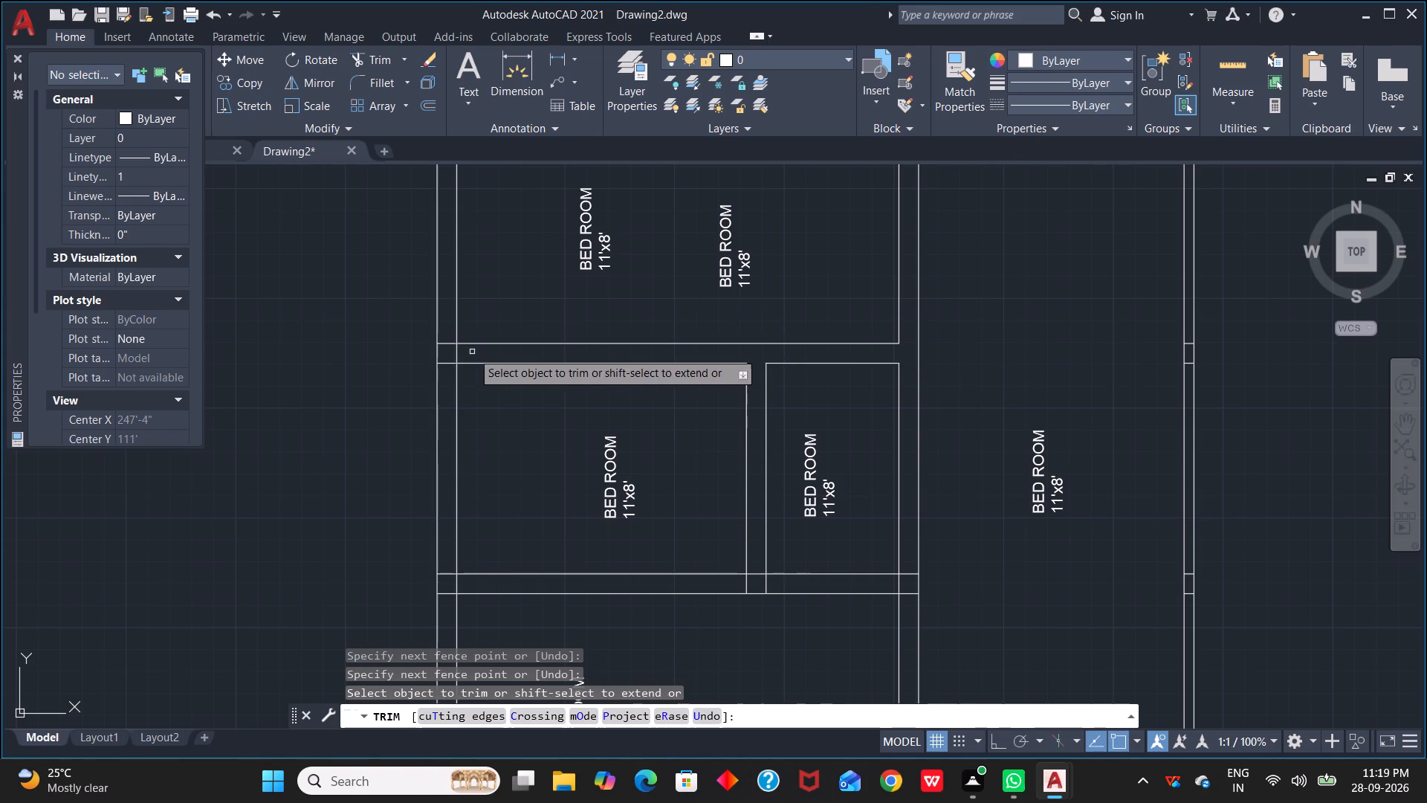
left_click_drag(467, 354, 448, 377)
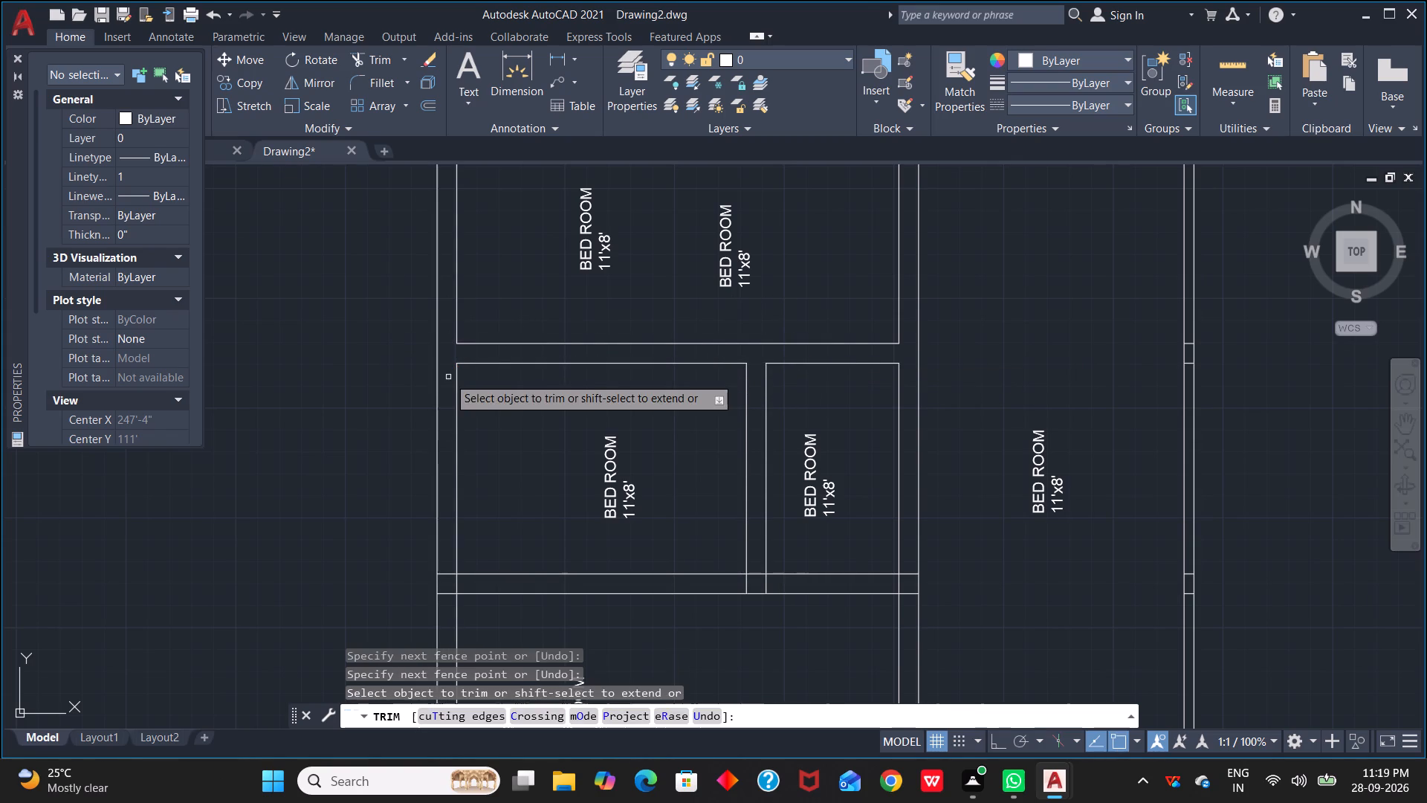
Trim the crossing lines where the wall above the bottom row meets the left outer wall and the first partition.
middle_click_drag(449, 431, 601, 329)
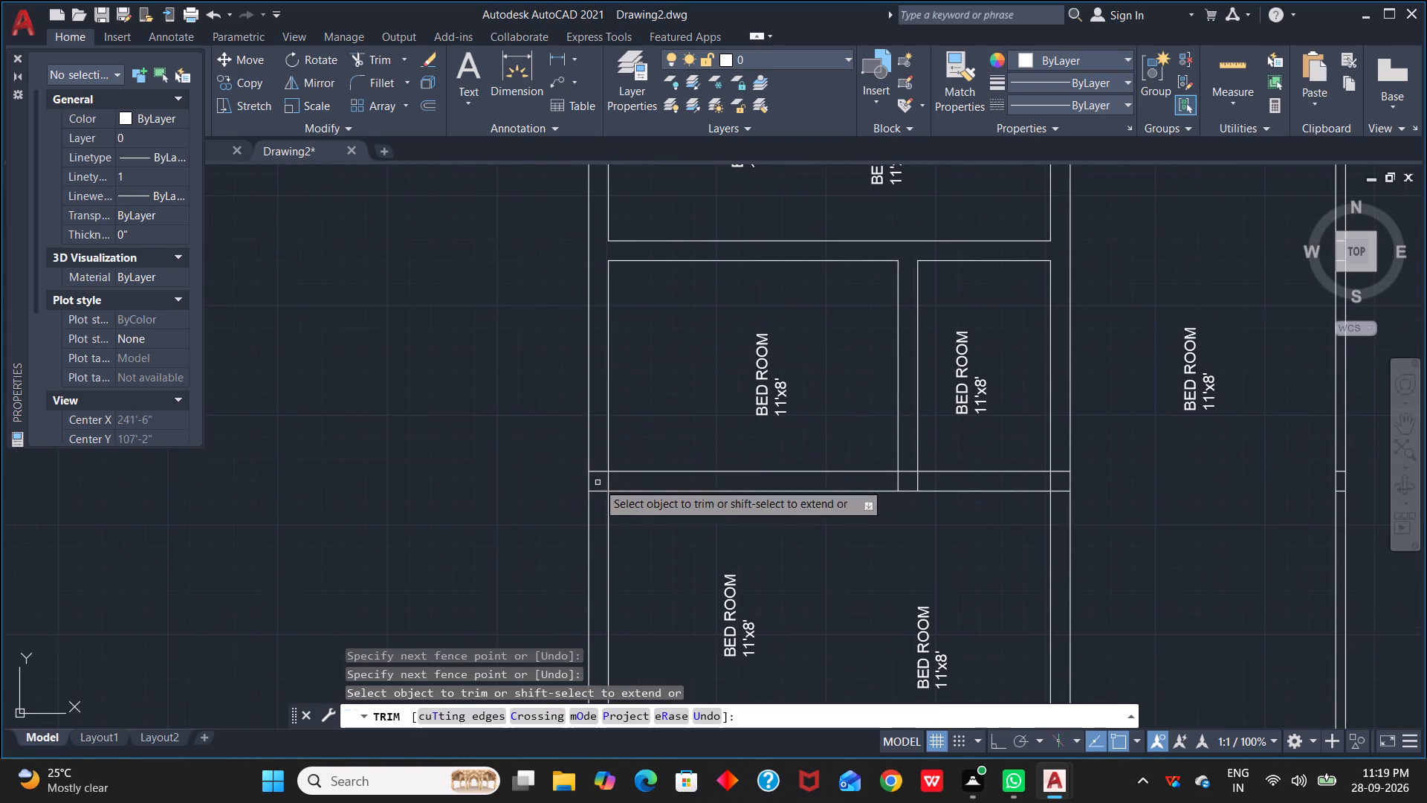
left_click_drag(604, 464, 630, 485)
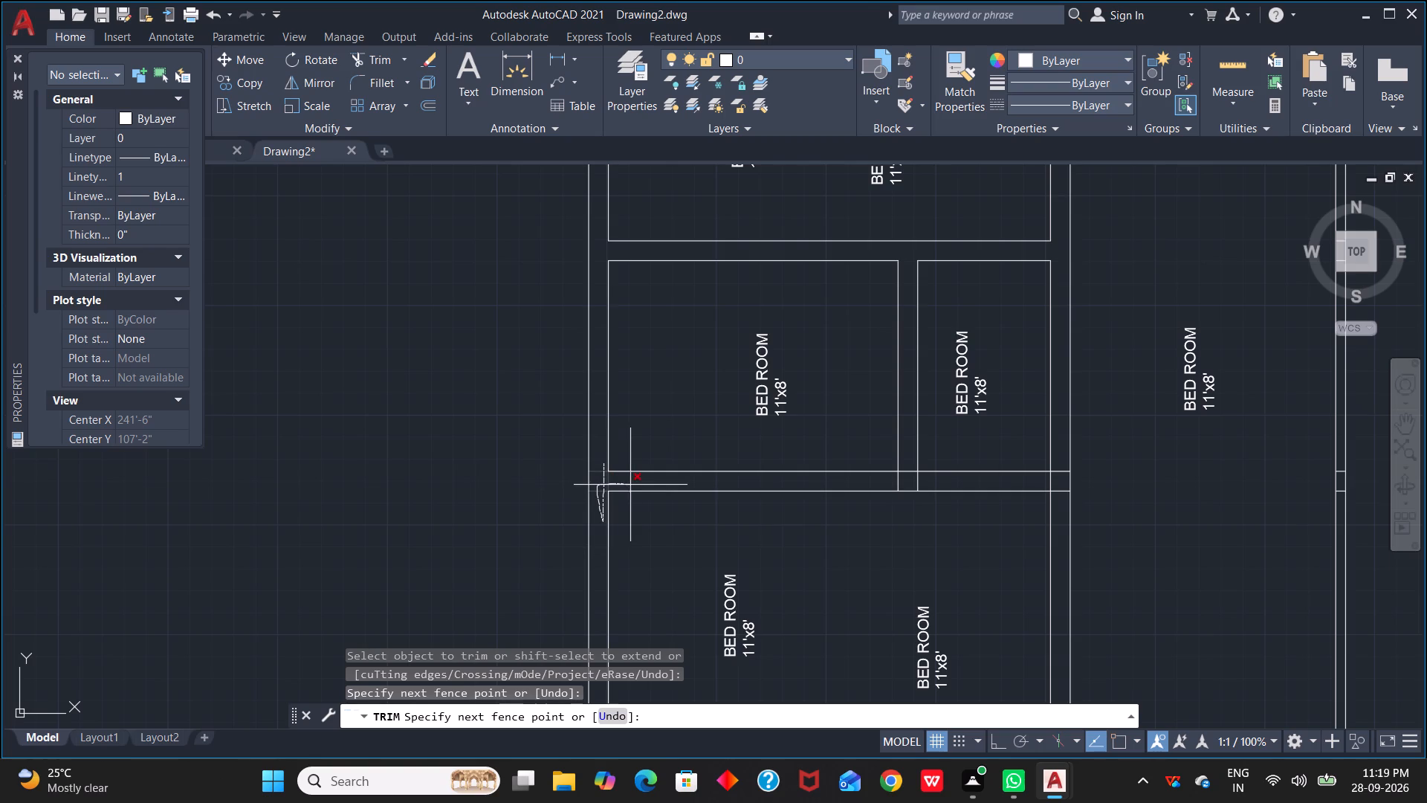
left_click_drag(630, 485, 631, 482)
left_click_drag(937, 481, 883, 481)
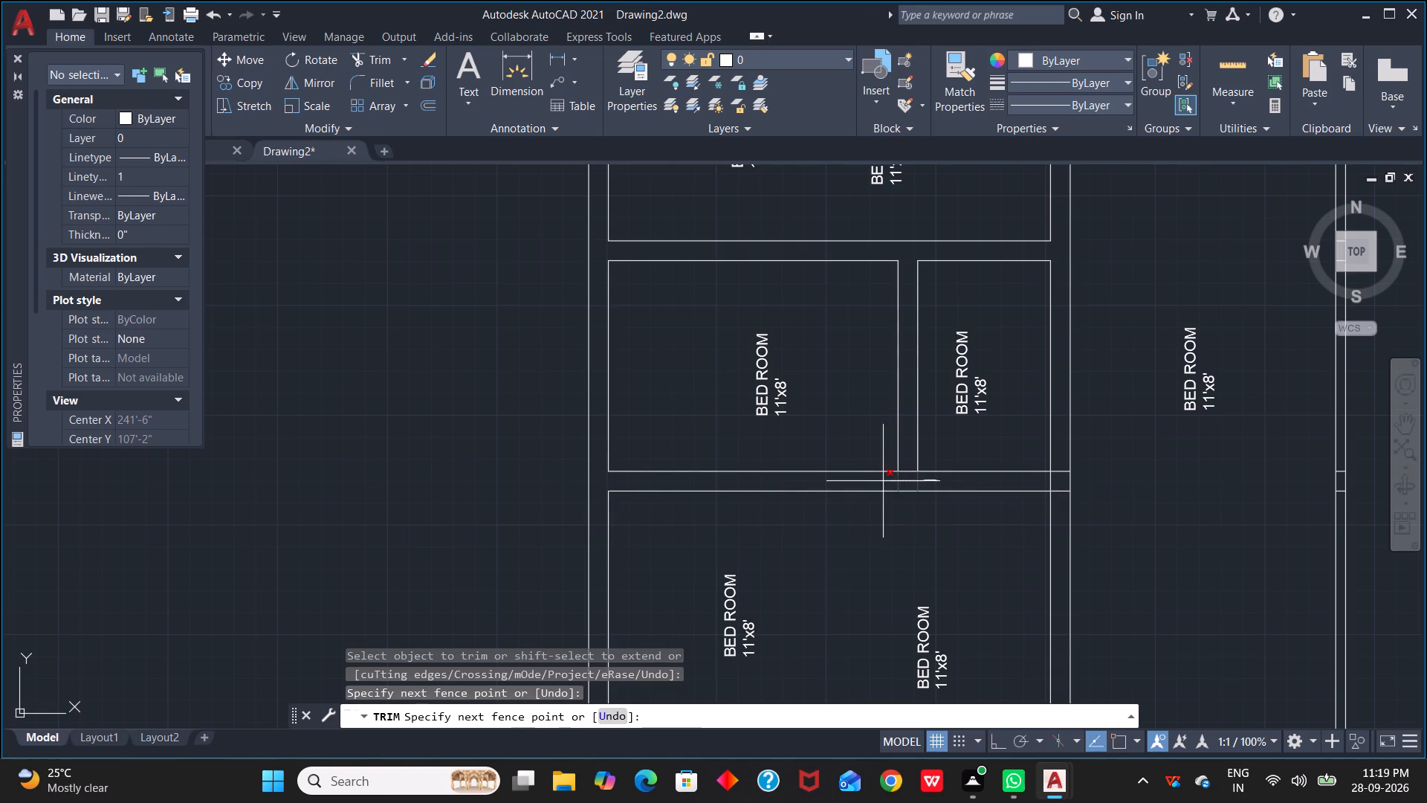
left_click_drag(883, 481, 909, 462)
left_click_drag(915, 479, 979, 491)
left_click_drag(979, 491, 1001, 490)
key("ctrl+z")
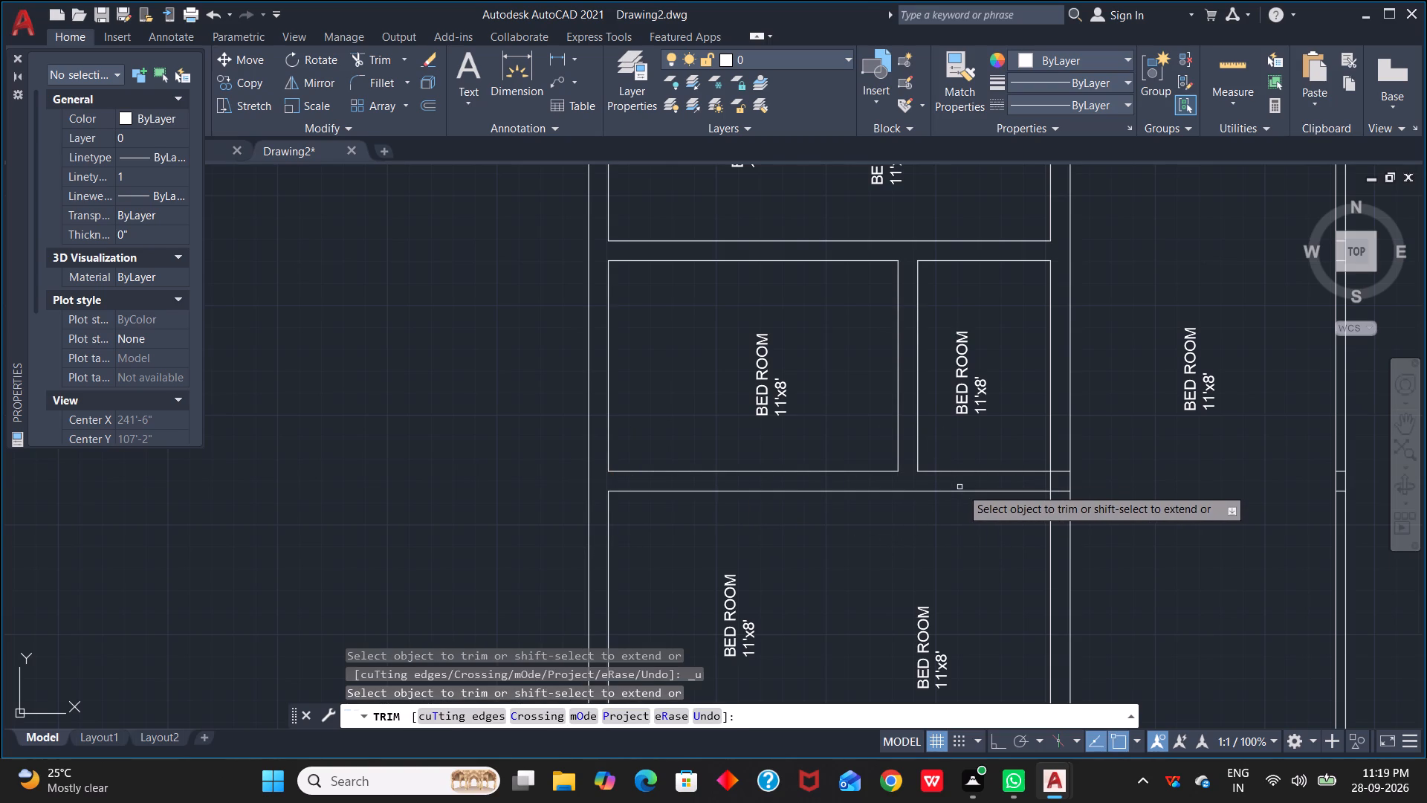
Trim the crossing lines where the wall above the bottom row meets the second partition.
left_click_drag(1038, 483, 1061, 508)
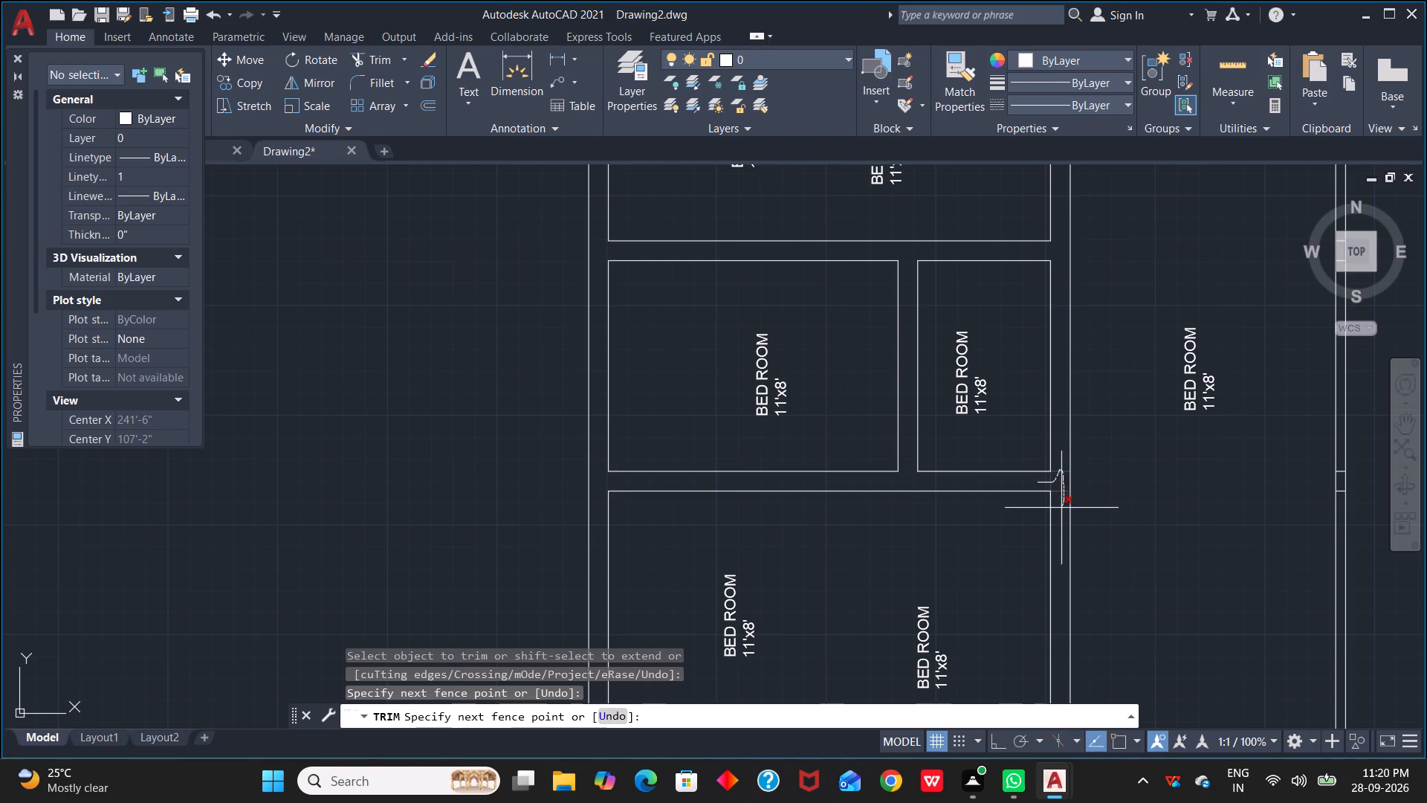
left_click_drag(1061, 508, 1059, 508)
Trim the overlapping wall lines at the plan's bottom-left corner and where the second partition meets the bottom wall.
scroll(810, 379, "down", 2)
middle_click_drag(810, 387, 812, 286)
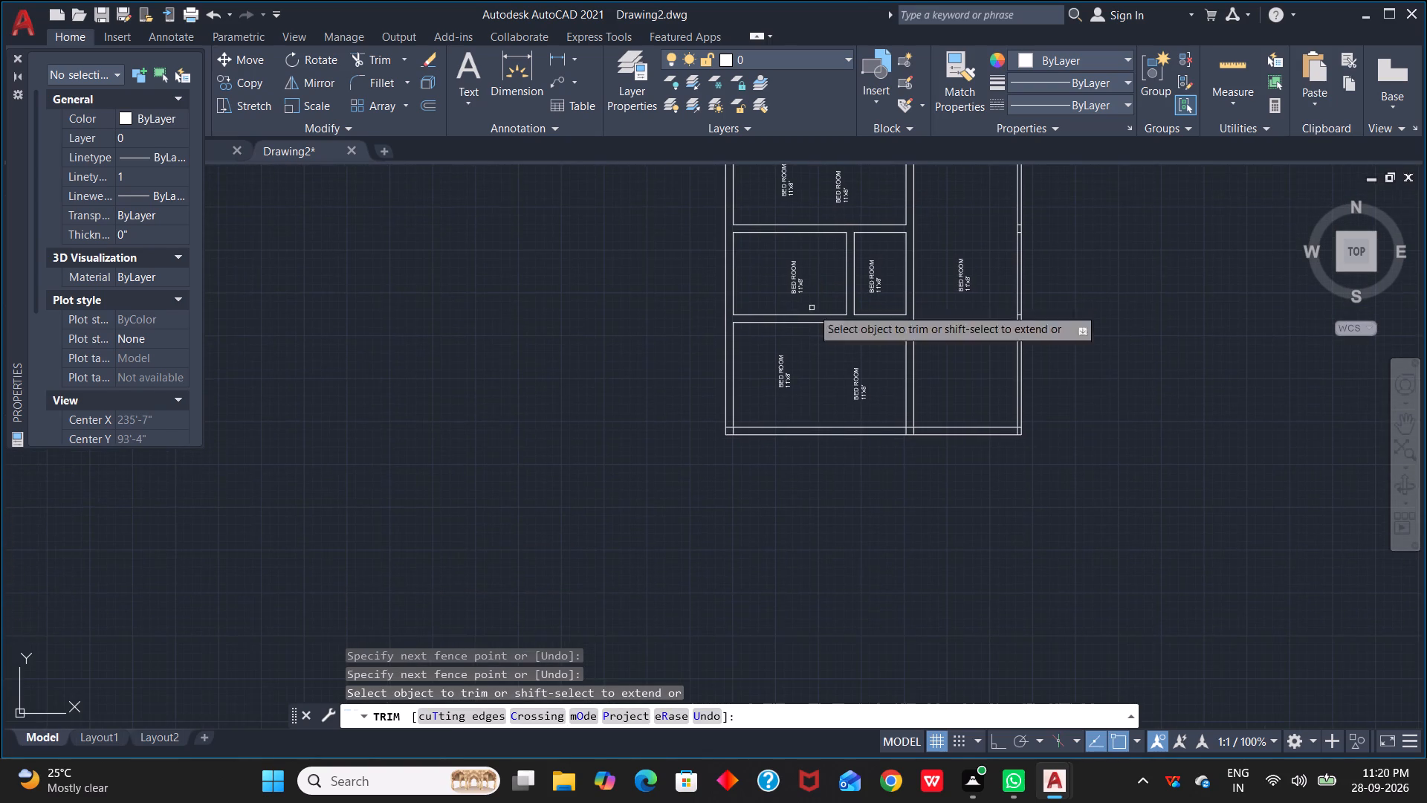
scroll(845, 441, "up", 1)
scroll(652, 420, "up", 1)
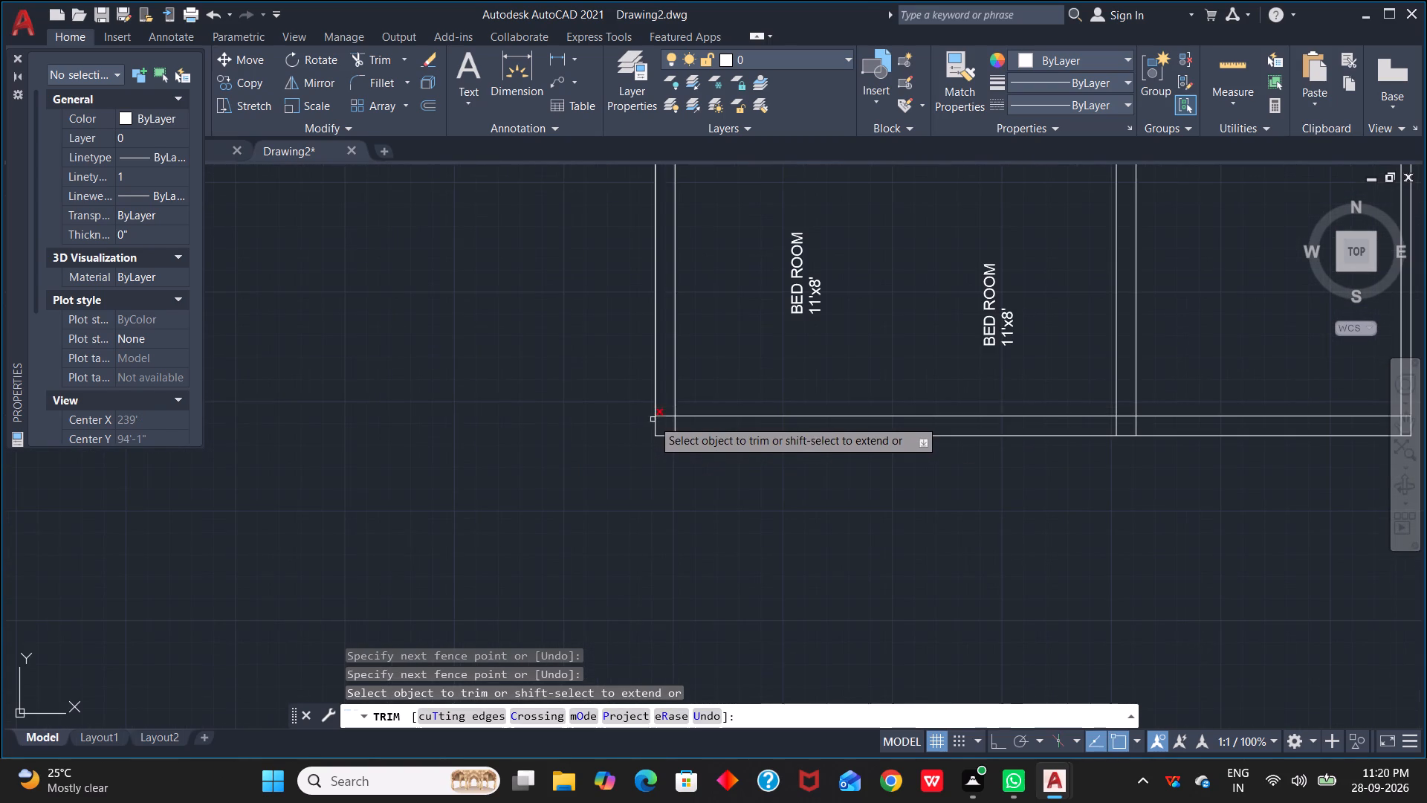
left_click_drag(667, 408, 685, 427)
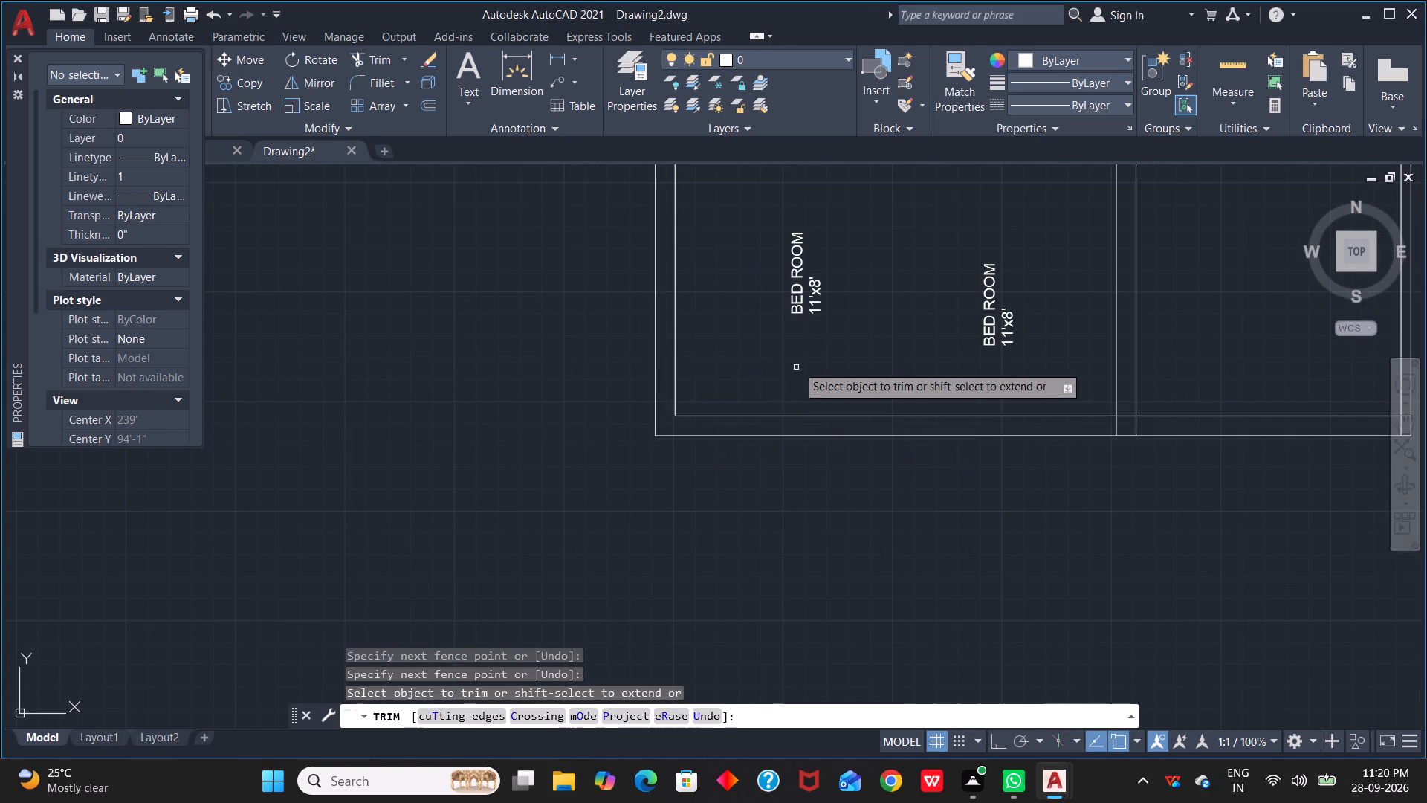
scroll(800, 356, "down", 1)
middle_click_drag(800, 356, 615, 362)
scroll(724, 413, "up", 1)
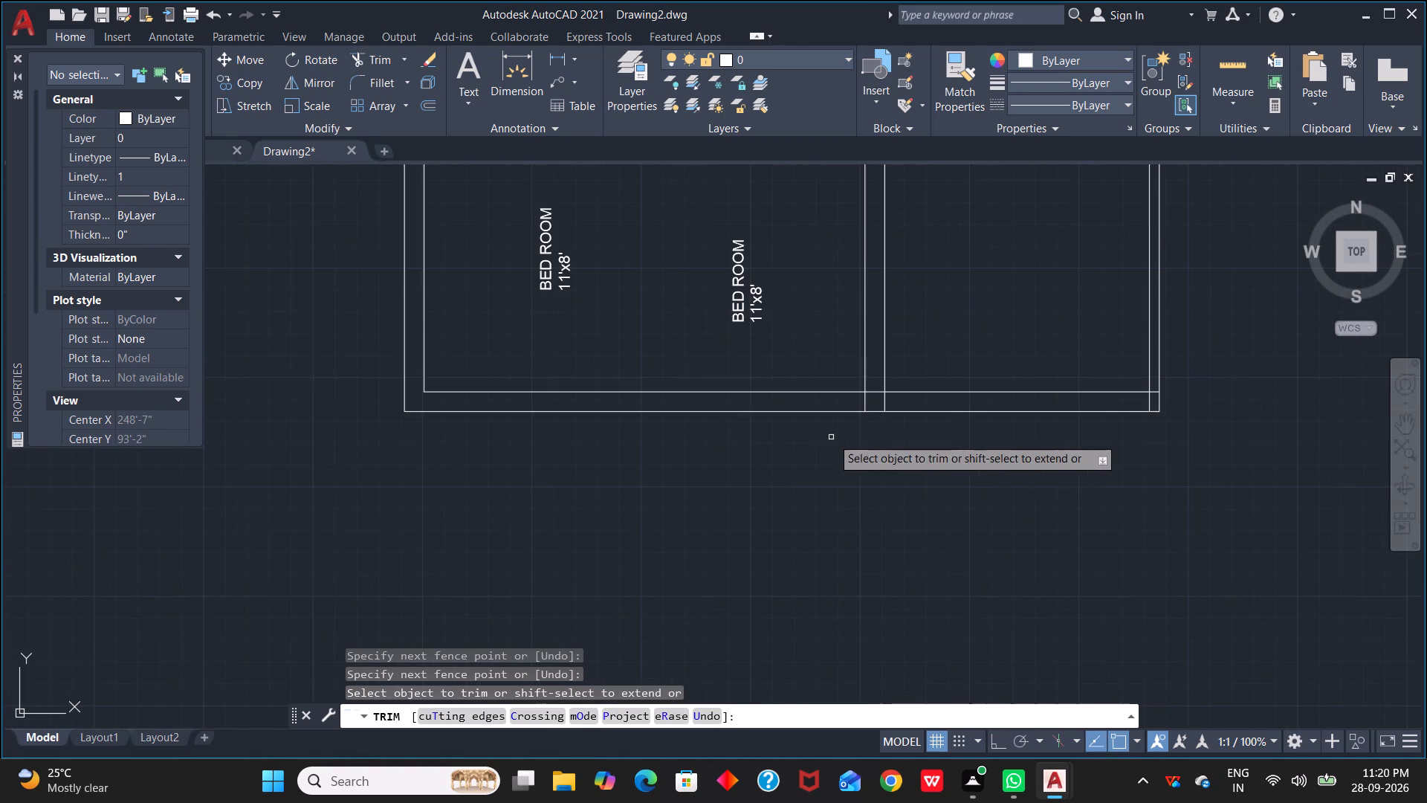
left_click_drag(856, 401, 890, 404)
left_click_drag(877, 401, 877, 390)
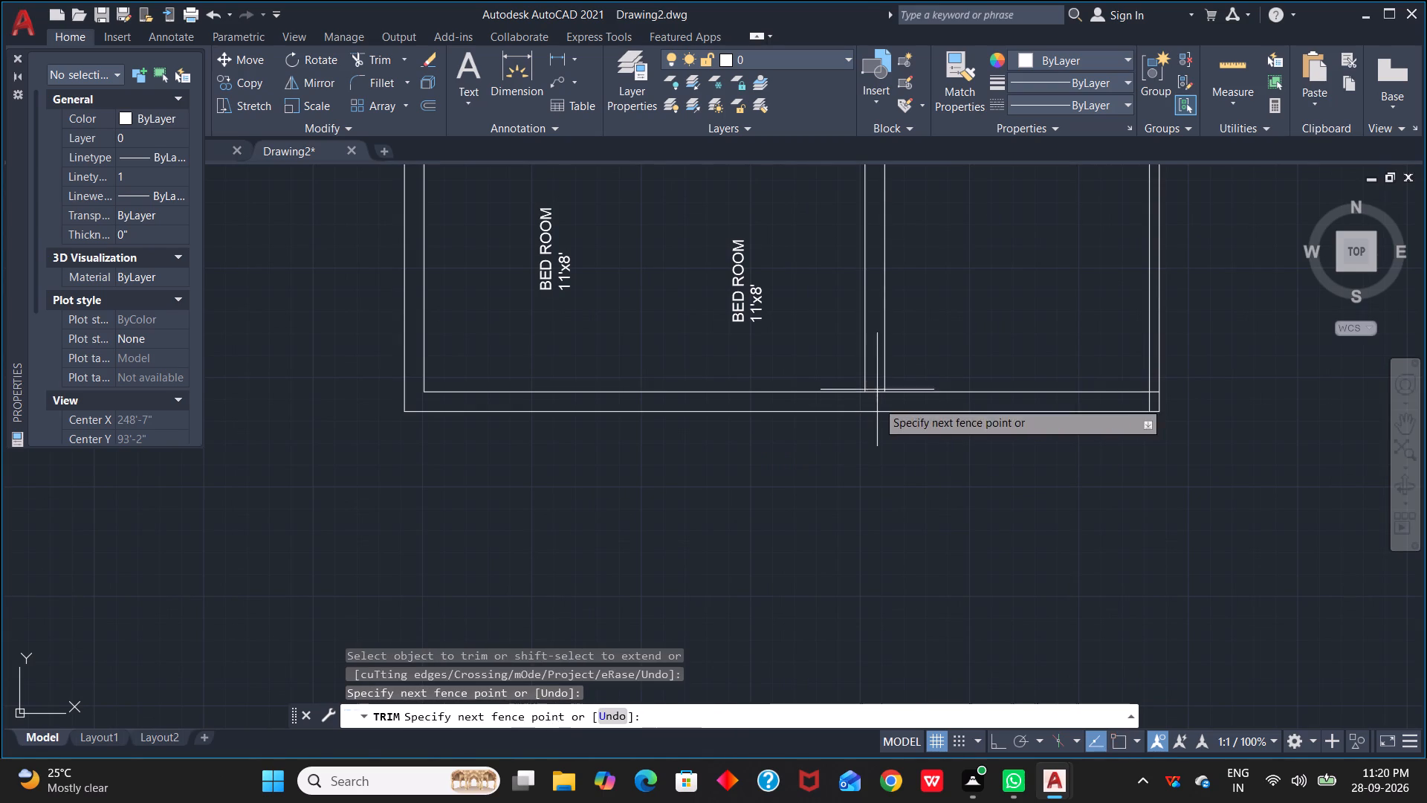
left_click_drag(877, 390, 877, 384)
Trim the overlapping wall lines at the plan's bottom-right corner.
scroll(936, 330, "down", 1)
middle_click_drag(951, 338, 729, 366)
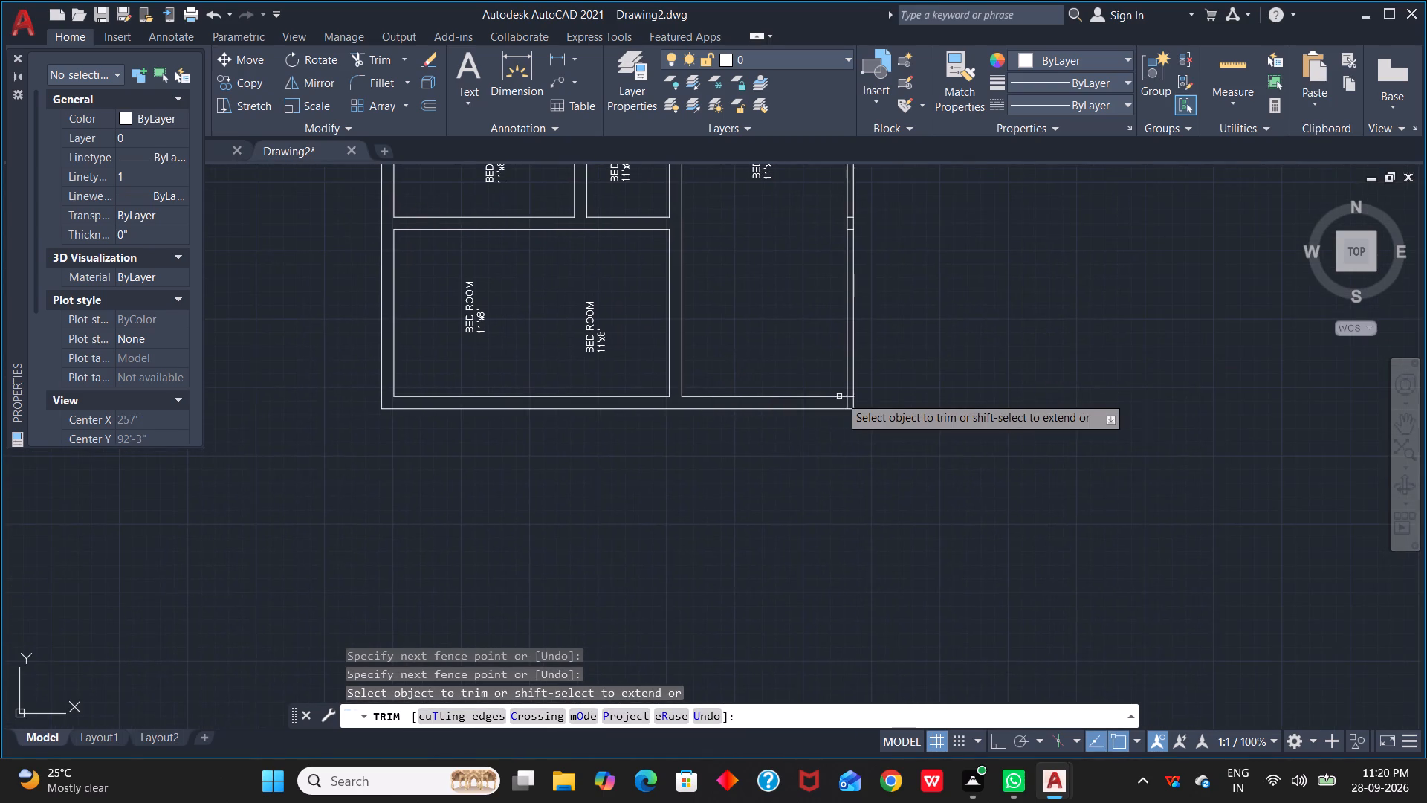
scroll(847, 390, "up", 2)
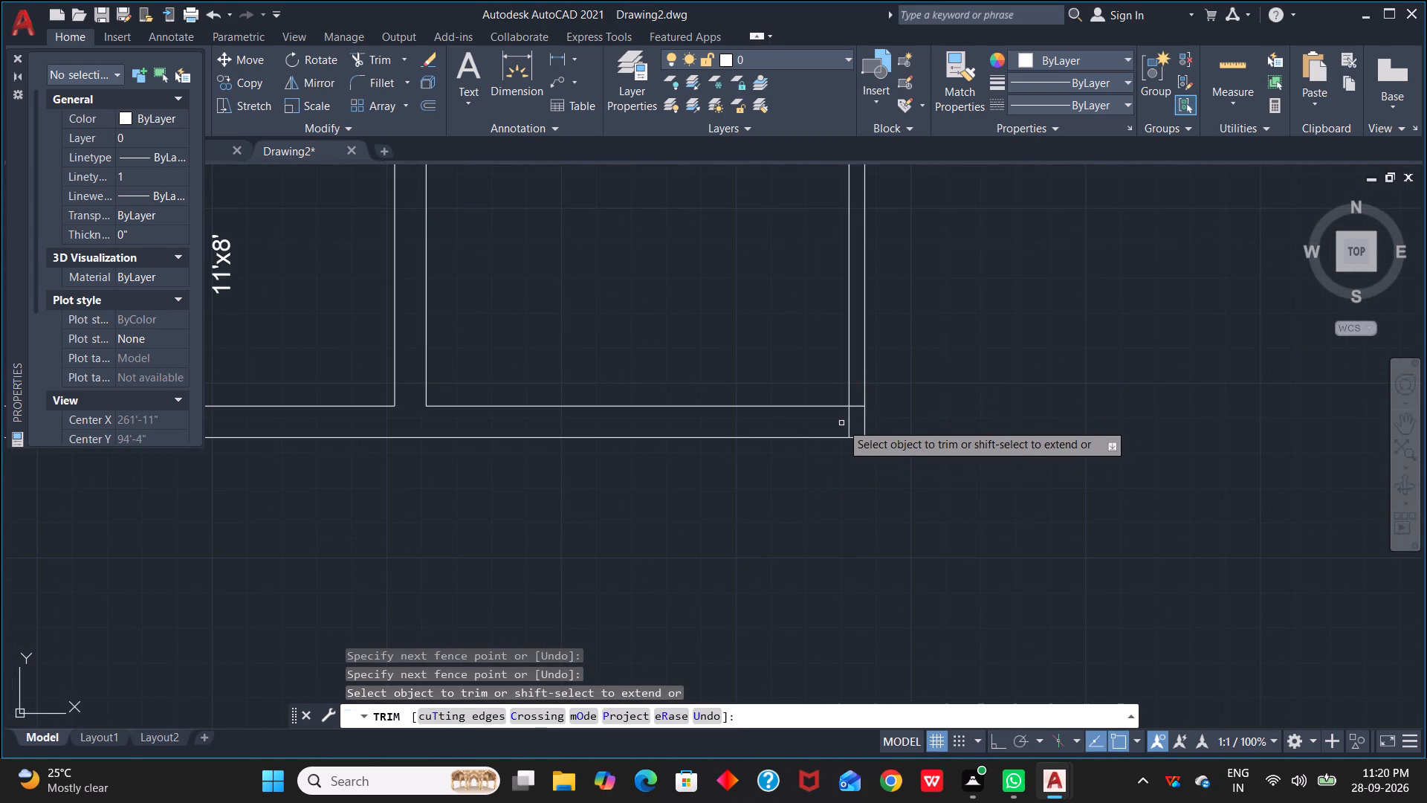
left_click_drag(841, 423, 859, 402)
Trim the two pairs of leftover wall stubs within the thickness of the right outer wall.
scroll(913, 362, "down", 1)
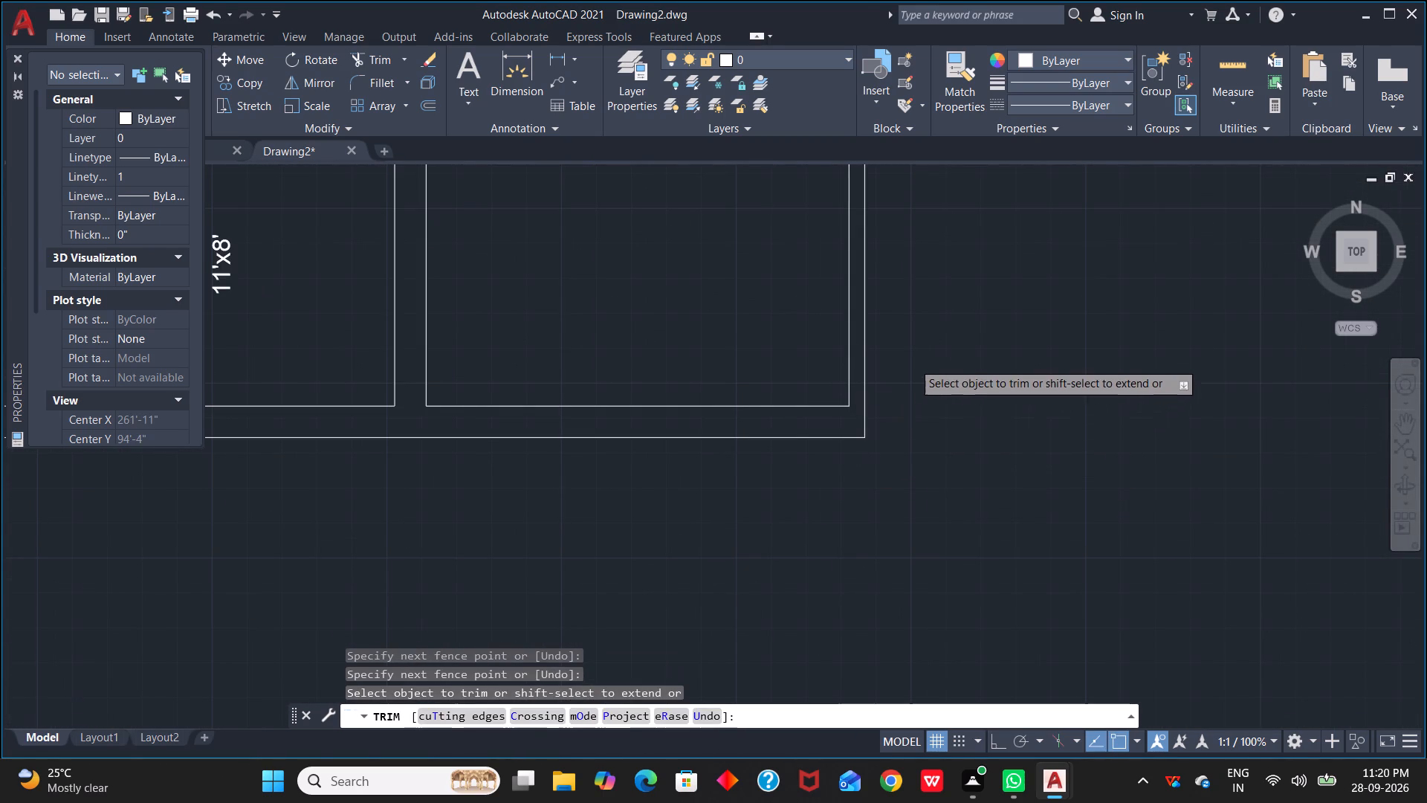
middle_click_drag(920, 323, 913, 500)
scroll(900, 357, "up", 2)
middle_click_drag(868, 284, 936, 505)
left_click_drag(893, 452, 893, 383)
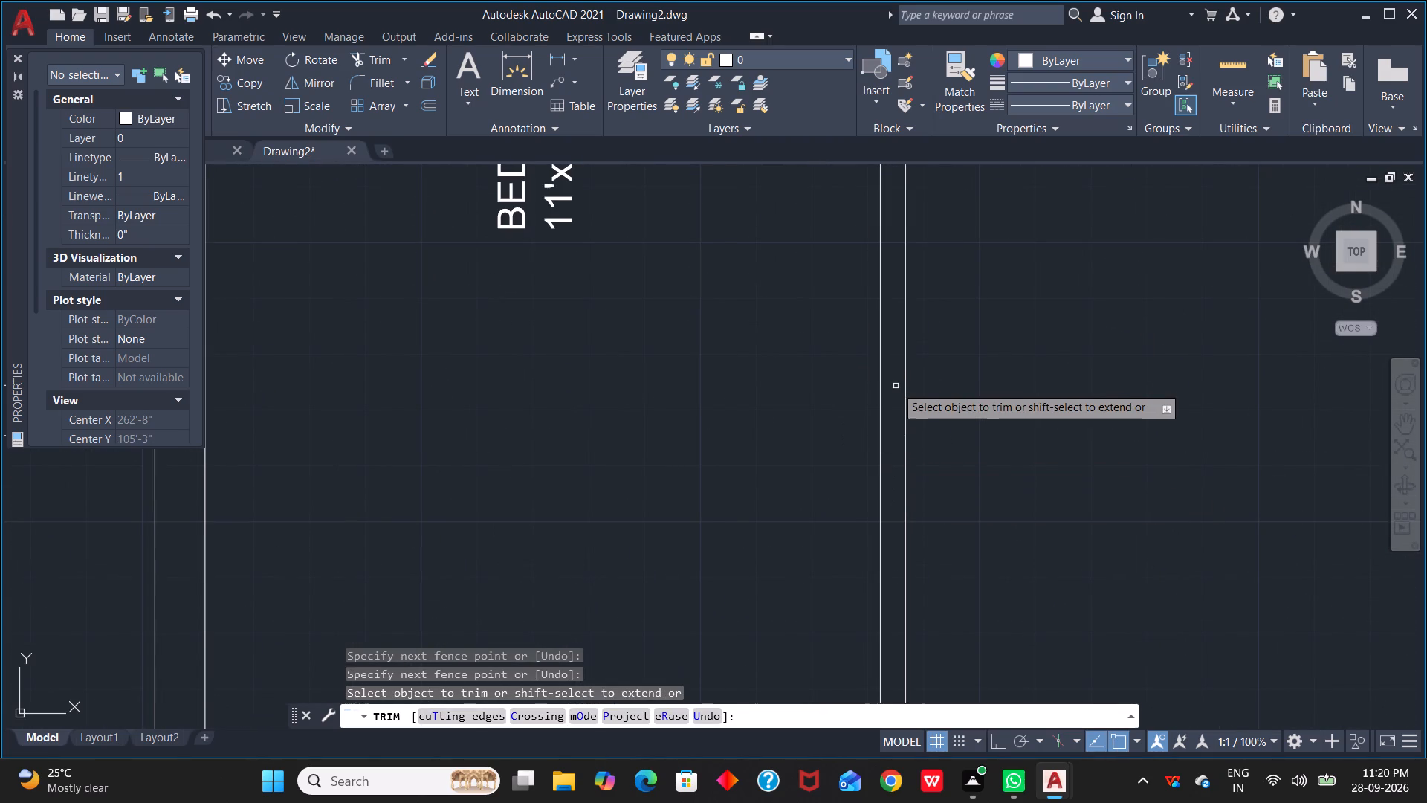
scroll(943, 381, "down", 2)
scroll(961, 295, "down", 1)
middle_click_drag(961, 304, 961, 467)
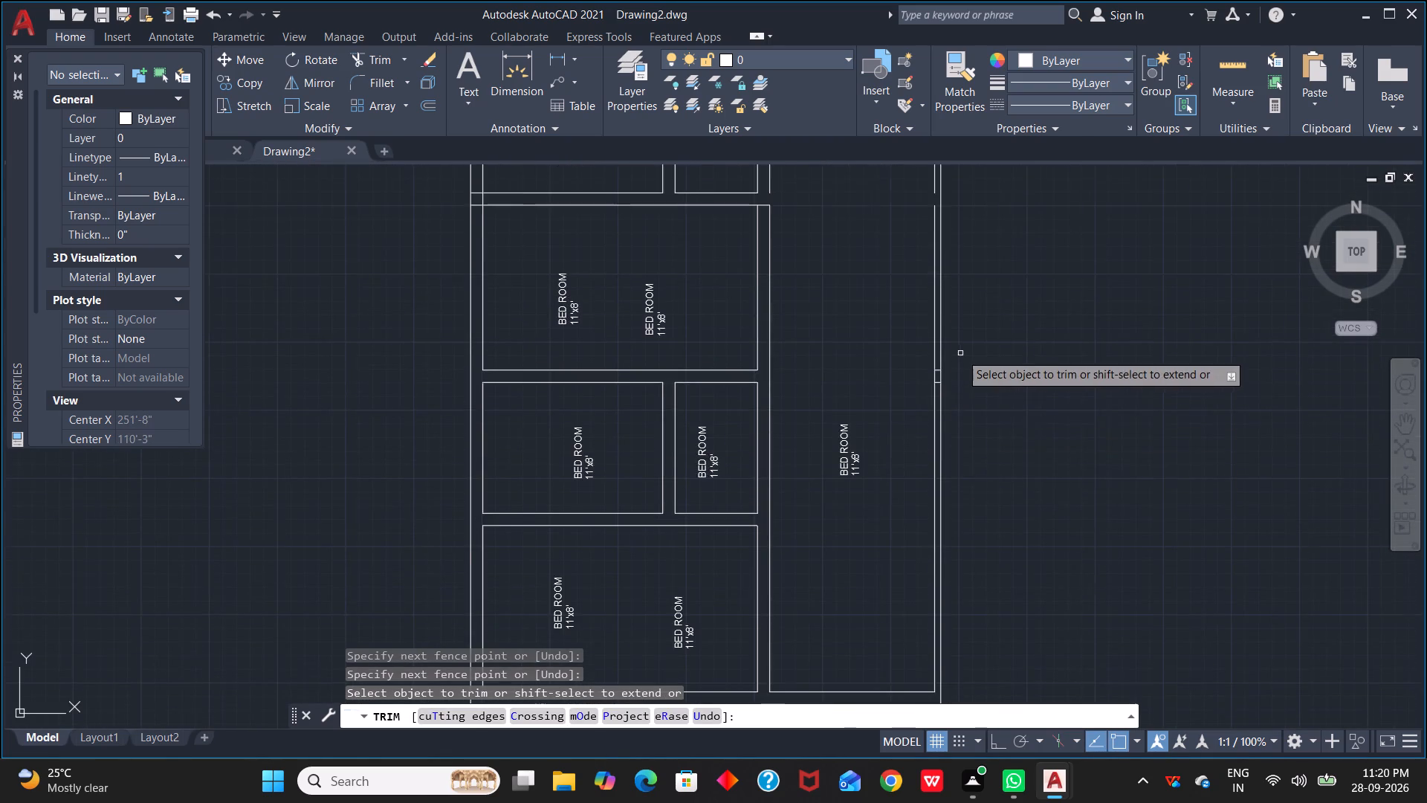
scroll(960, 353, "up", 3)
left_click_drag(868, 482, 870, 408)
scroll(966, 375, "down", 3)
scroll(1020, 320, "down", 1)
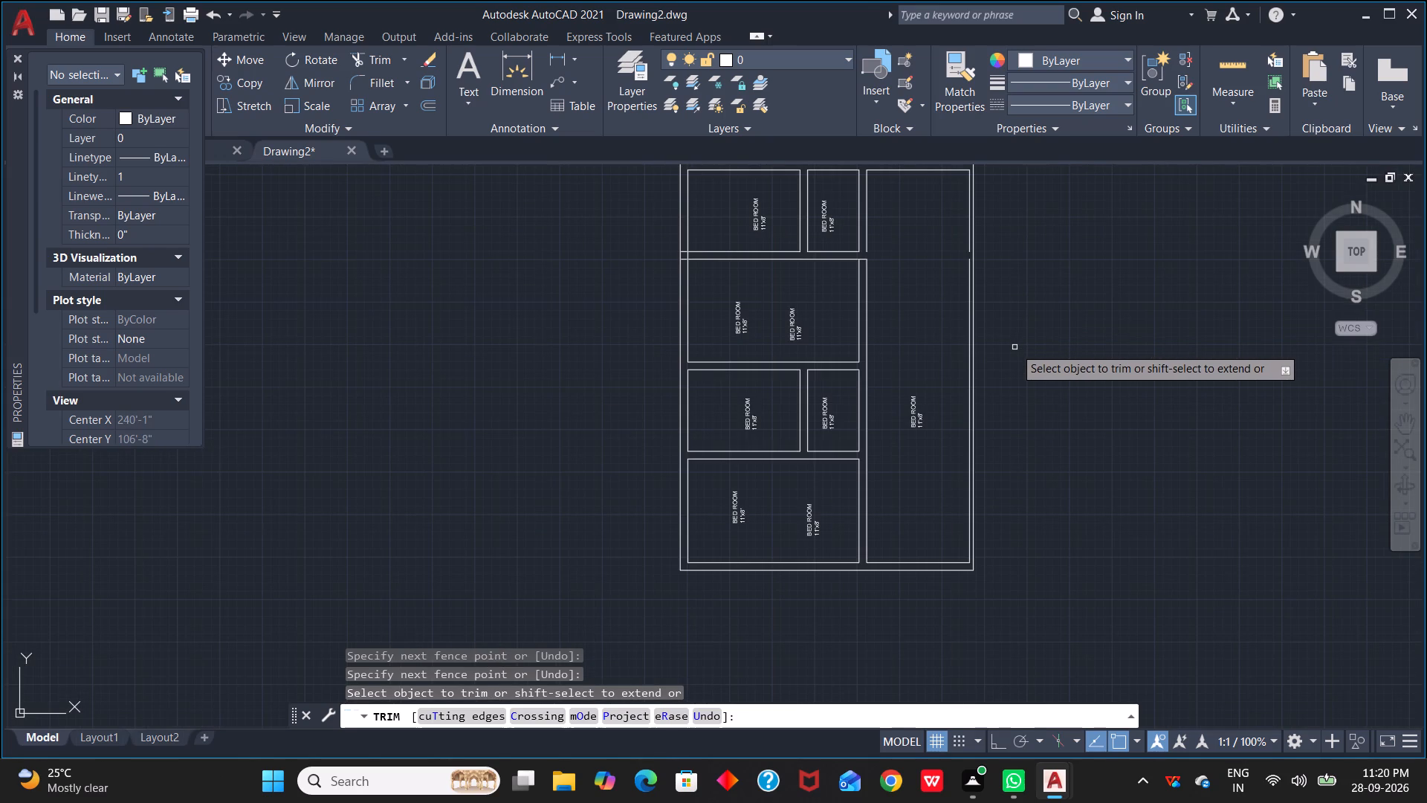
Extend the second partition's right-hand line and the right outer wall's inner line upward across their gaps below the top row.
type("EX")
key("space")
key("Escape")
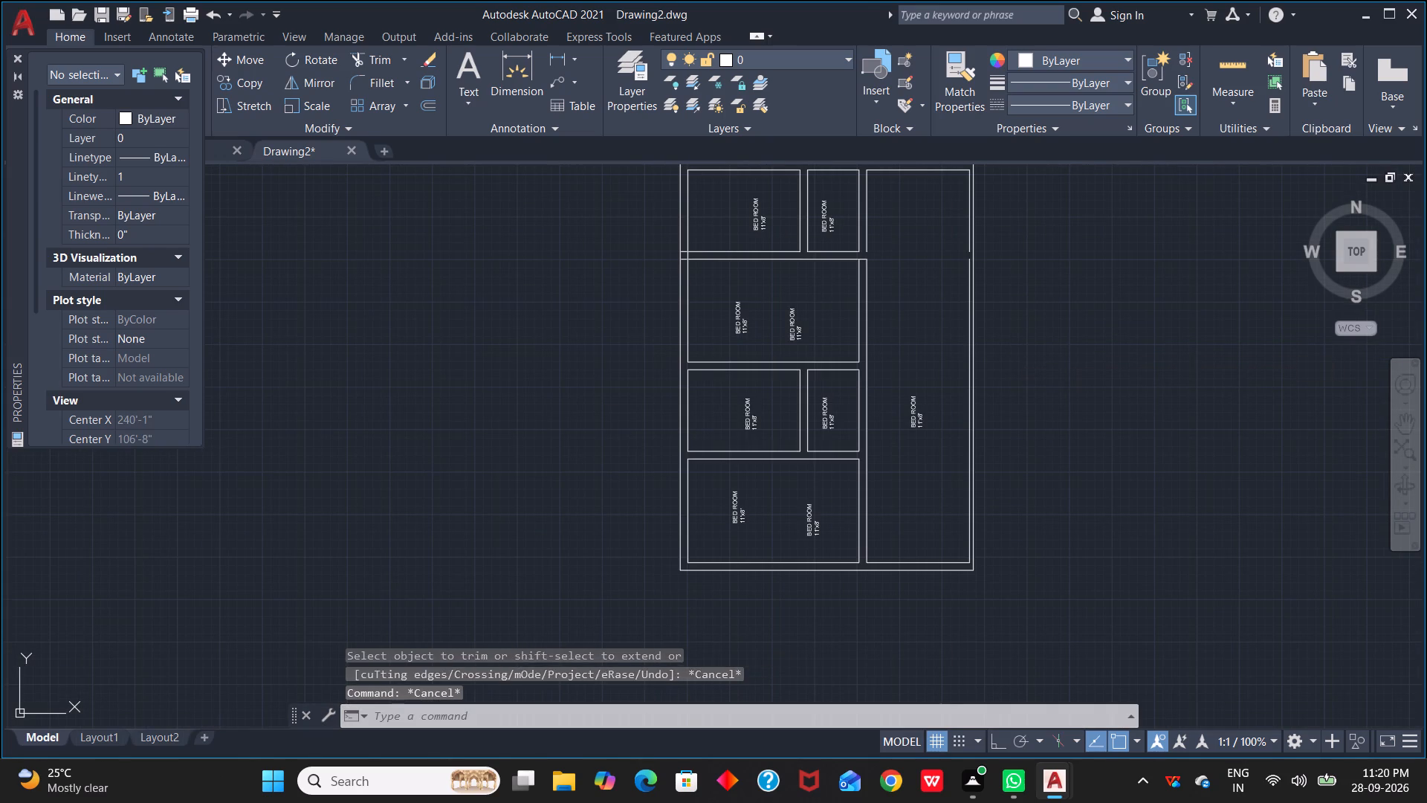
key("Escape")
key("Escape")
key("e")
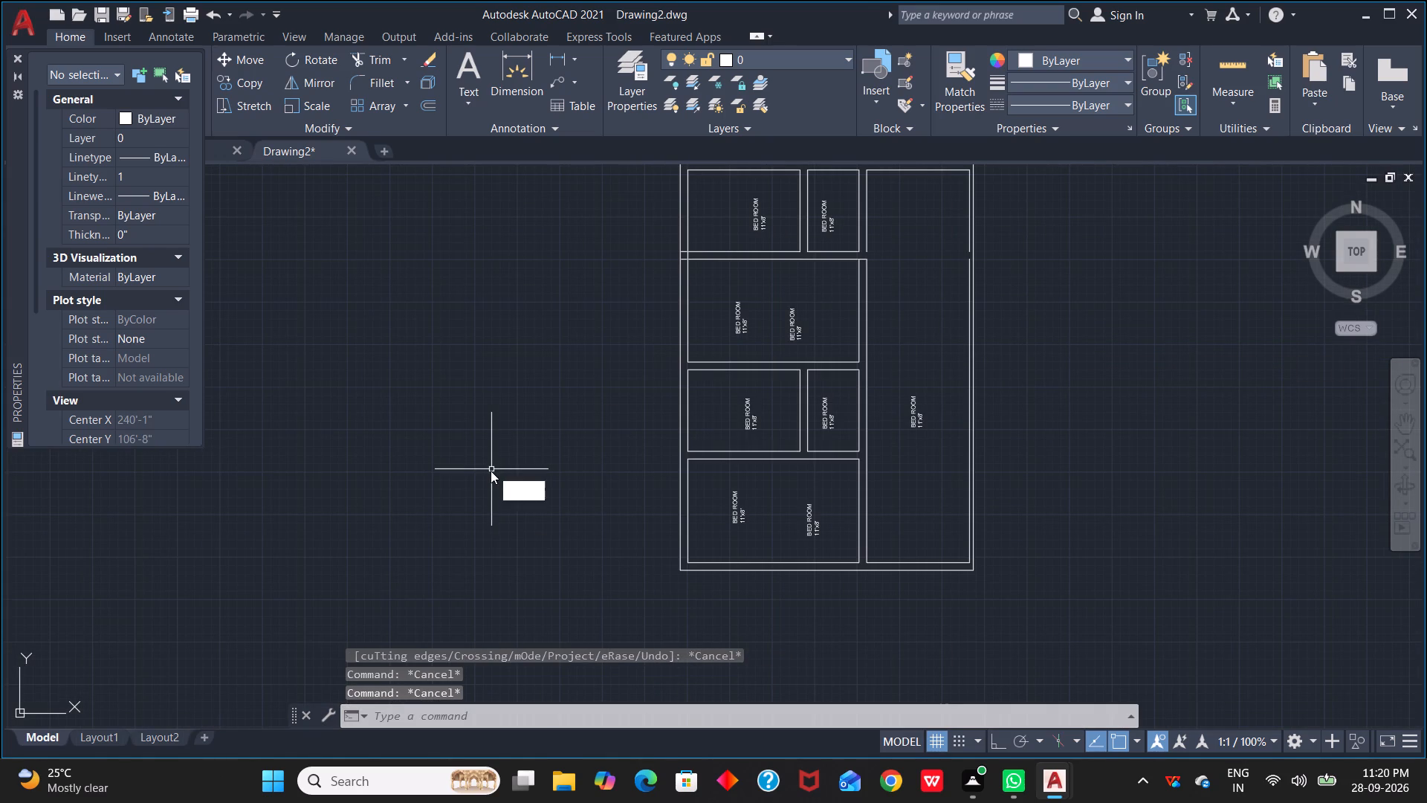
key("x")
key("space")
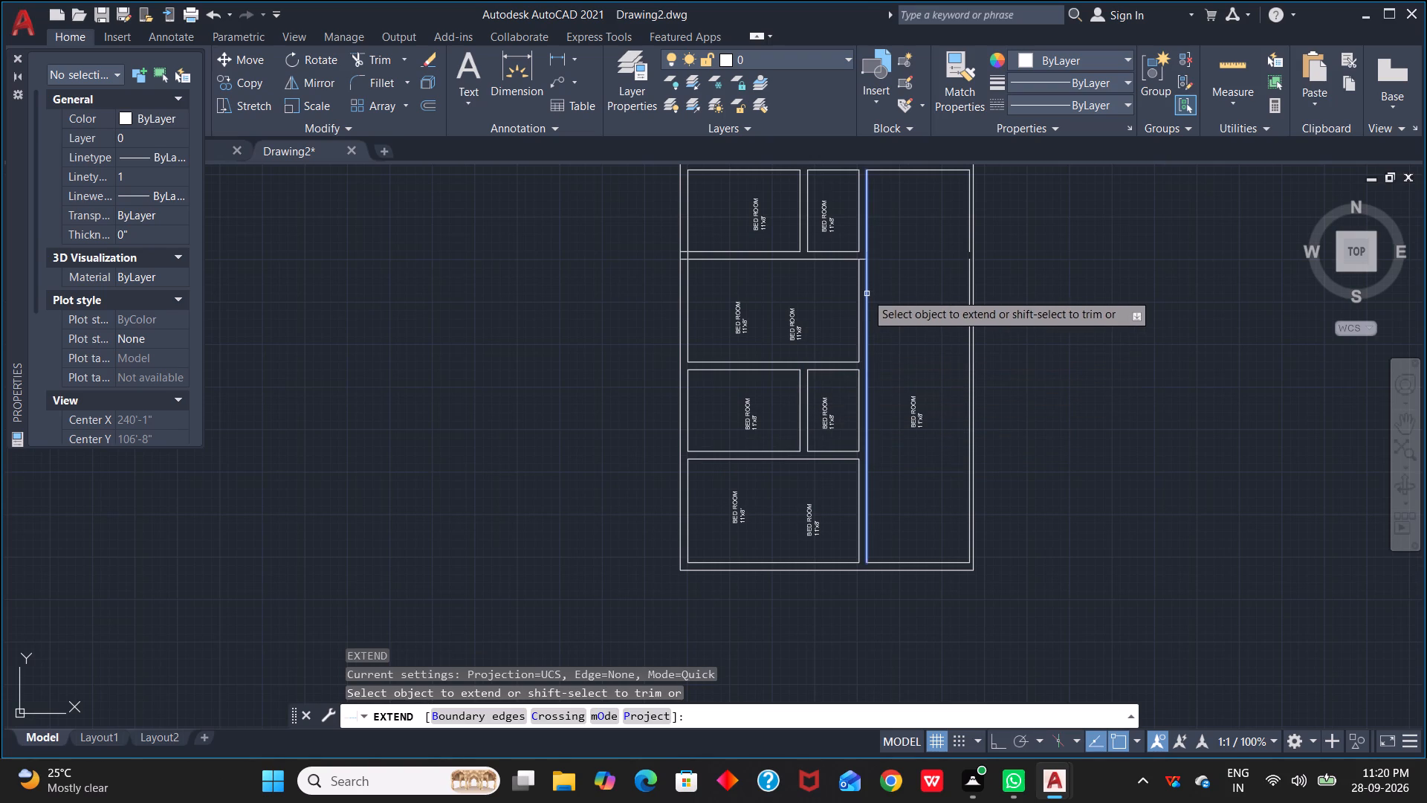
left_click(866, 275)
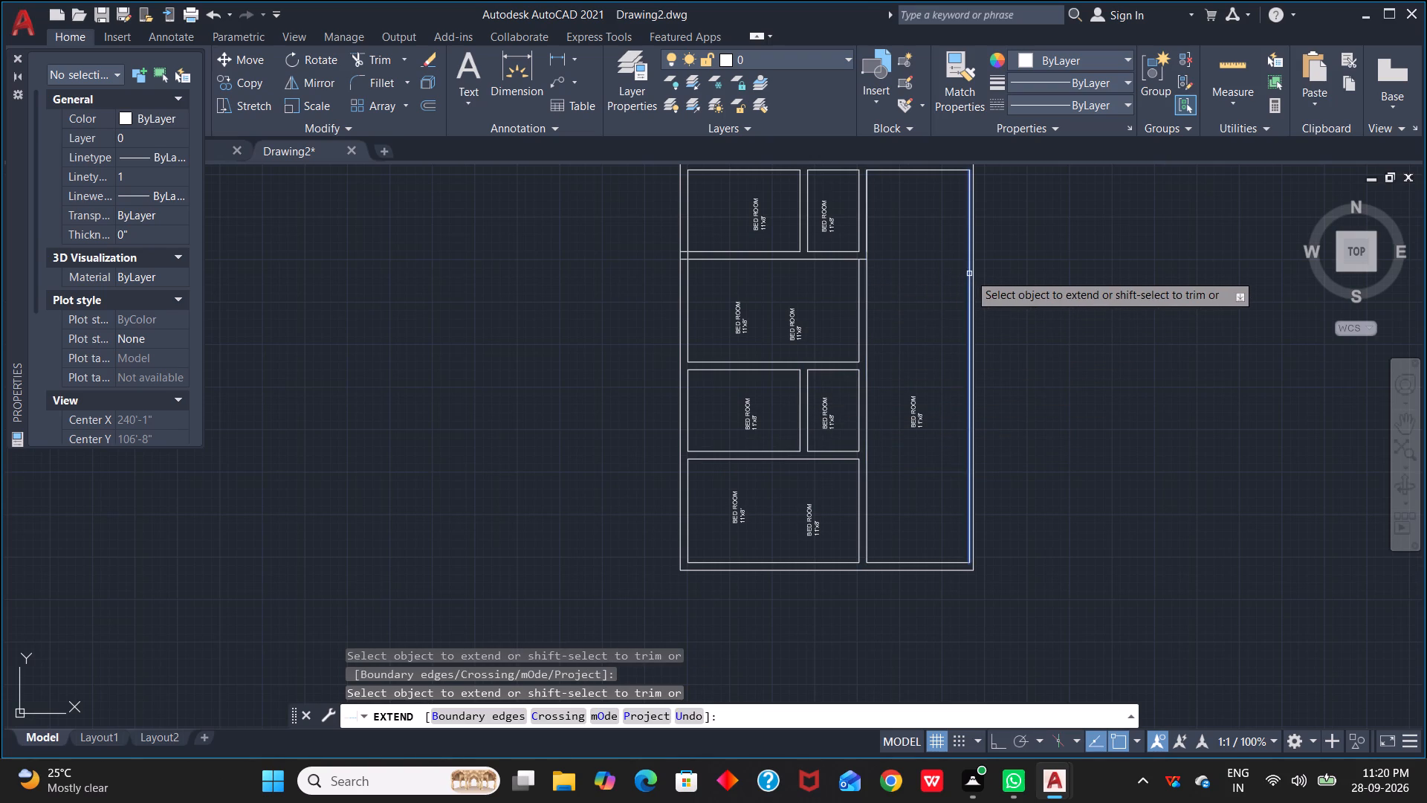
left_click(969, 274)
Trim the leftover lines where the wall below the top row meets the second partition and the left outer wall.
scroll(859, 274, "up", 2)
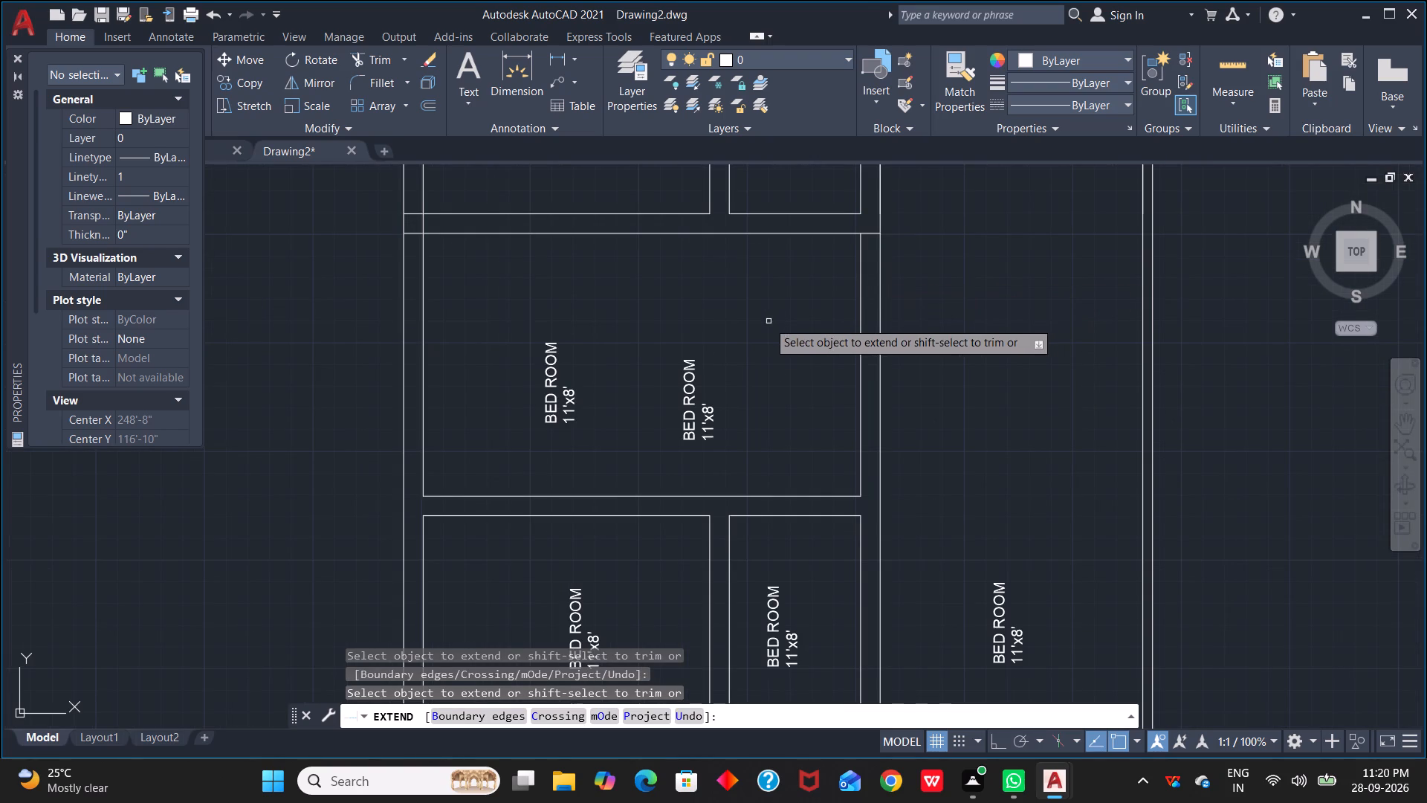
key("Escape")
key("Escape")
key("t")
type("R")
key("space")
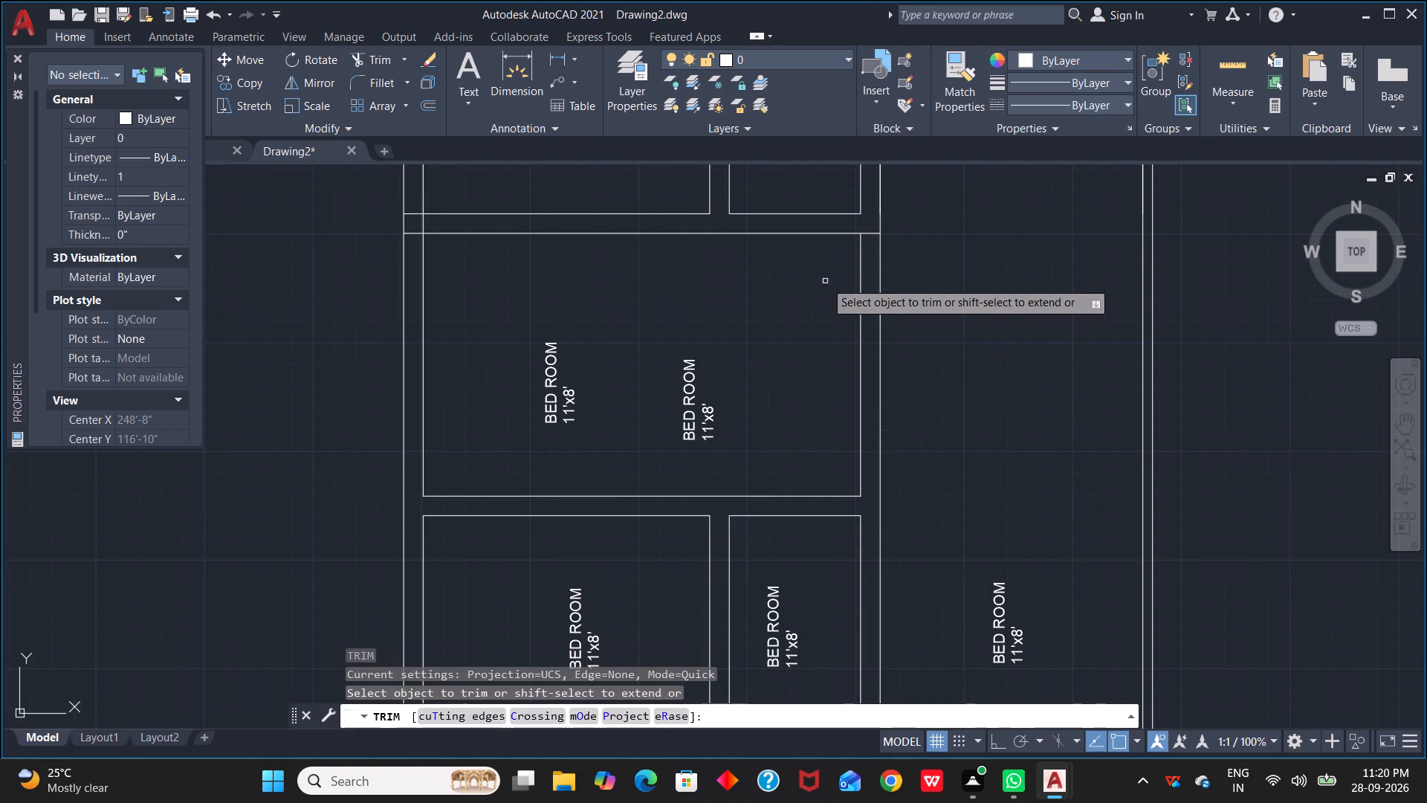
left_click(870, 235)
scroll(939, 429, "down", 2)
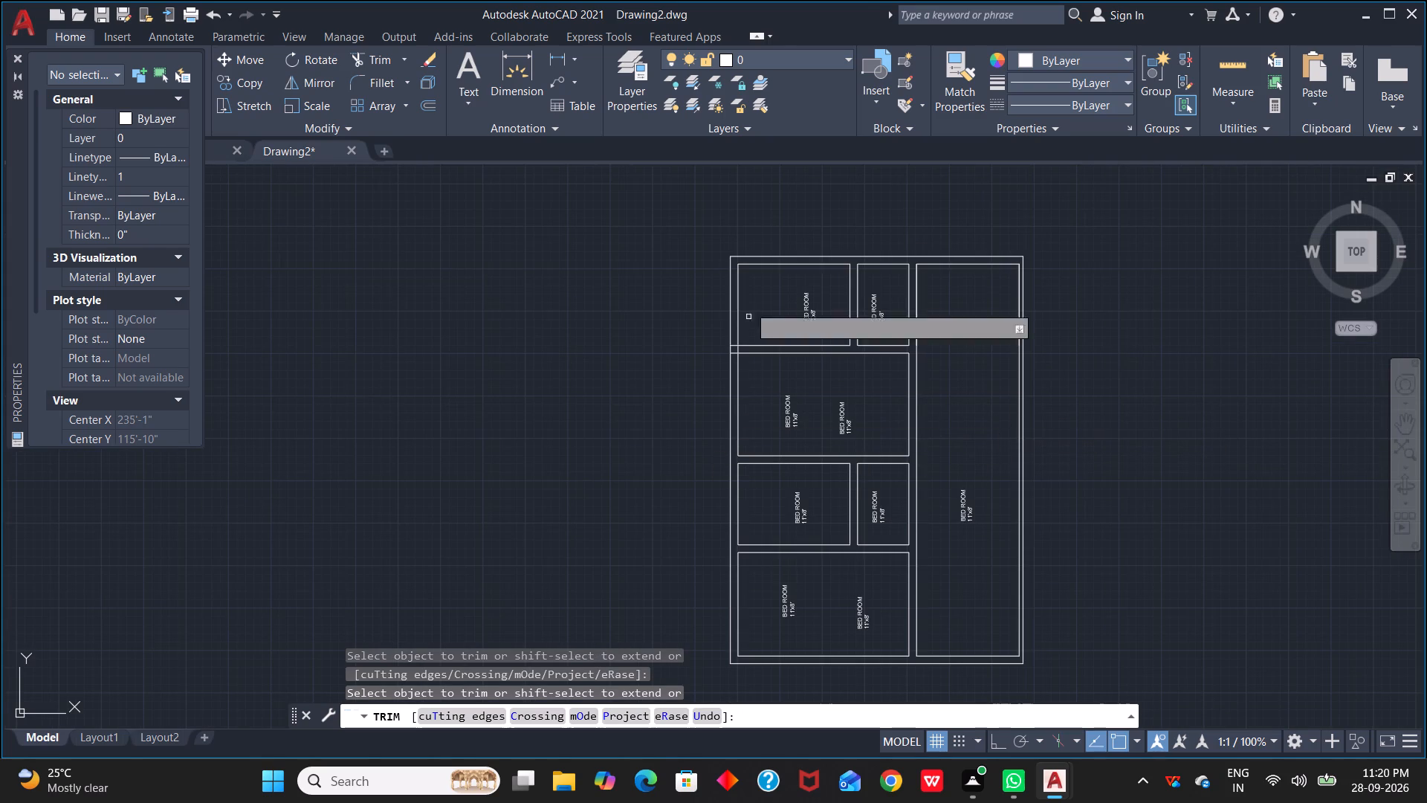
scroll(768, 333, "up", 3)
left_click_drag(628, 362, 633, 432)
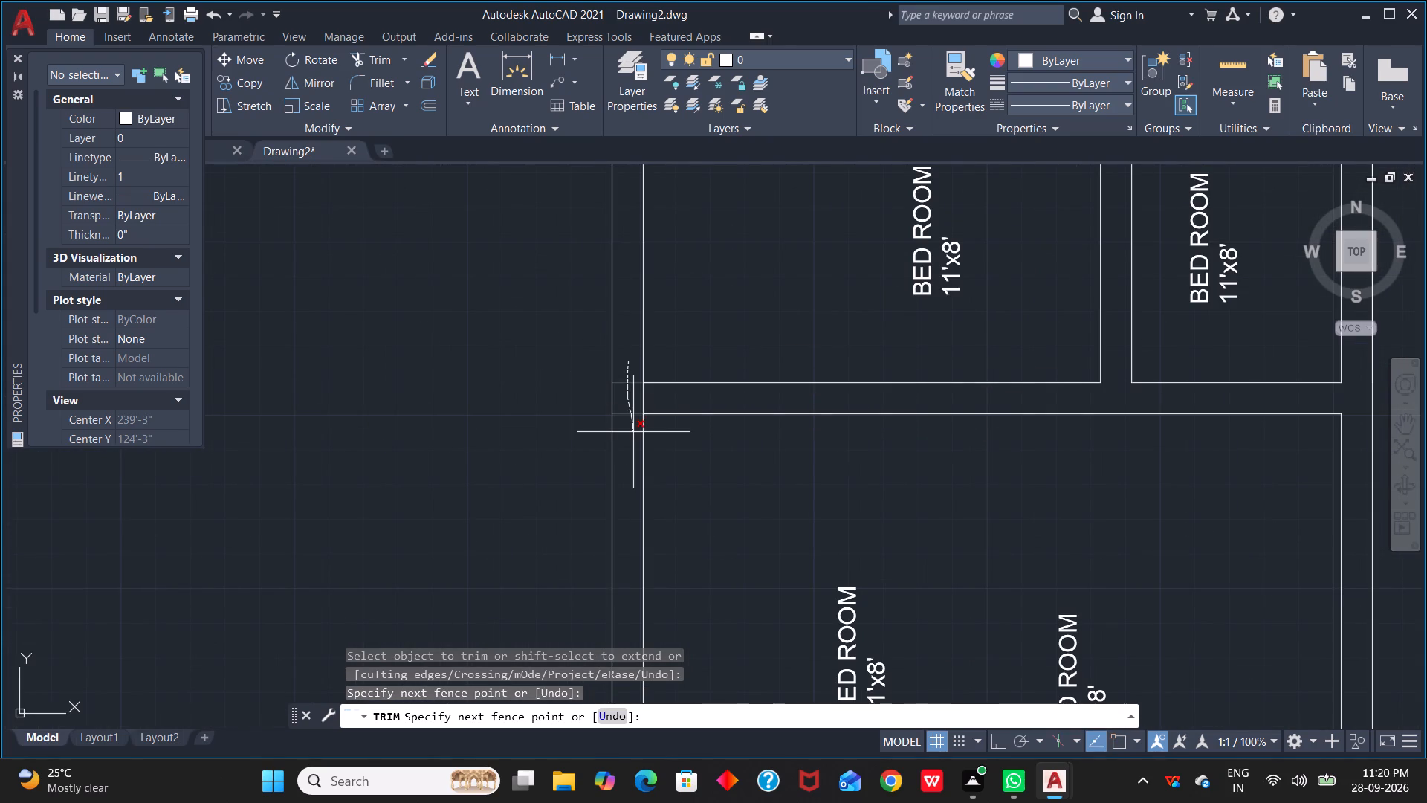
left_click_drag(633, 432, 659, 395)
scroll(807, 444, "down", 3)
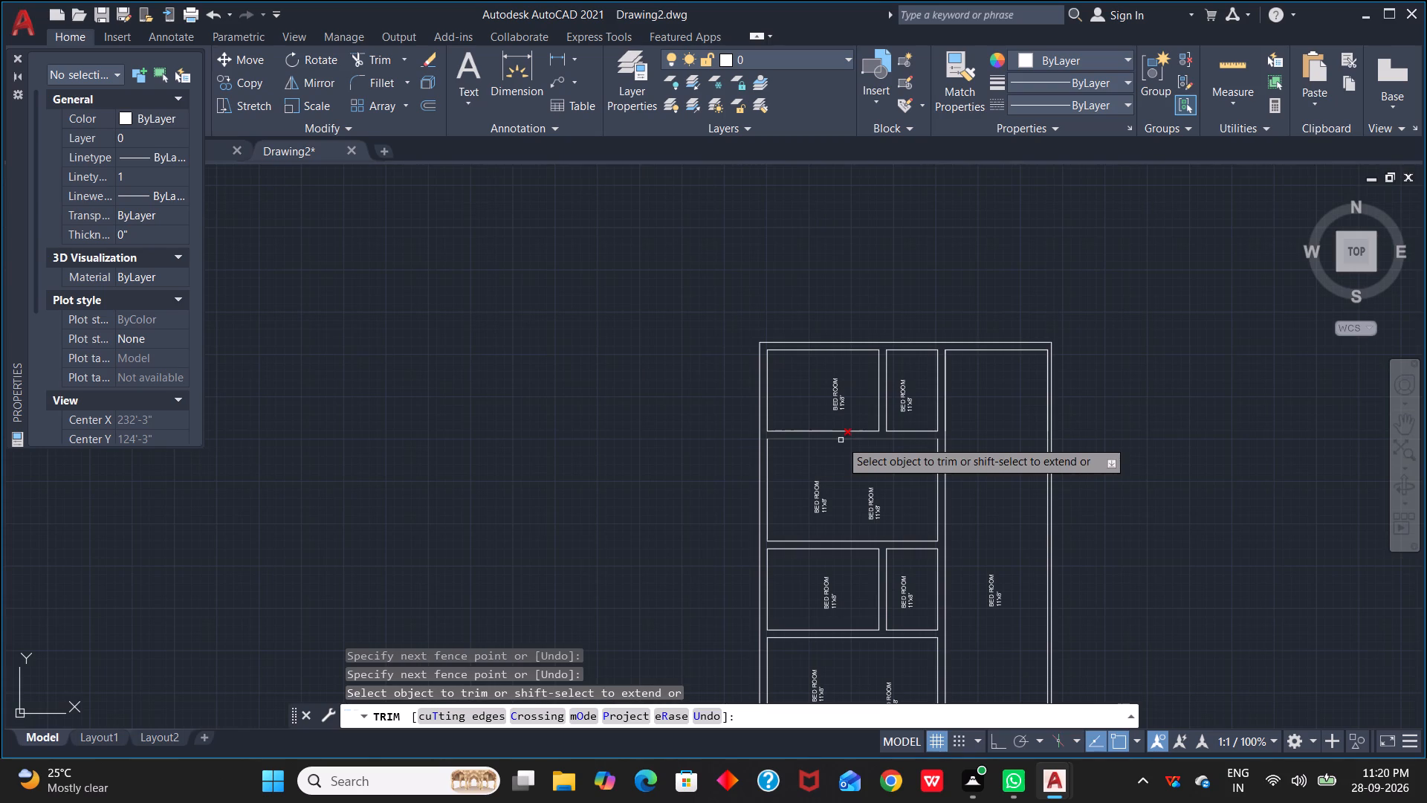
middle_click_drag(691, 420, 648, 228)
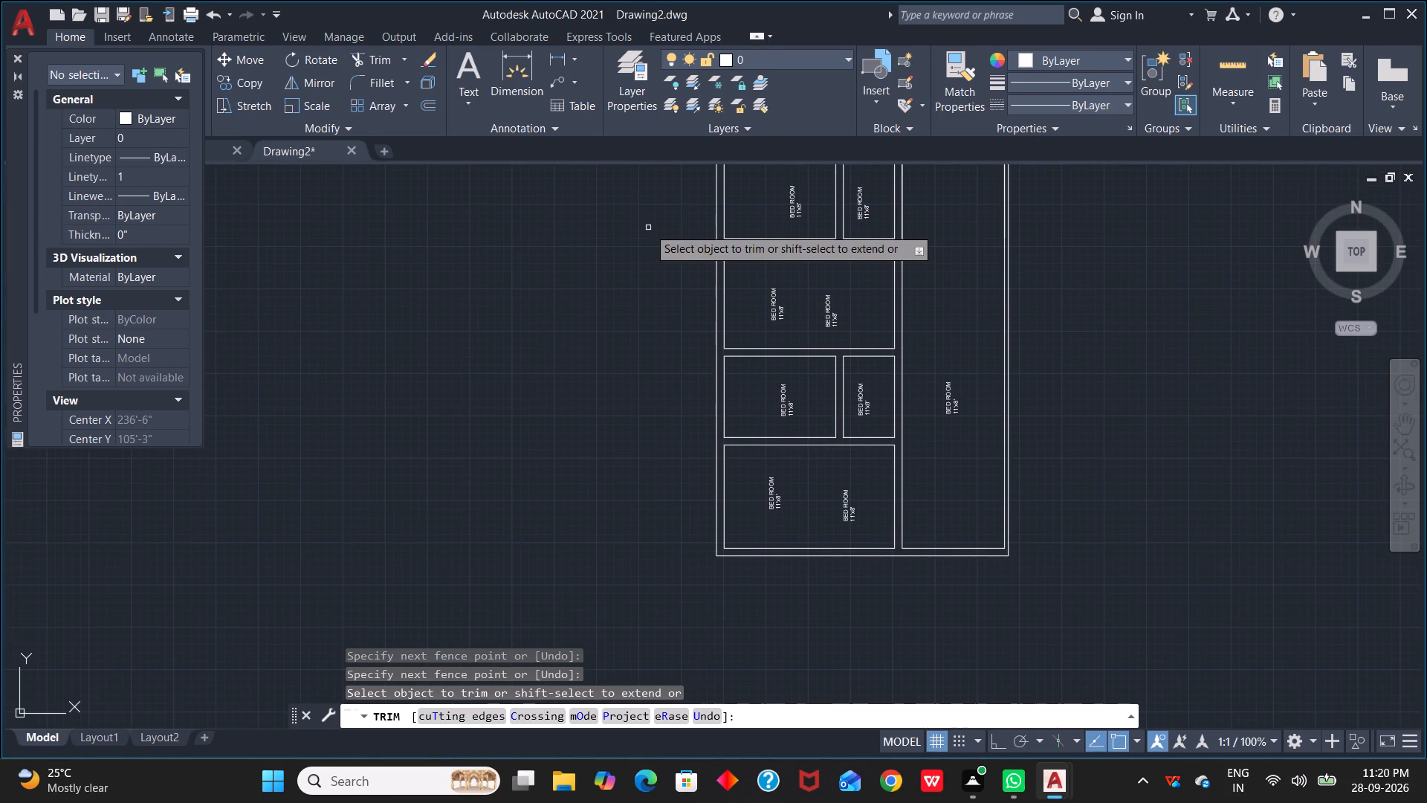
key("Escape")
key("Escape")
key("Escape")
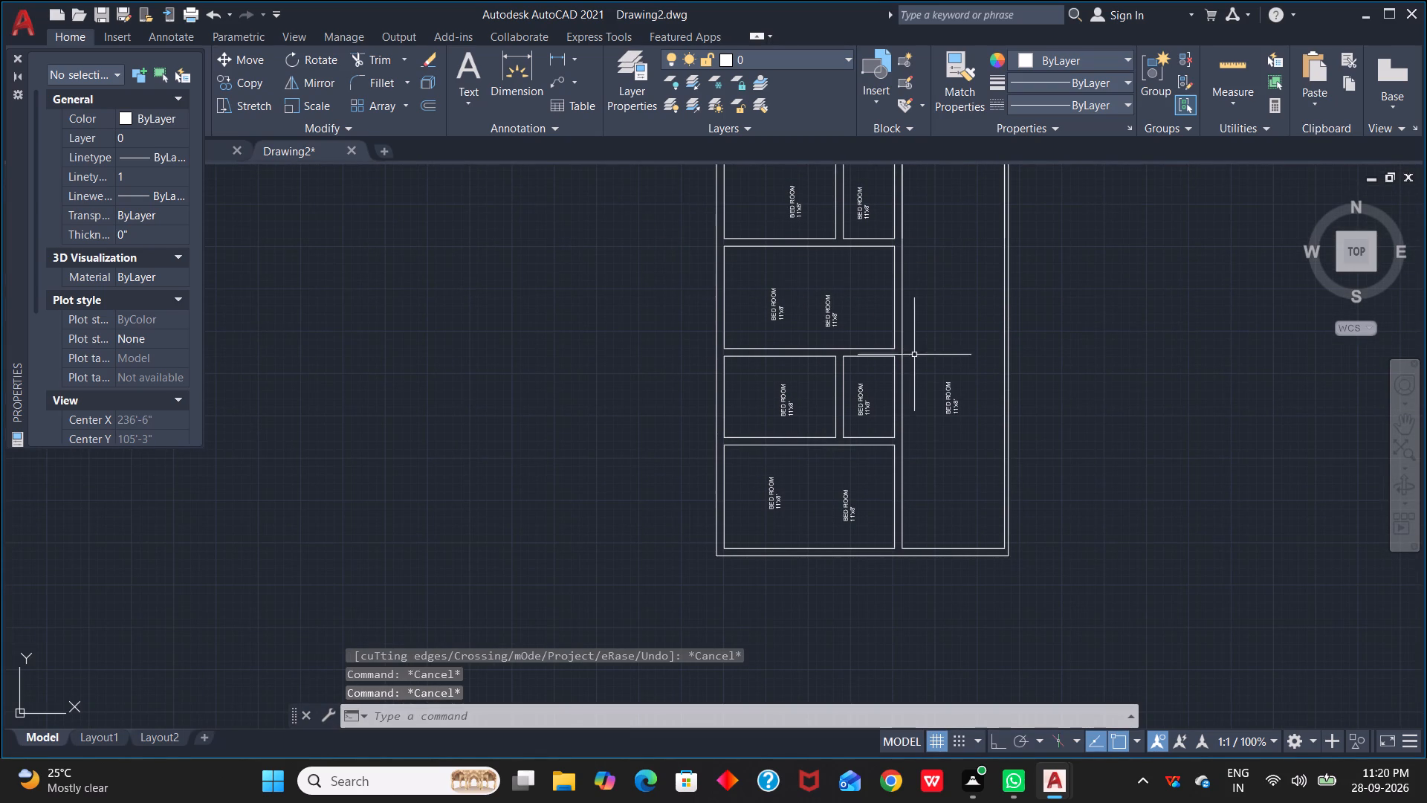
Rotate the BED ROOM label in the long room along the right outer wall to horizontal and move it higher in the room.
left_click(949, 396)
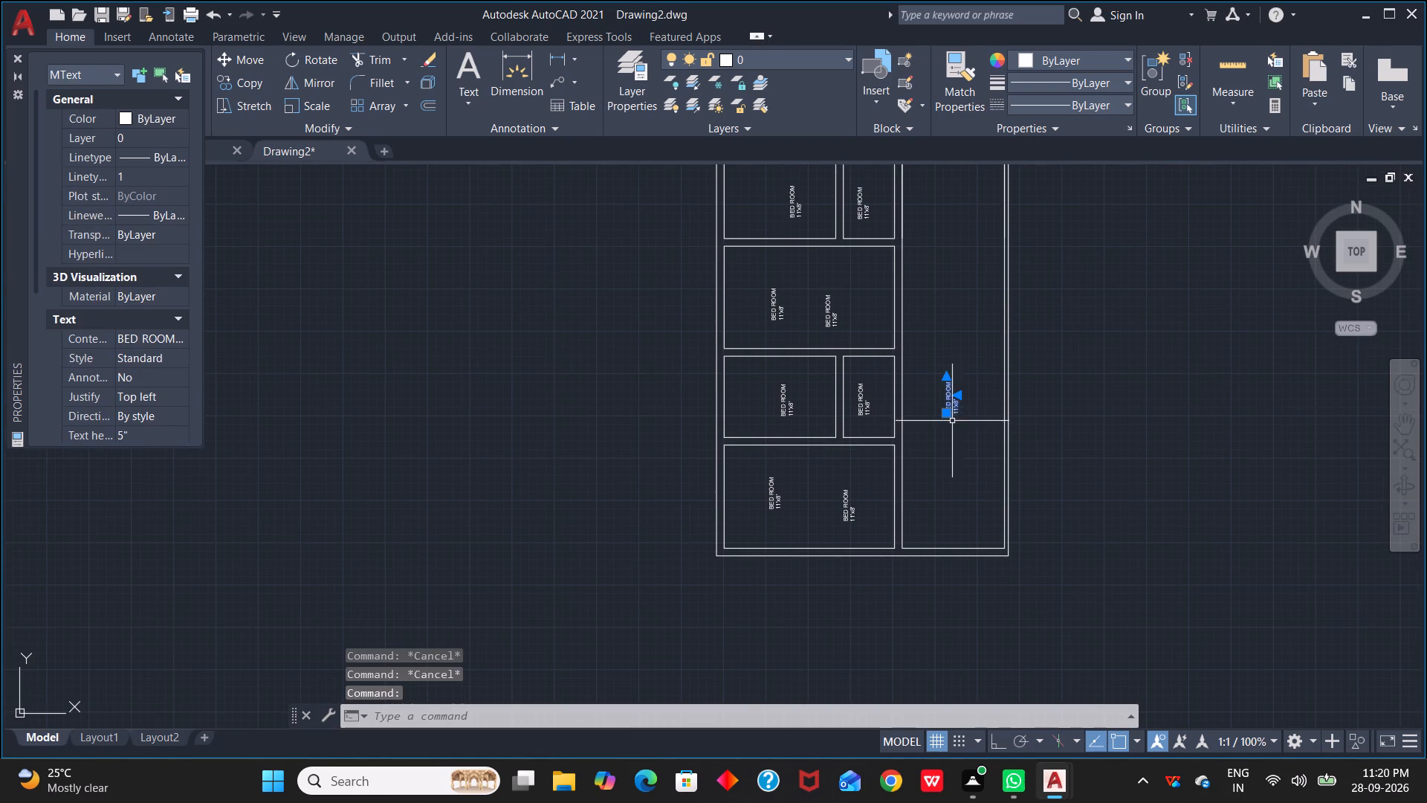
left_click(317, 59)
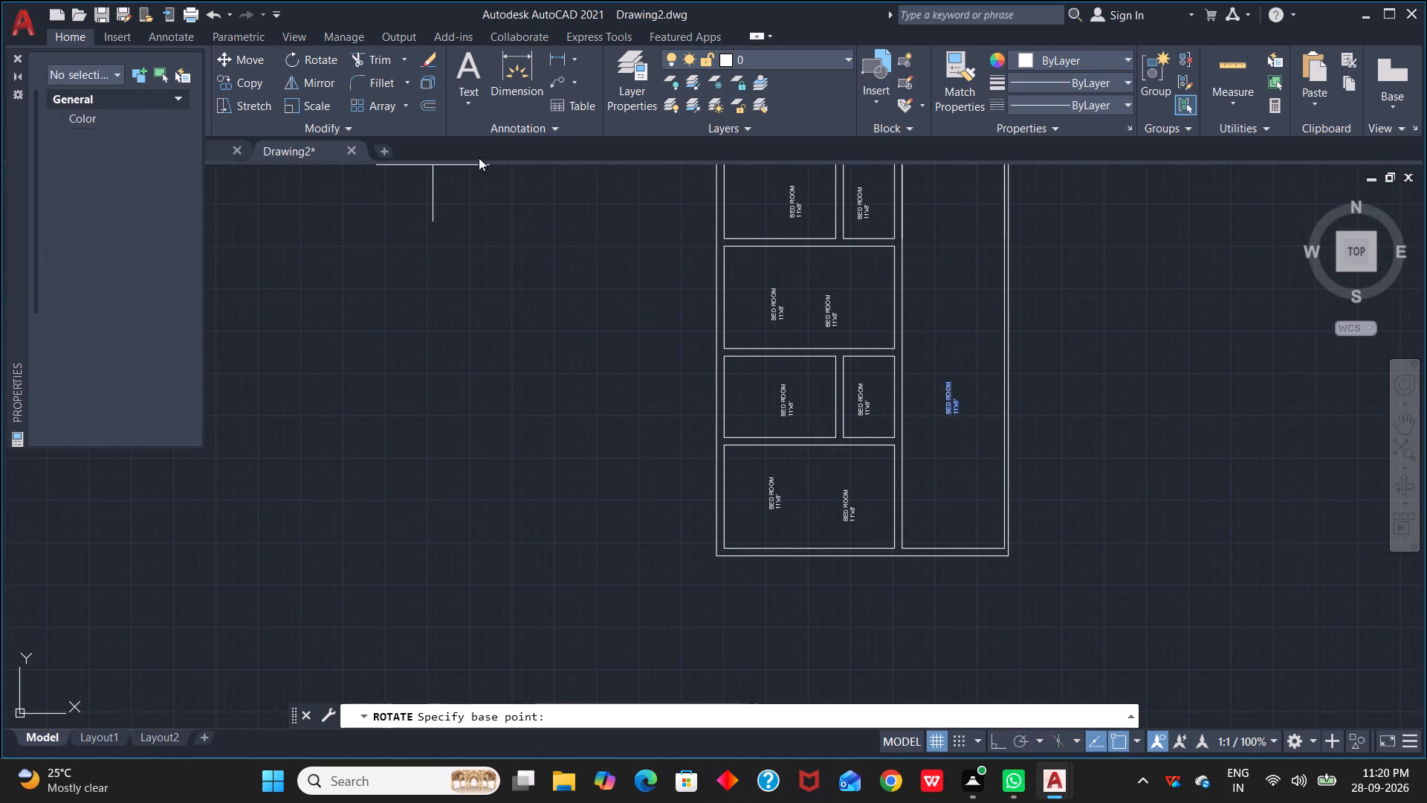
left_click(941, 413)
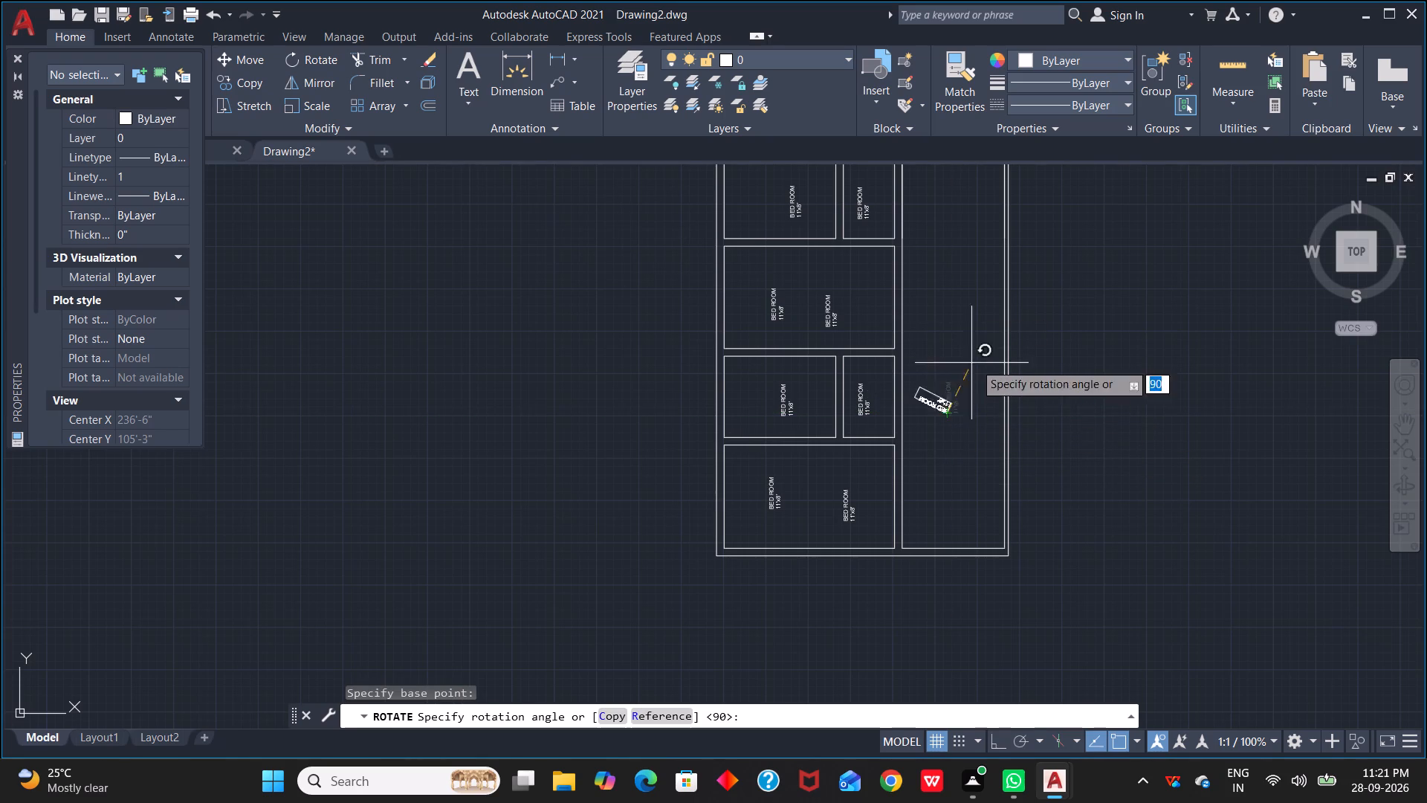
left_click(942, 468)
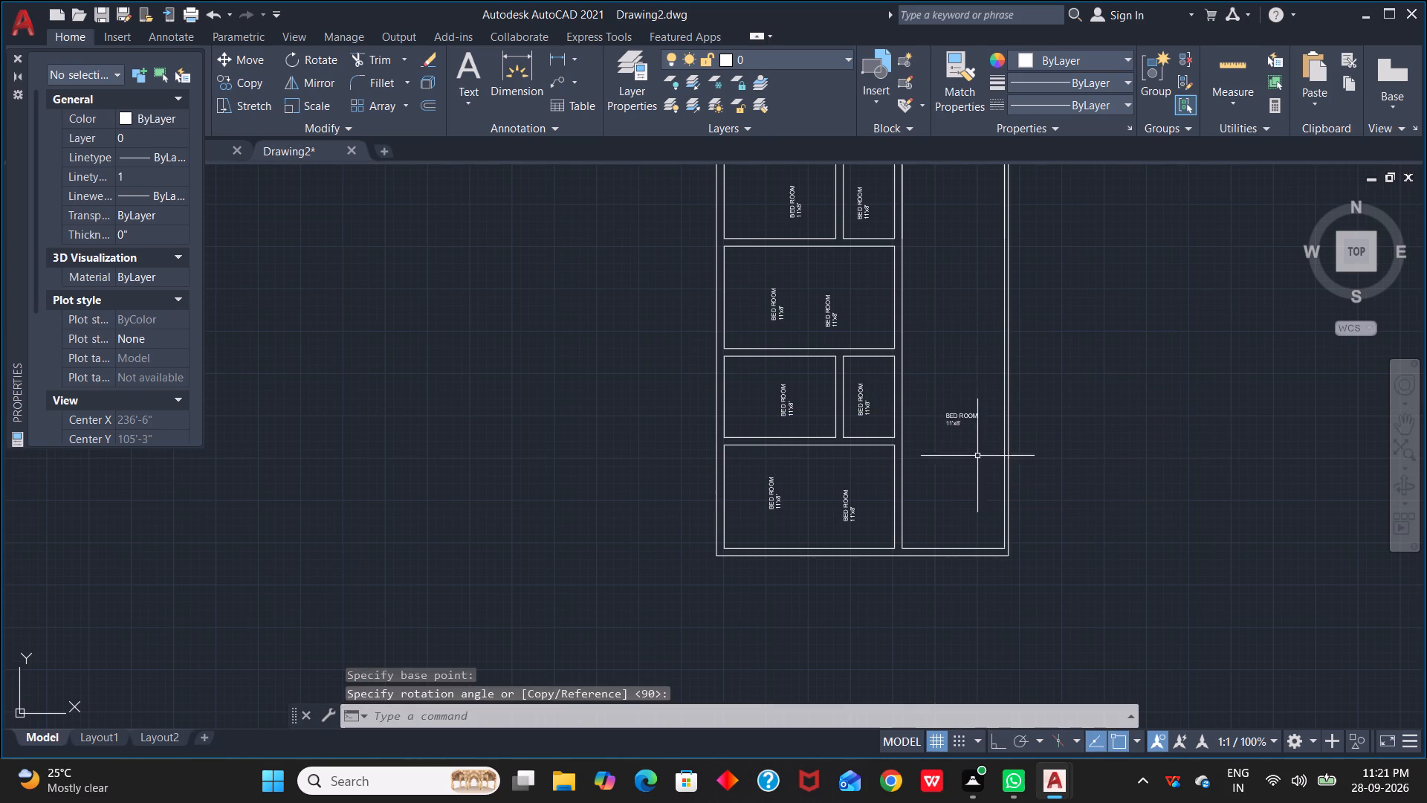
left_click(948, 416)
left_click_drag(950, 416, 949, 375)
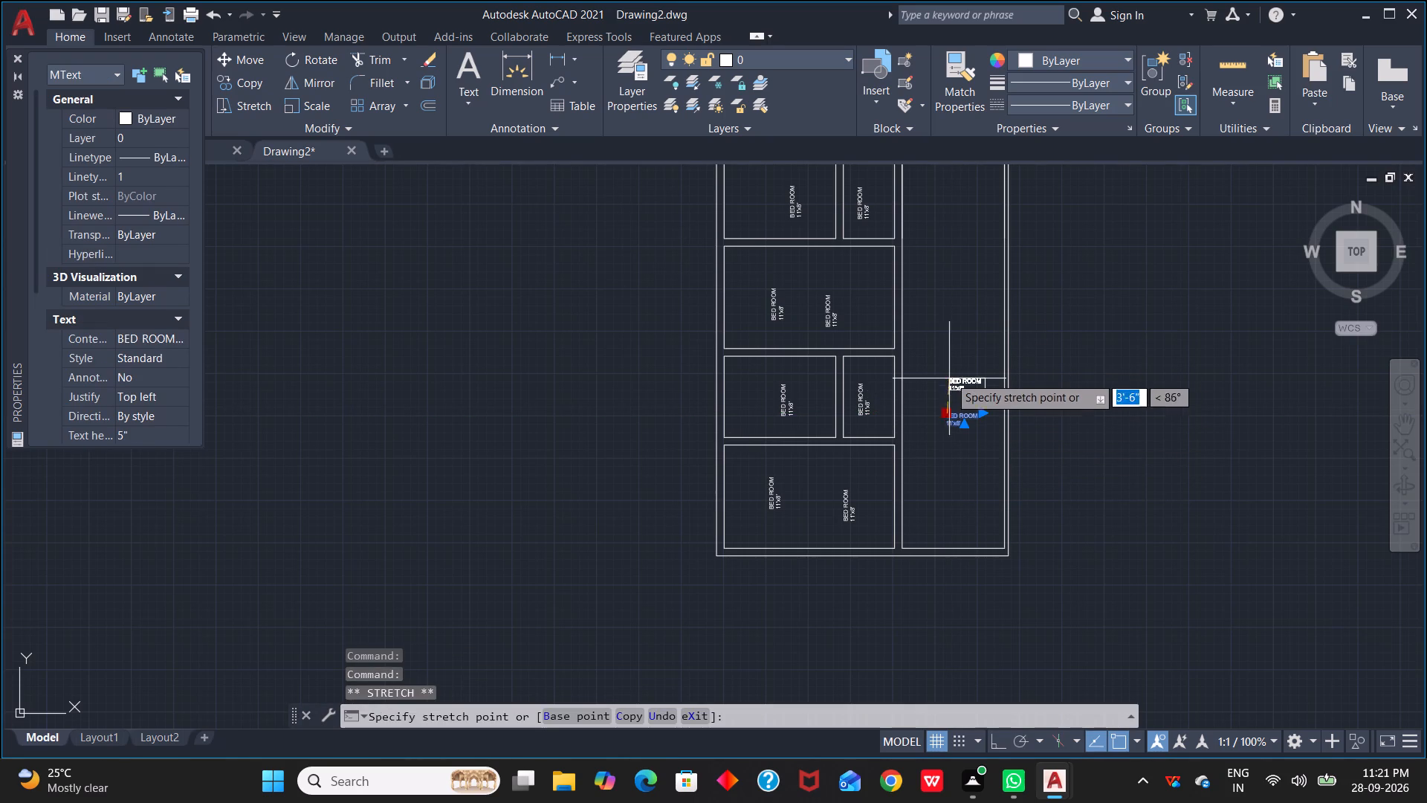
left_click_drag(949, 375, 934, 345)
left_click(934, 345)
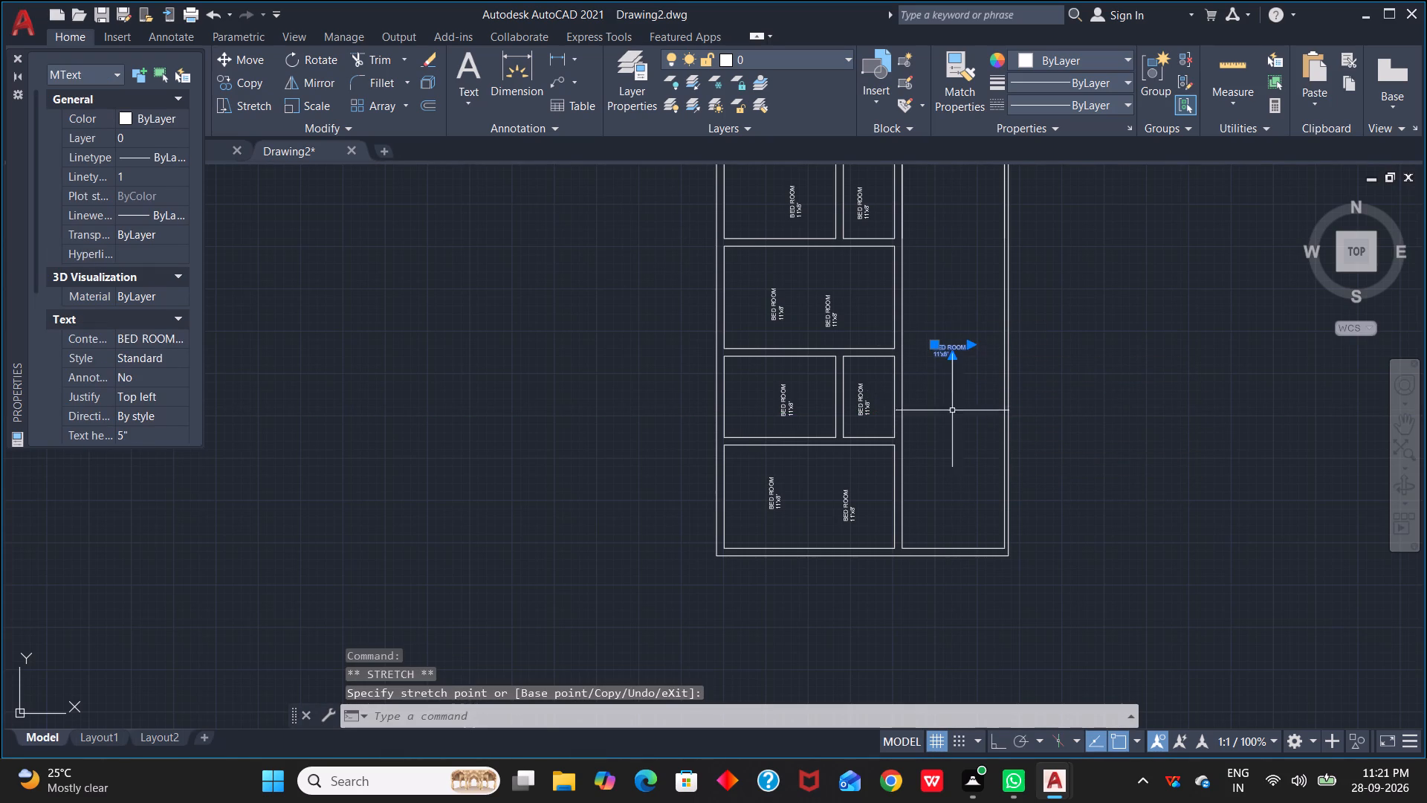
Replace the text of the horizontal label in the long room with PARKING and 10'x27'1" on a second line.
scroll(945, 393, "up", 2)
left_click(948, 283)
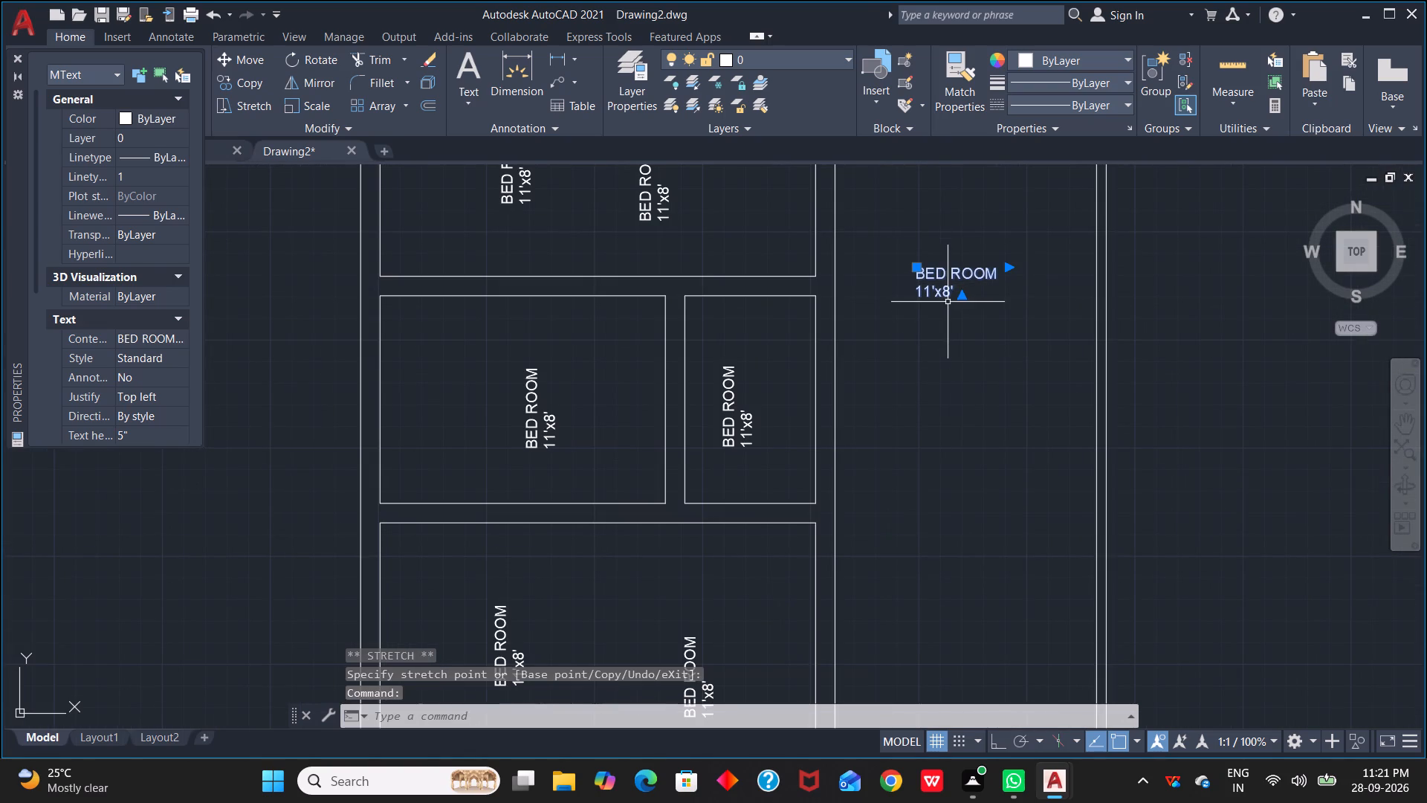
right_click(948, 302)
left_click(1020, 311)
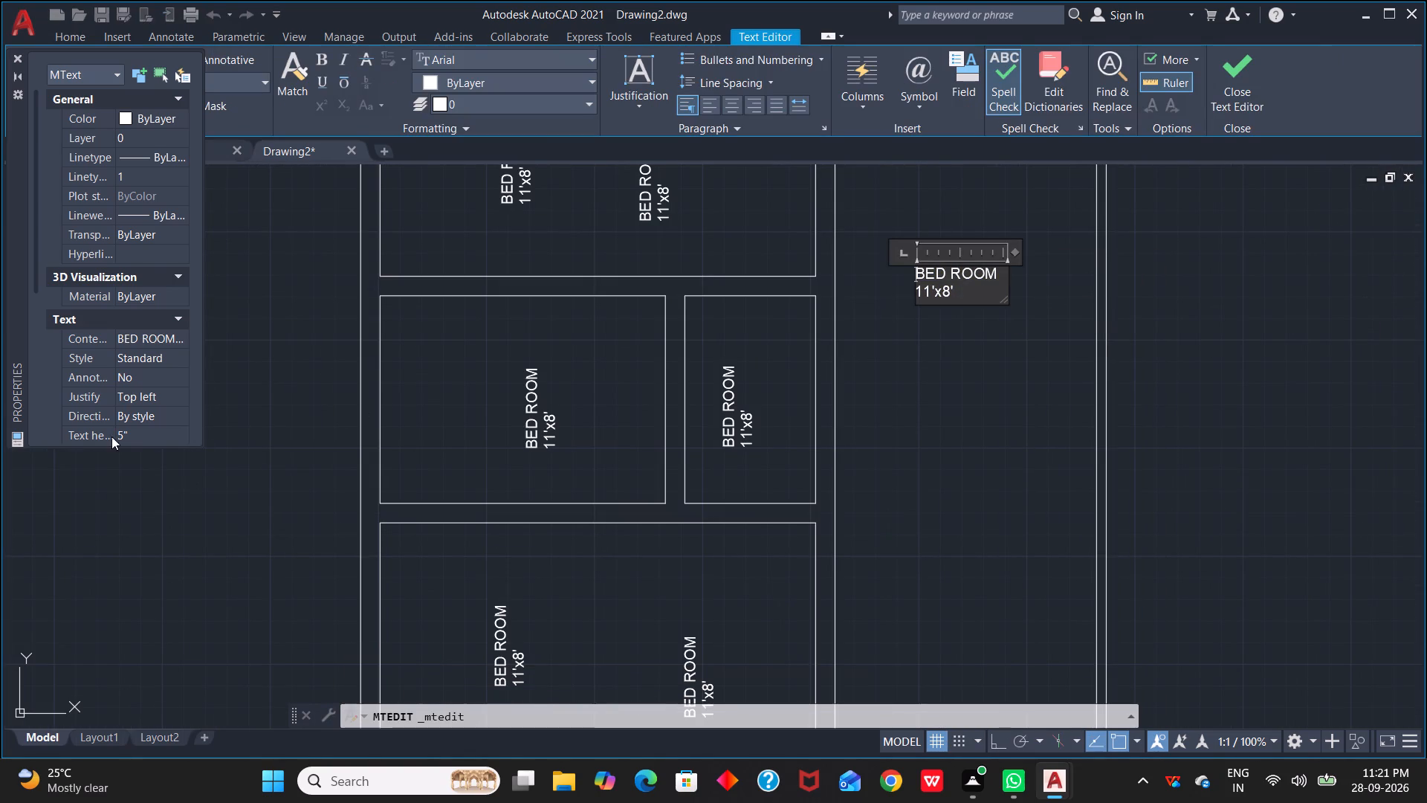
left_click(139, 431)
left_click(138, 431)
left_click_drag(954, 291, 920, 263)
key("BackSpace")
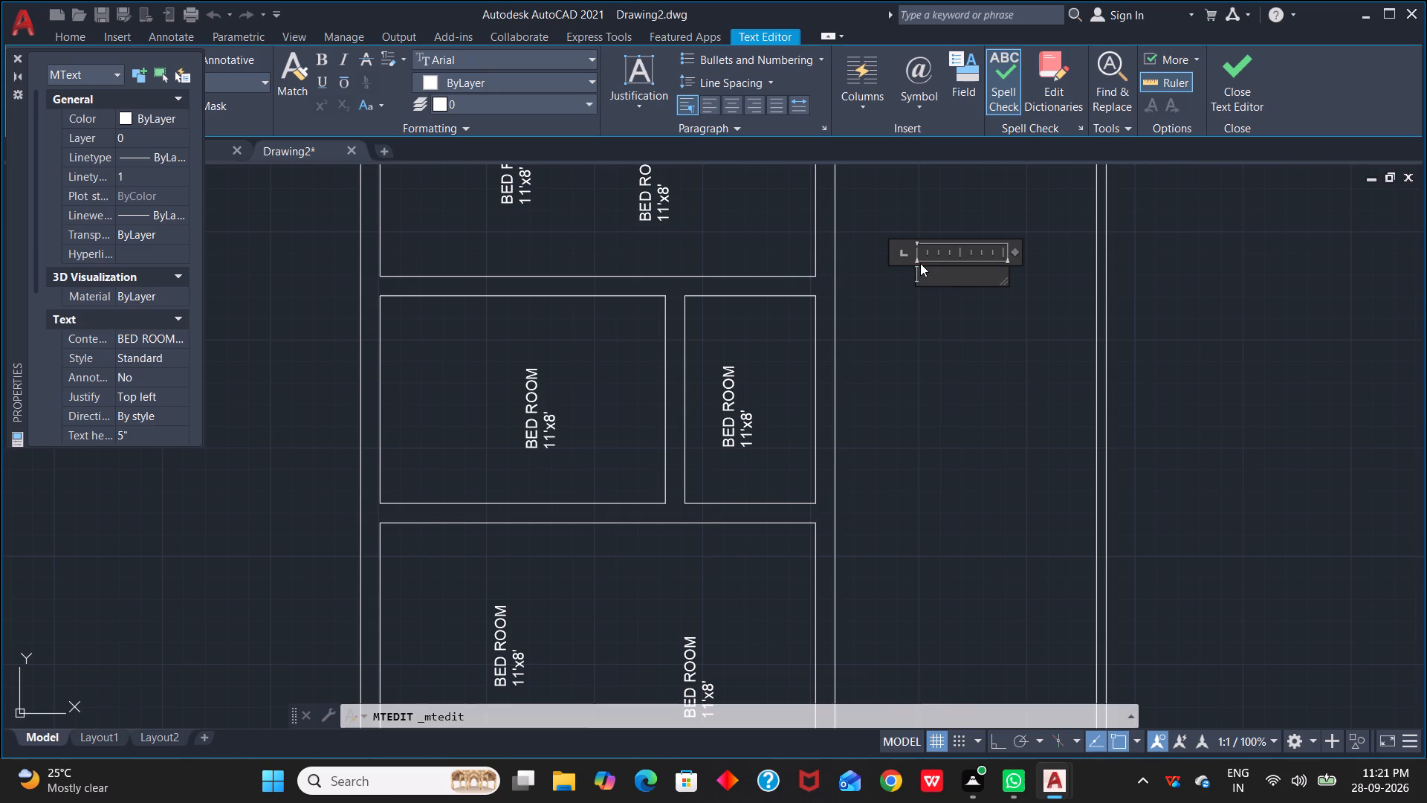
type("PARKING")
key("Return")
type("10")
key("apostrophe")
key("shift+x")
type("27")
key("apostrophe")
type("1\"")
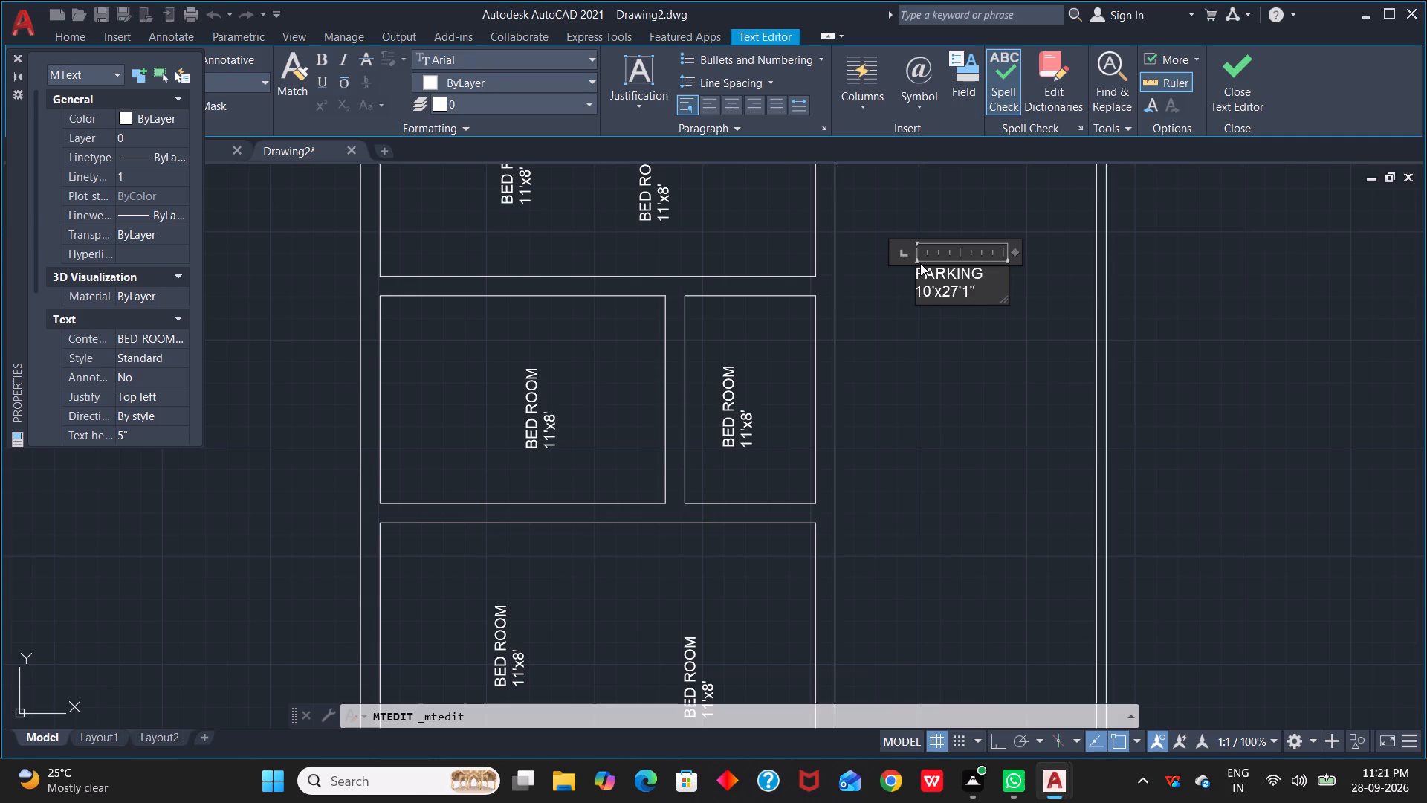
key("Return")
key("BackSpace")
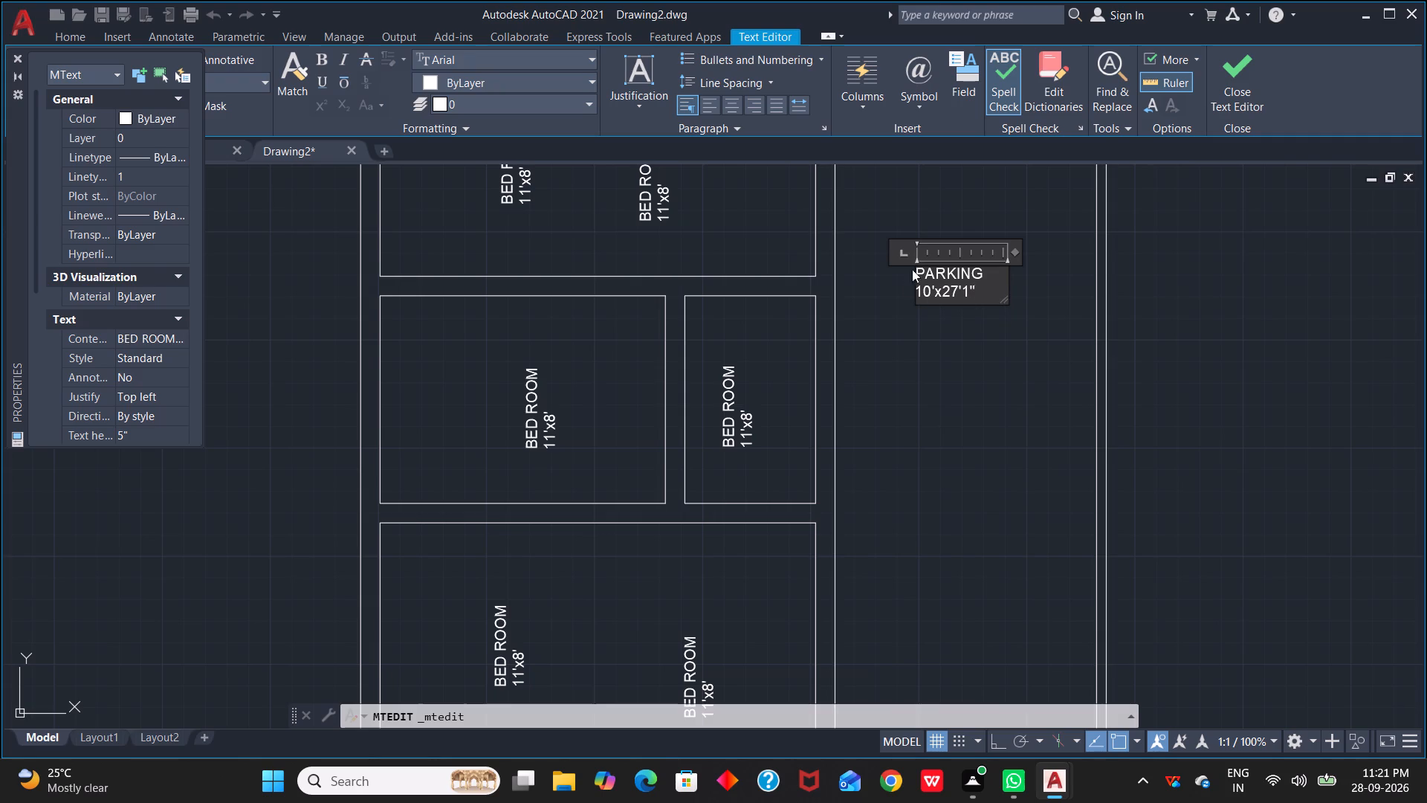
left_click(904, 288)
Set the PARKING label's text height to 7".
left_click(925, 274)
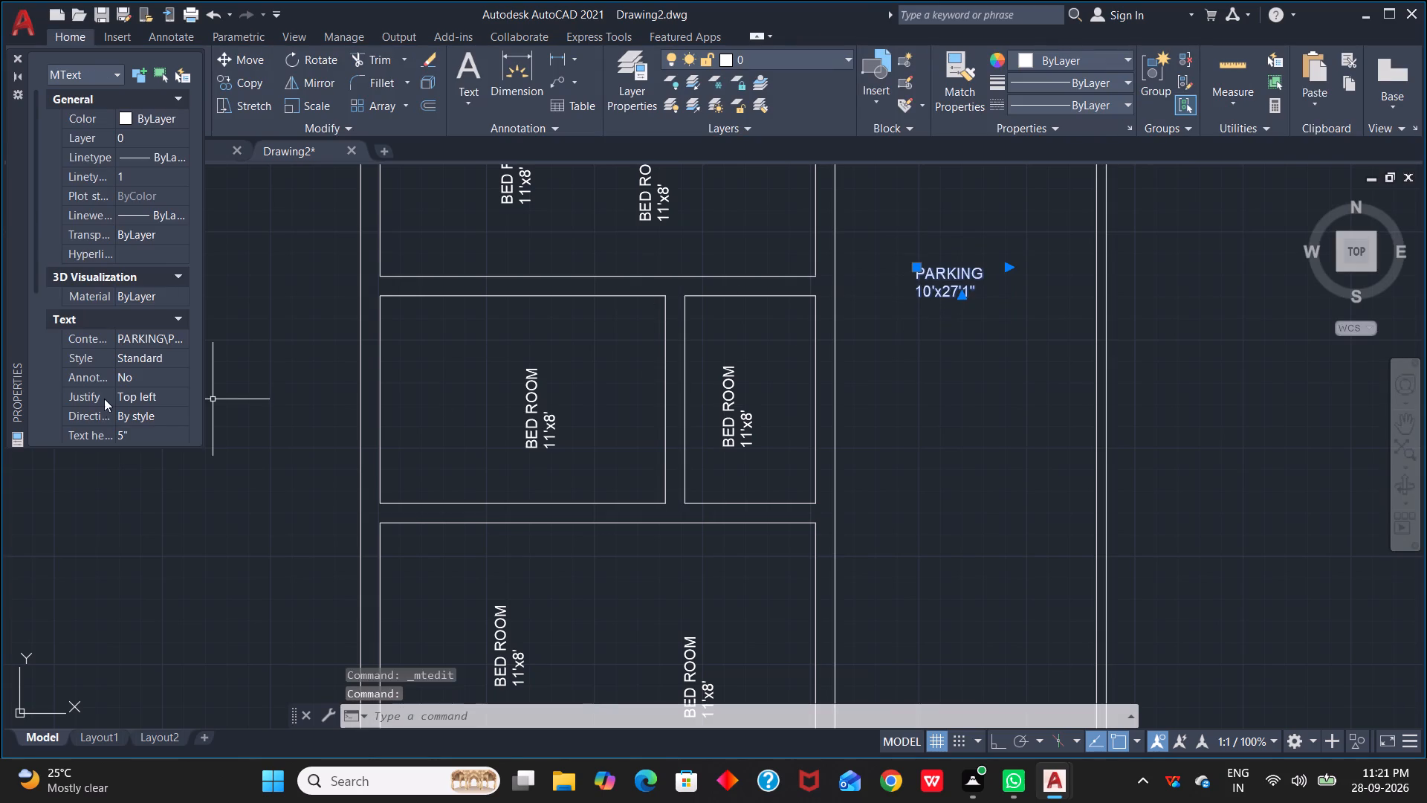
left_click(132, 438)
key("BackSpace")
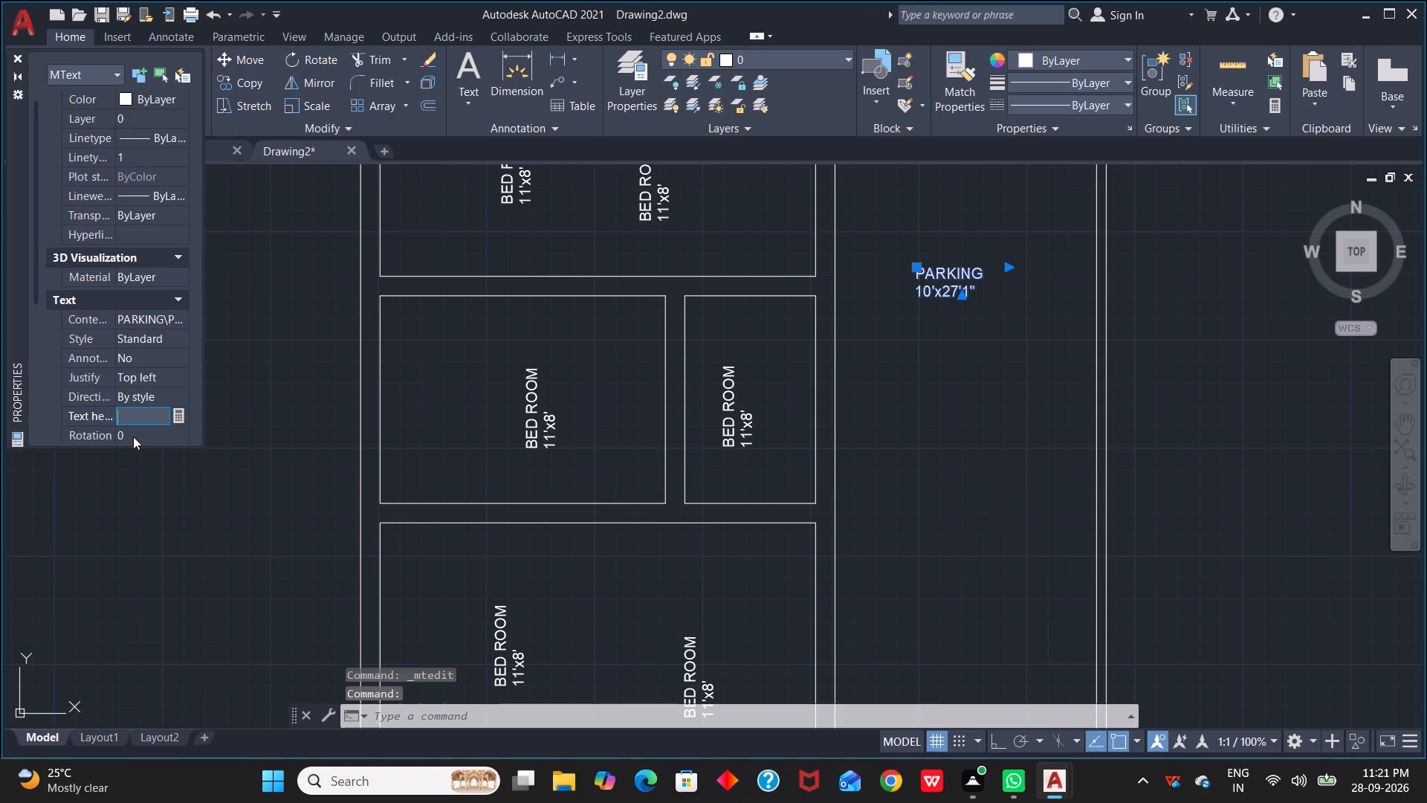
type("7\"")
key("Return")
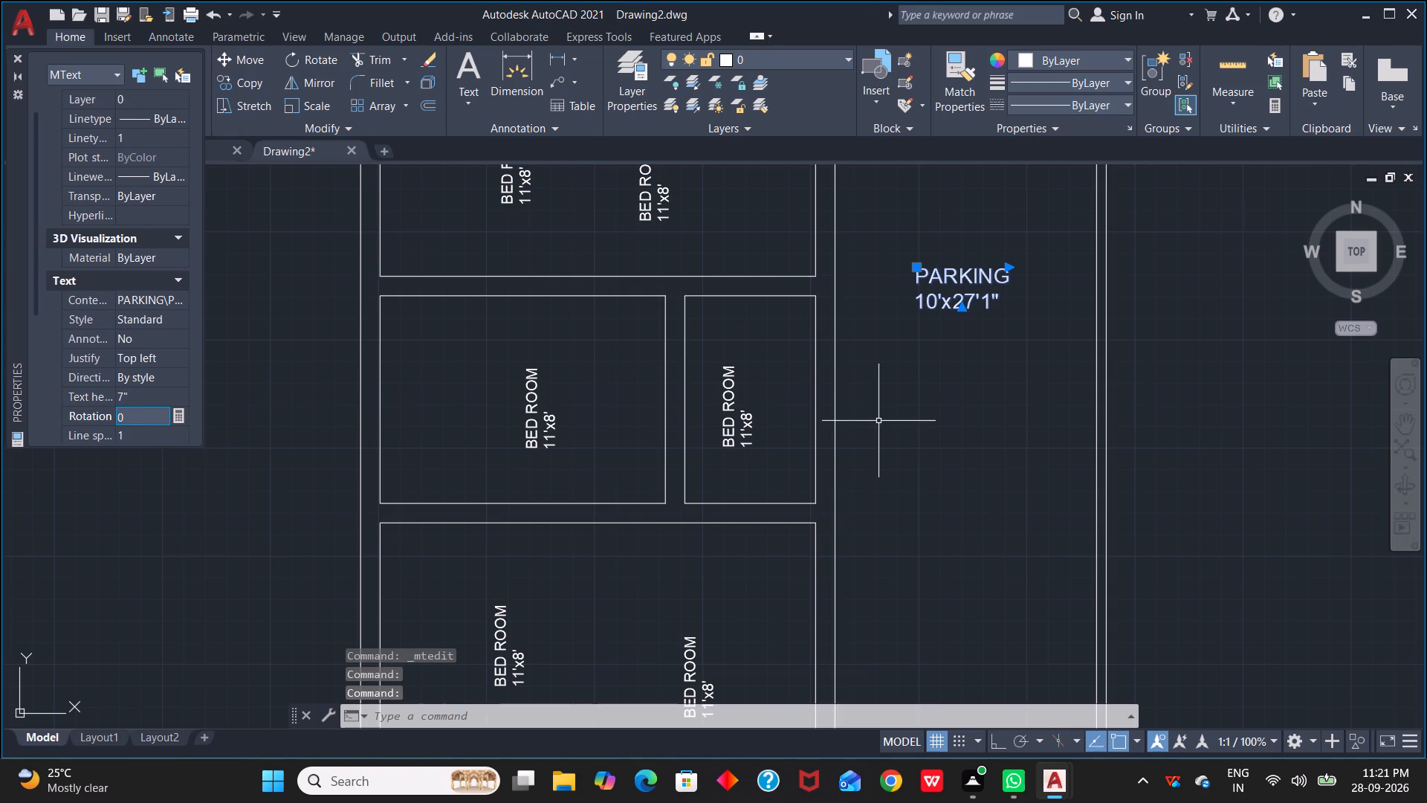
key("Escape")
Move the PARKING label about 4'-5" down, slightly toward the right outer wall, within the long room.
left_click(922, 271)
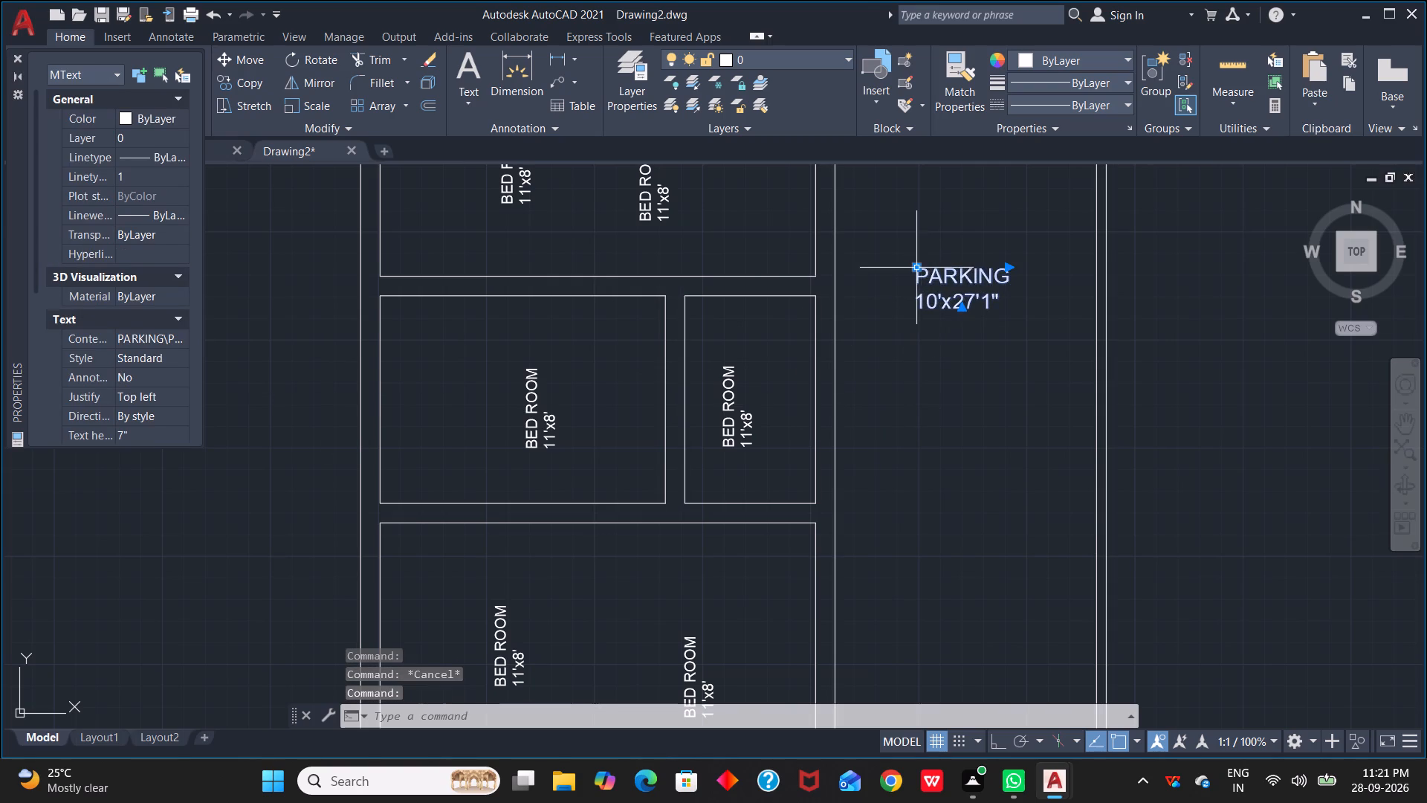
left_click_drag(917, 271, 932, 381)
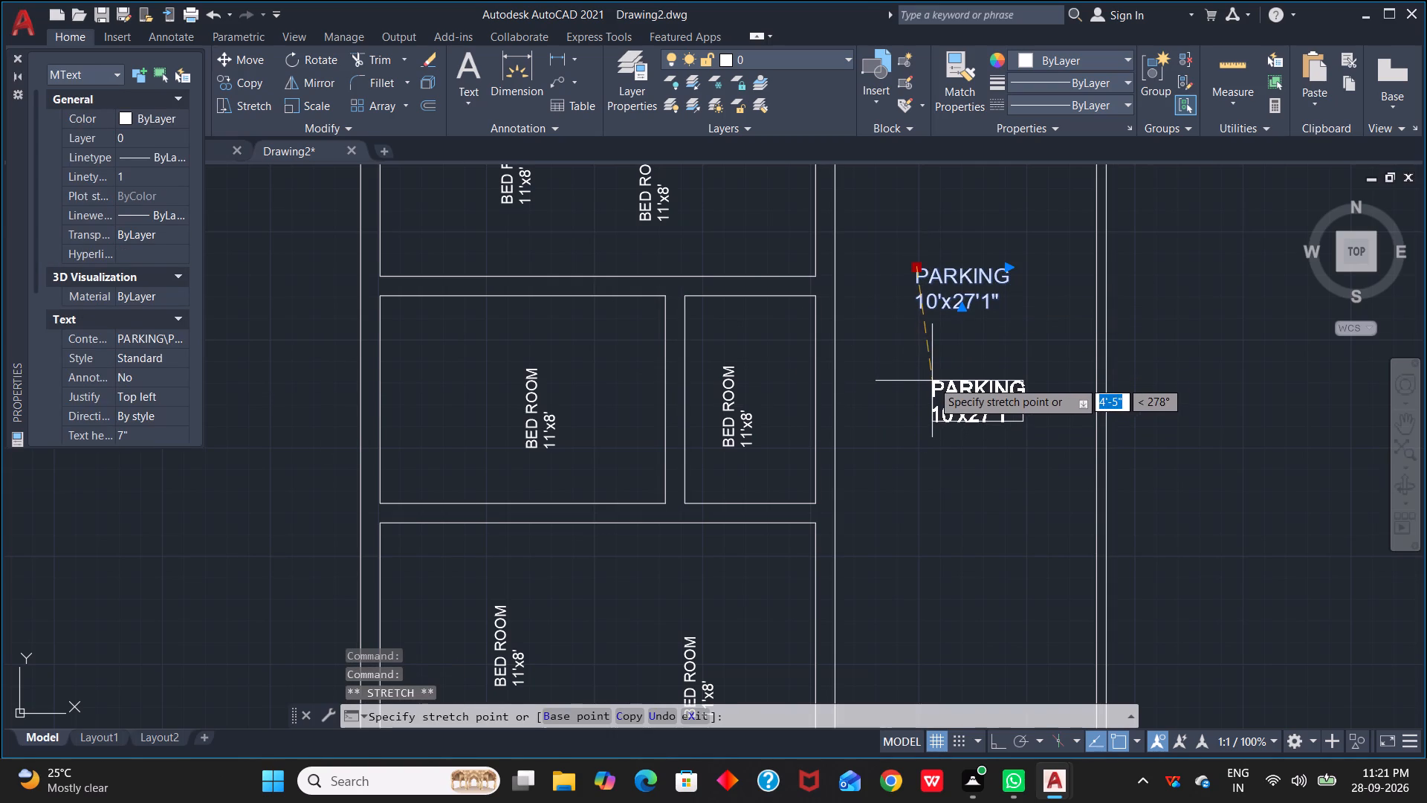
left_click(932, 381)
scroll(901, 269, "down", 3)
scroll(912, 265, "up", 1)
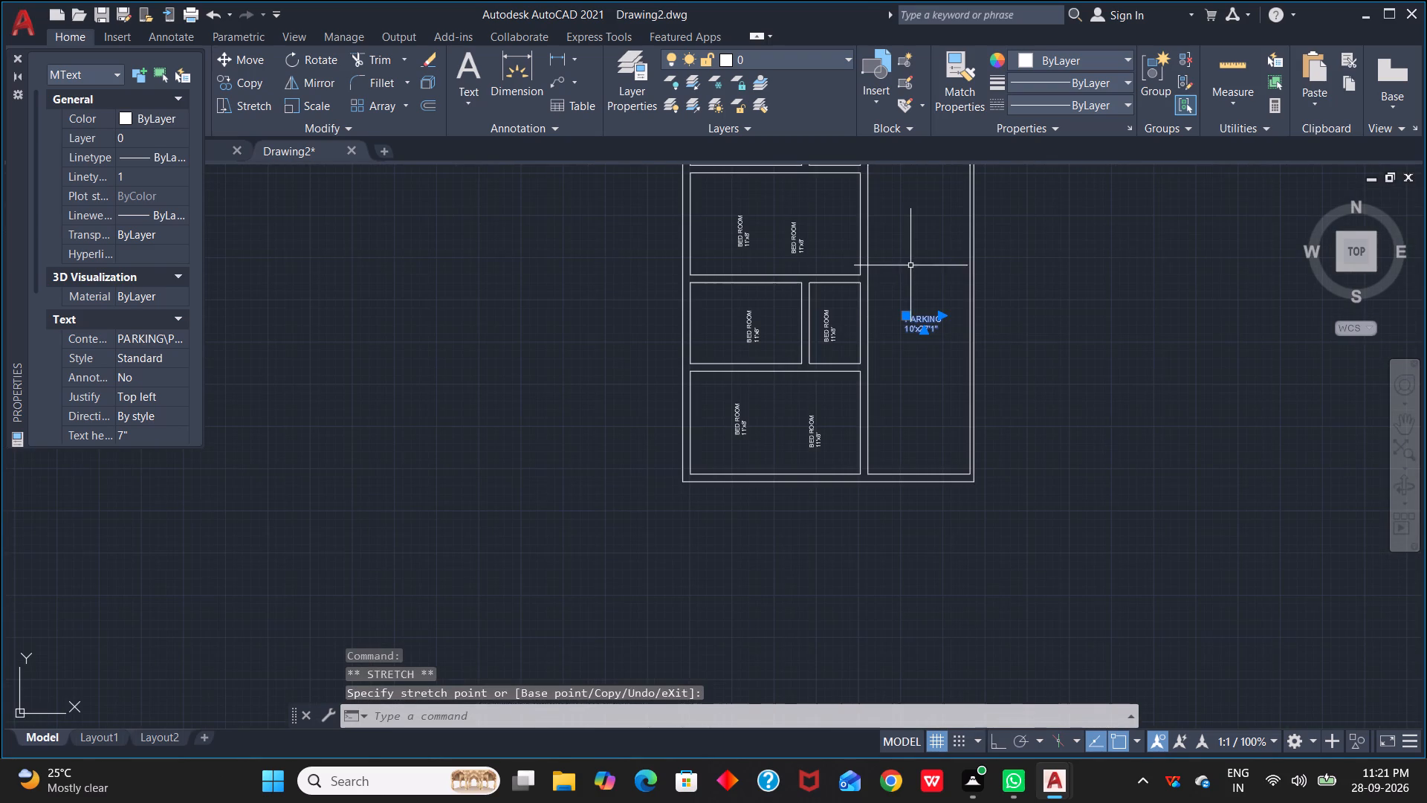
key("Escape")
Replace the text of the BED ROOM label in the small room beside PARKING with TOILET and 5'x8' on a second line.
scroll(783, 348, "up", 1)
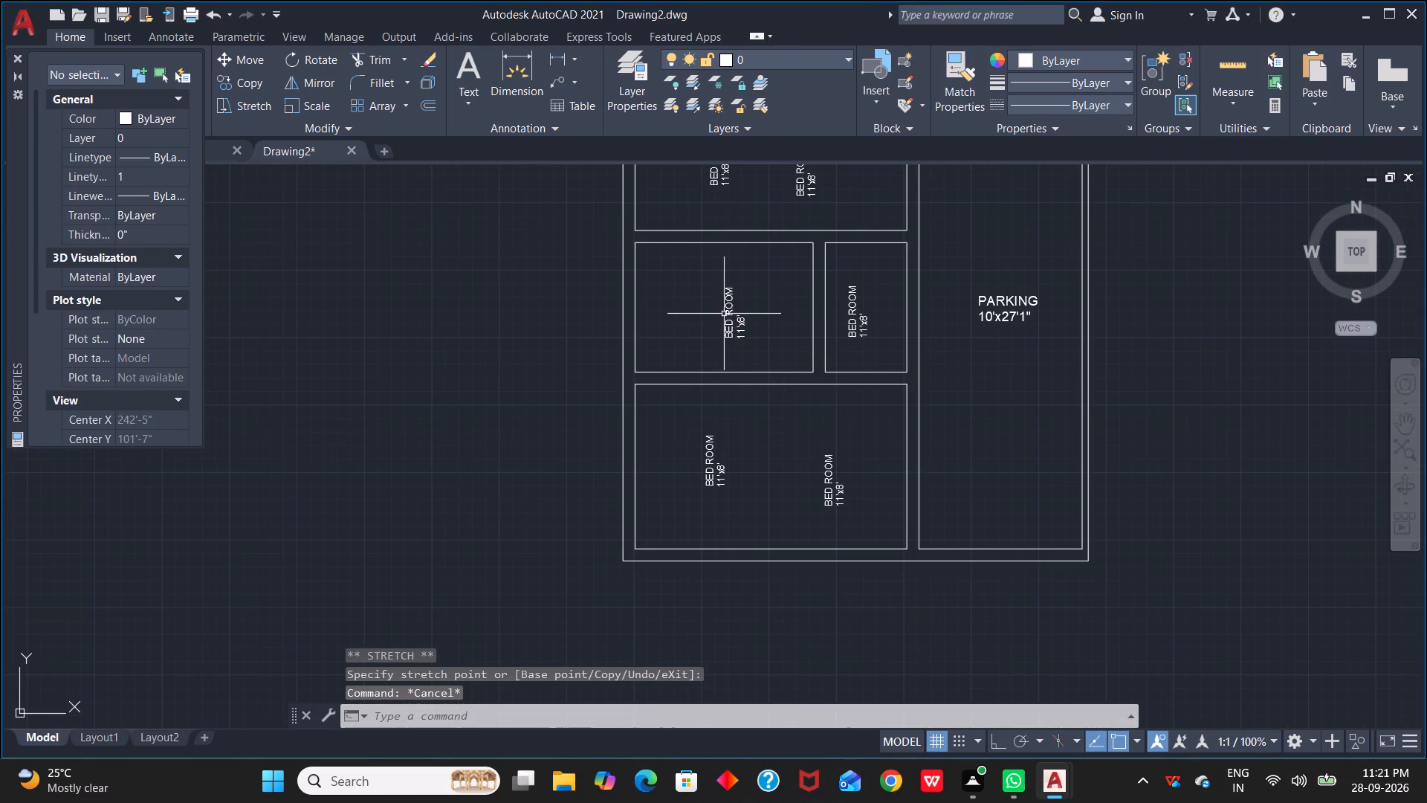
left_click(856, 310)
right_click(873, 328)
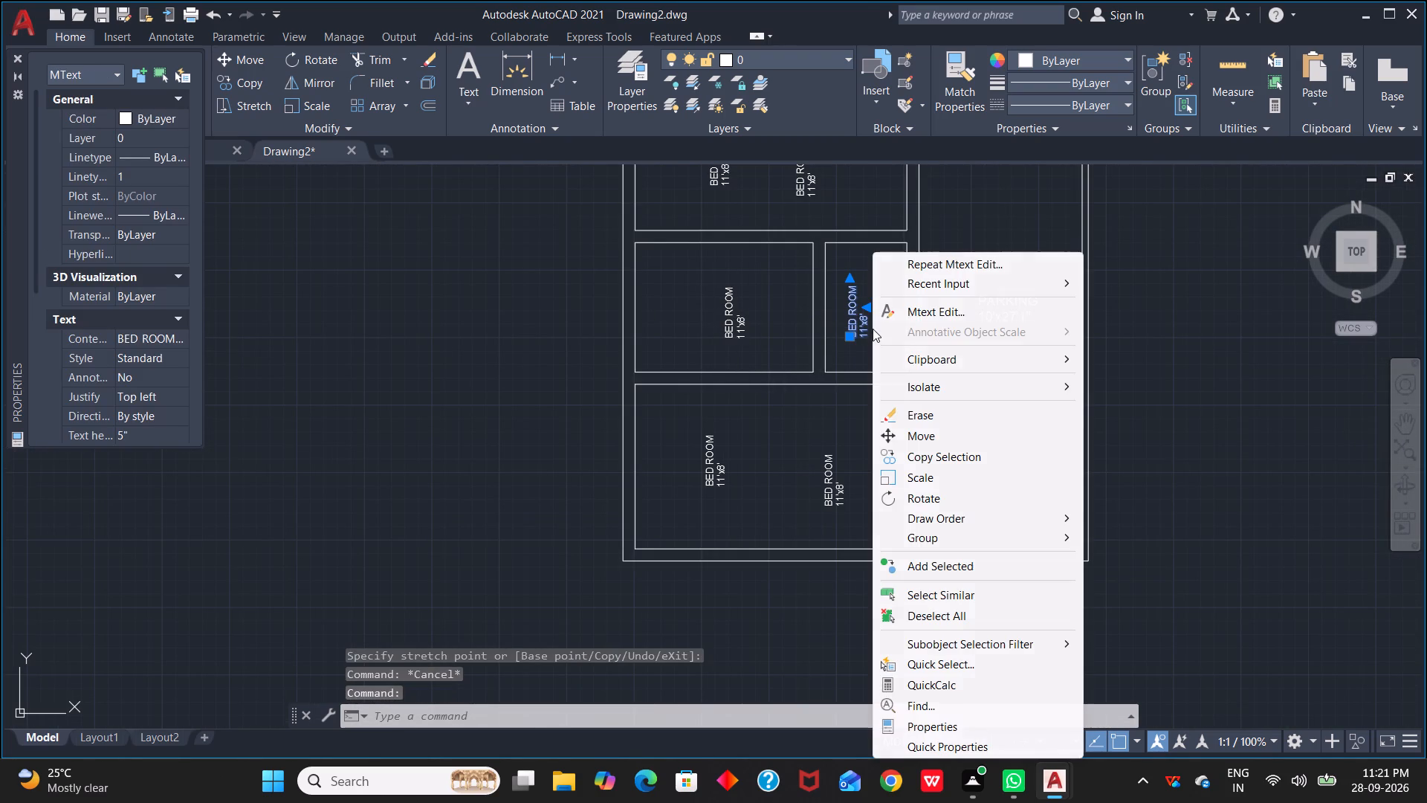
left_click(927, 315)
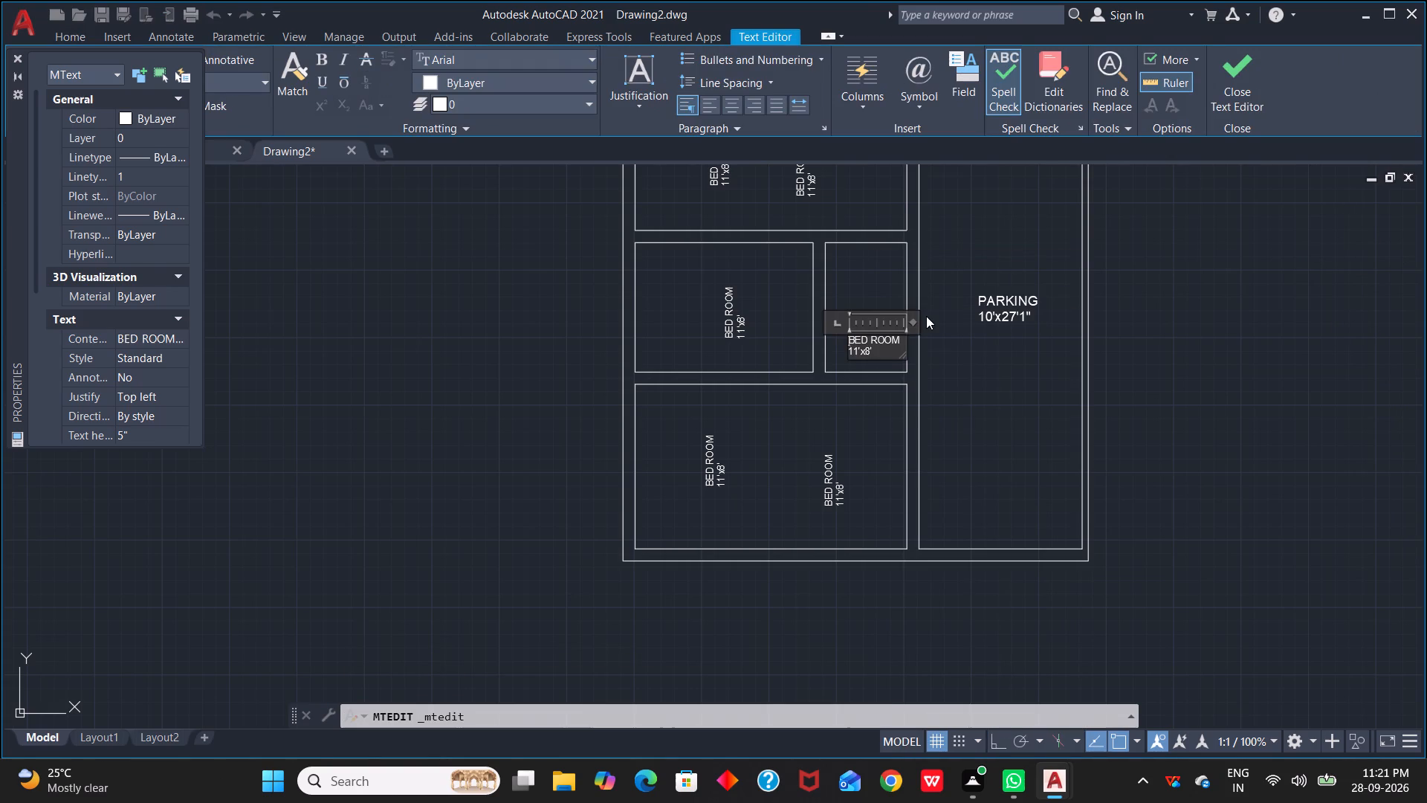
left_click_drag(875, 344, 838, 341)
left_click_drag(838, 341, 844, 335)
left_click_drag(876, 349, 847, 339)
left_click_drag(847, 339, 846, 337)
key("BackSpace")
type("TOILET")
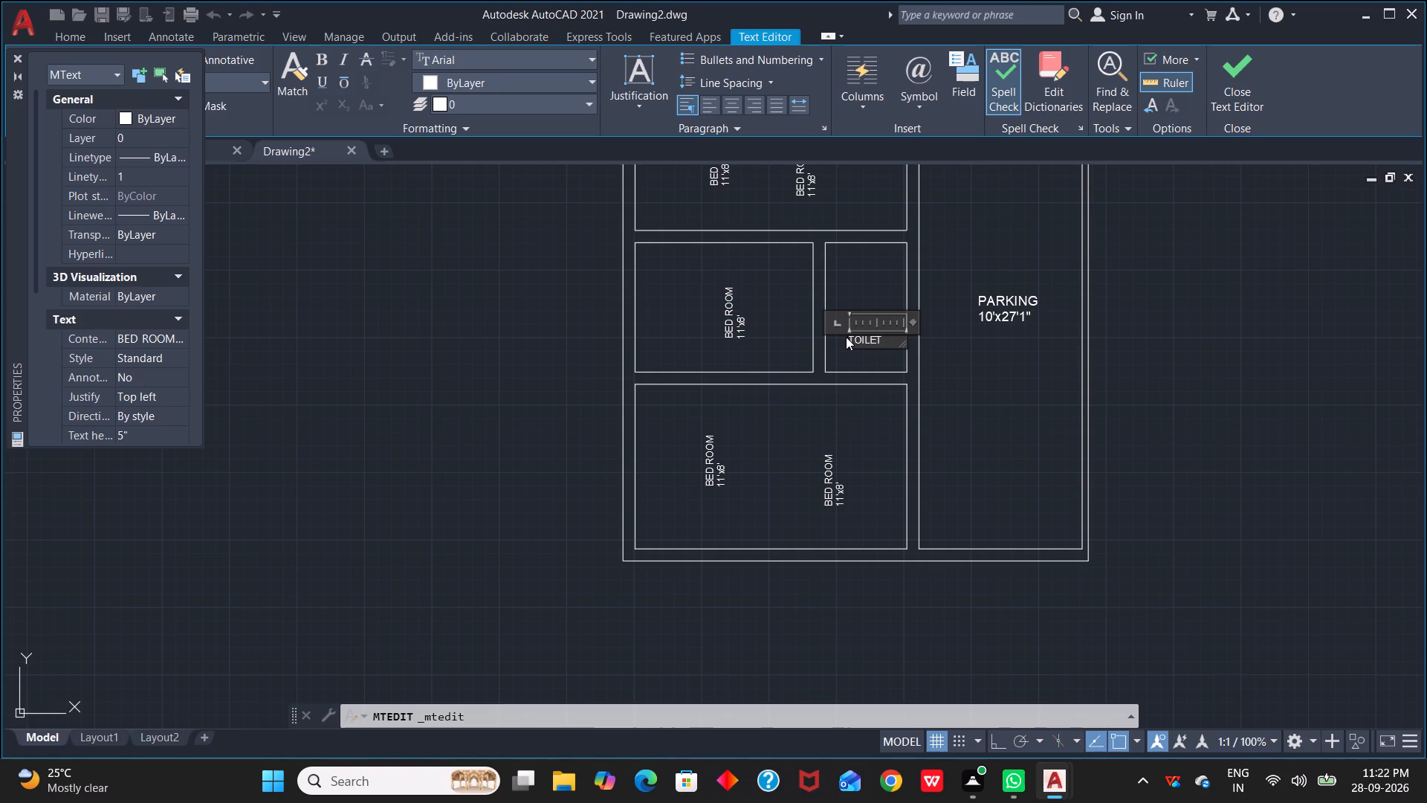
key("Return")
key("5")
key("apostrophe")
key("shift+x")
key("8")
key("apostrophe")
key("Return")
key("BackSpace")
left_click(864, 281)
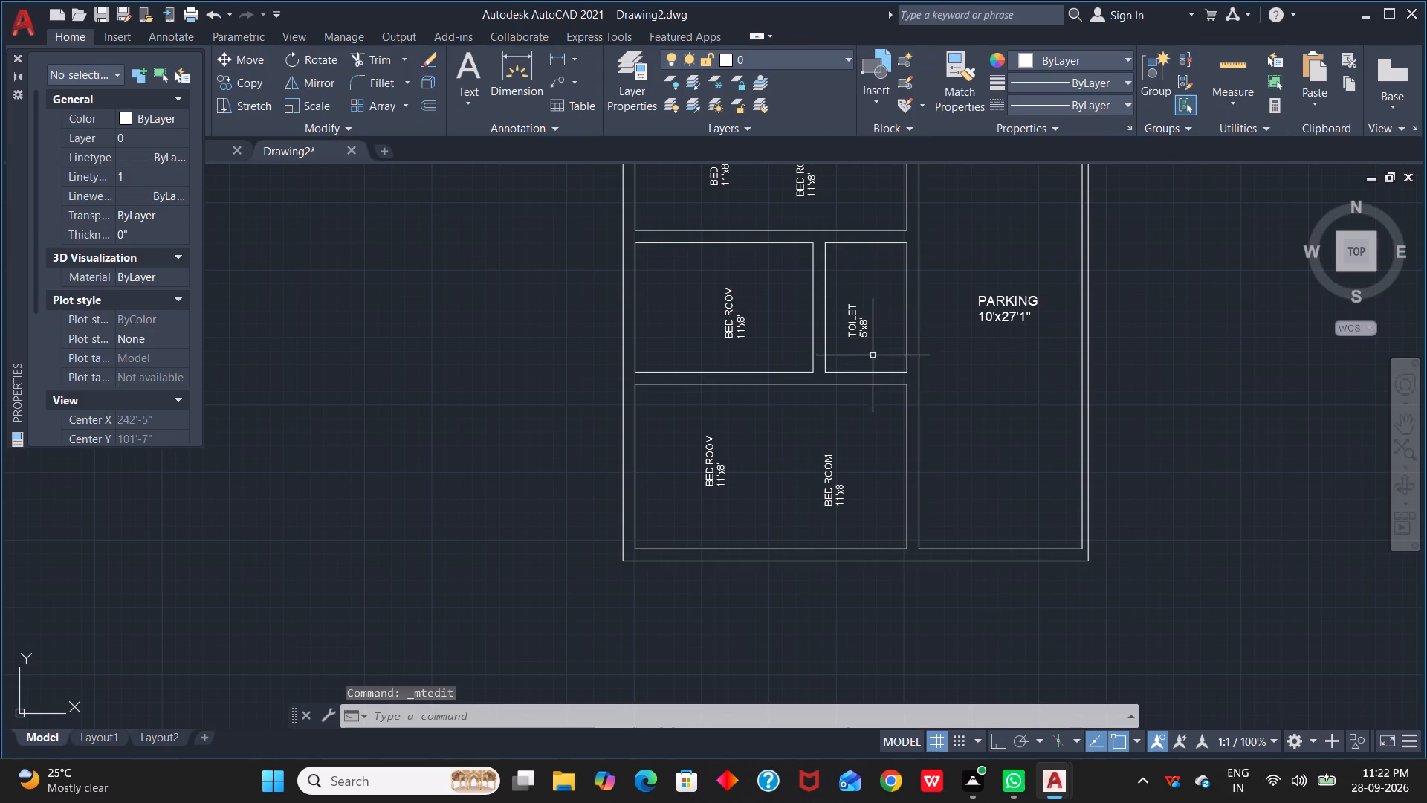
Rotate the TOILET label to horizontal and move it about 2' higher in its room, slightly toward the left wall.
left_click(860, 314)
left_click(855, 320)
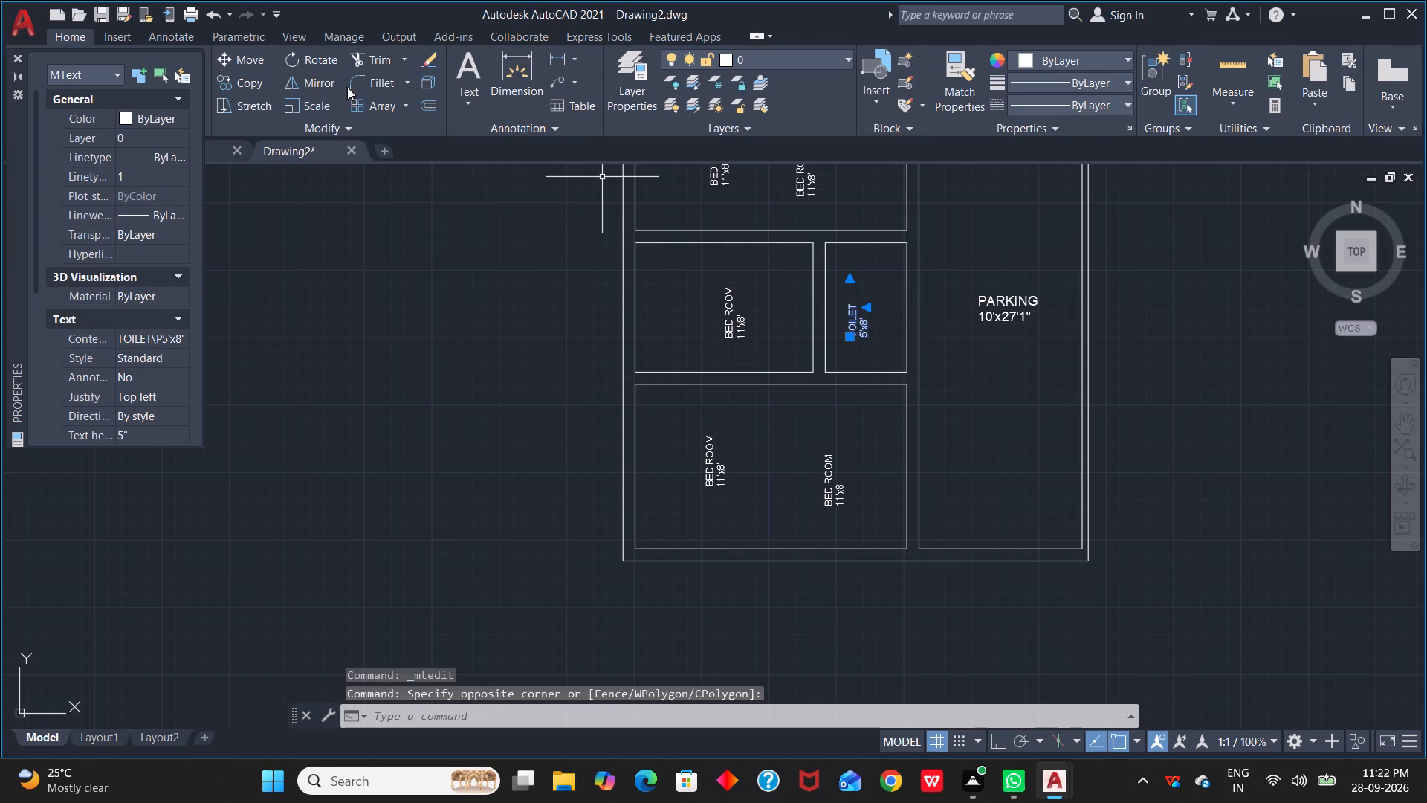
left_click(317, 63)
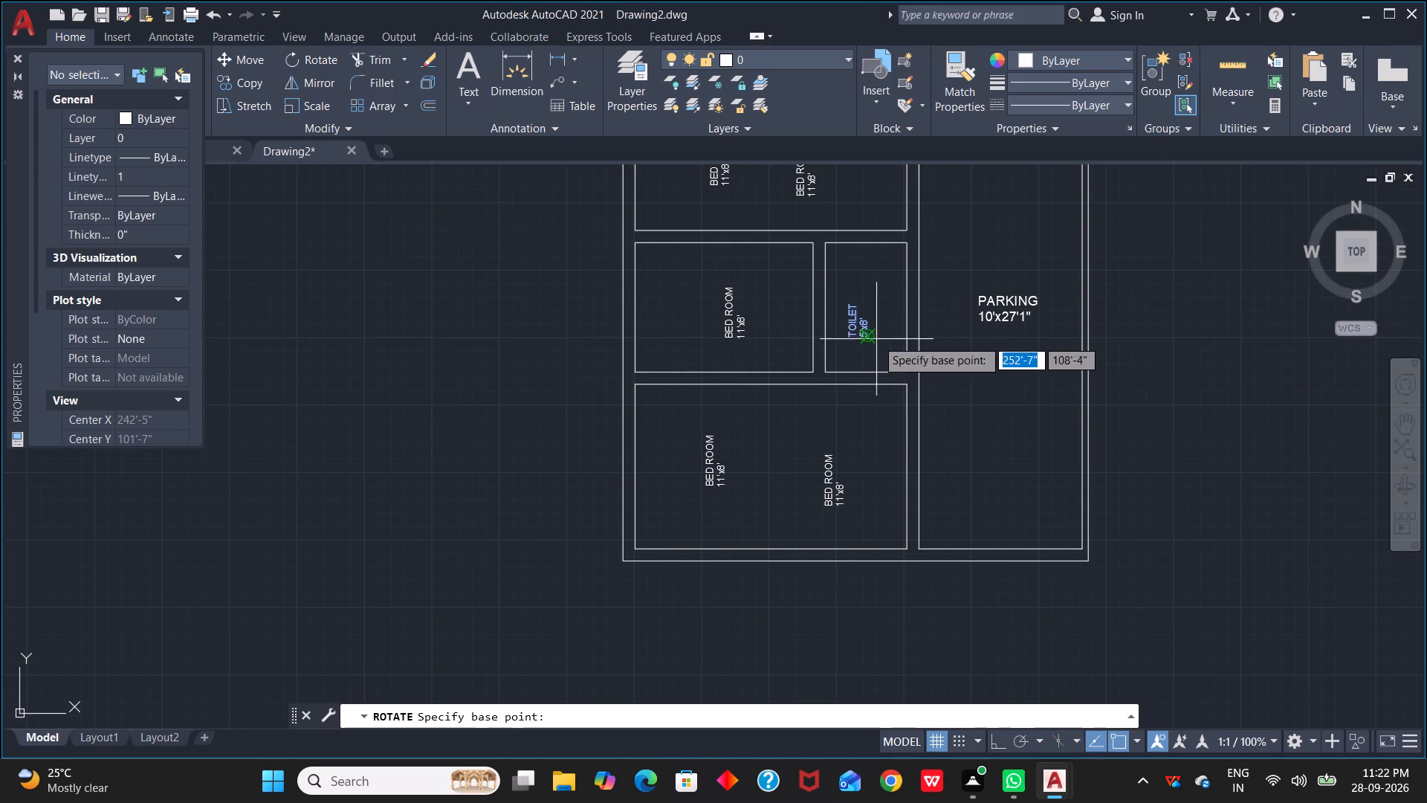
left_click(847, 335)
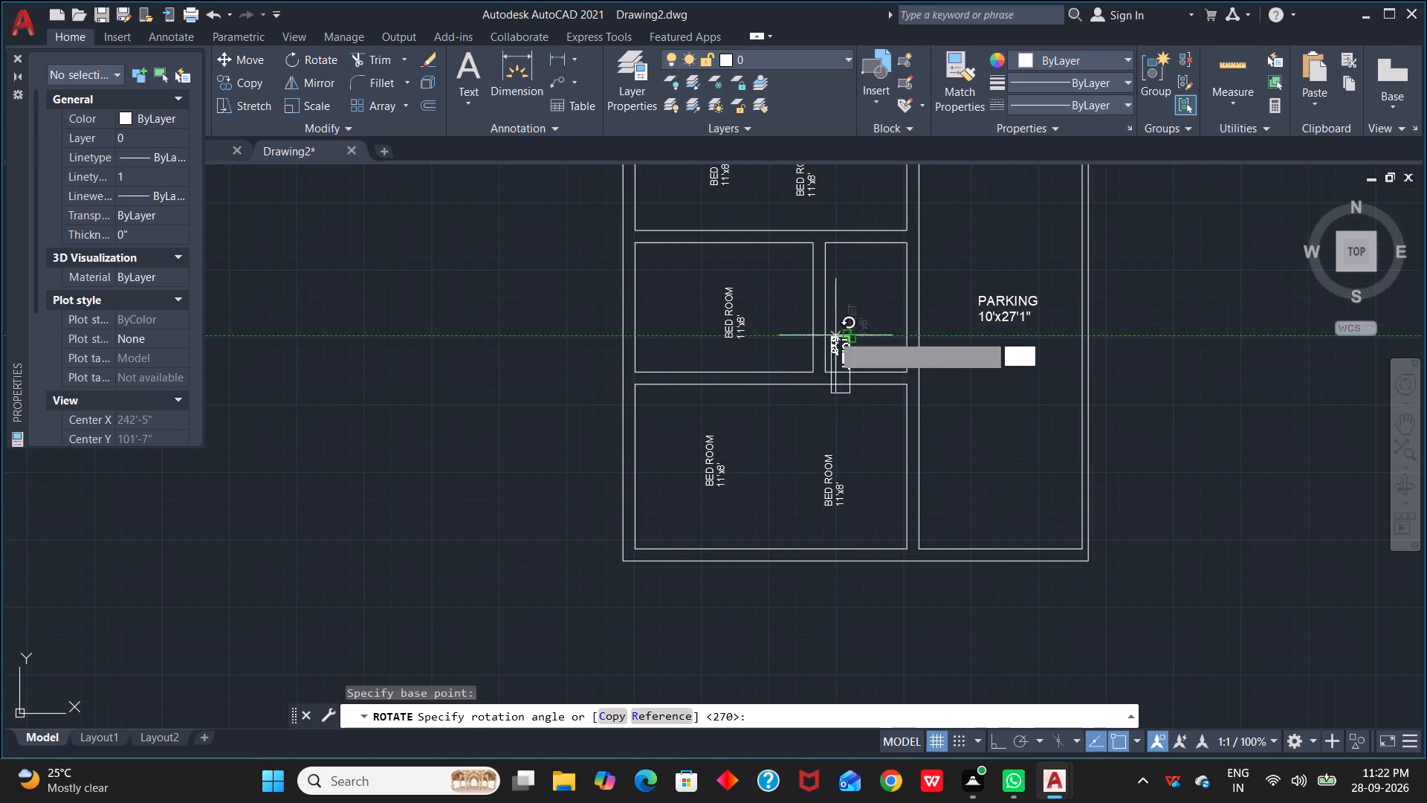
left_click(850, 370)
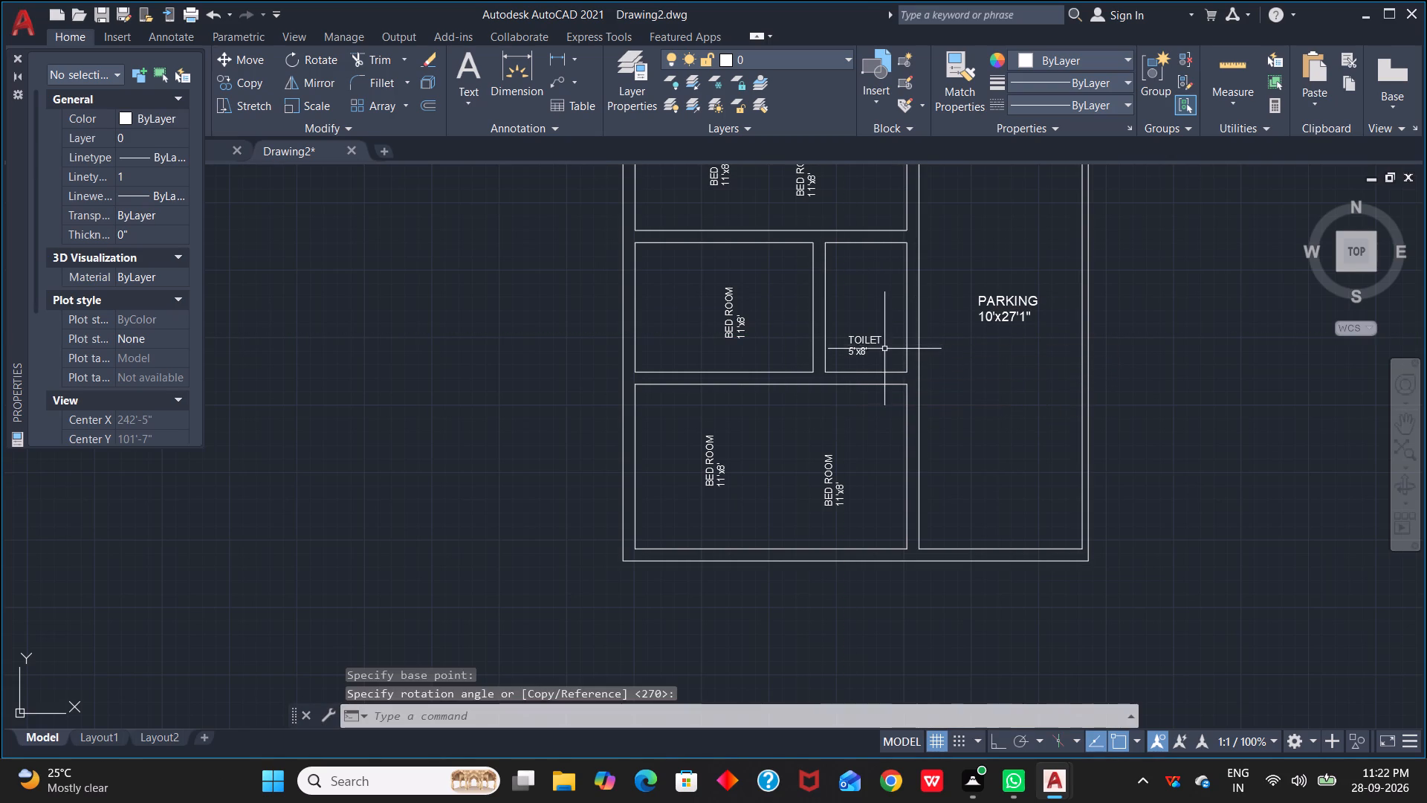
left_click(866, 341)
left_click_drag(850, 340, 838, 300)
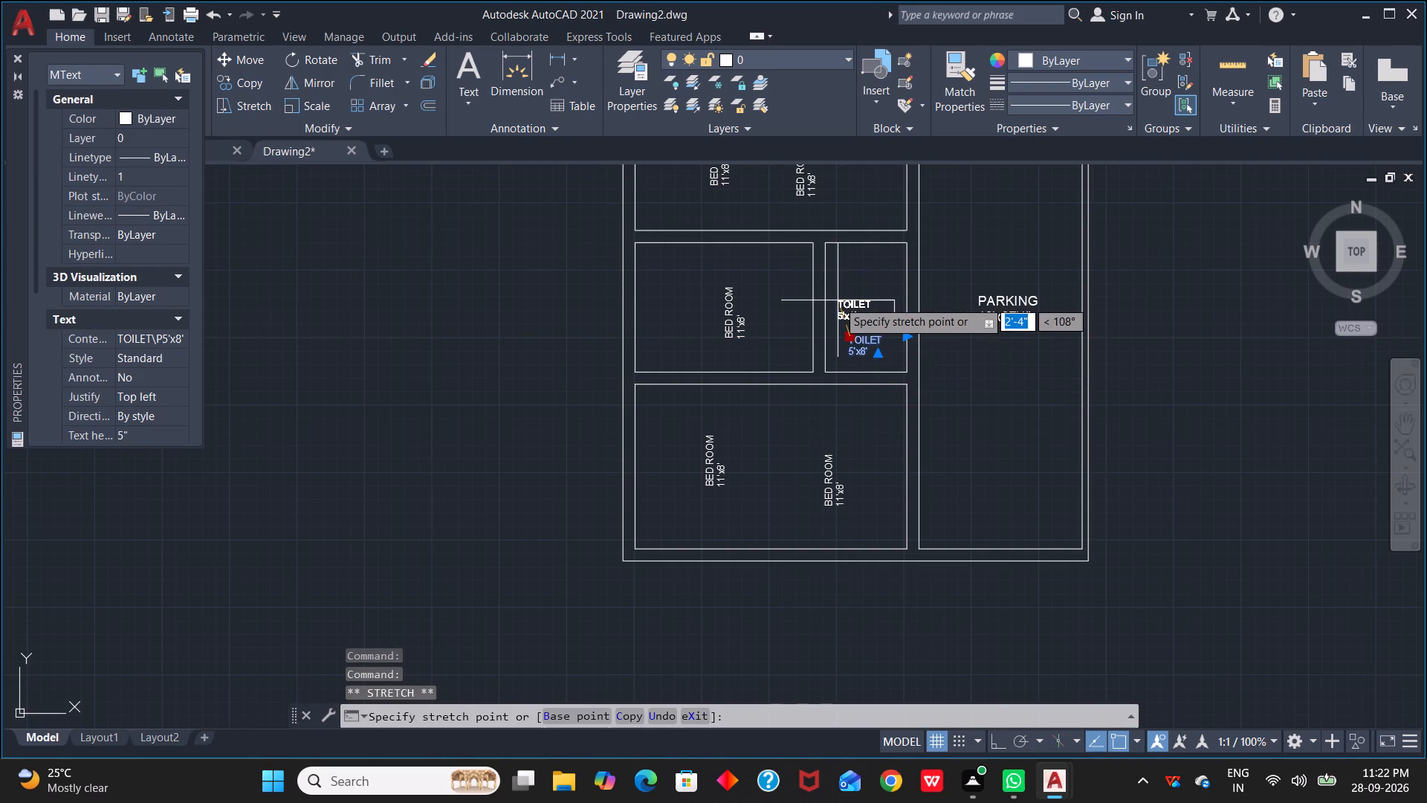
left_click_drag(838, 300, 840, 304)
left_click(840, 304)
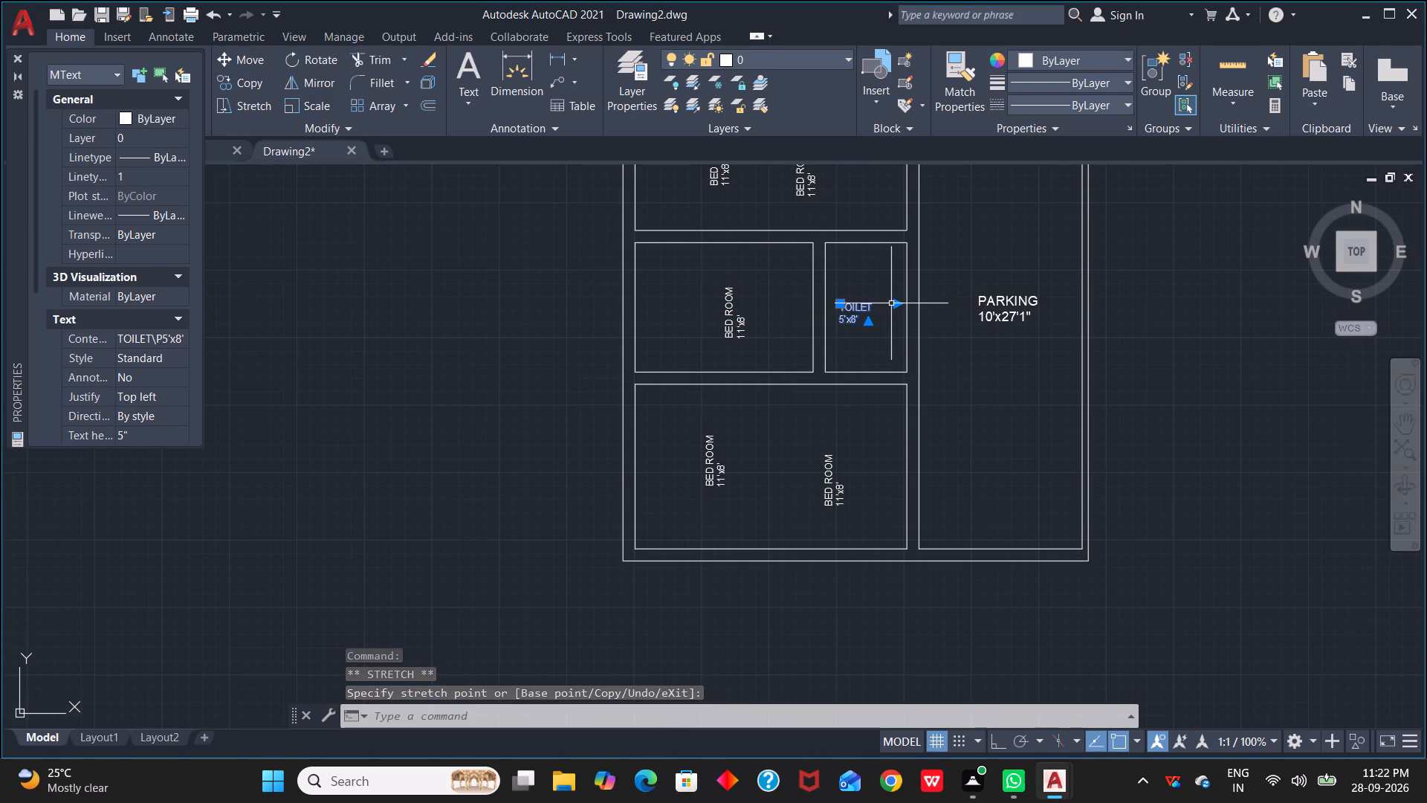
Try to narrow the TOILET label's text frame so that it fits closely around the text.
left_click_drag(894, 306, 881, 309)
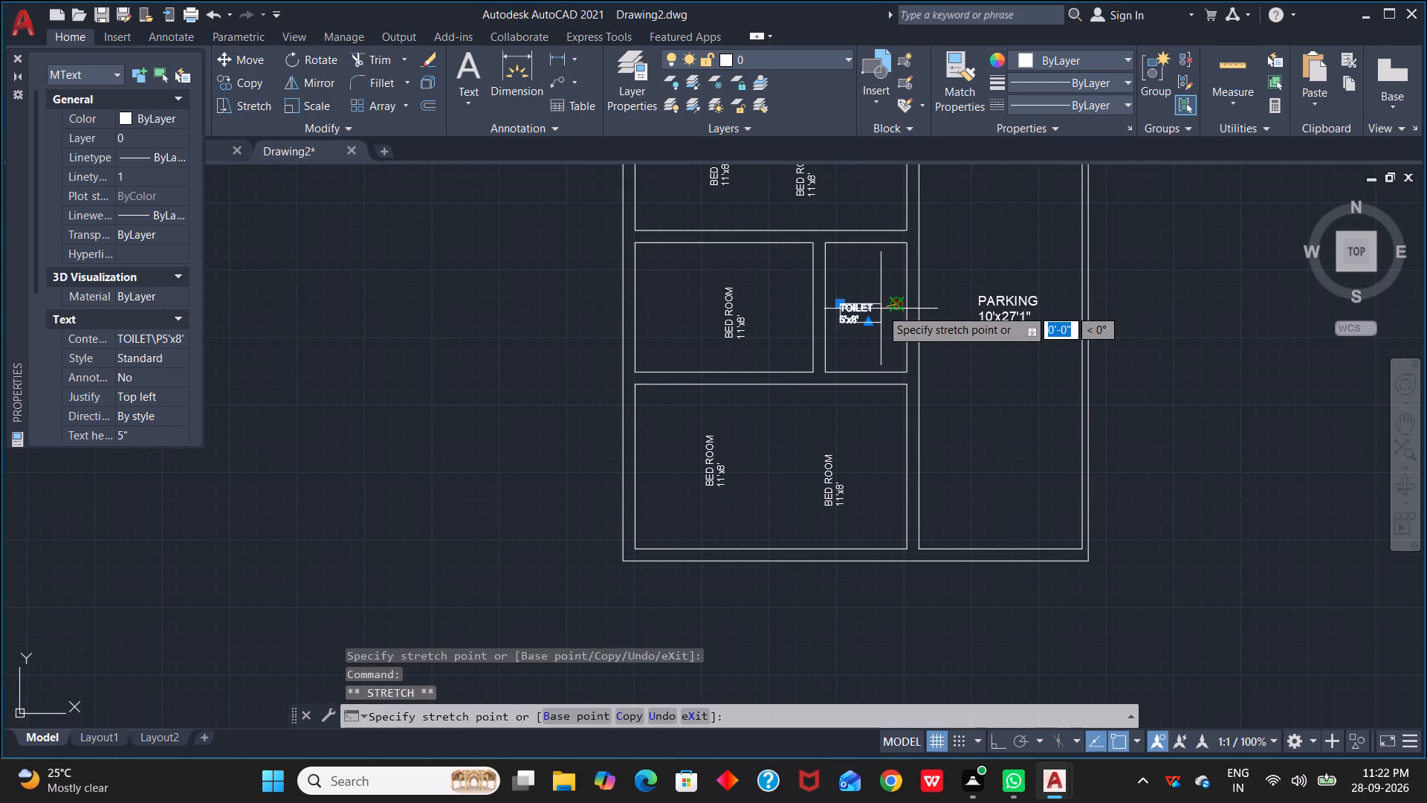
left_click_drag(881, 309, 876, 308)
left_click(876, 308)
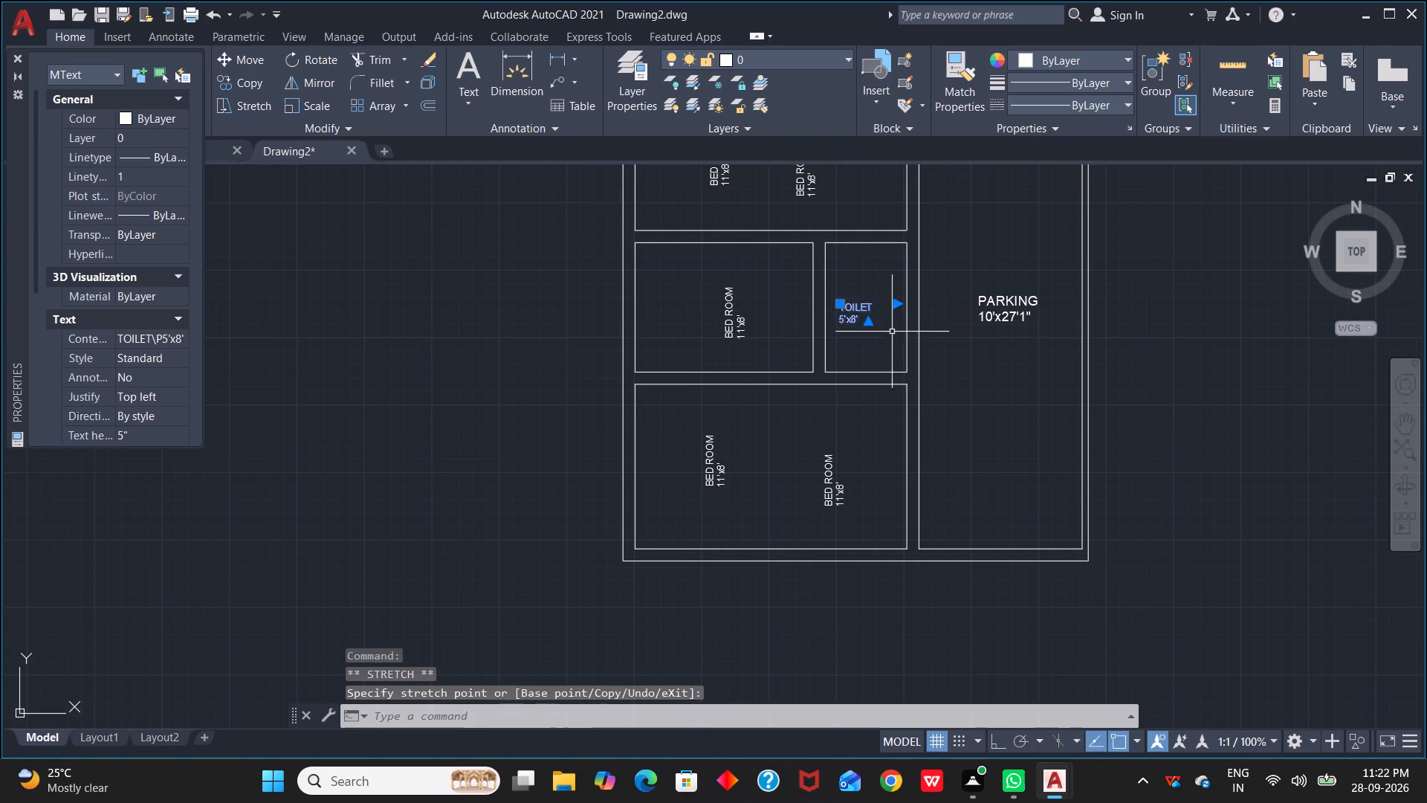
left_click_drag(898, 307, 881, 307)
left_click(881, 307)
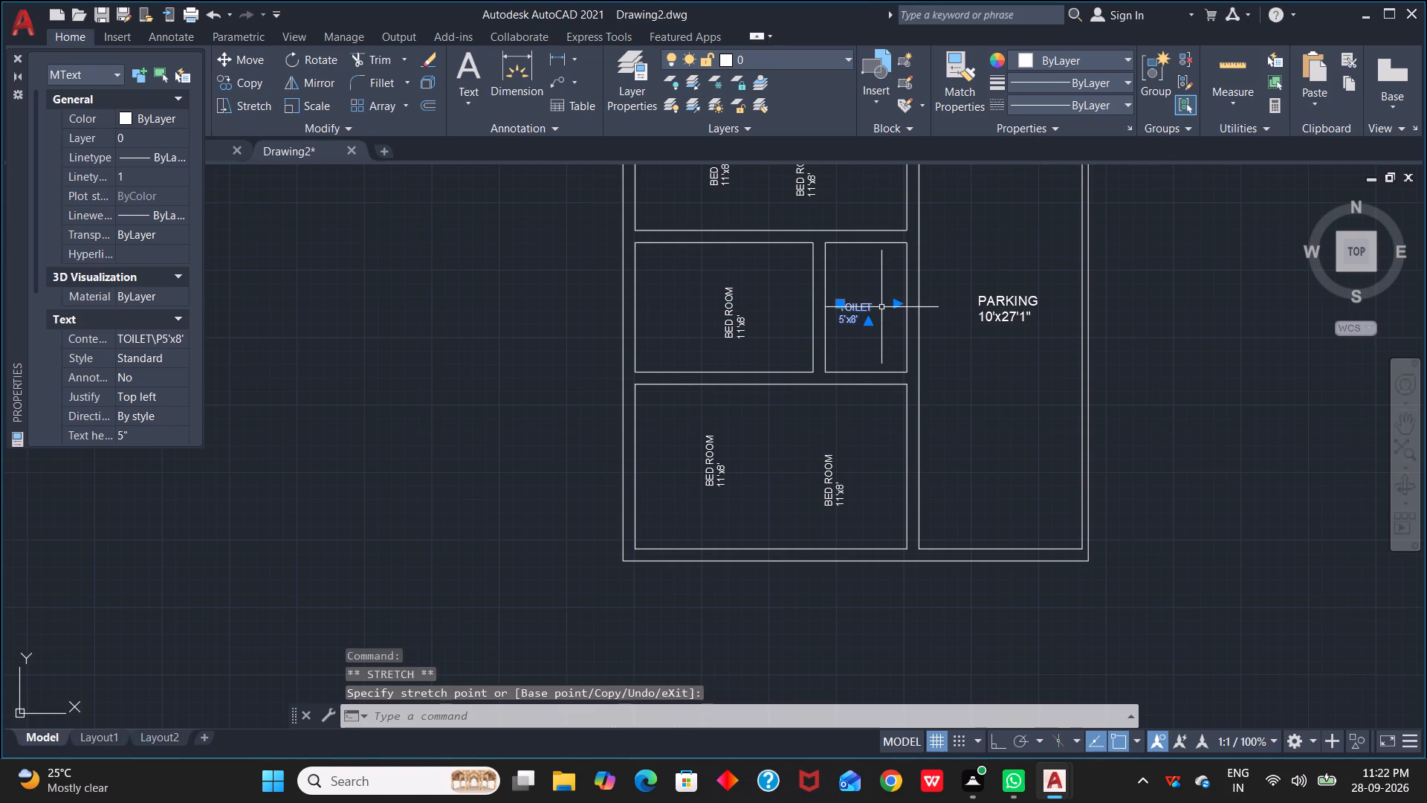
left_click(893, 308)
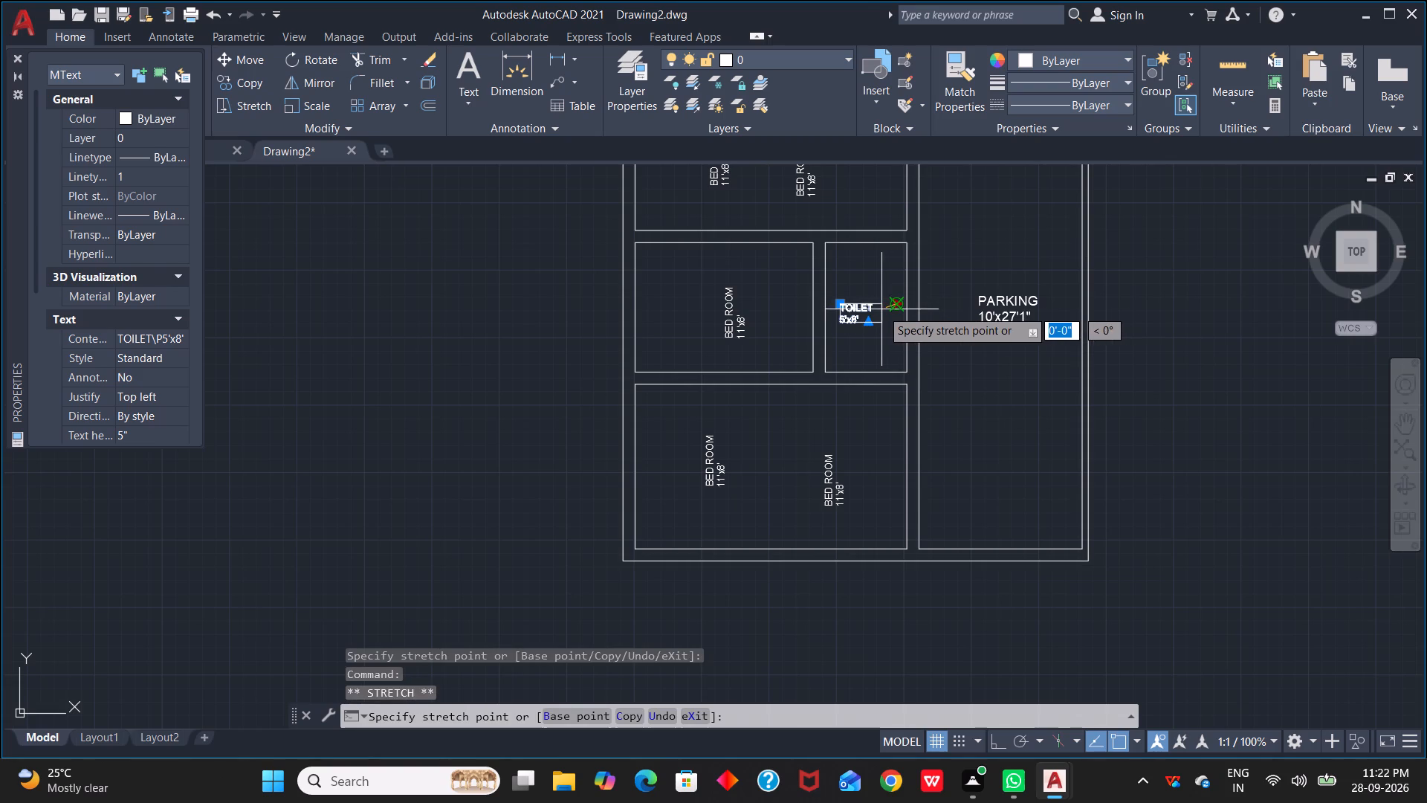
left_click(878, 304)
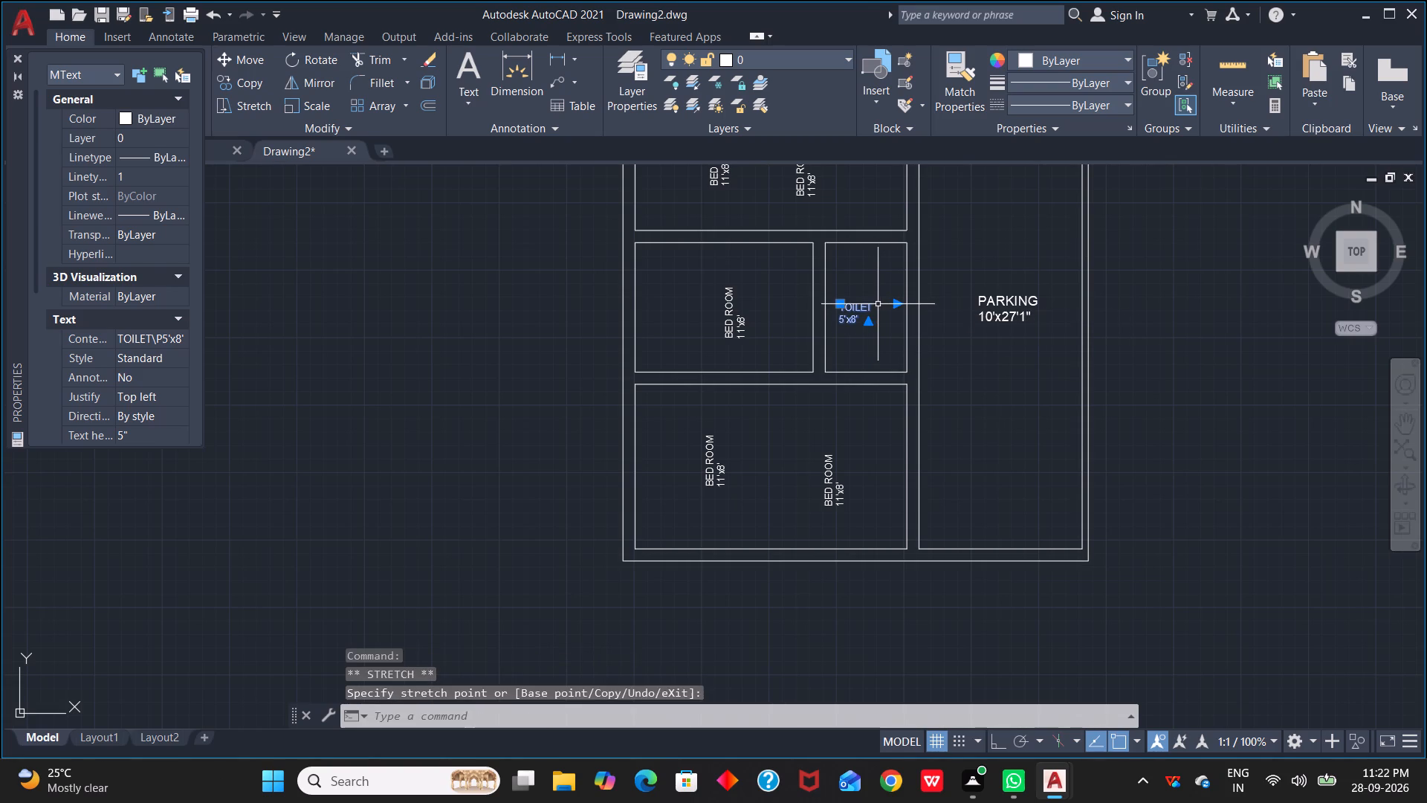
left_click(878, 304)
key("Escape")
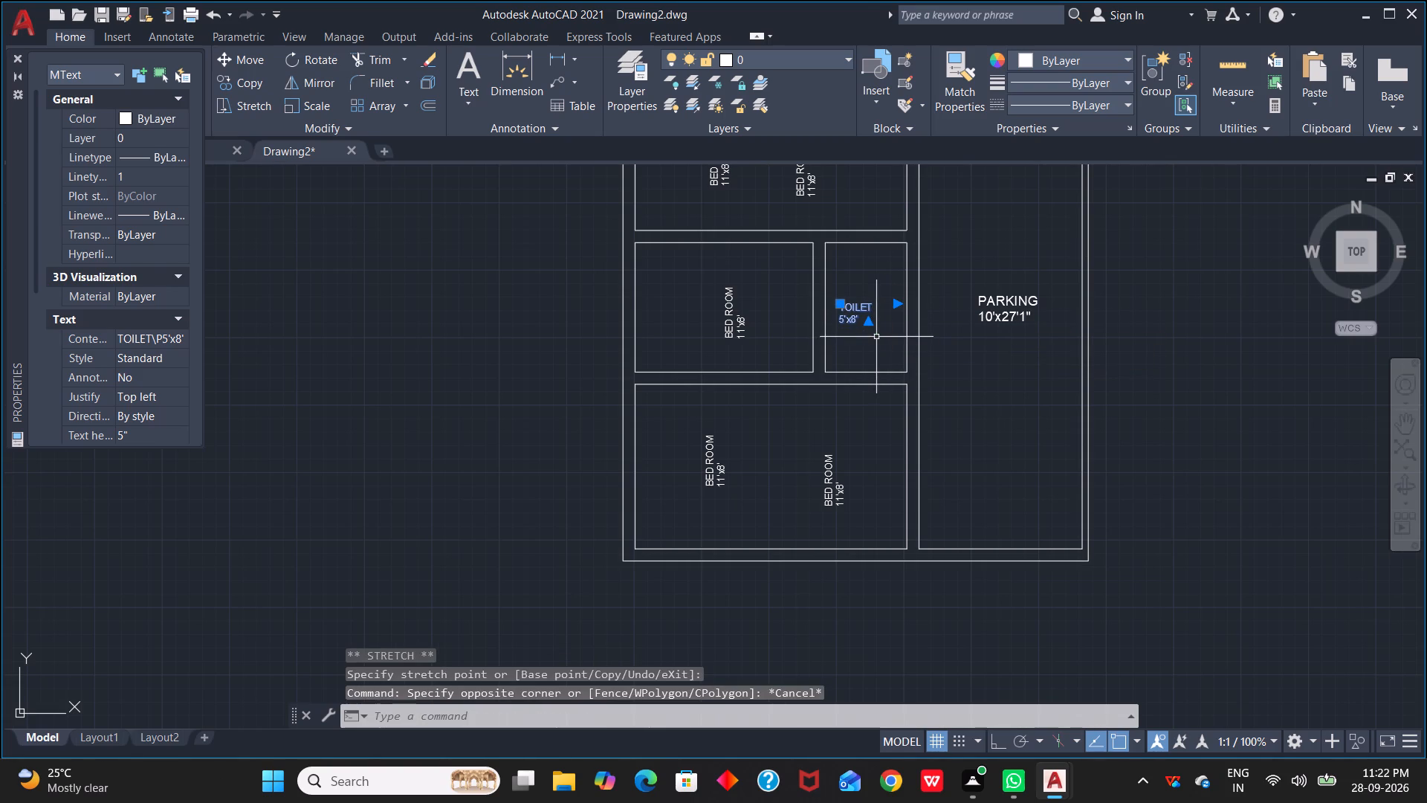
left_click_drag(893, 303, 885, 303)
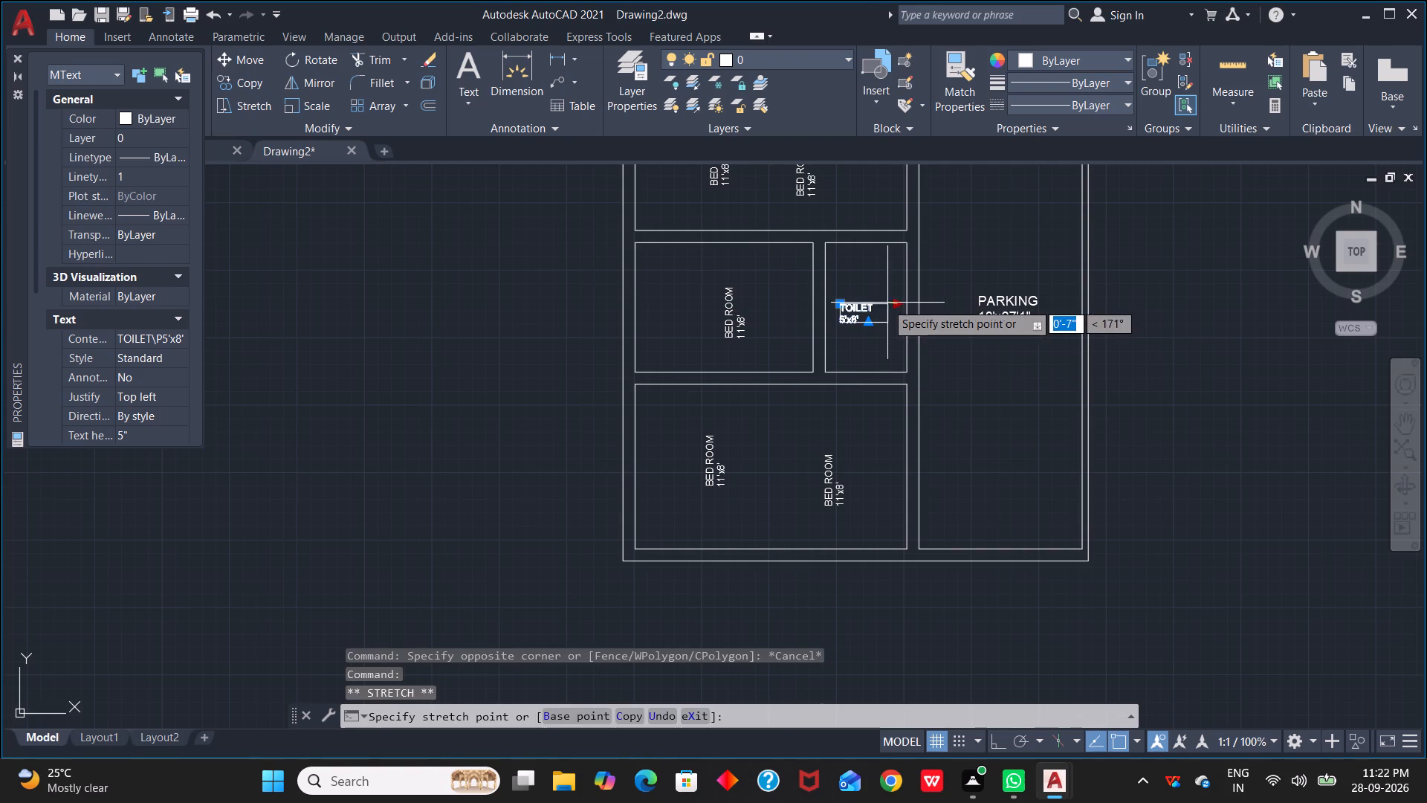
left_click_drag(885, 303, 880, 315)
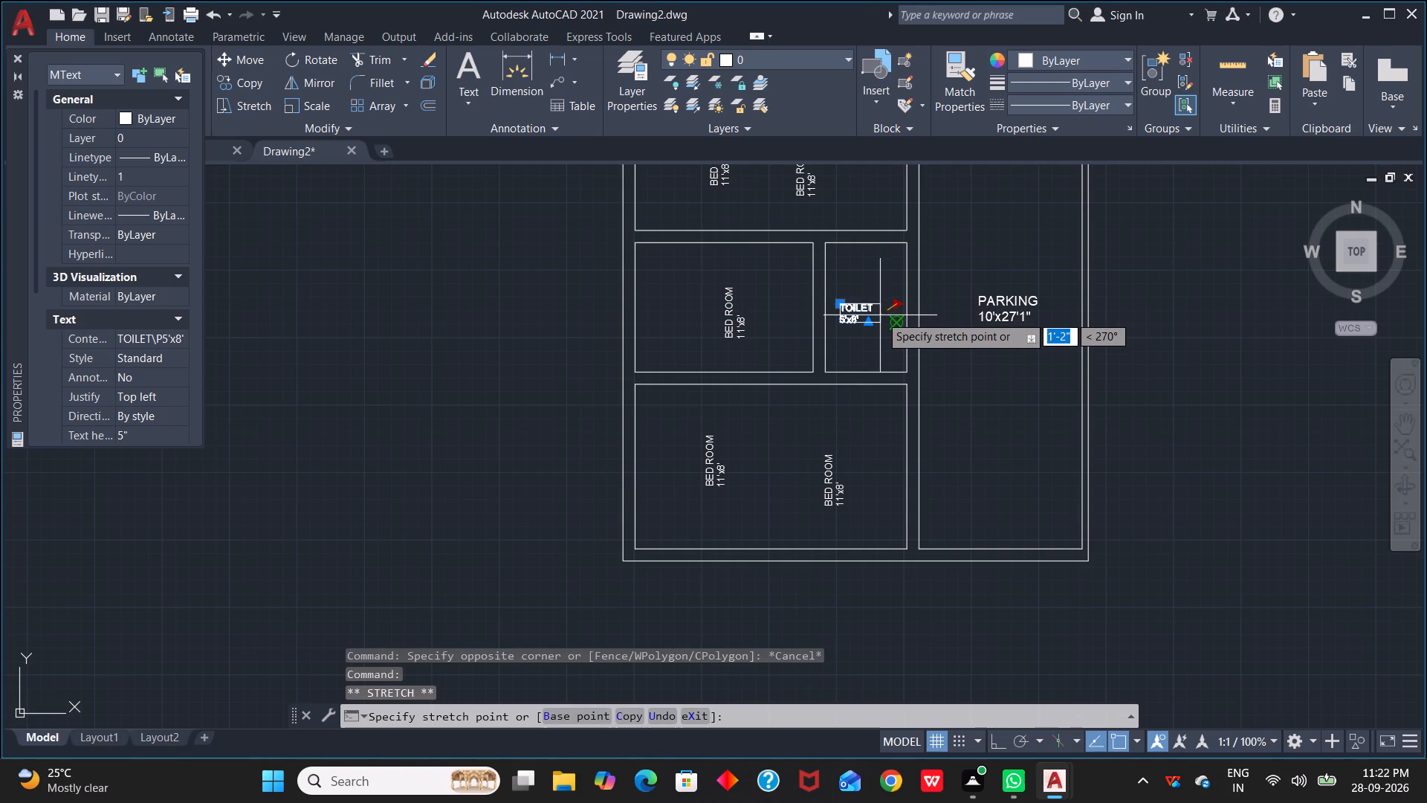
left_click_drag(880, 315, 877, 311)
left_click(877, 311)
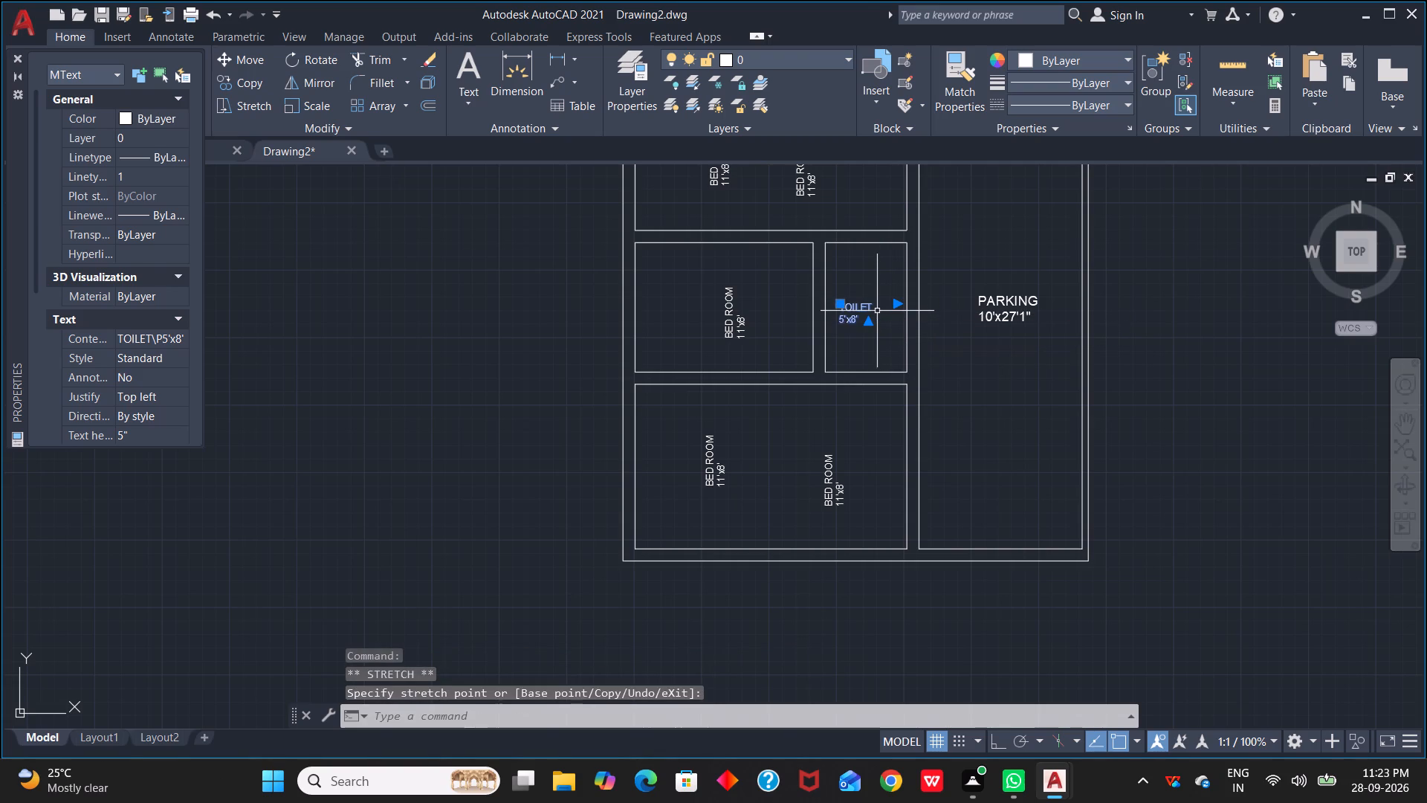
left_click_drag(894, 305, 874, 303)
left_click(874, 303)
Copy the TOILET label into the small room at the top of the plan, above its BED ROOM label.
scroll(864, 302, "down", 1)
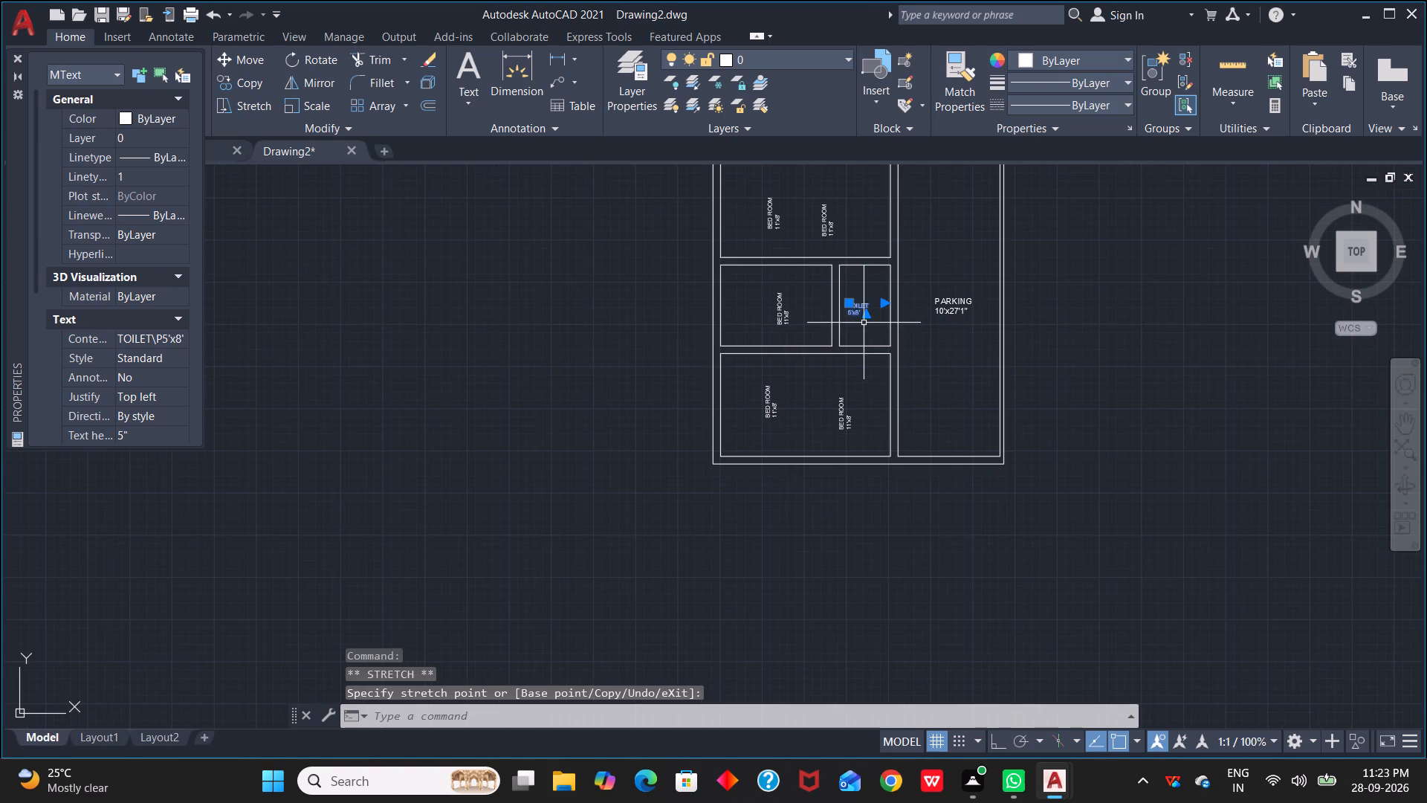
scroll(860, 304, "down", 1)
scroll(860, 304, "up", 2)
middle_click_drag(861, 291, 878, 332)
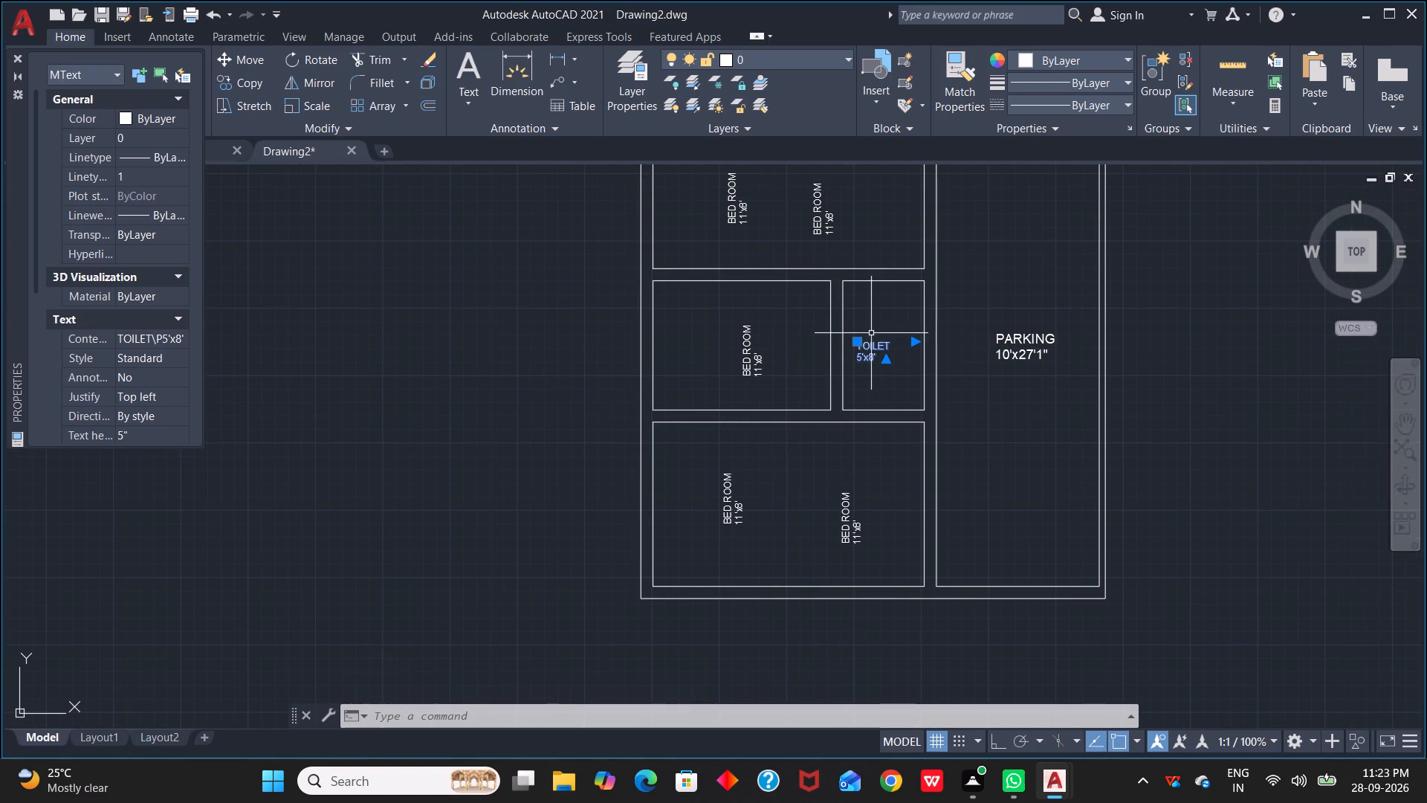
type("CO")
key("space")
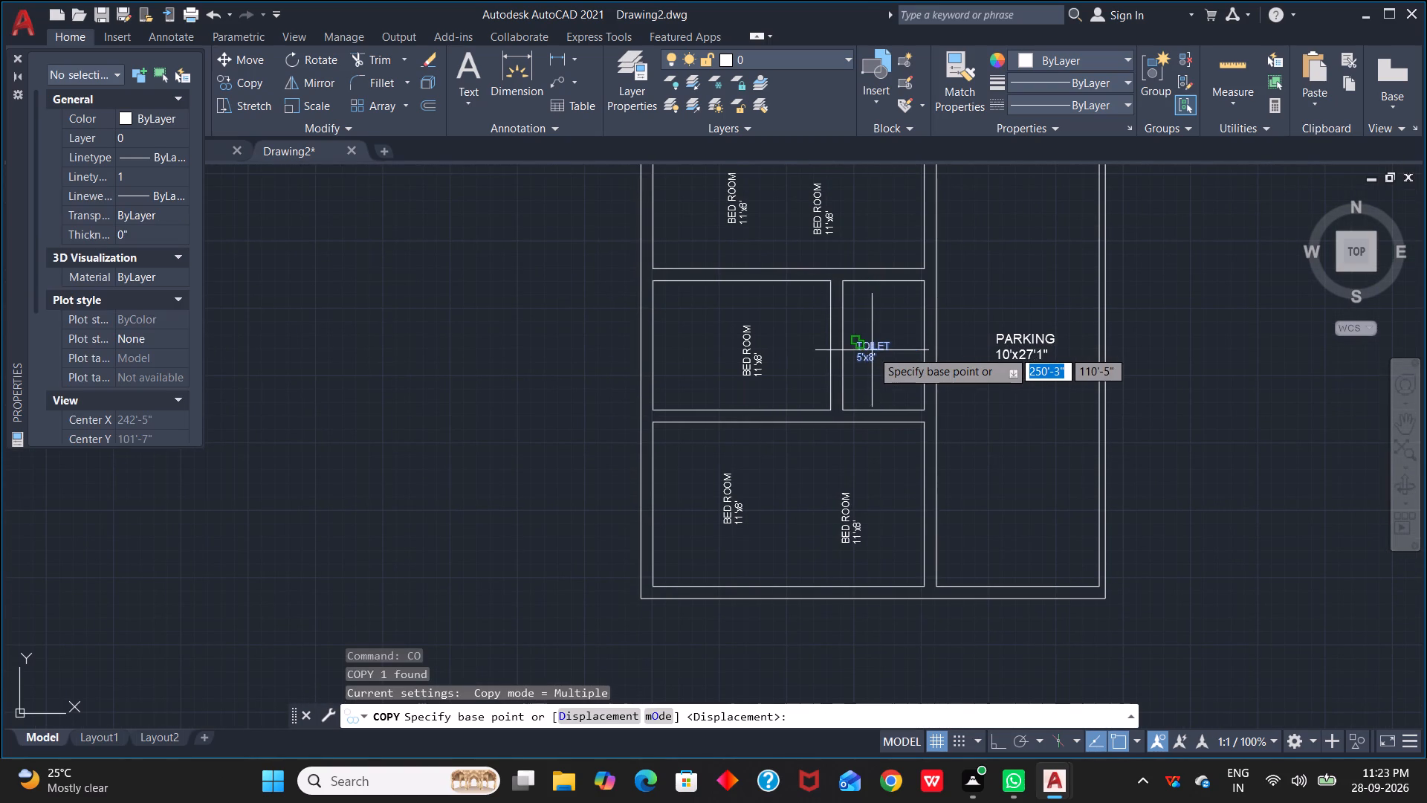
left_click(857, 344)
scroll(854, 218, "down", 2)
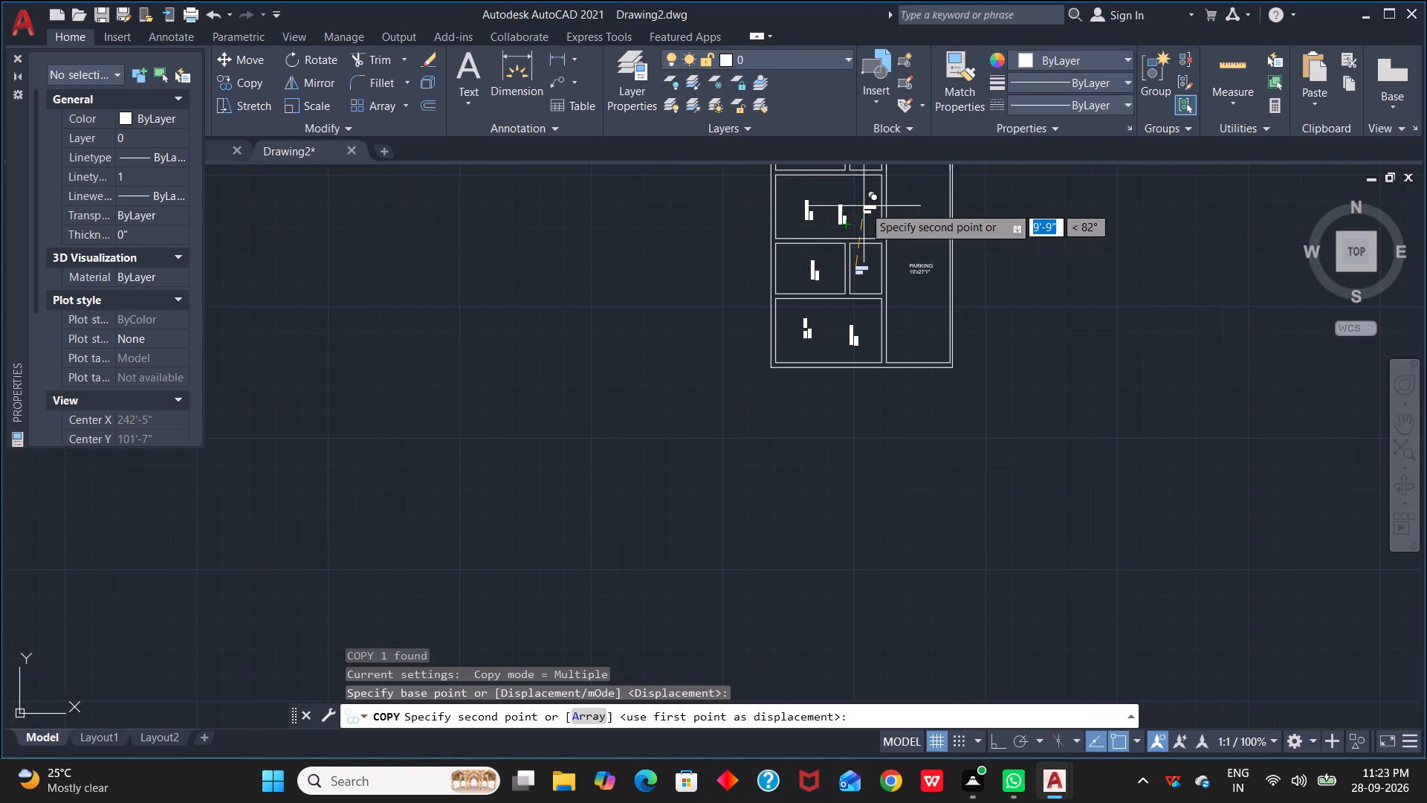
middle_click_drag(864, 206, 867, 457)
scroll(868, 445, "up", 2)
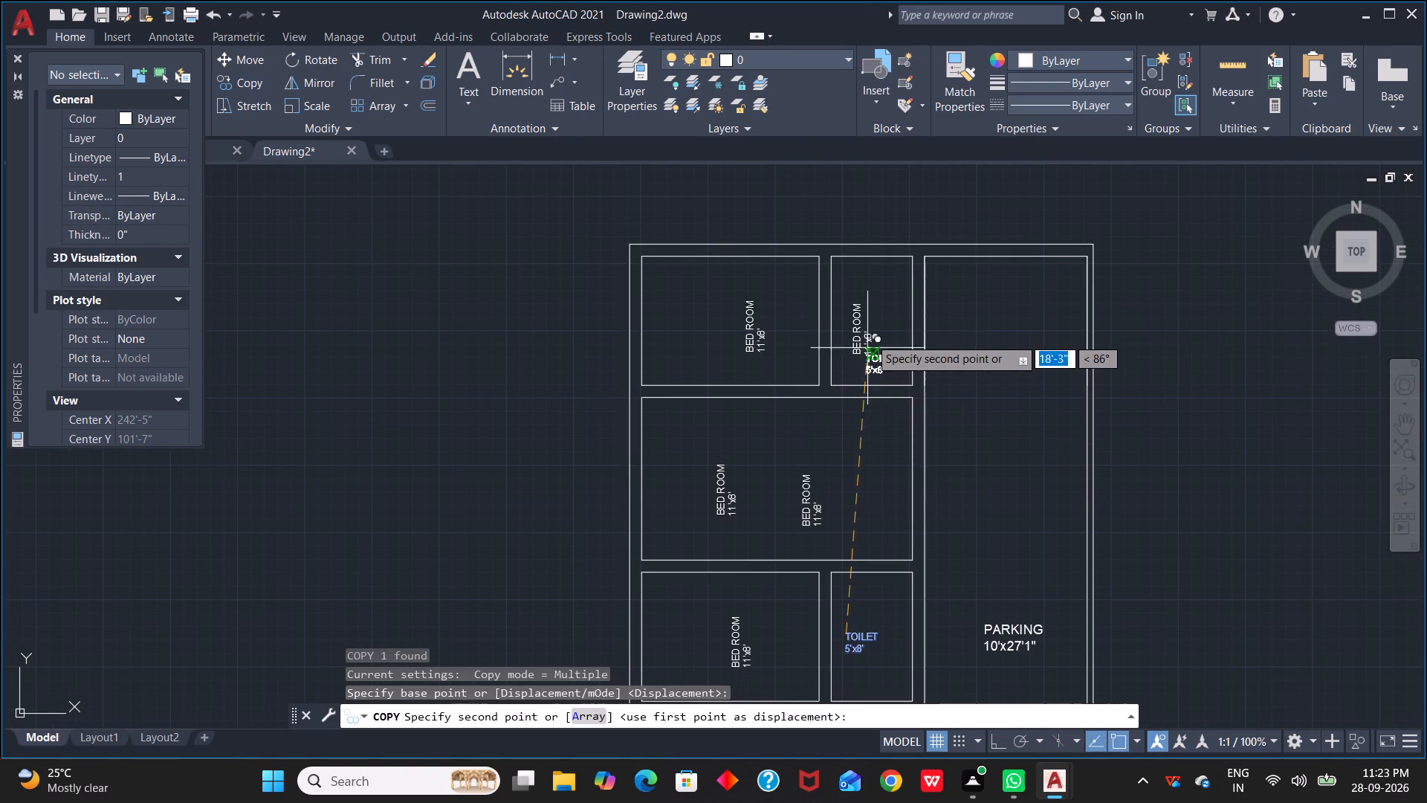
left_click(864, 283)
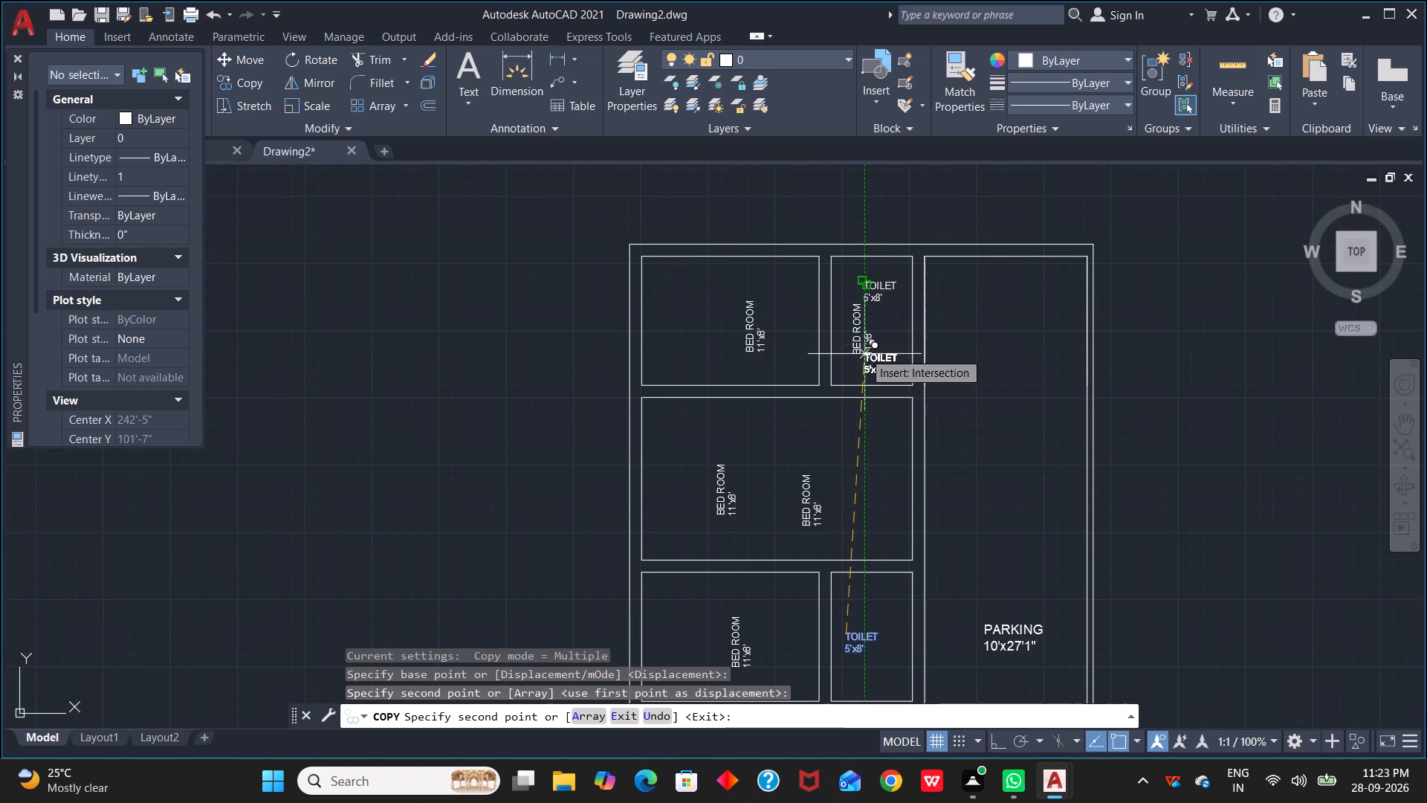
key("Escape")
Delete the BED ROOM label from the small top room that holds the copied TOILET label.
left_click(855, 346)
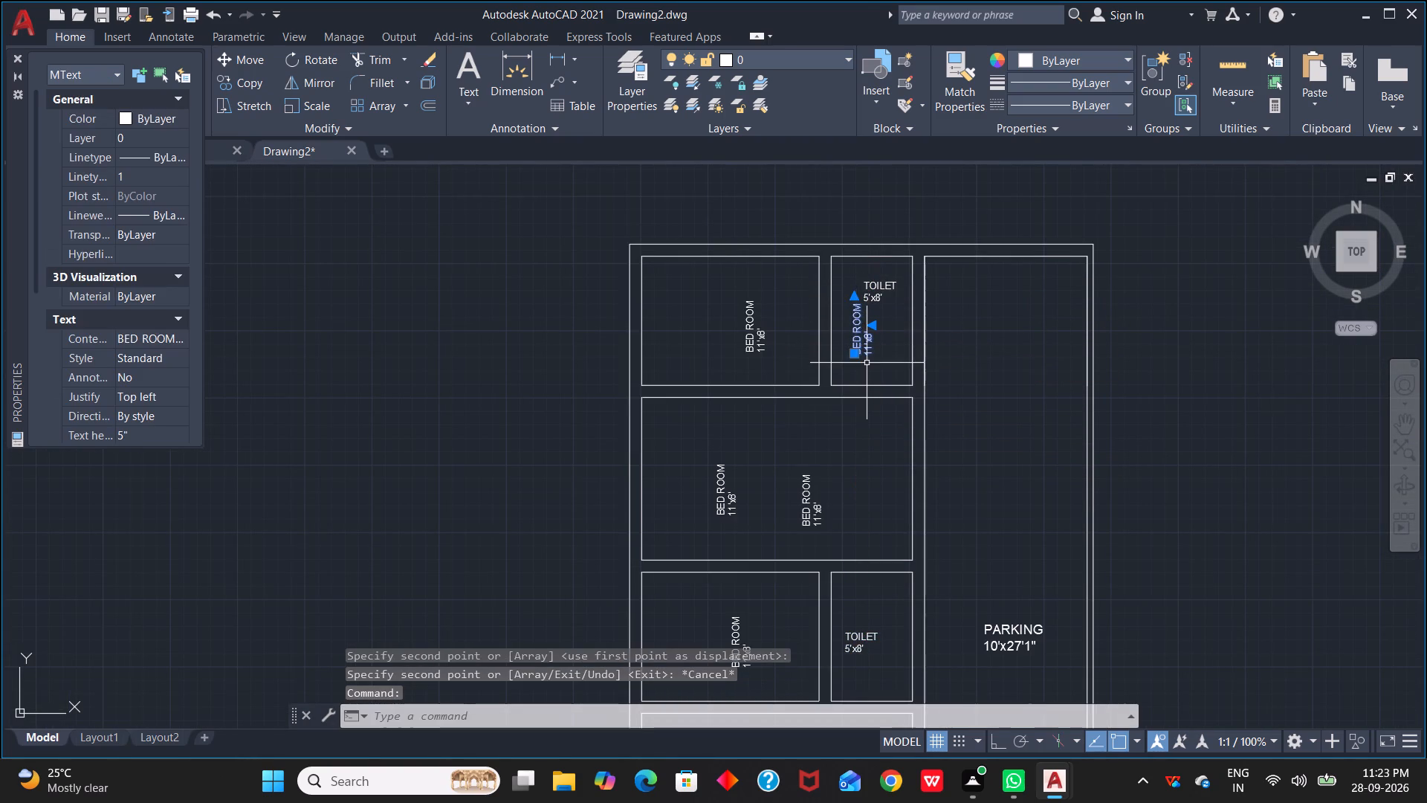
key("Delete")
Move the copied TOILET label down and toward the left wall of its room, in line with the TOILET label below.
left_click(870, 289)
left_click_drag(861, 278, 861, 298)
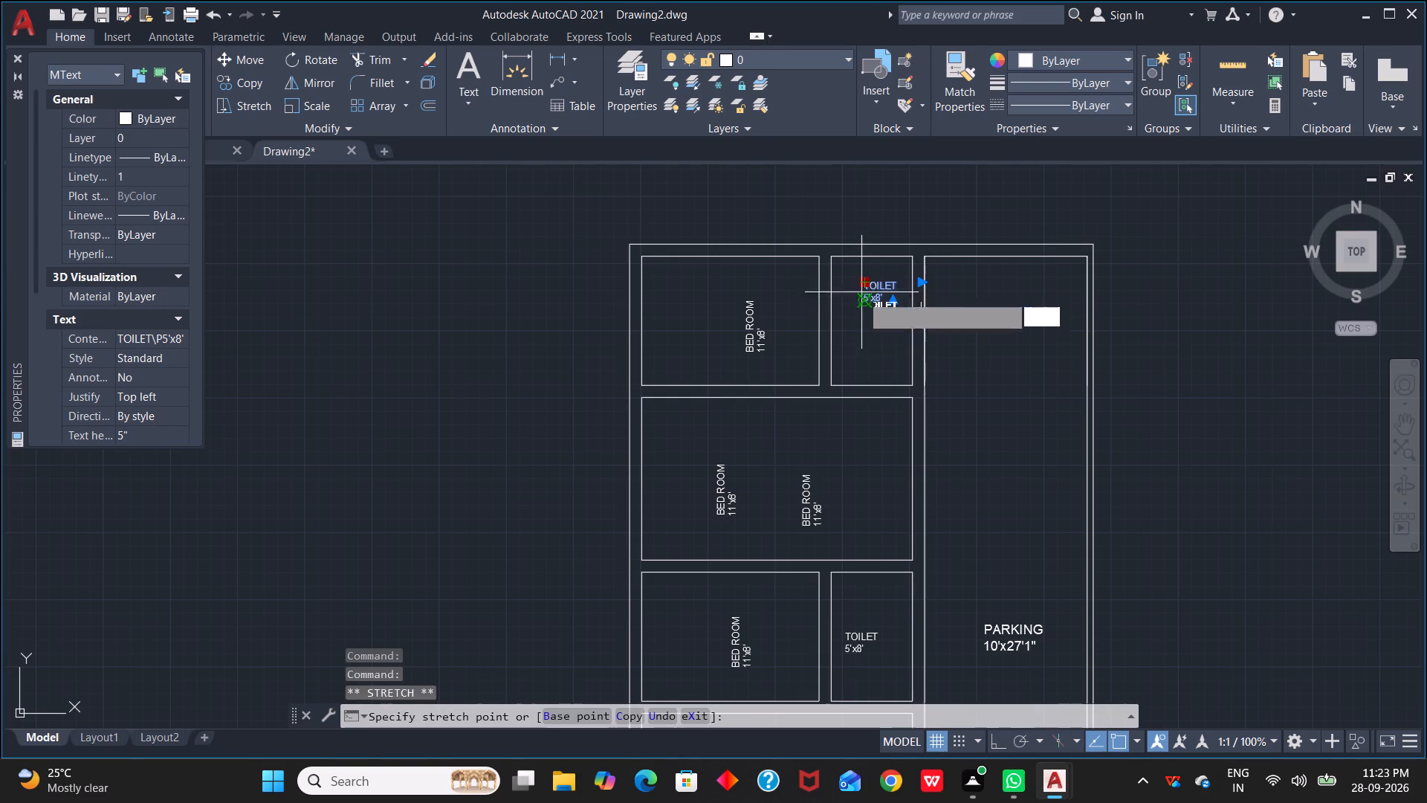
left_click_drag(861, 298, 845, 313)
left_click(845, 313)
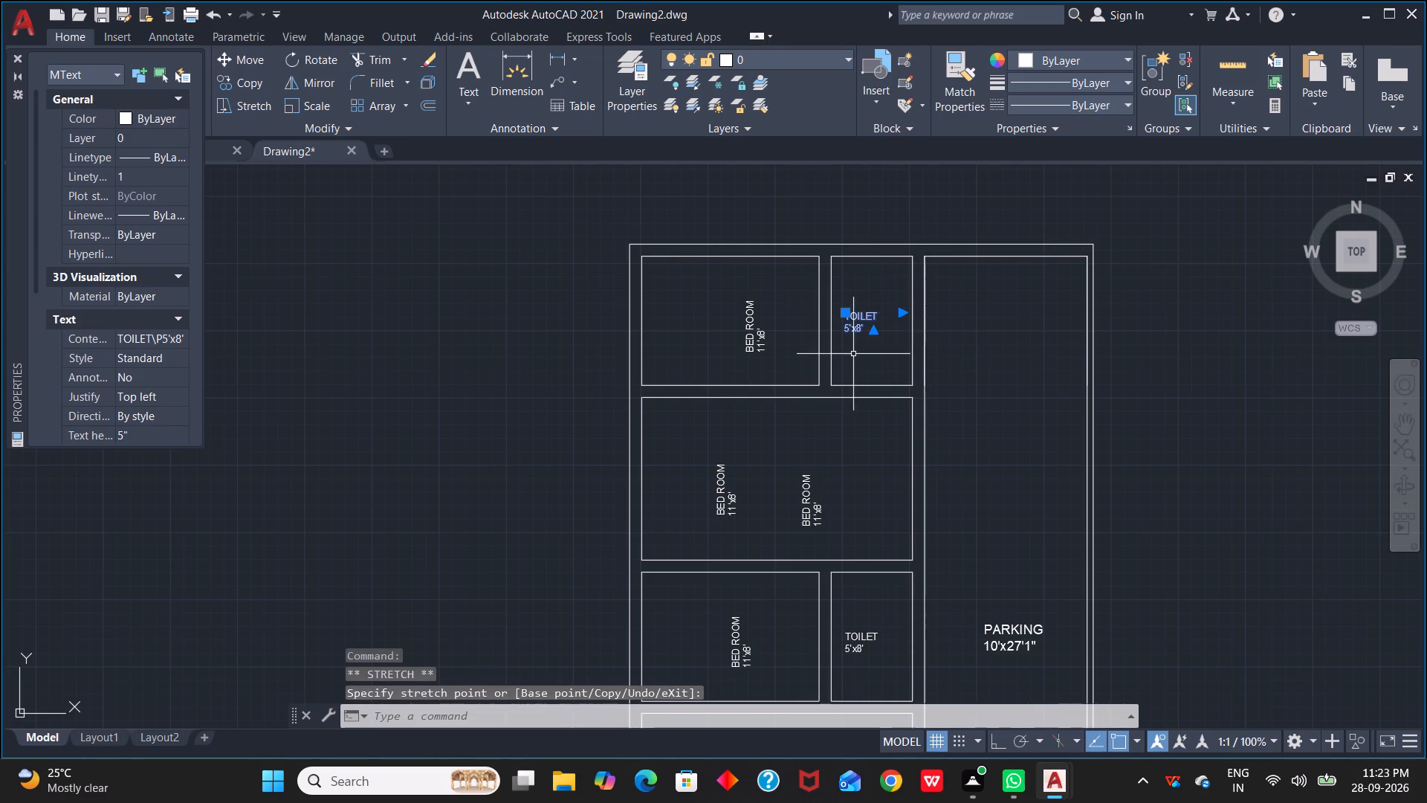
key("Escape")
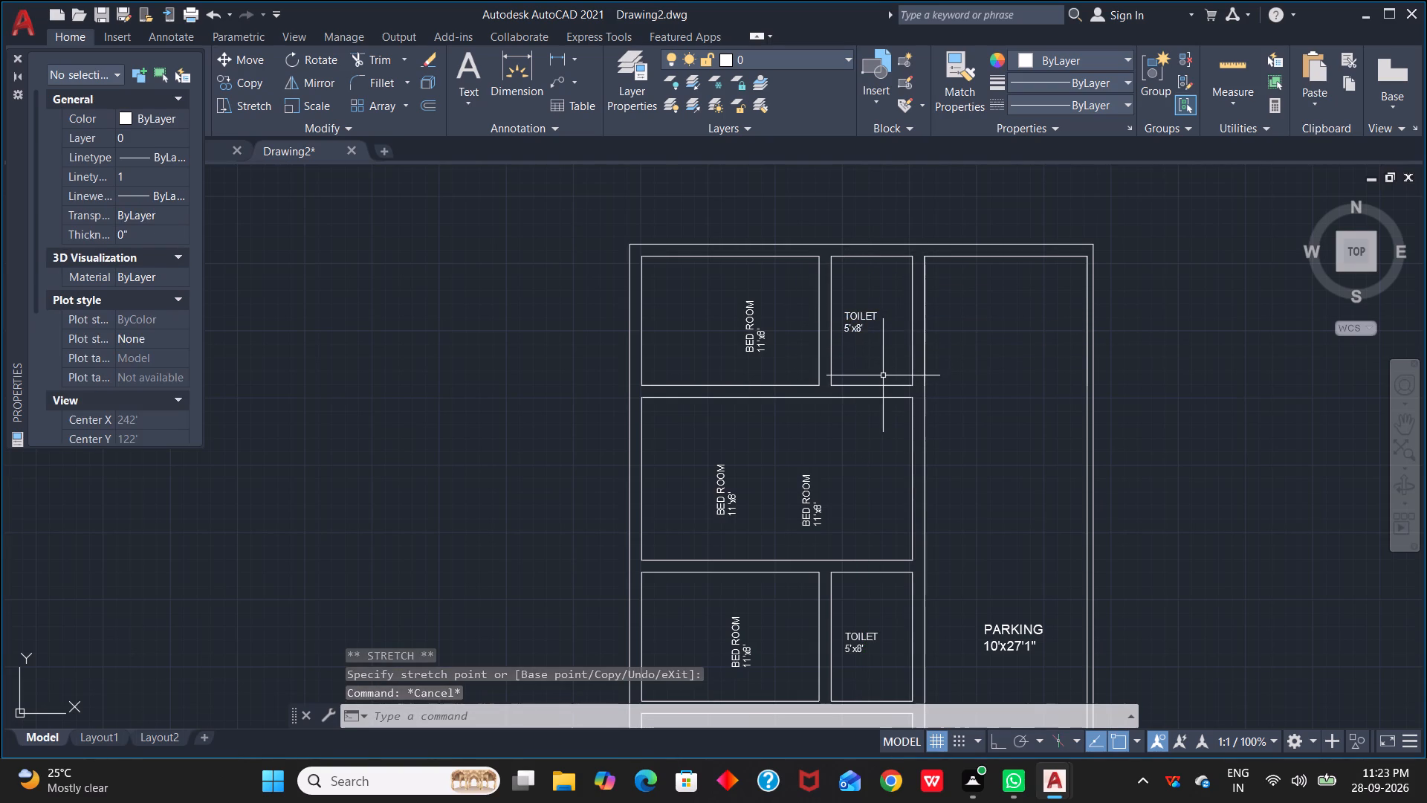
Change the size line of the left BED ROOM label in the large room below the top rooms to 6' X10'1".
scroll(861, 358, "up", 2)
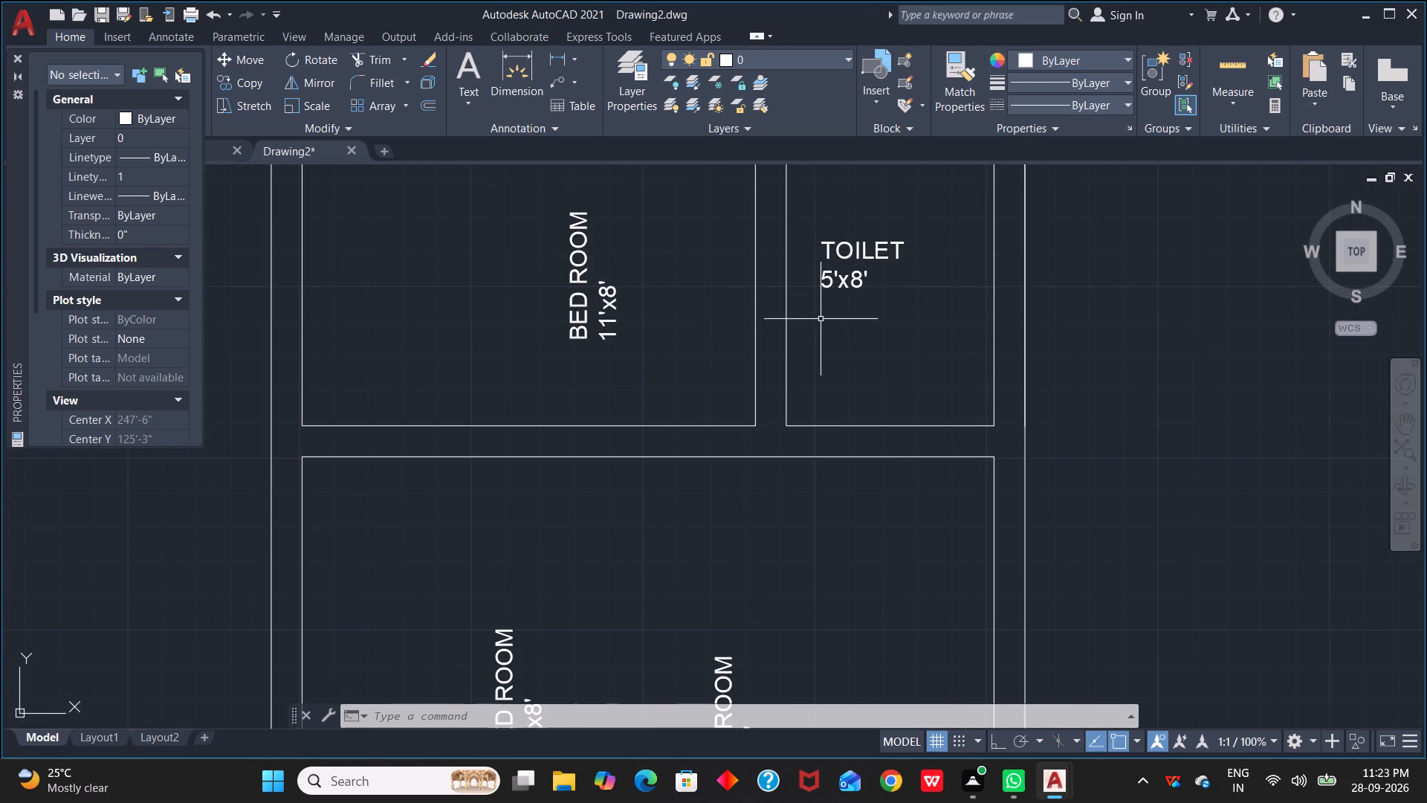
scroll(855, 314, "down", 1)
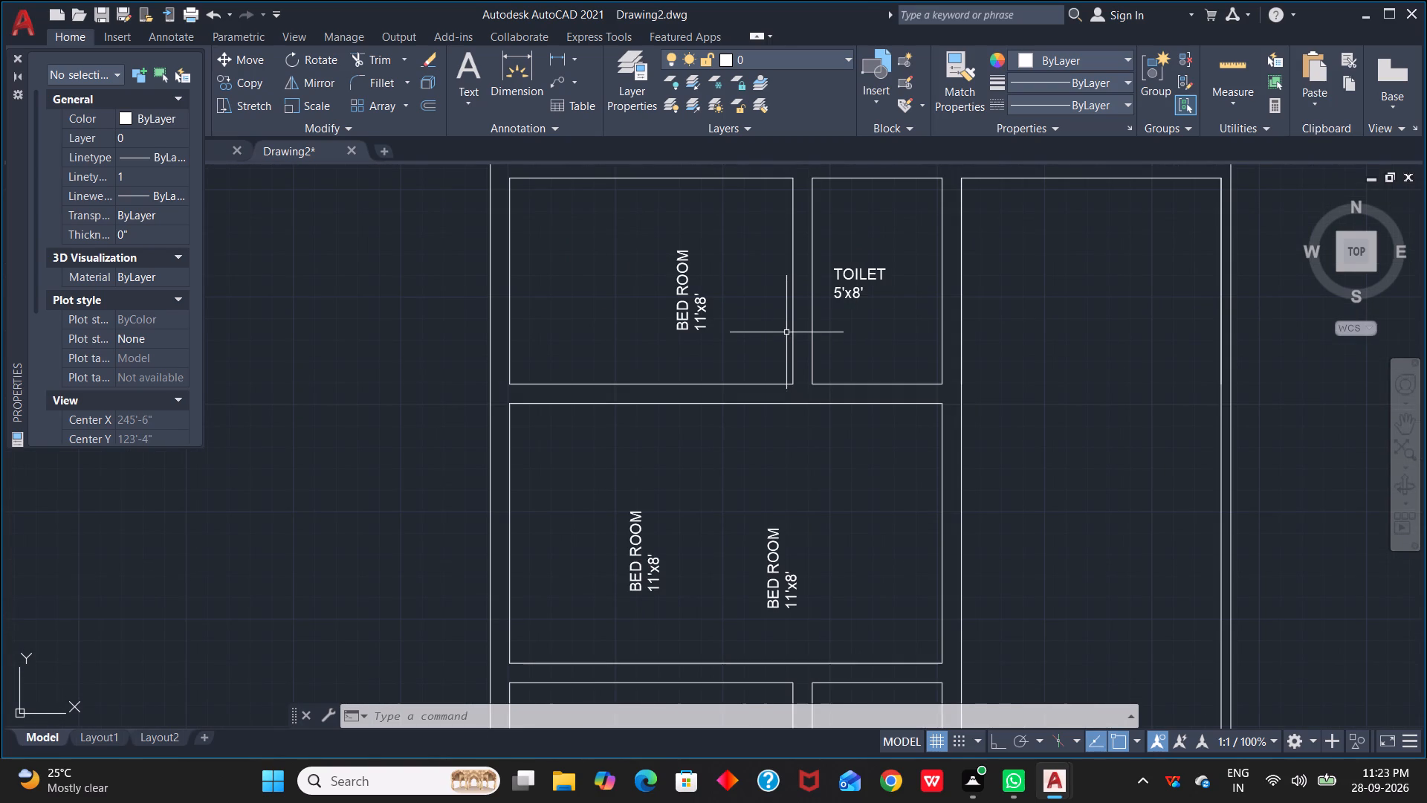
scroll(716, 306, "down", 1)
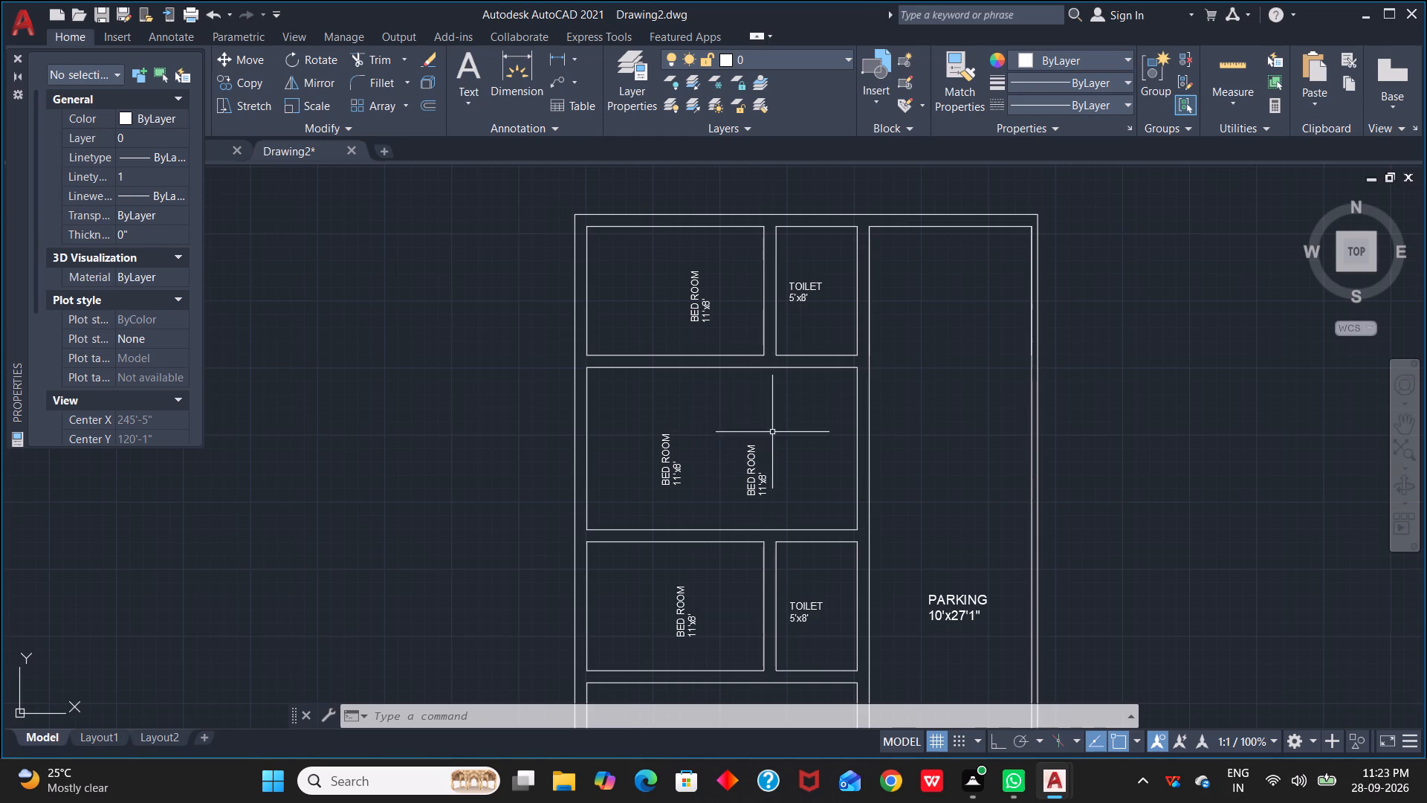
left_click(670, 467)
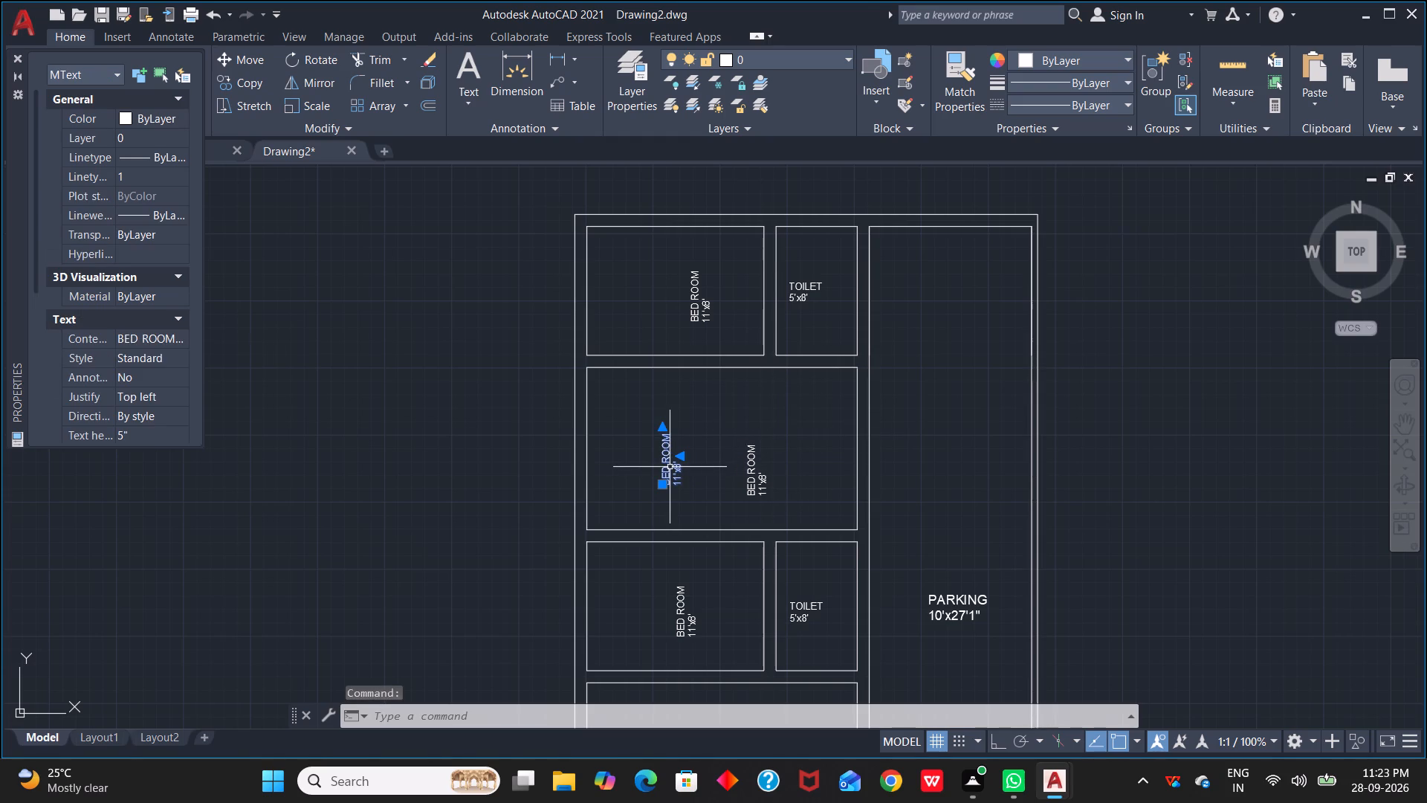
key("BackSpace")
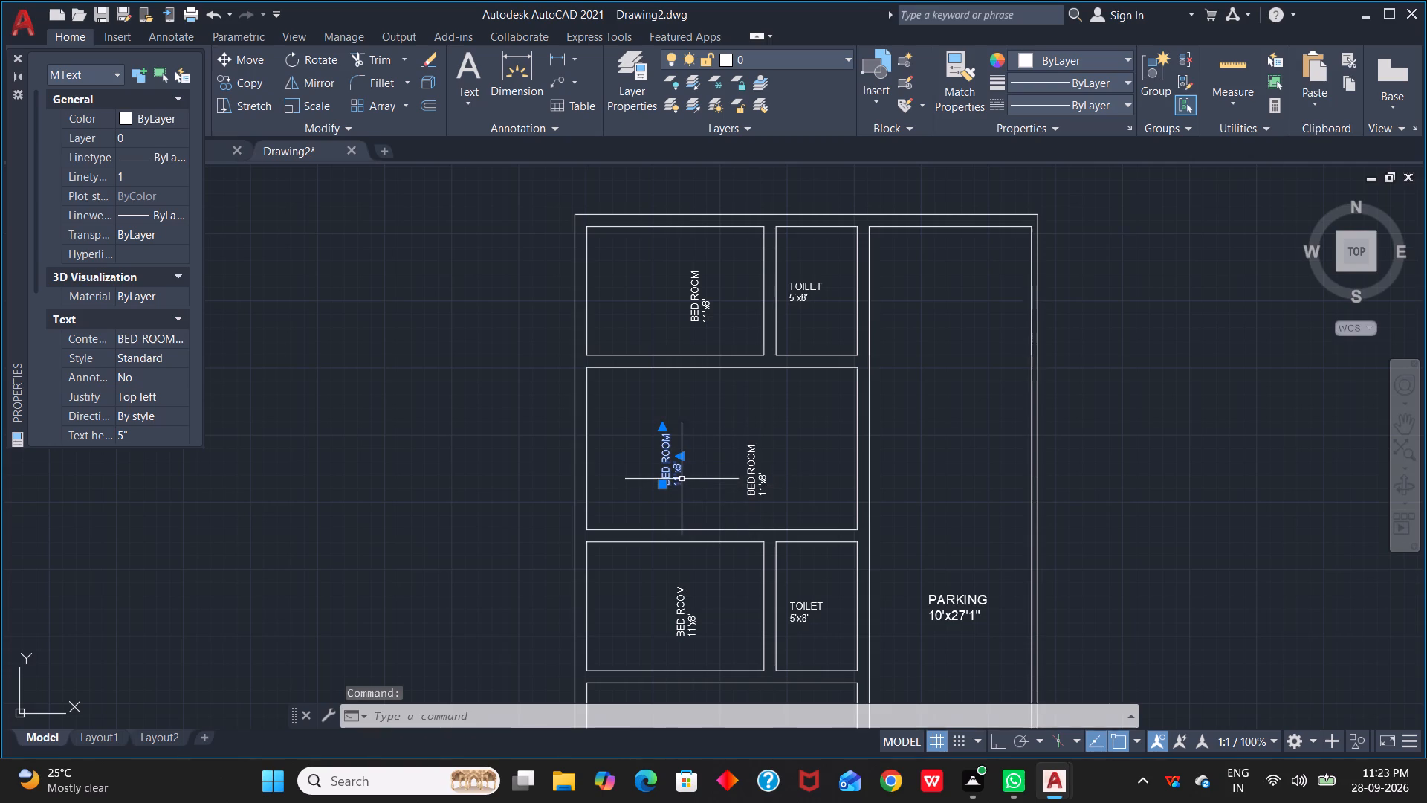
right_click(670, 466)
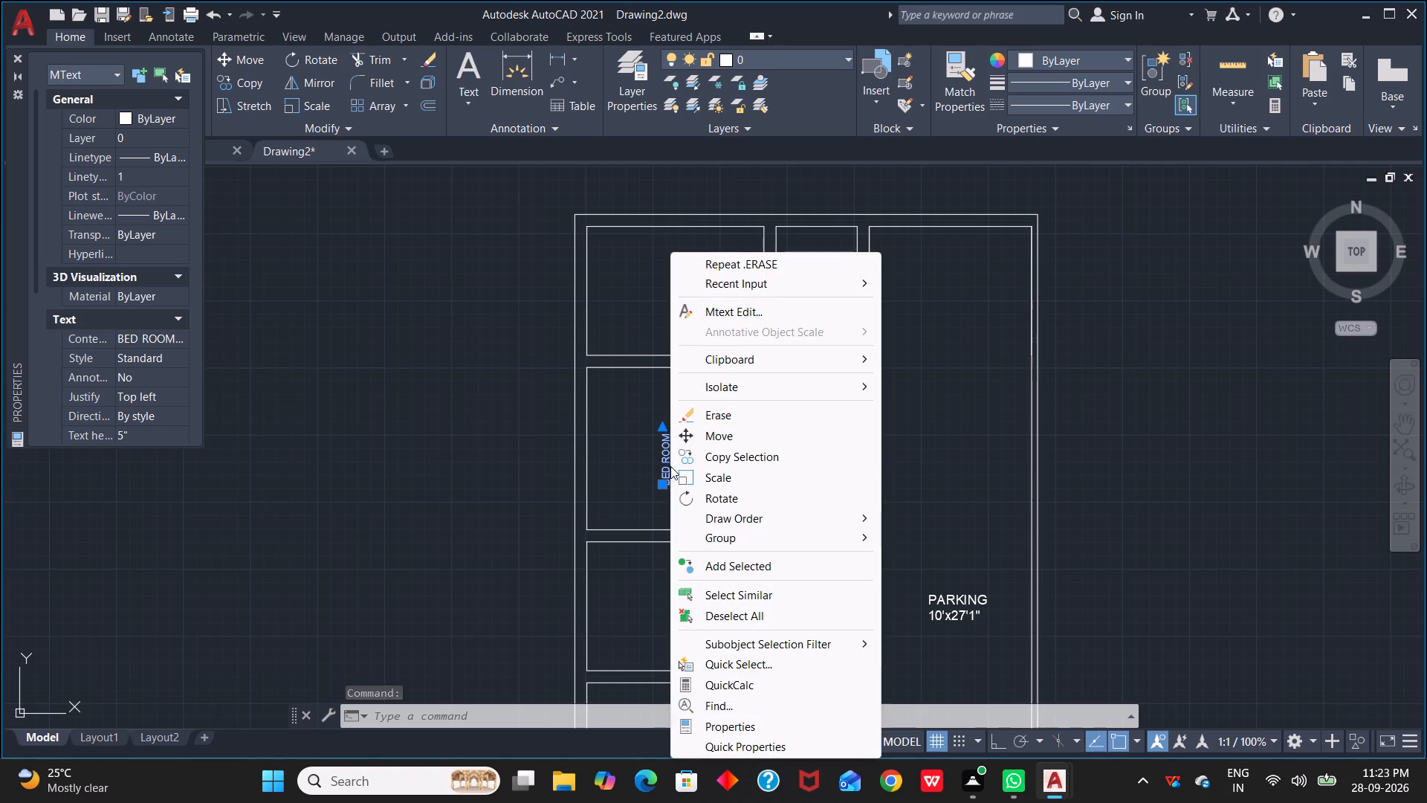
left_click(752, 315)
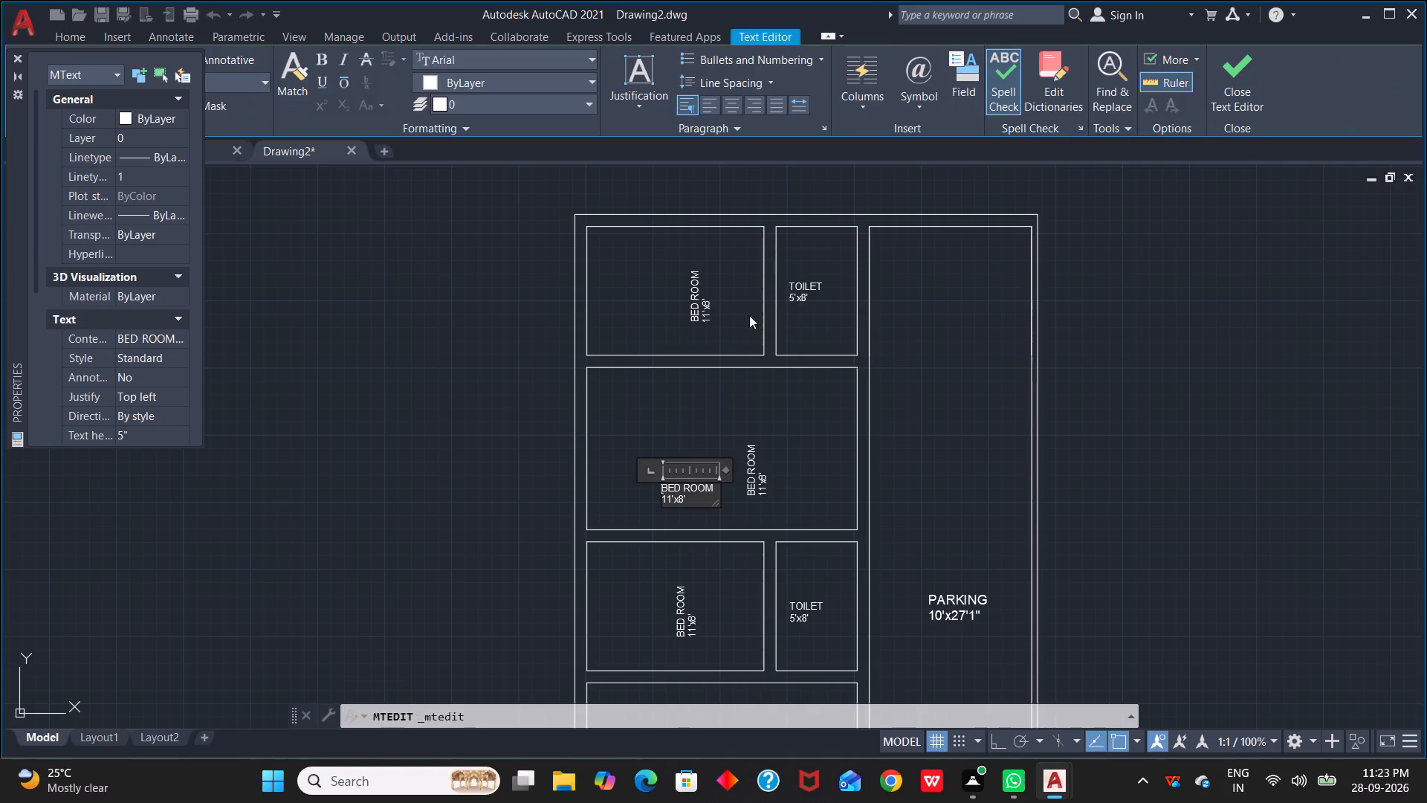
key("Down")
key("Right")
key("Right")
key("Right")
key("Right")
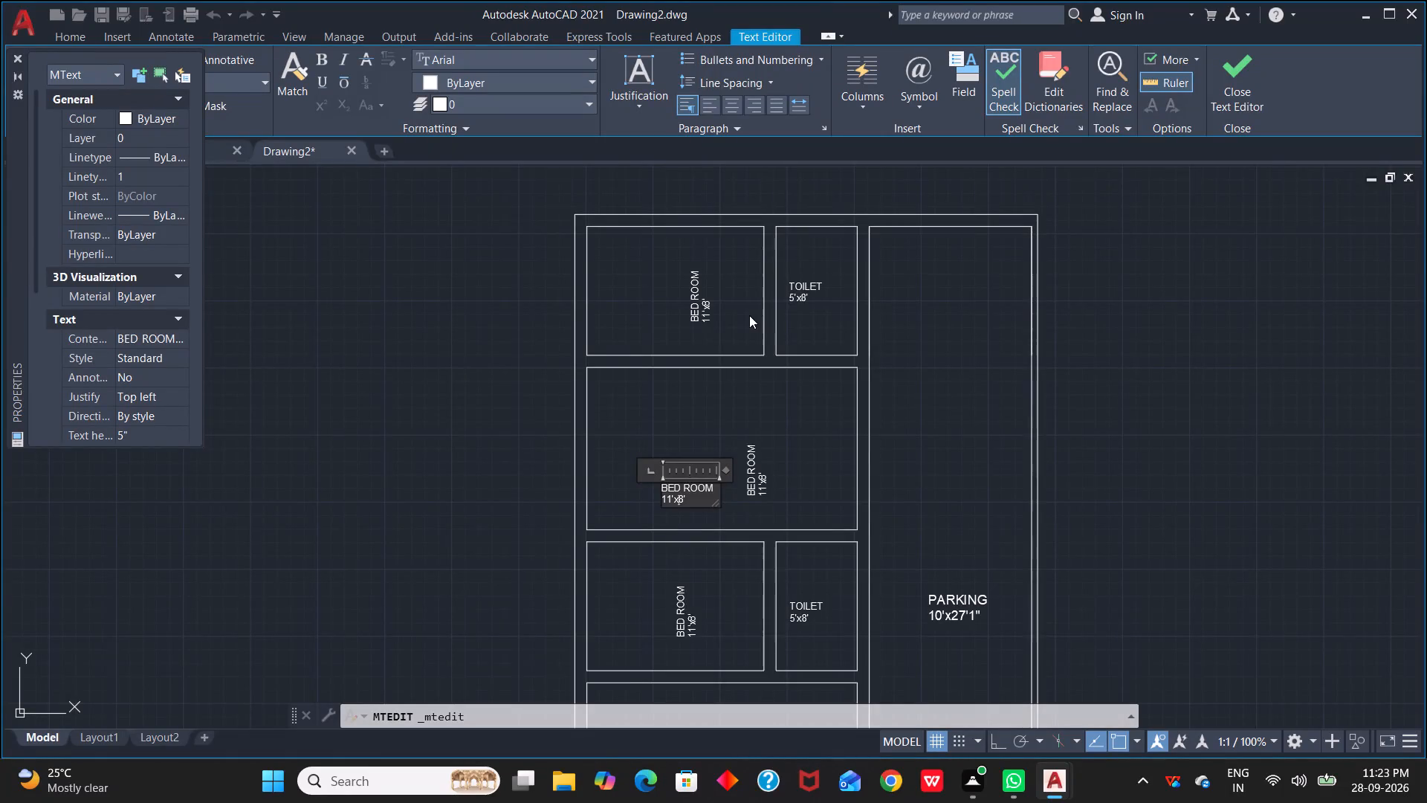
key("Right")
key("BackSpace")
key("BackSpace")
key("BackSpace")
key("BackSpace")
key("BackSpace")
key("6")
key("apostrophe")
key("space")
type("X")
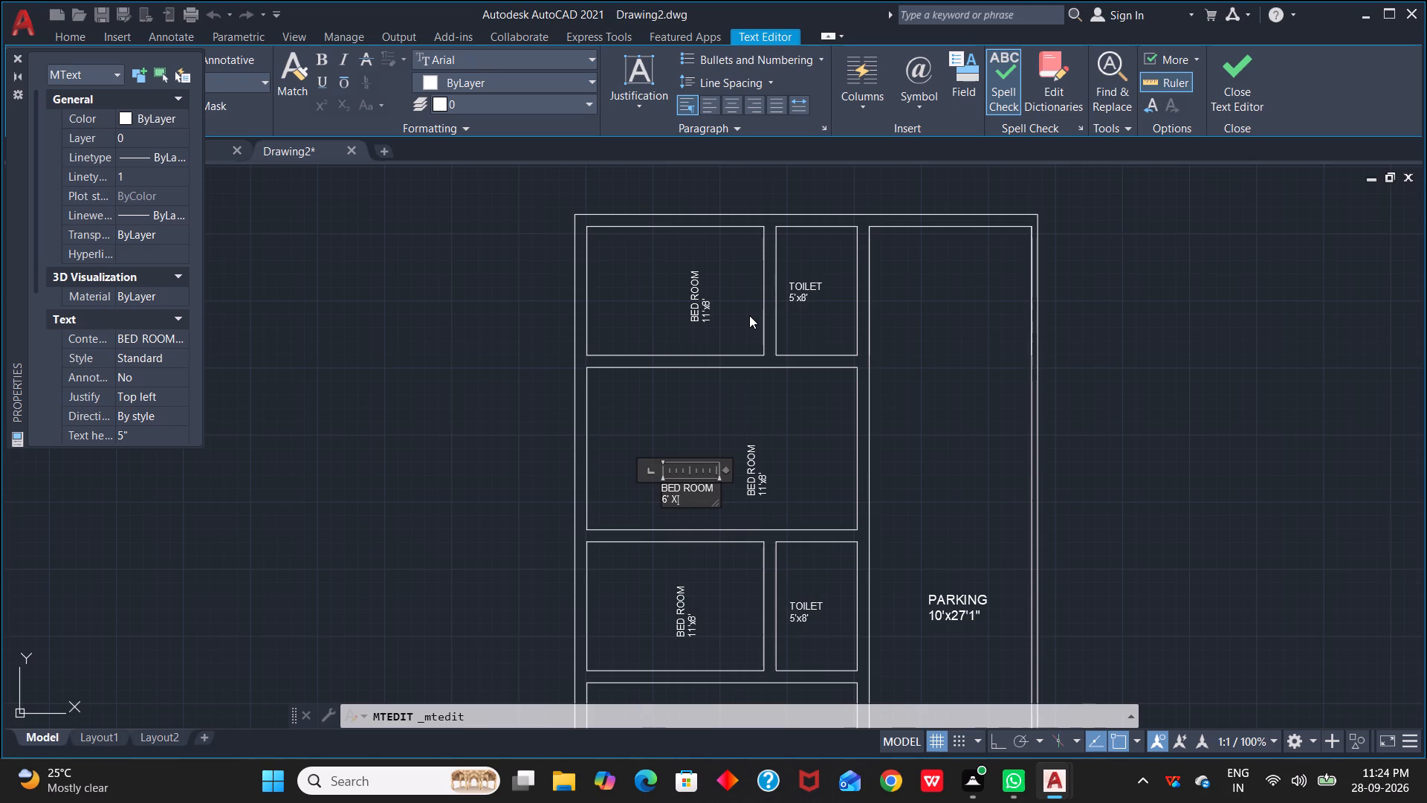
key("Right")
key("BackSpace")
type("10\"")
key("1")
key("apostrophe")
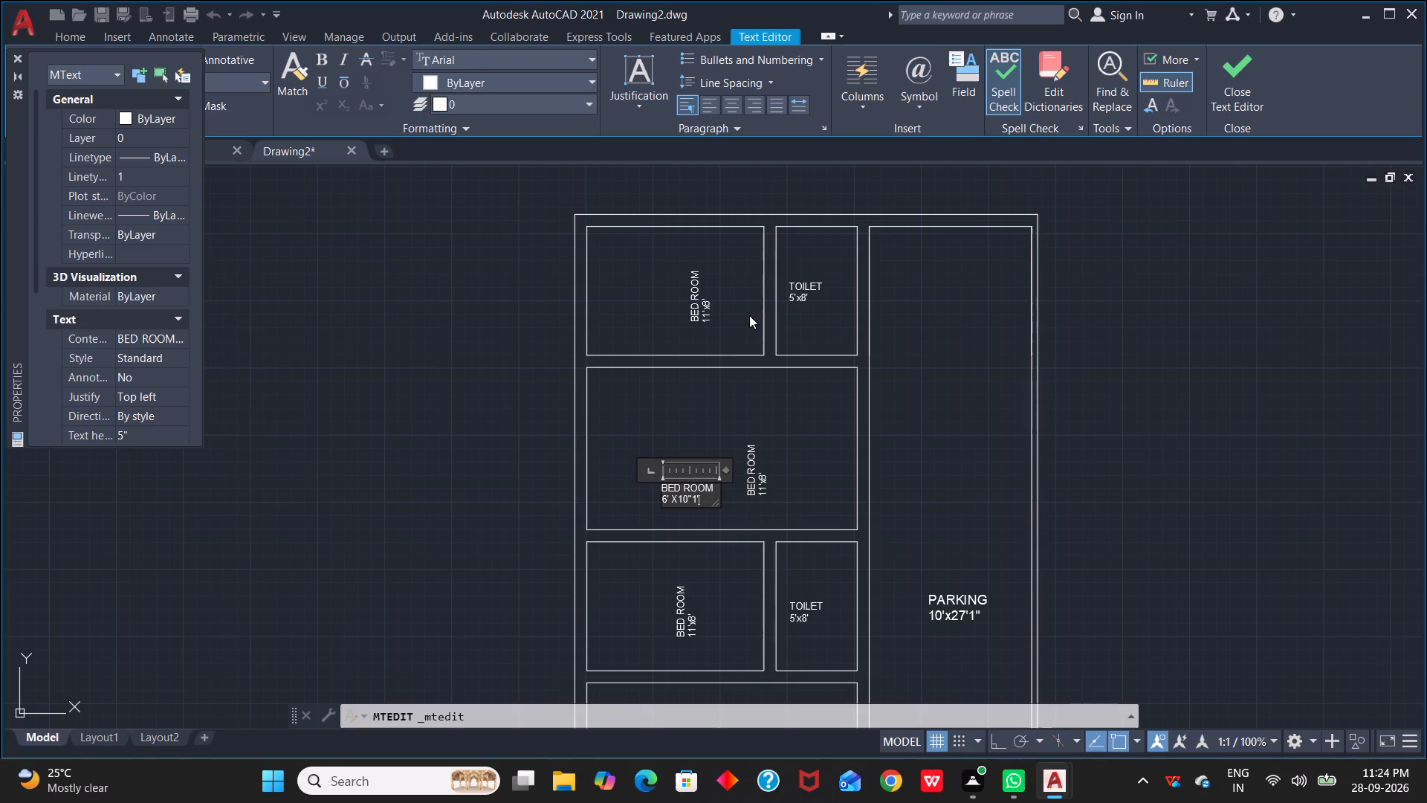
key("shift+quotedbl")
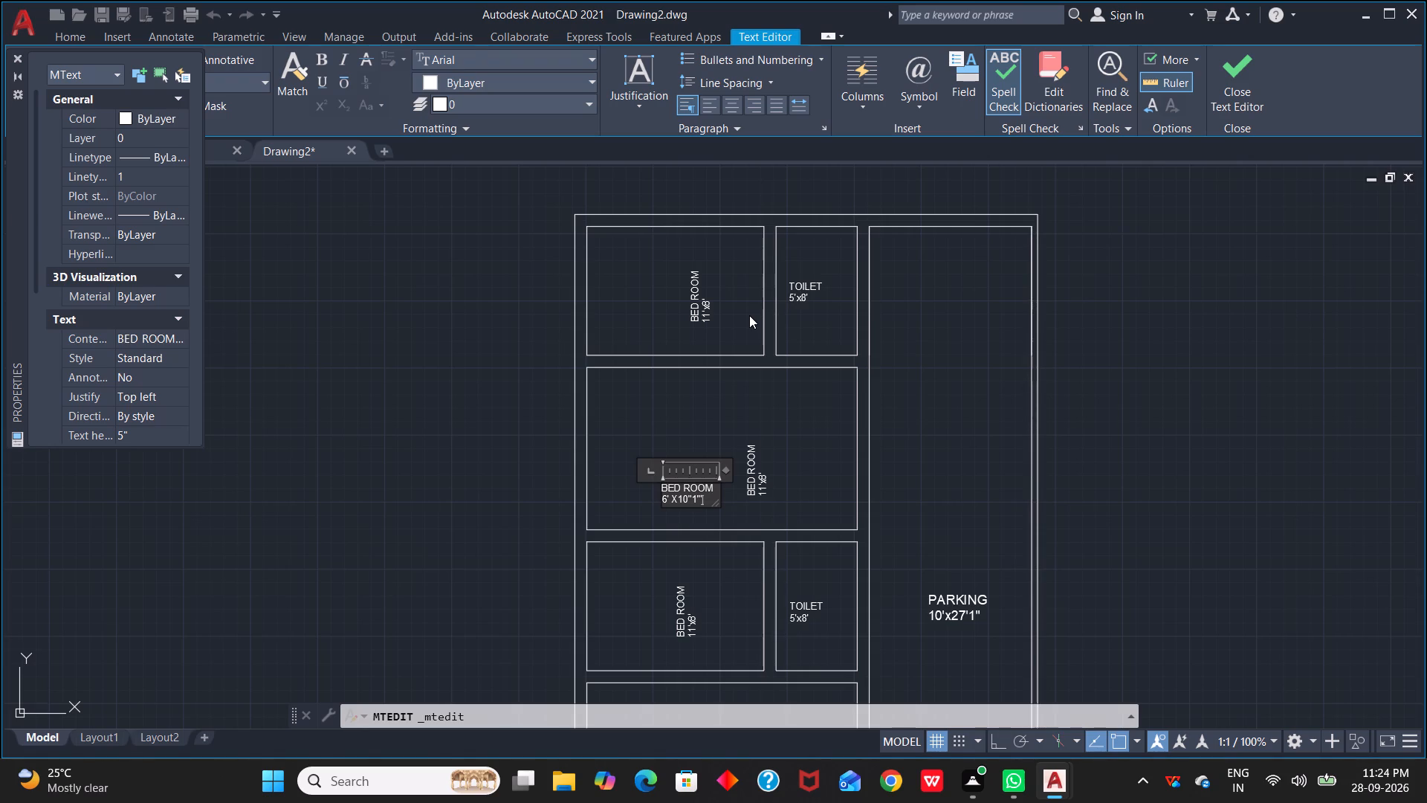
key("Left")
key("BackSpace")
key("Left")
key("BackSpace")
key("apostrophe")
left_click(680, 409)
Replace the name BED ROOM with KITCHEN in the 6' X10'1" label, keeping the size on the second line.
left_click(667, 480)
right_click(667, 480)
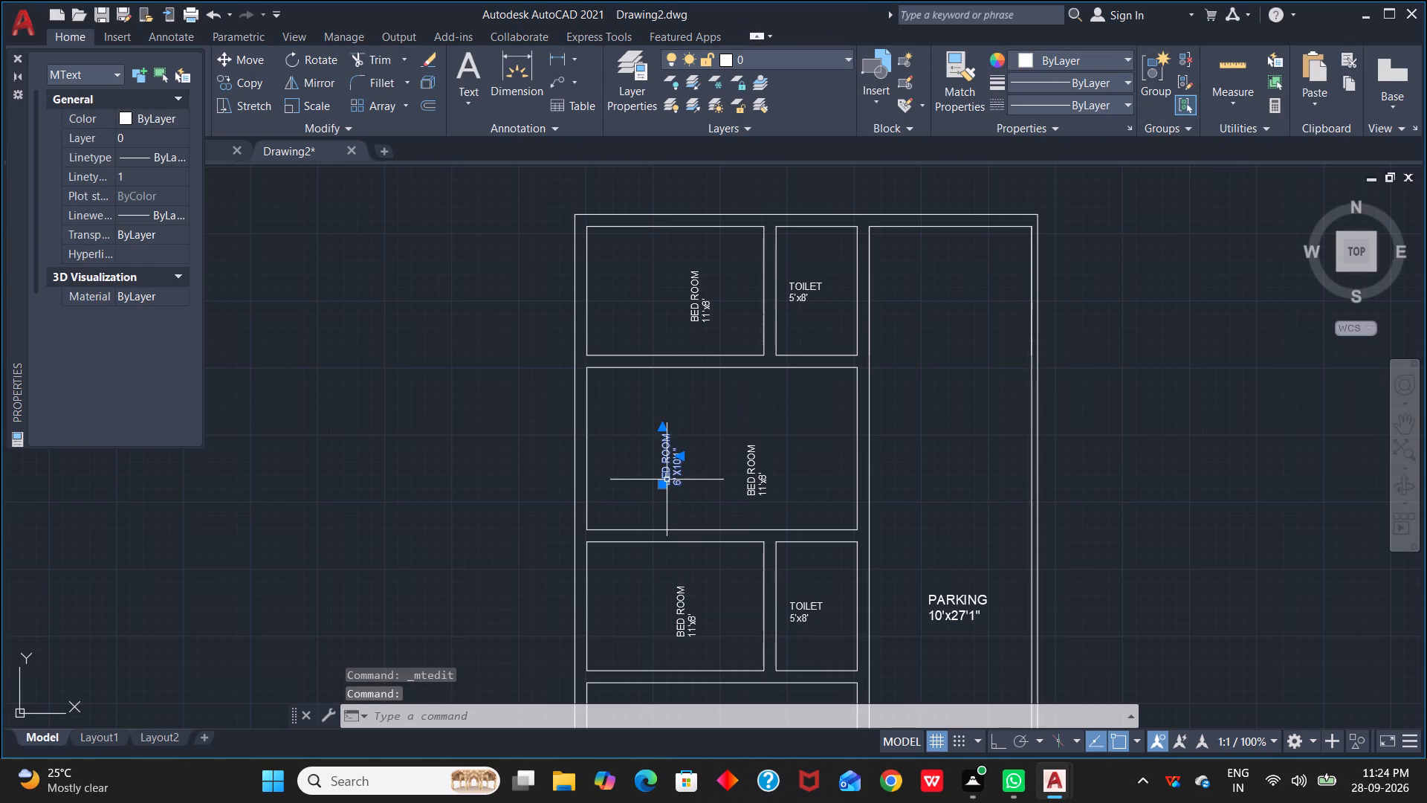
left_click(768, 312)
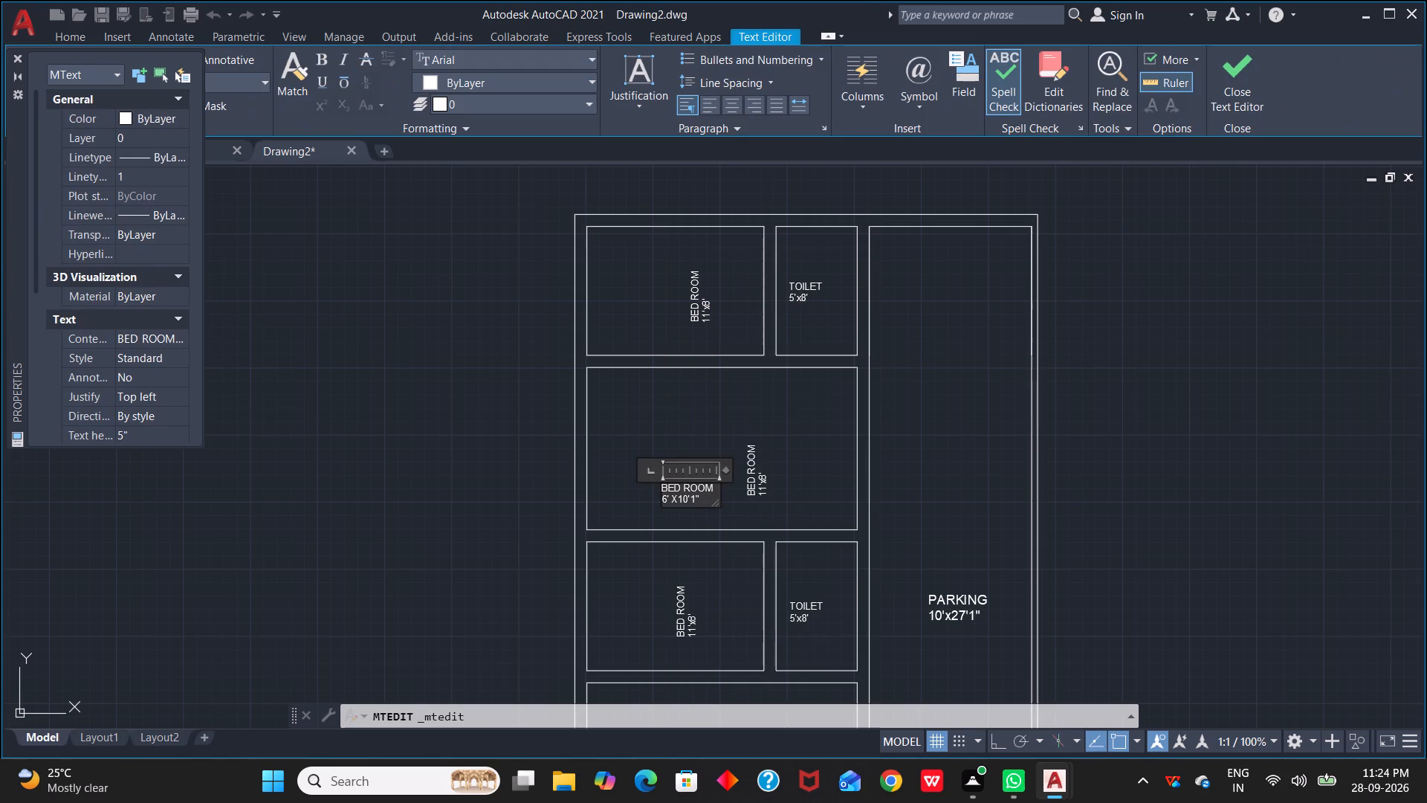
left_click_drag(713, 489, 657, 488)
key("BackSpace")
type("KITCHEN")
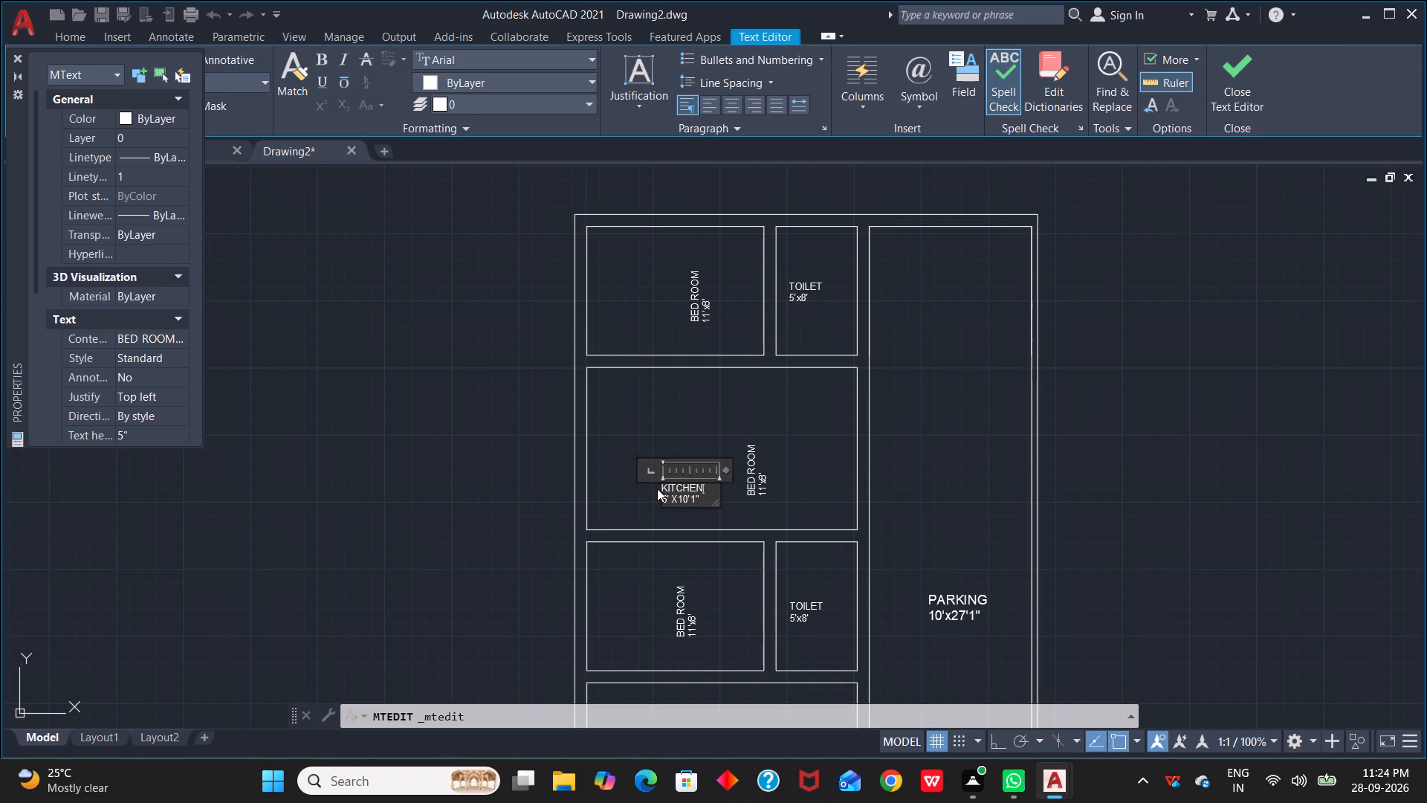
key("Return")
key("BackSpace")
left_click(680, 441)
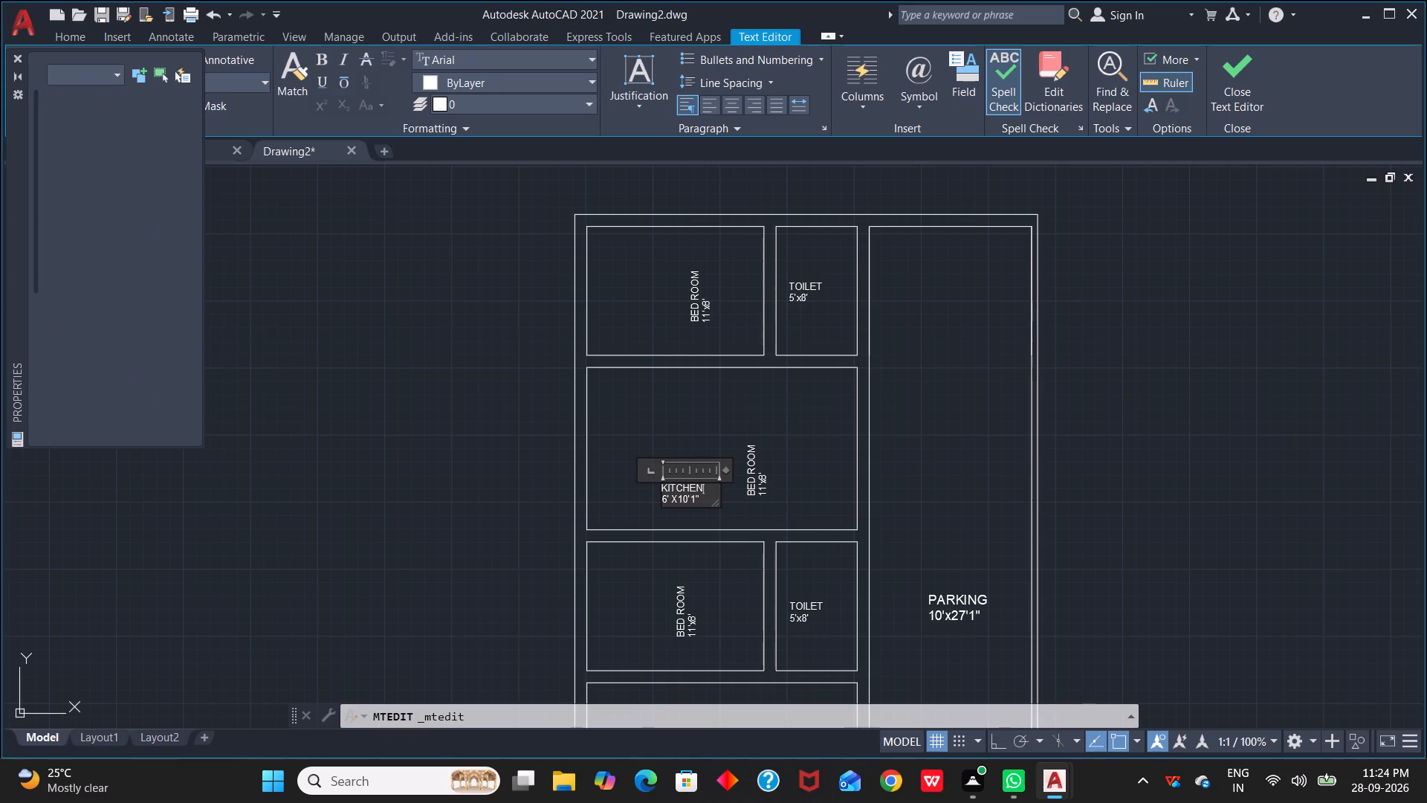
Replace the name BED ROOM with LIVING HALL in the label beside the KITCHEN label, keeping its size line.
left_click(755, 486)
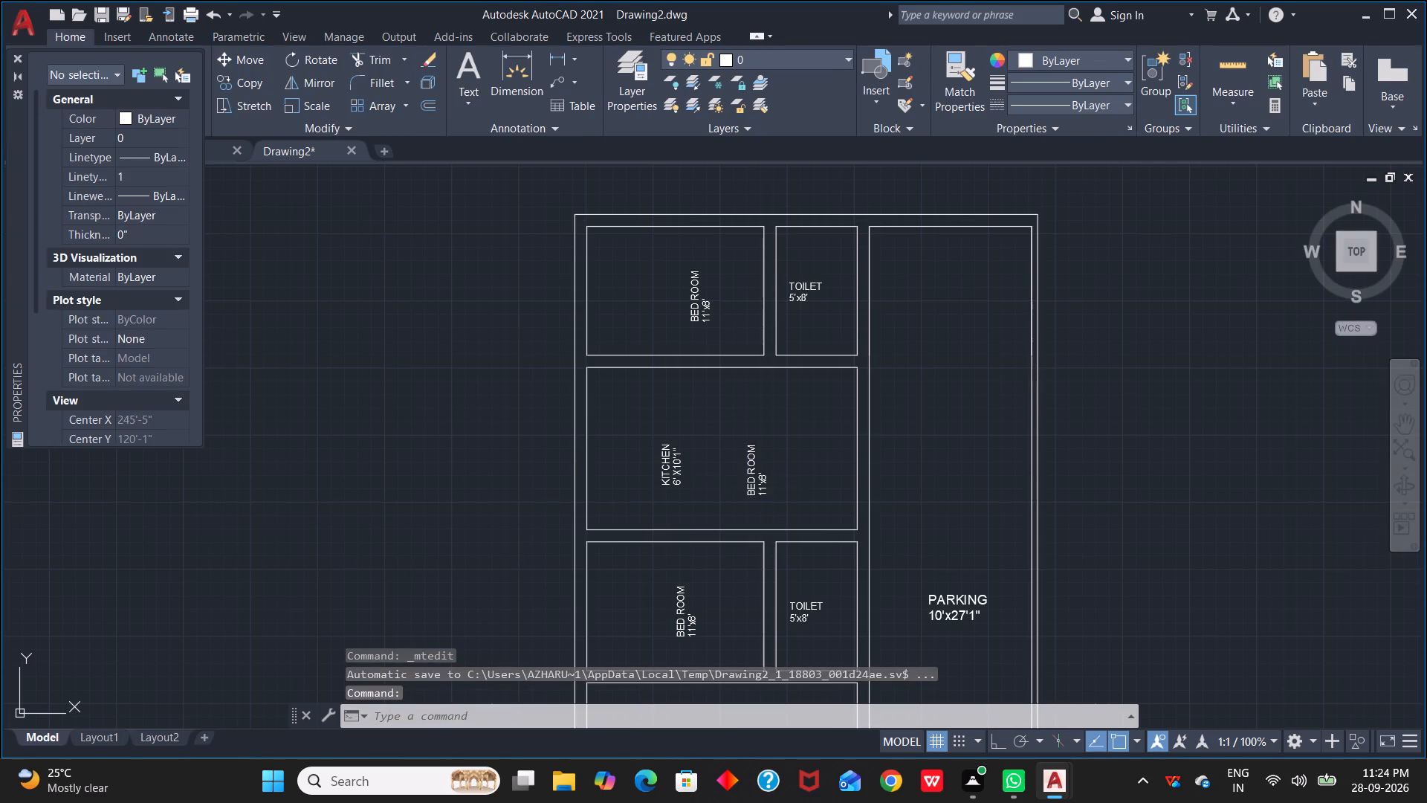
right_click(755, 486)
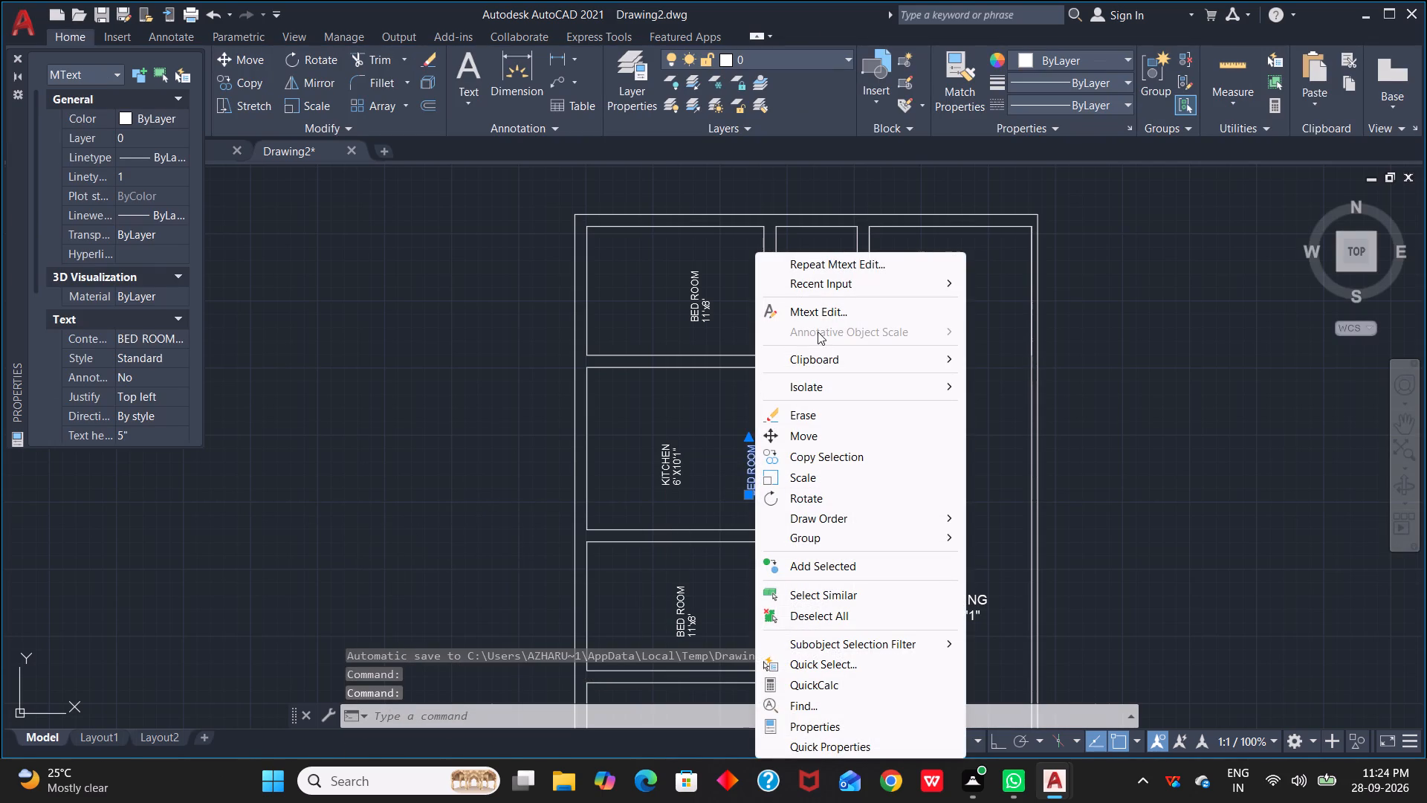
left_click(838, 310)
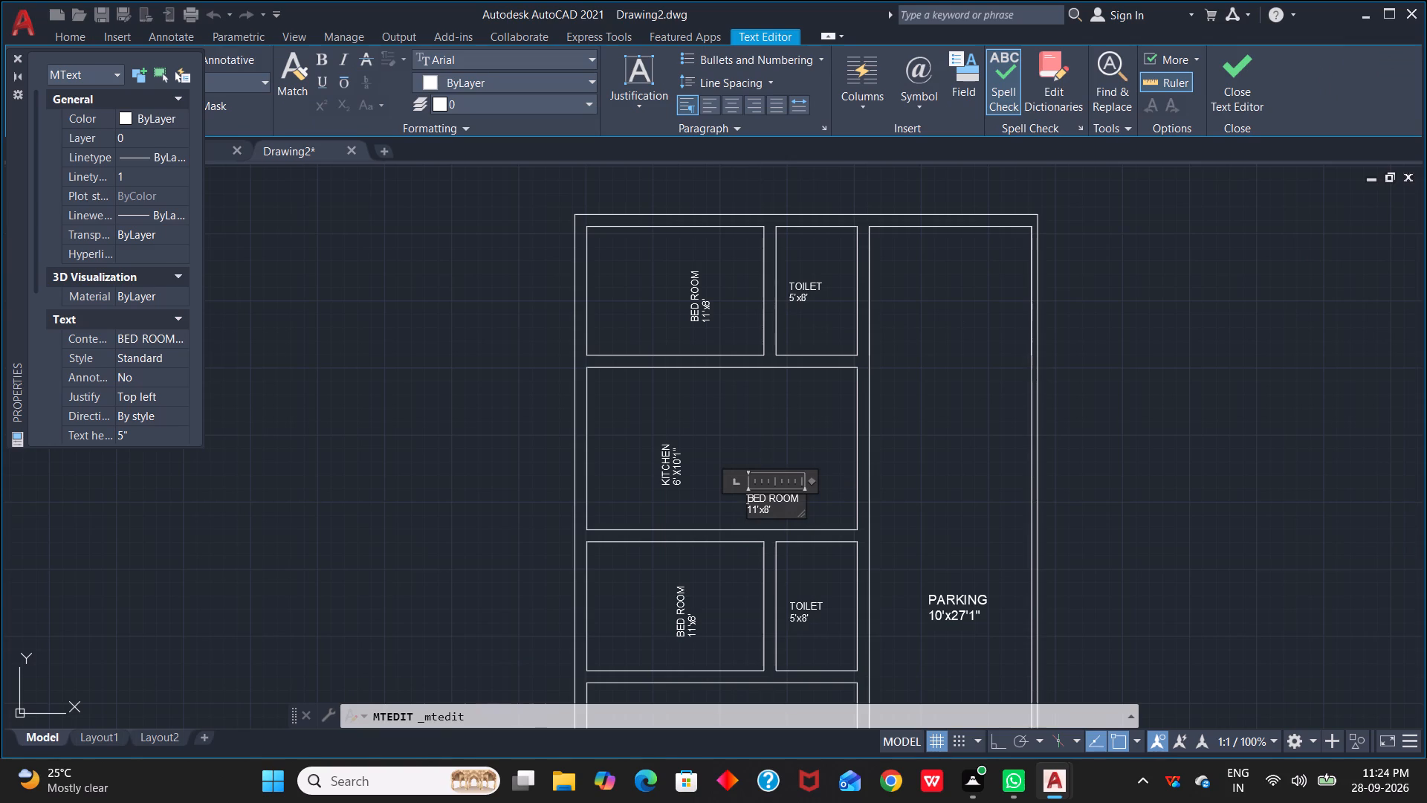
left_click_drag(799, 501, 749, 503)
key("BackSpace")
type("LIVING HAK")
key("BackSpace")
type("LL")
Change the size line of the LIVING HALL label to 10'x10'1".
key("Down")
key("Left")
key("Left")
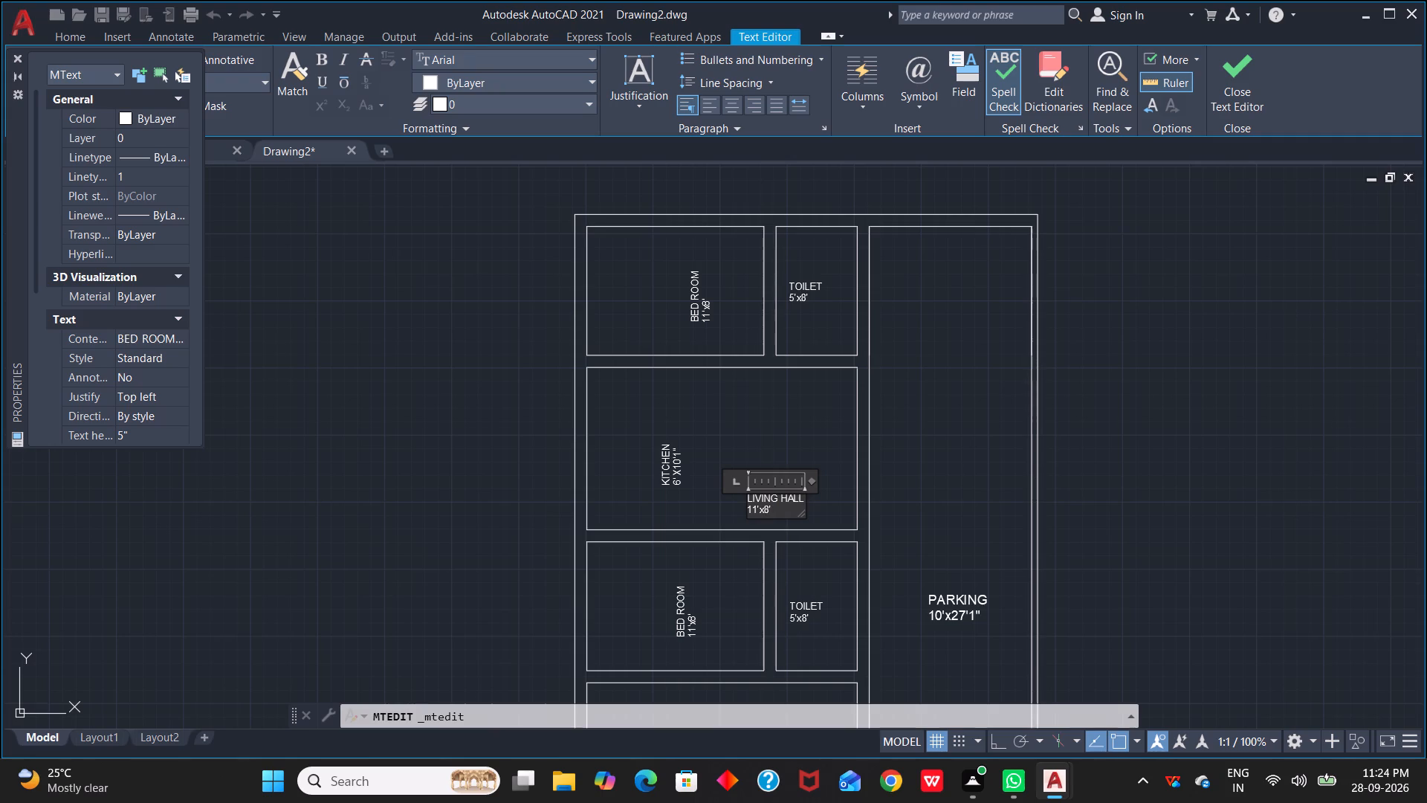
key("Left")
key("Left")
key("BackSpace")
key("0")
key("Right")
key("Right")
key("Right")
key("BackSpace")
key("1")
key("0")
key("Right")
type("1\"")
left_click(774, 452)
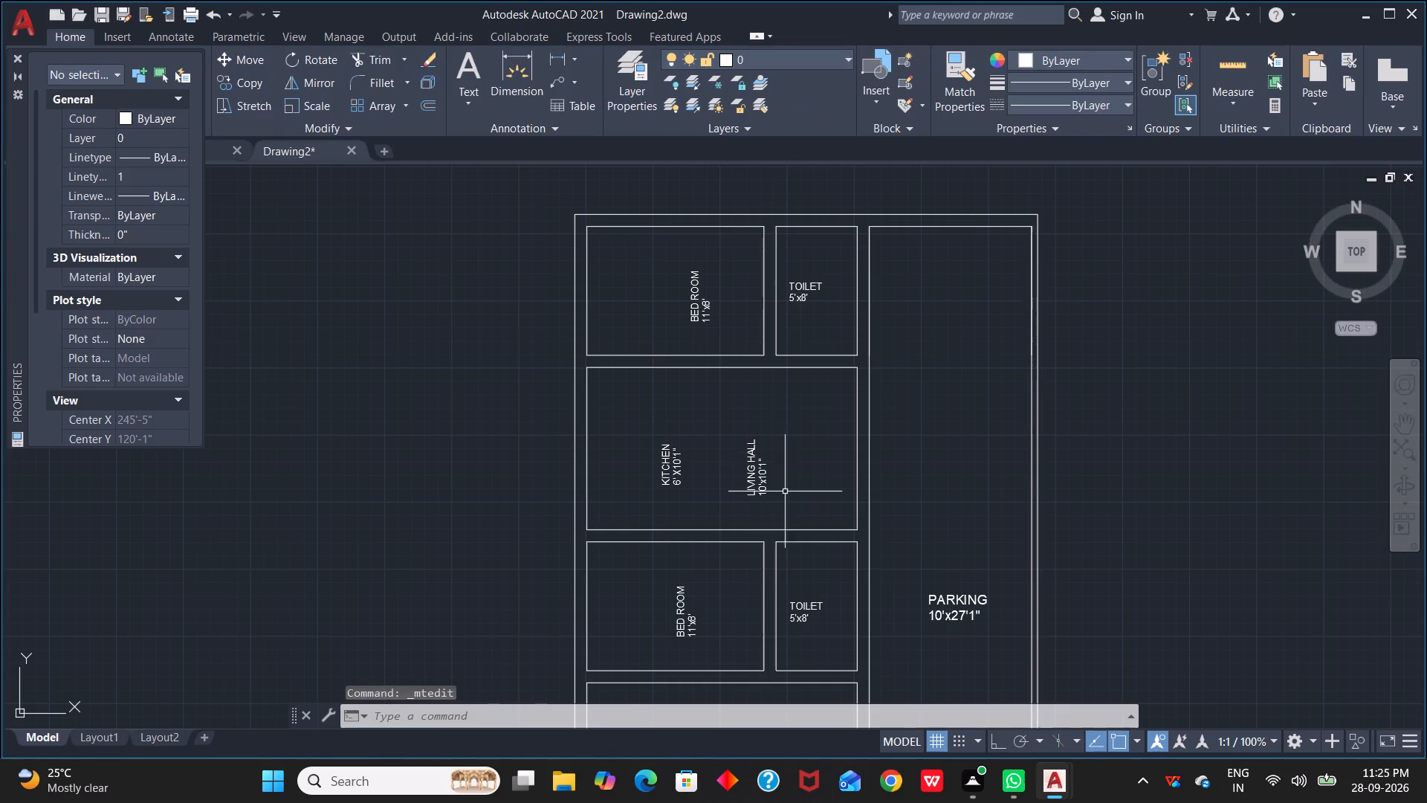
Rotate the LIVING HALL label 270° about its insertion point so that it reads horizontally.
scroll(774, 476, "up", 1)
left_click(737, 465)
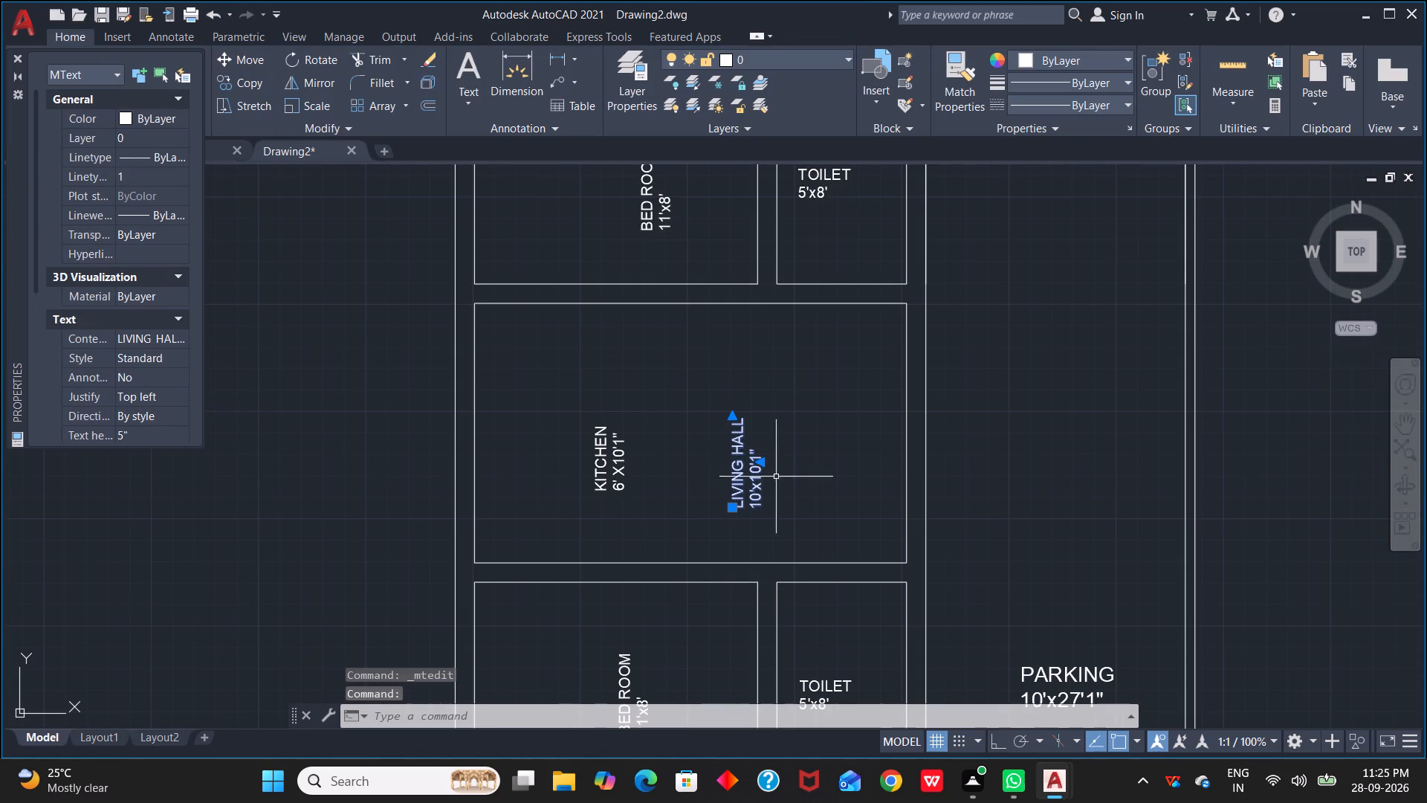
left_click(323, 57)
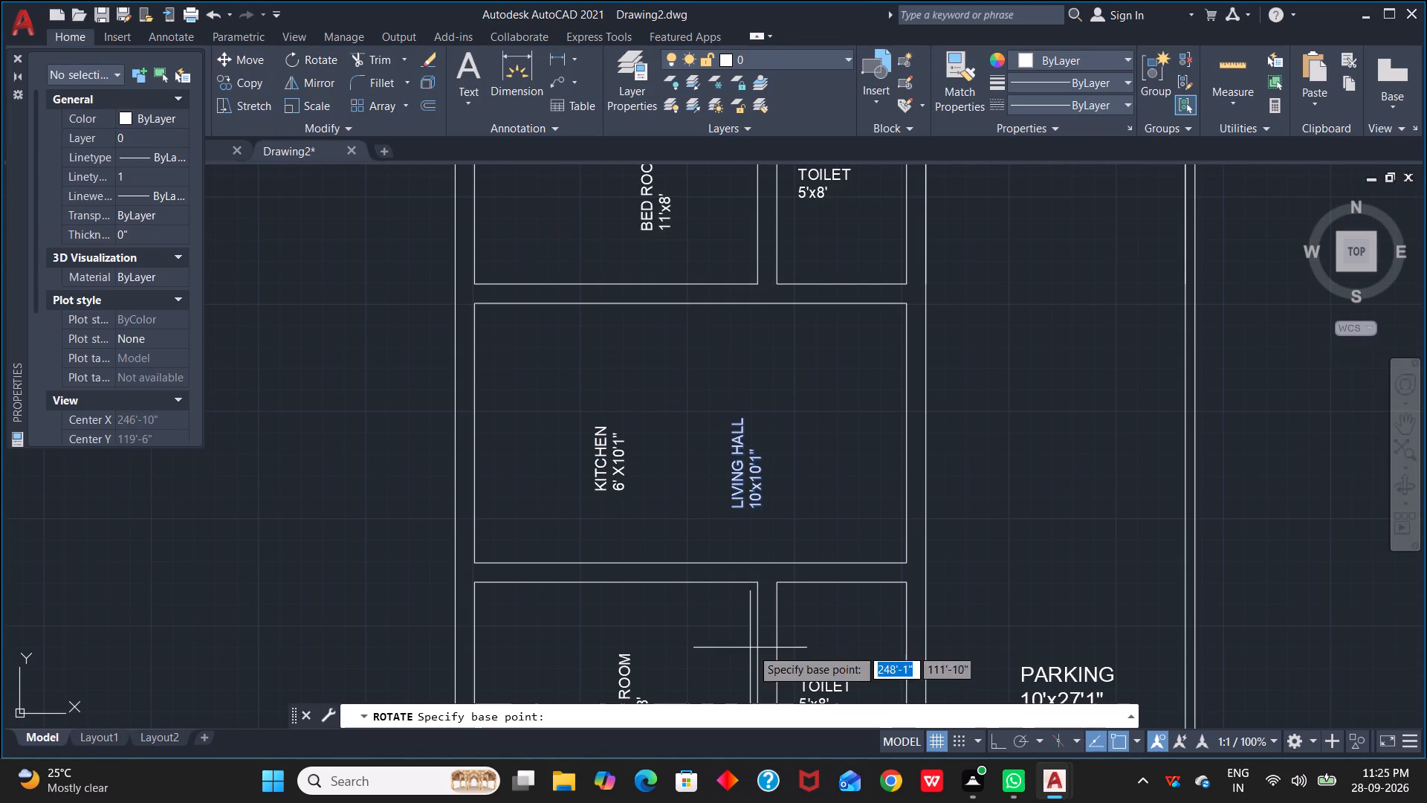
left_click(734, 508)
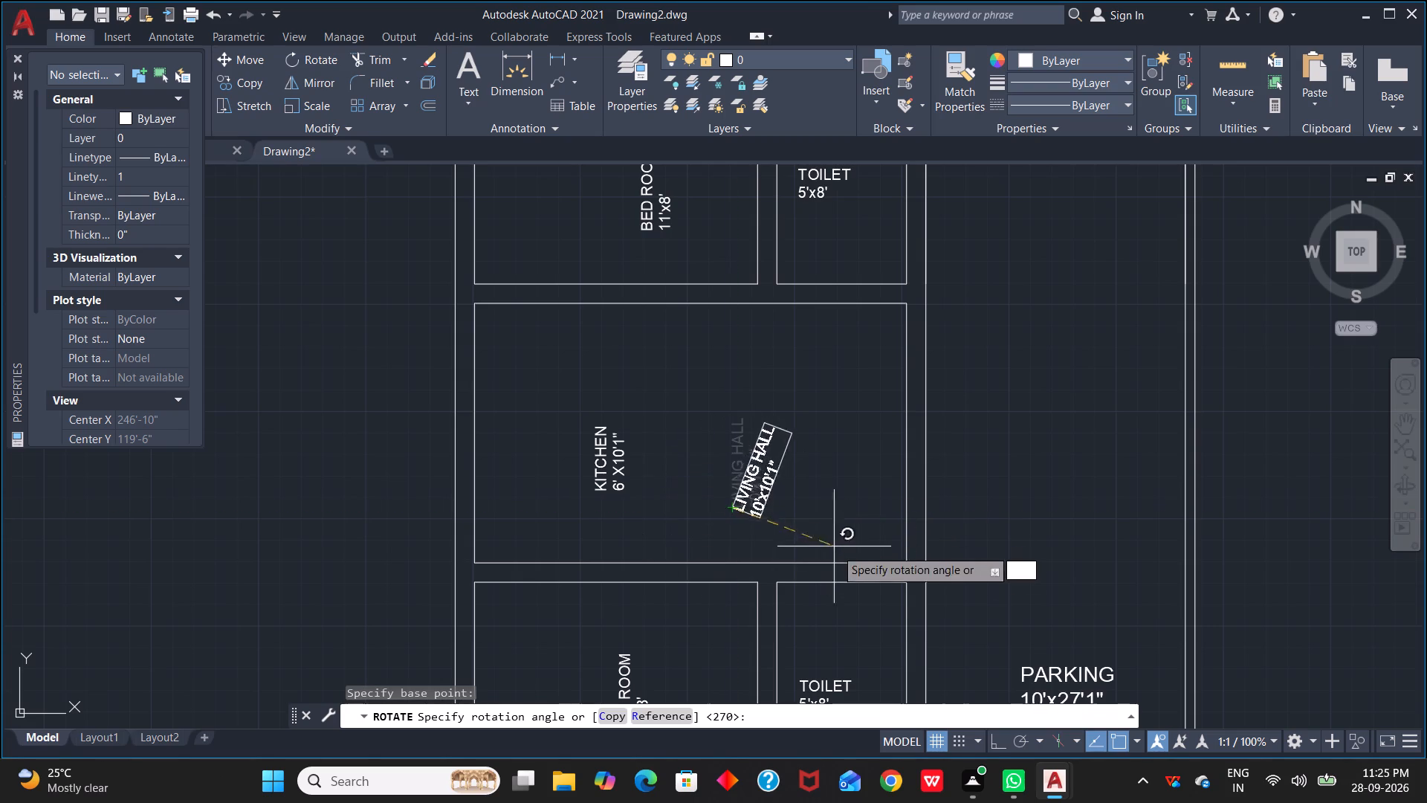
left_click(739, 617)
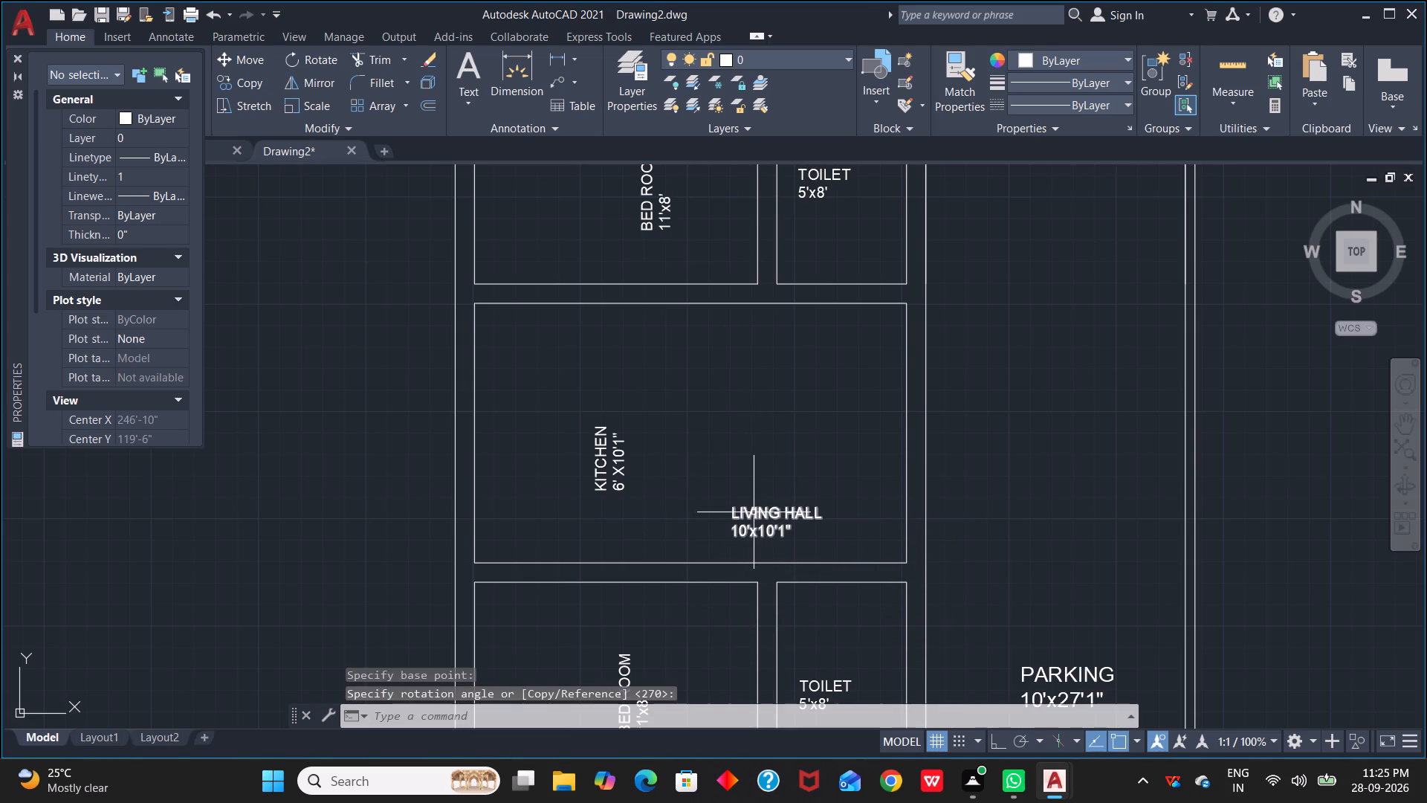
Move the LIVING HALL label slightly upward within its room.
left_click(754, 512)
left_click_drag(731, 511, 734, 482)
left_click(734, 482)
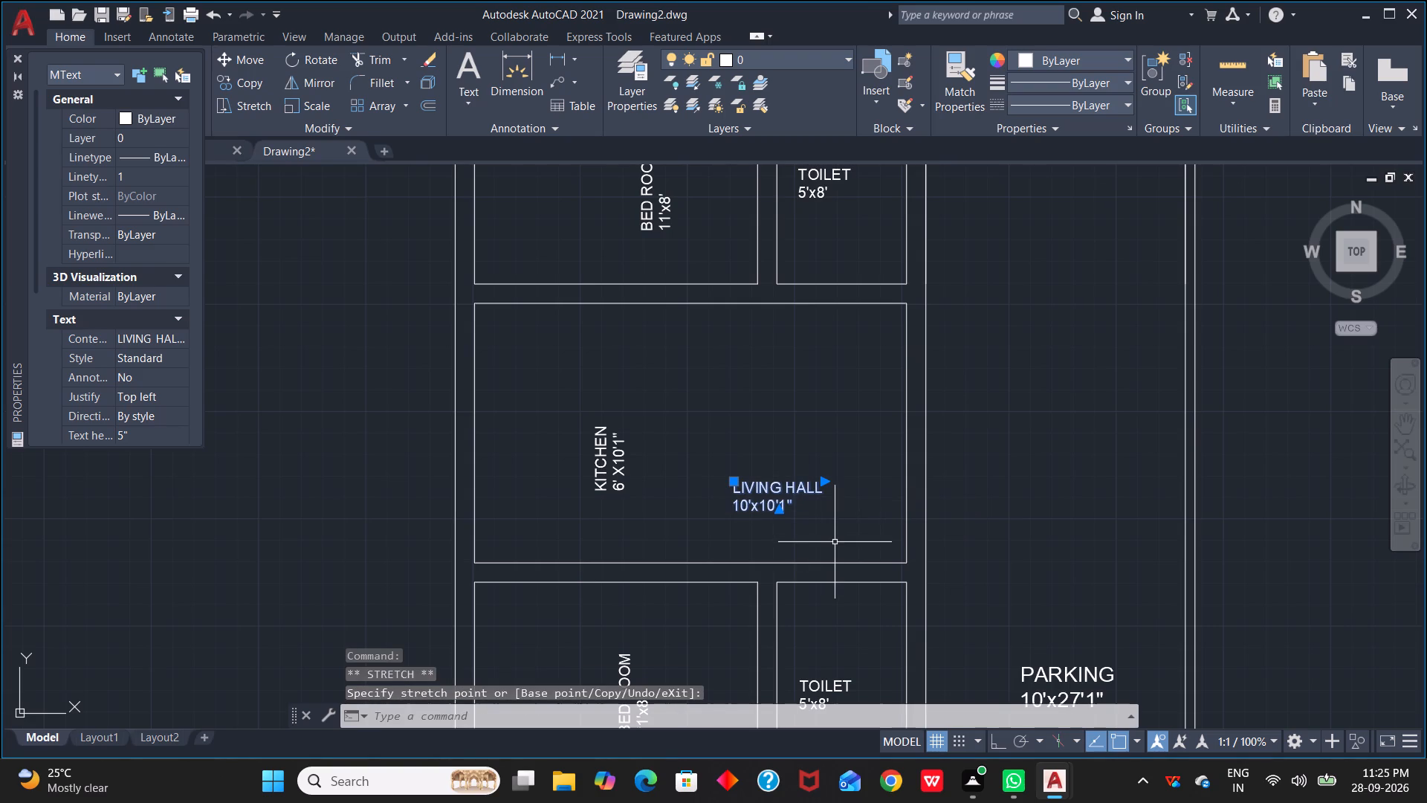
key("Escape")
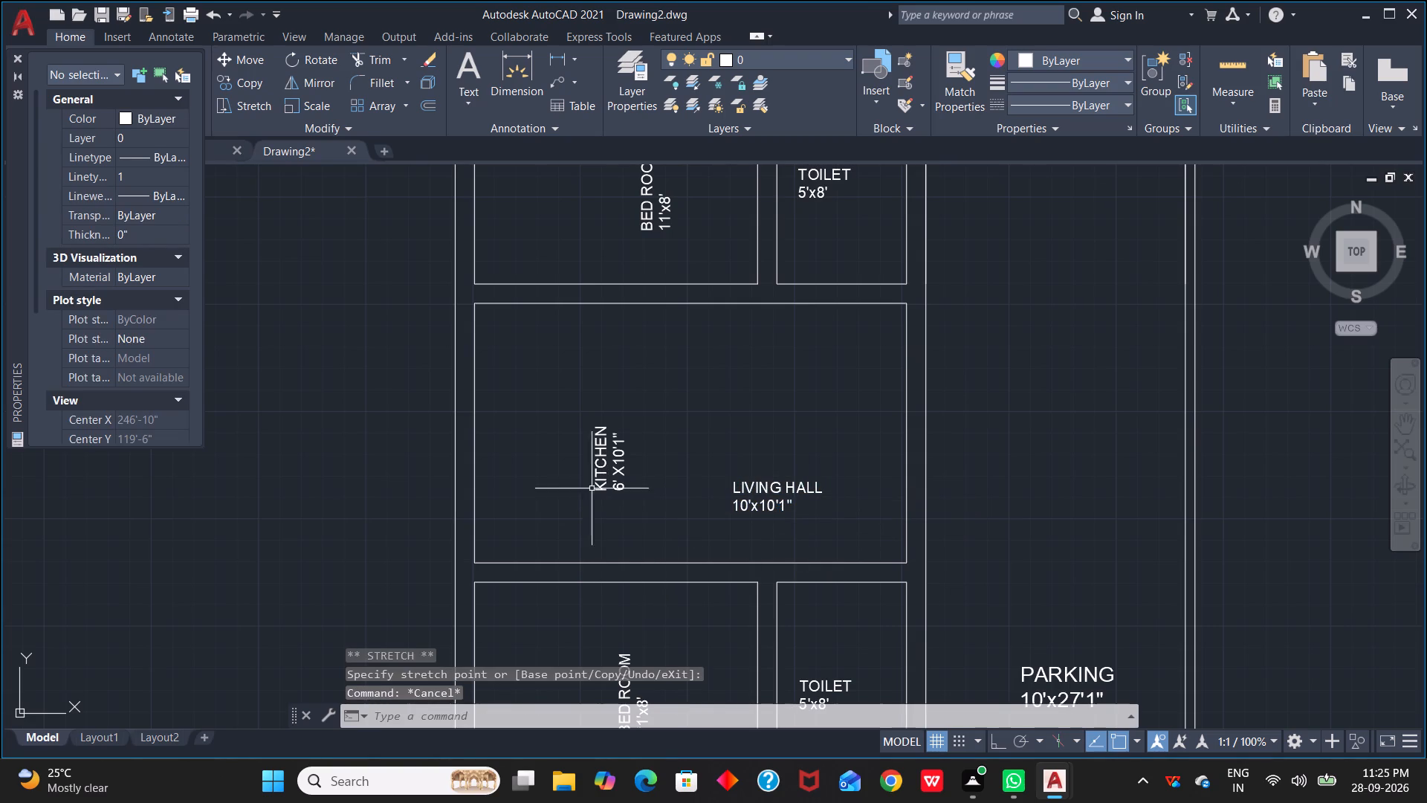
Move the KITCHEN label toward the left wall of the same room.
left_click(600, 458)
left_click_drag(592, 491, 517, 480)
left_click(517, 480)
key("Escape")
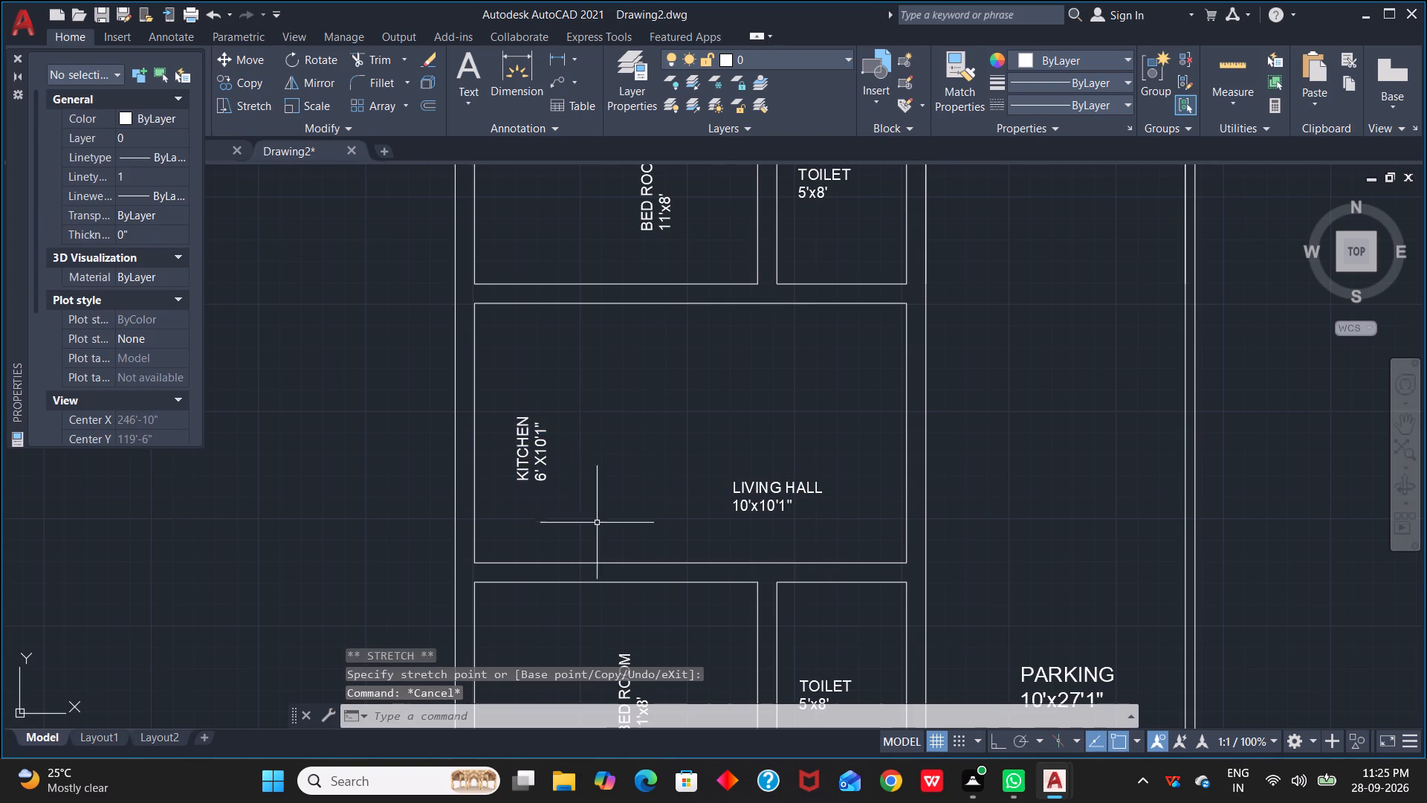
Delete both BED ROOM labels from the large bottom room of the lower unit.
scroll(644, 459, "down", 1)
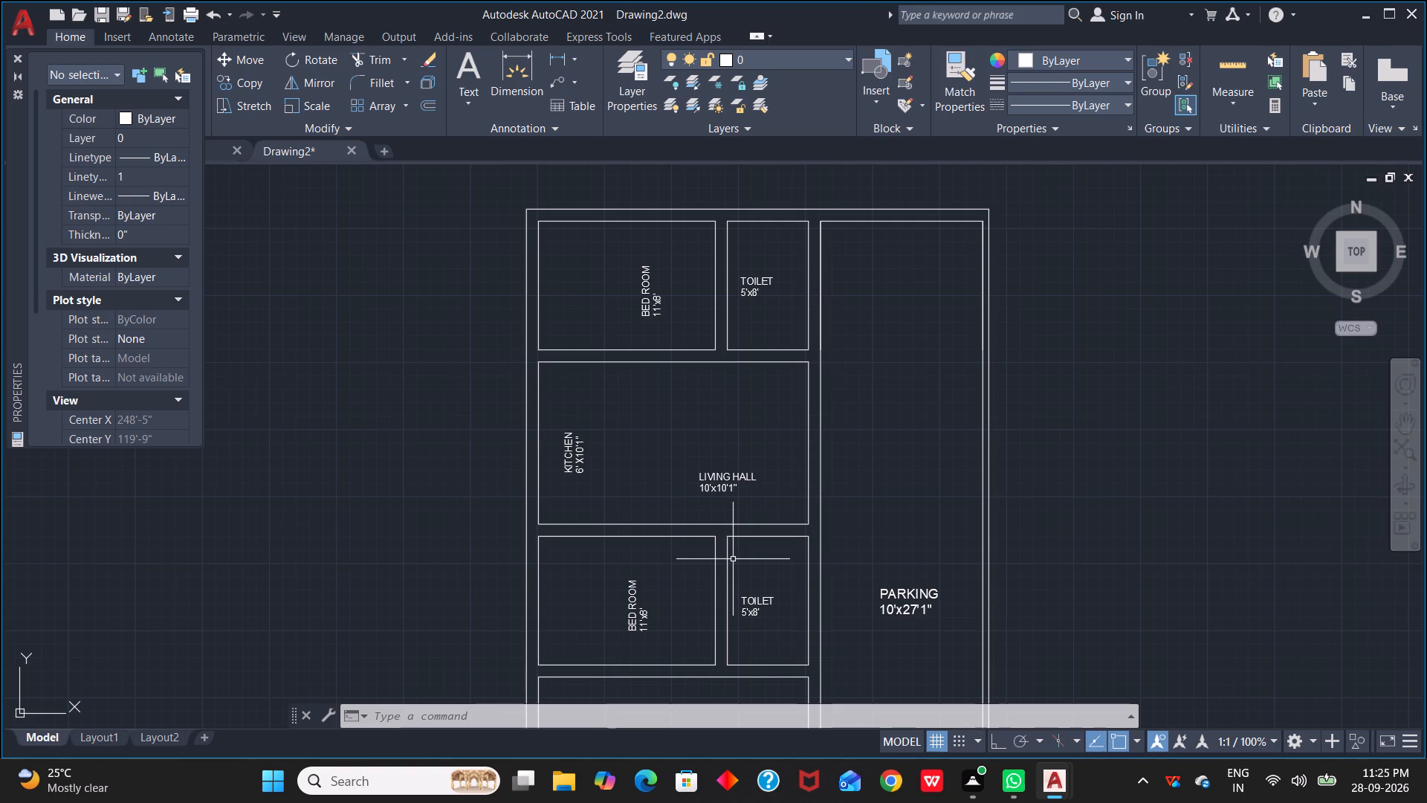
scroll(706, 642, "down", 1)
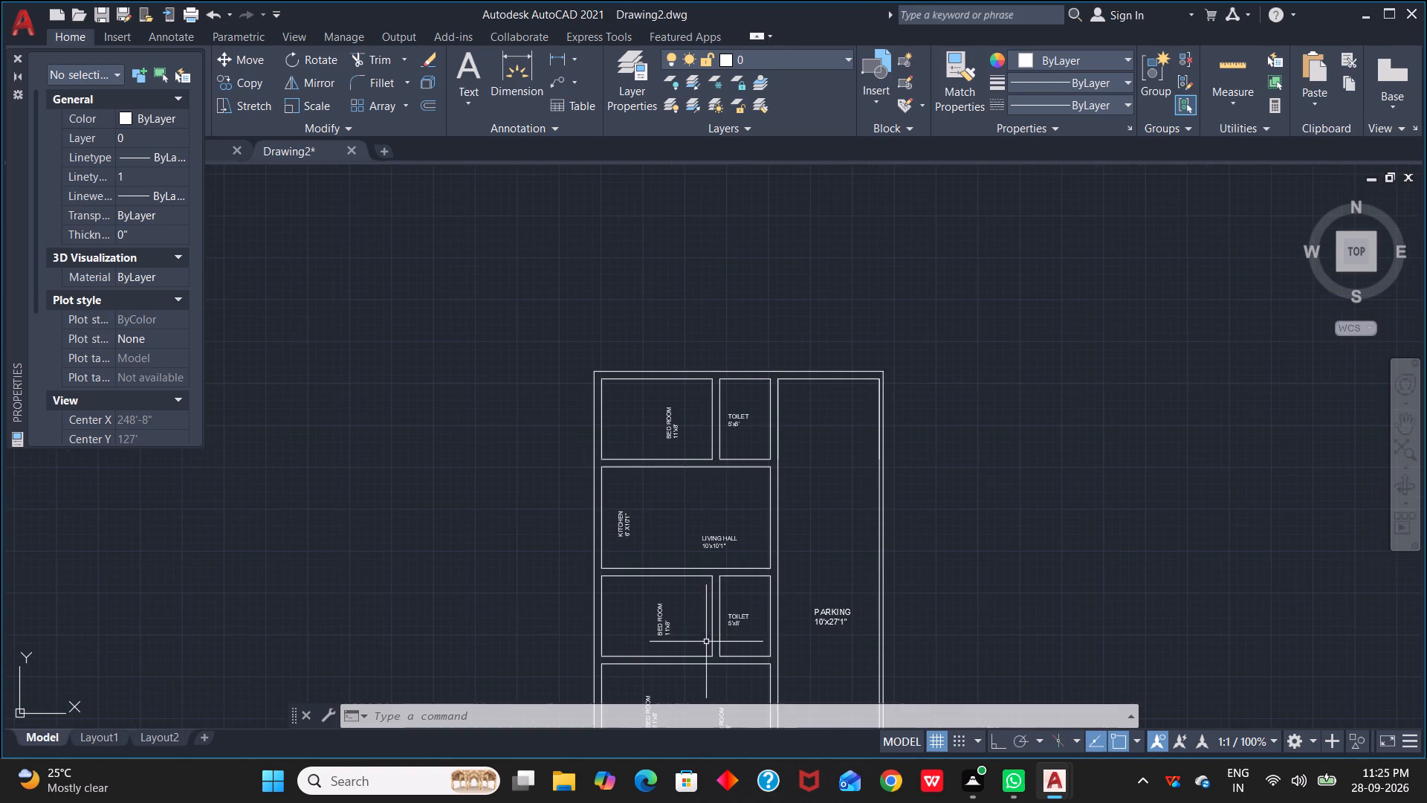
middle_click_drag(708, 629, 735, 386)
left_click(679, 469)
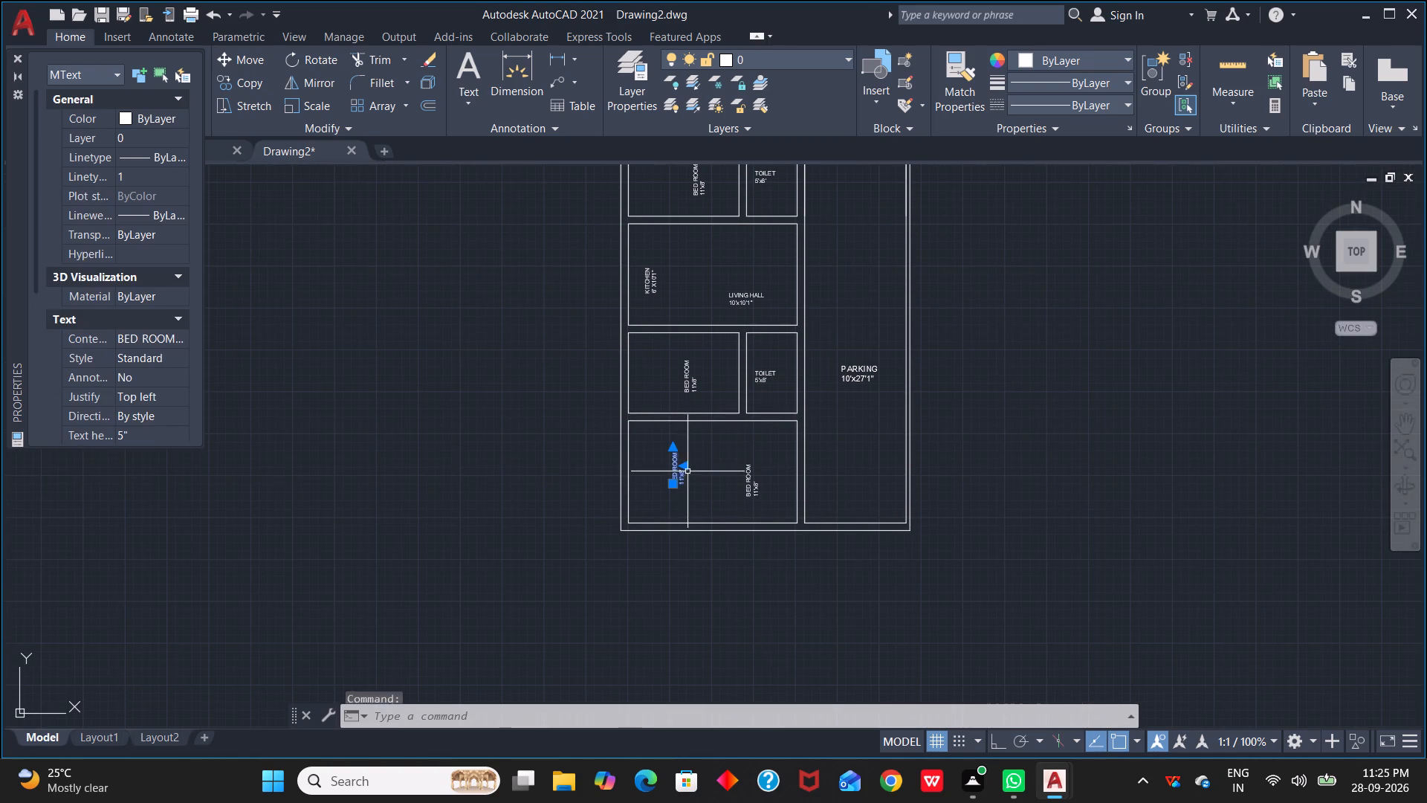
key("Delete")
left_click(751, 480)
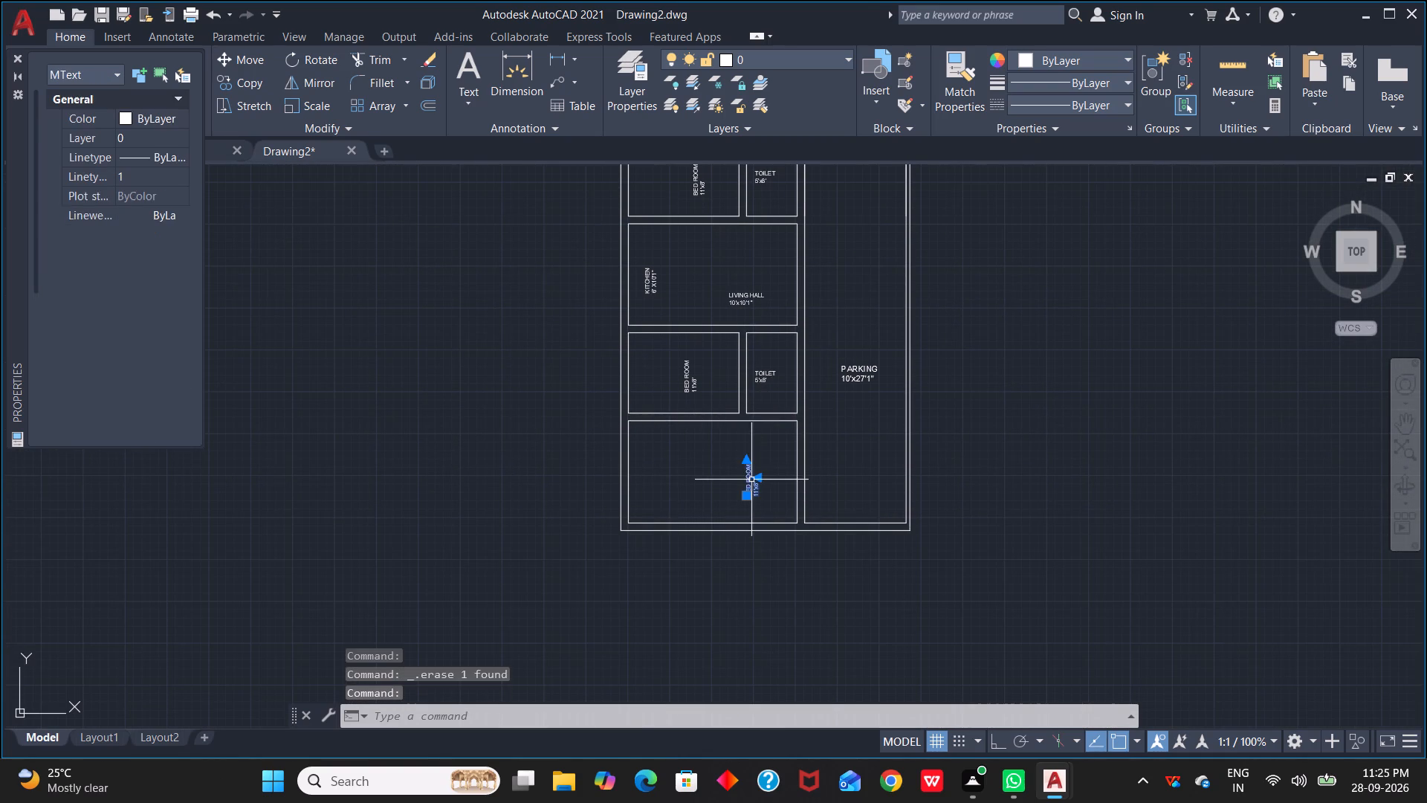
key("Delete")
Copy the KITCHEN label straight down into the bottom room, near its left wall.
left_click(656, 289)
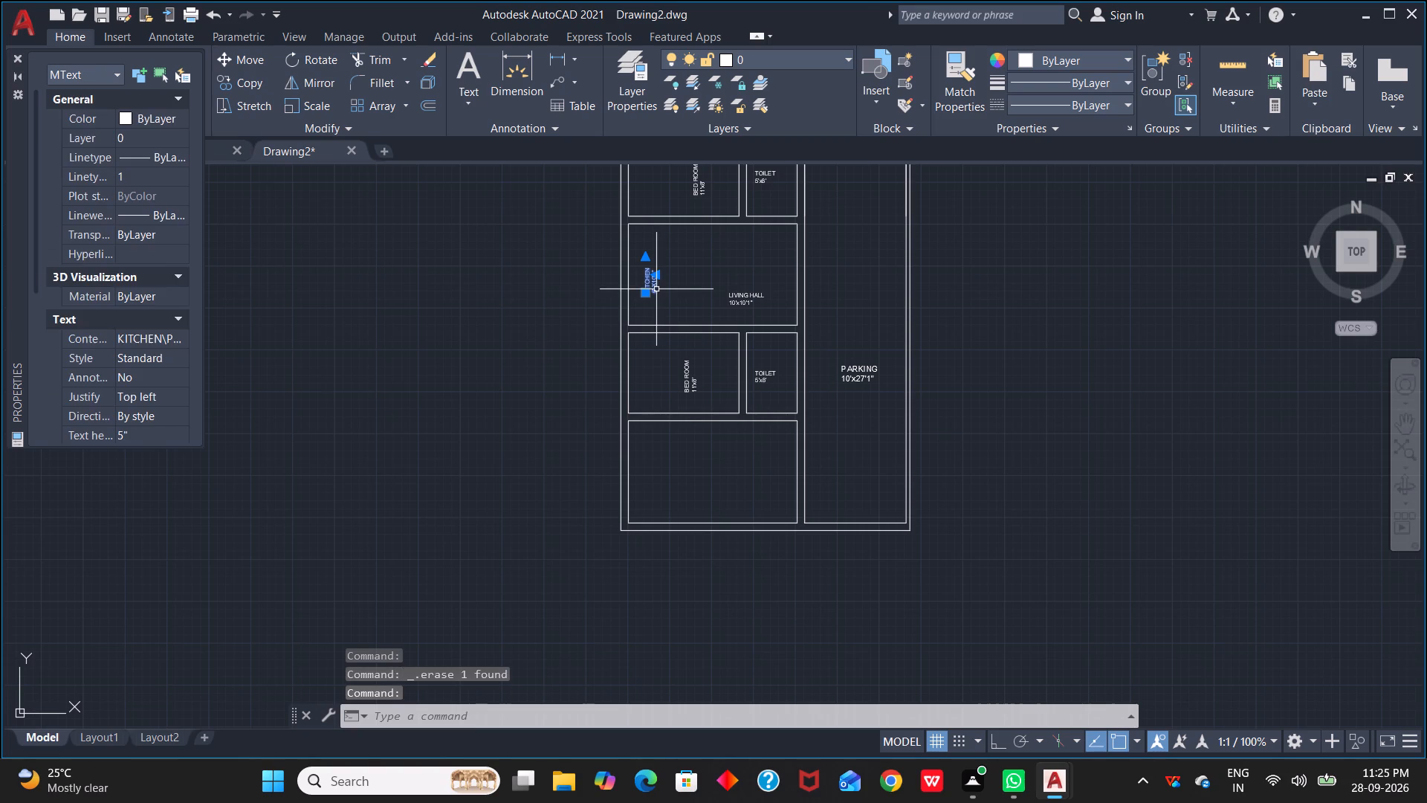
type("CO")
key("space")
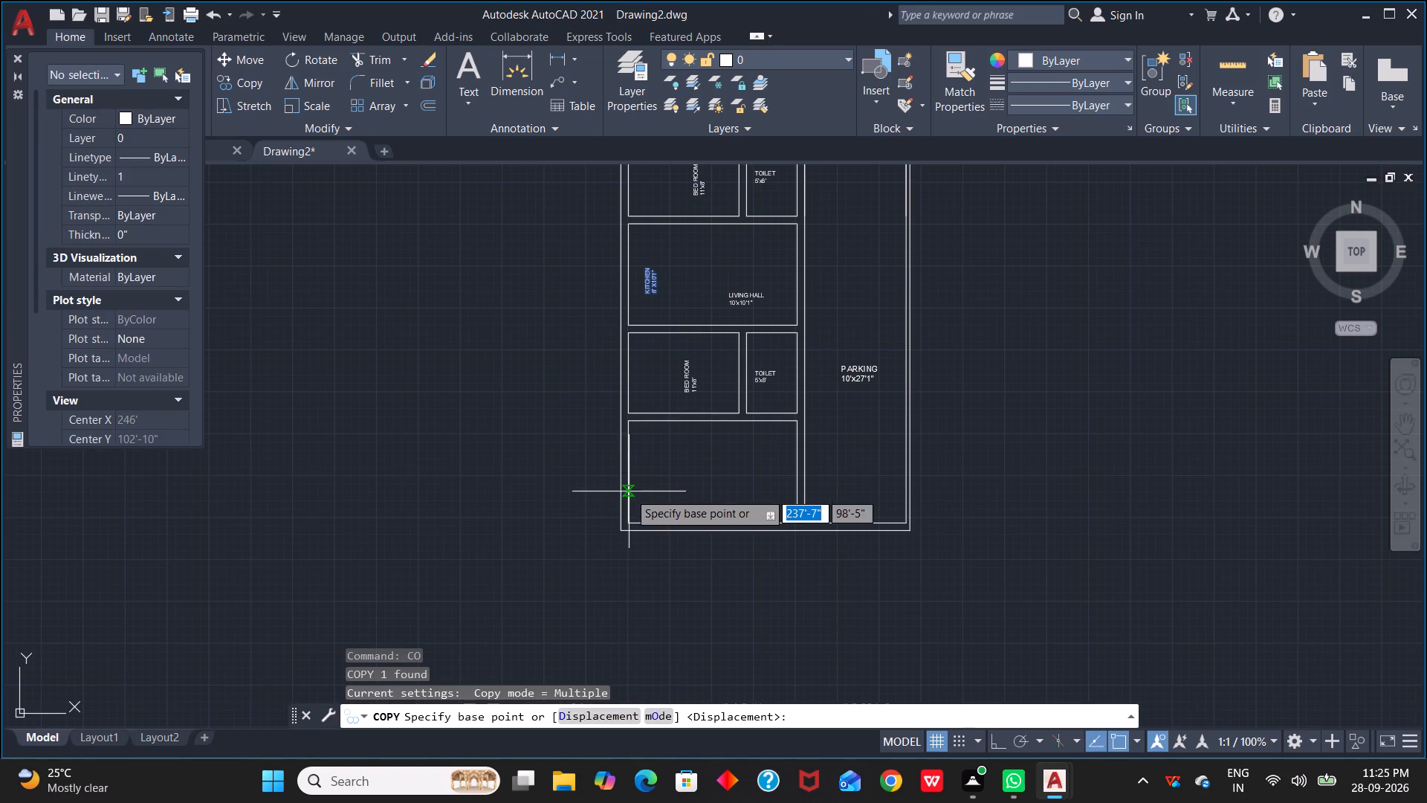
left_click(647, 288)
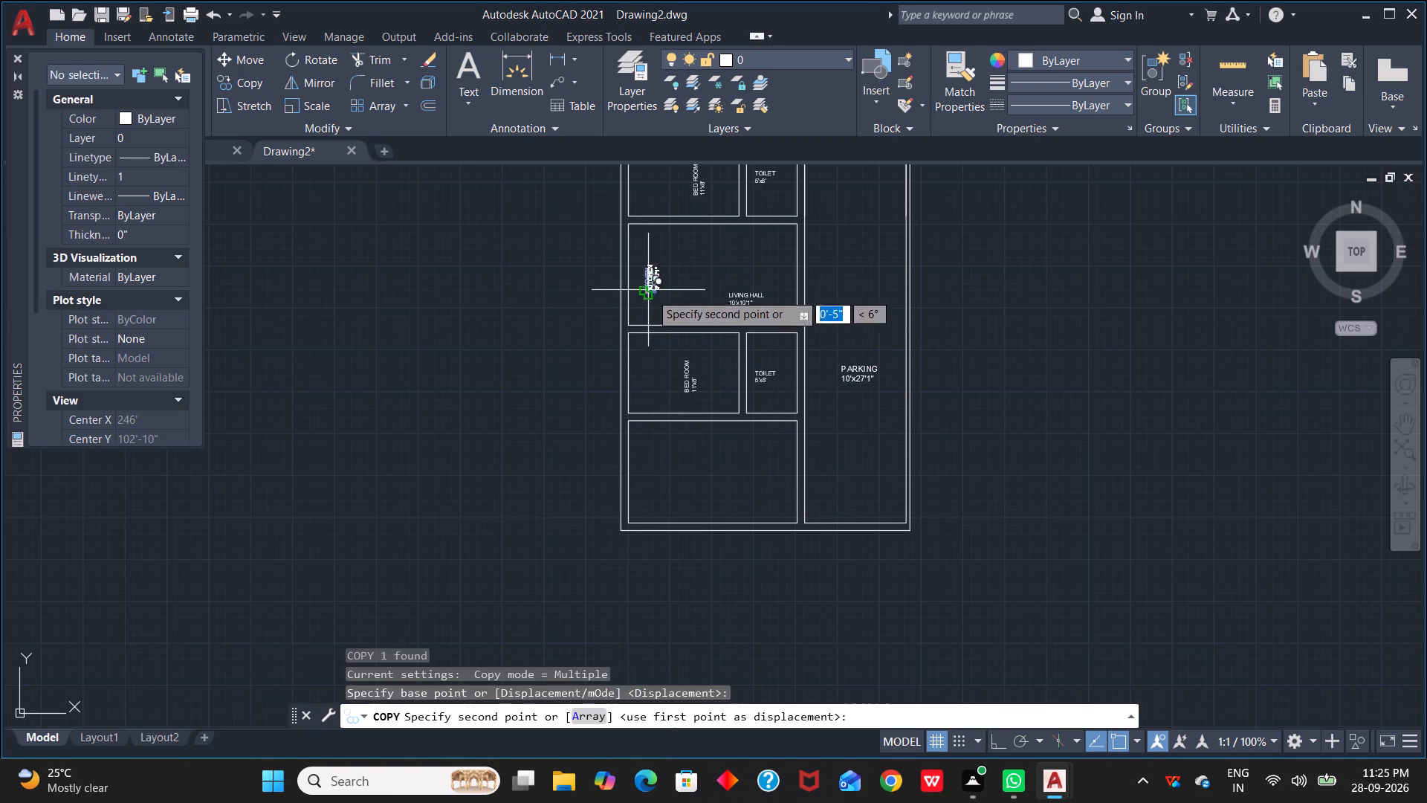
left_click(642, 486)
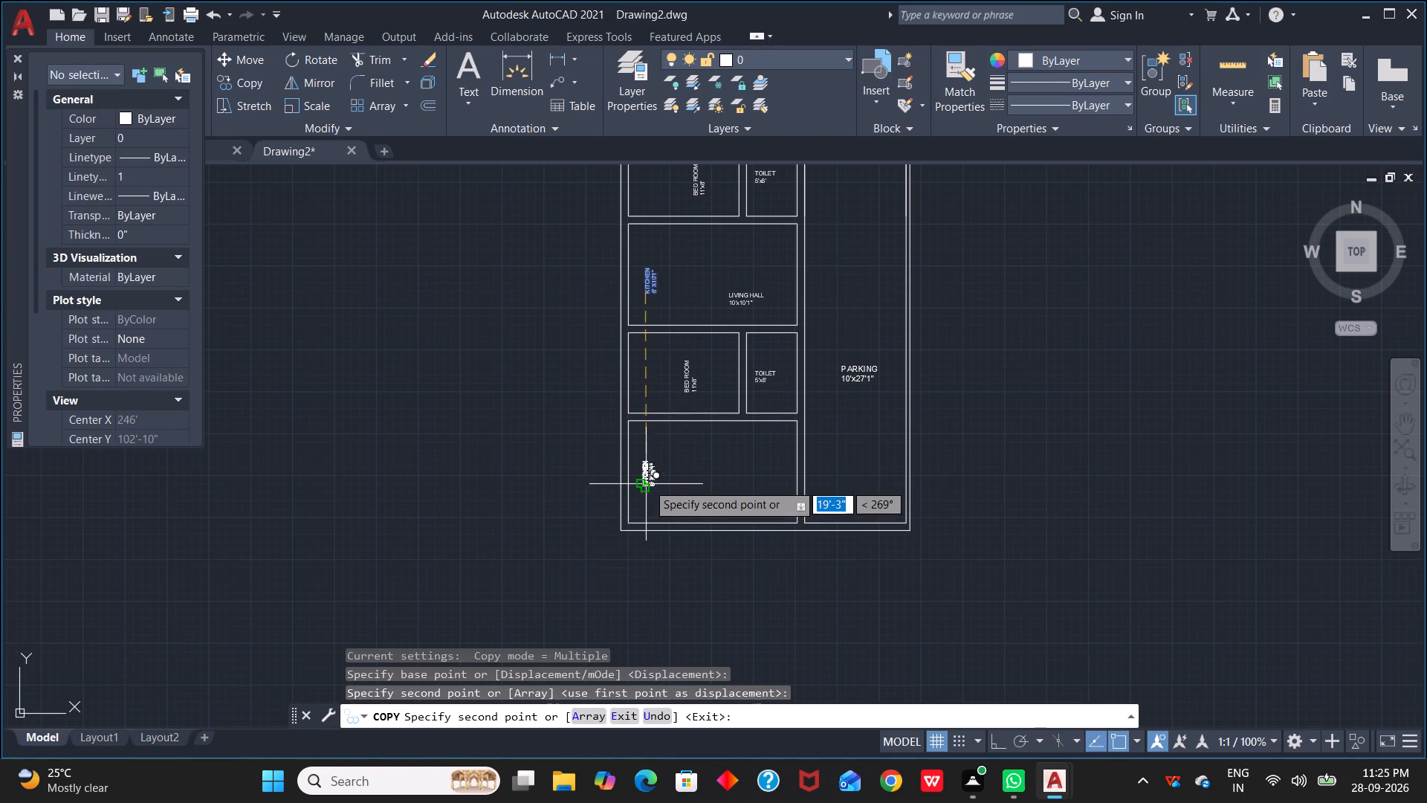
key("Escape")
Copy the LIVING HALL label straight down into the right part of the bottom room.
left_click(748, 293)
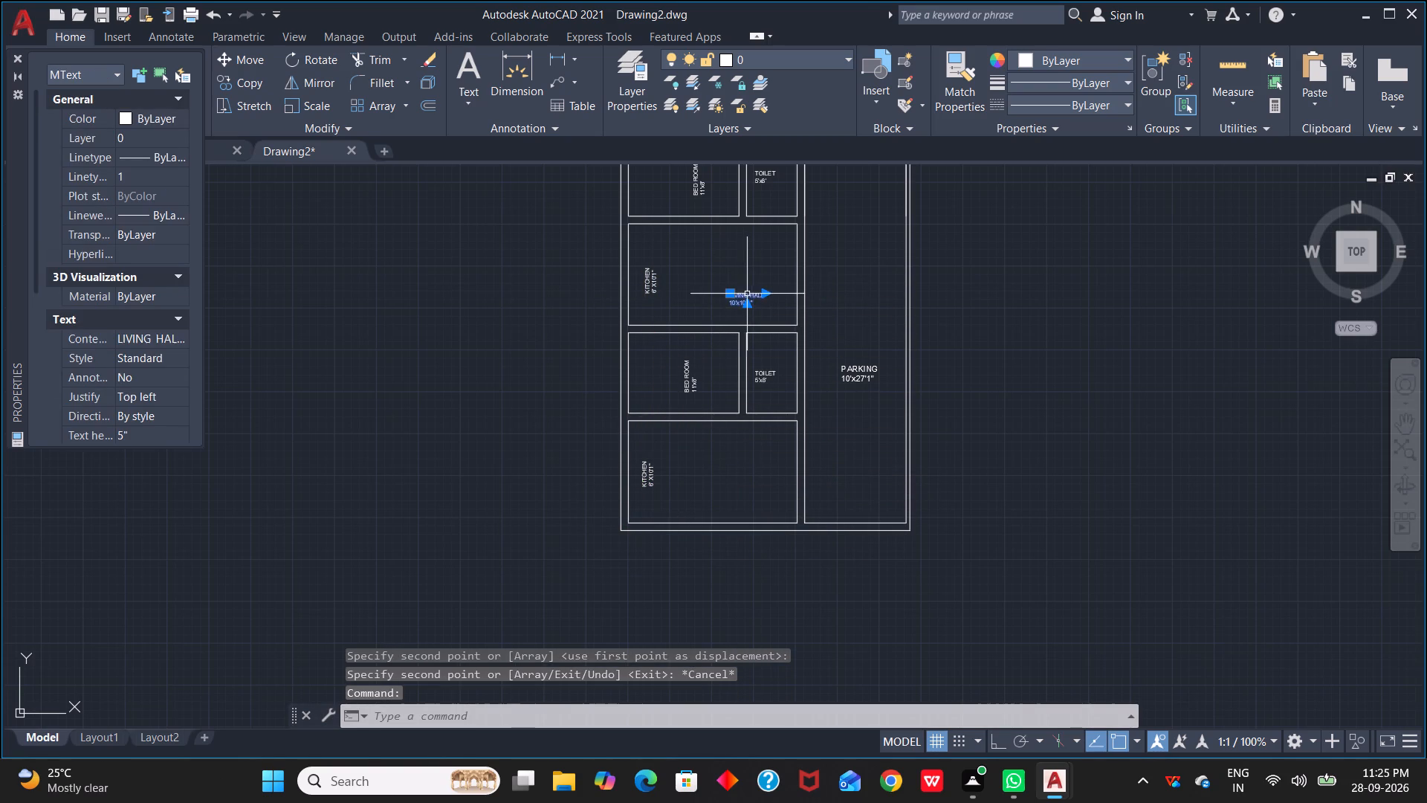
key("c")
key("o")
key("space")
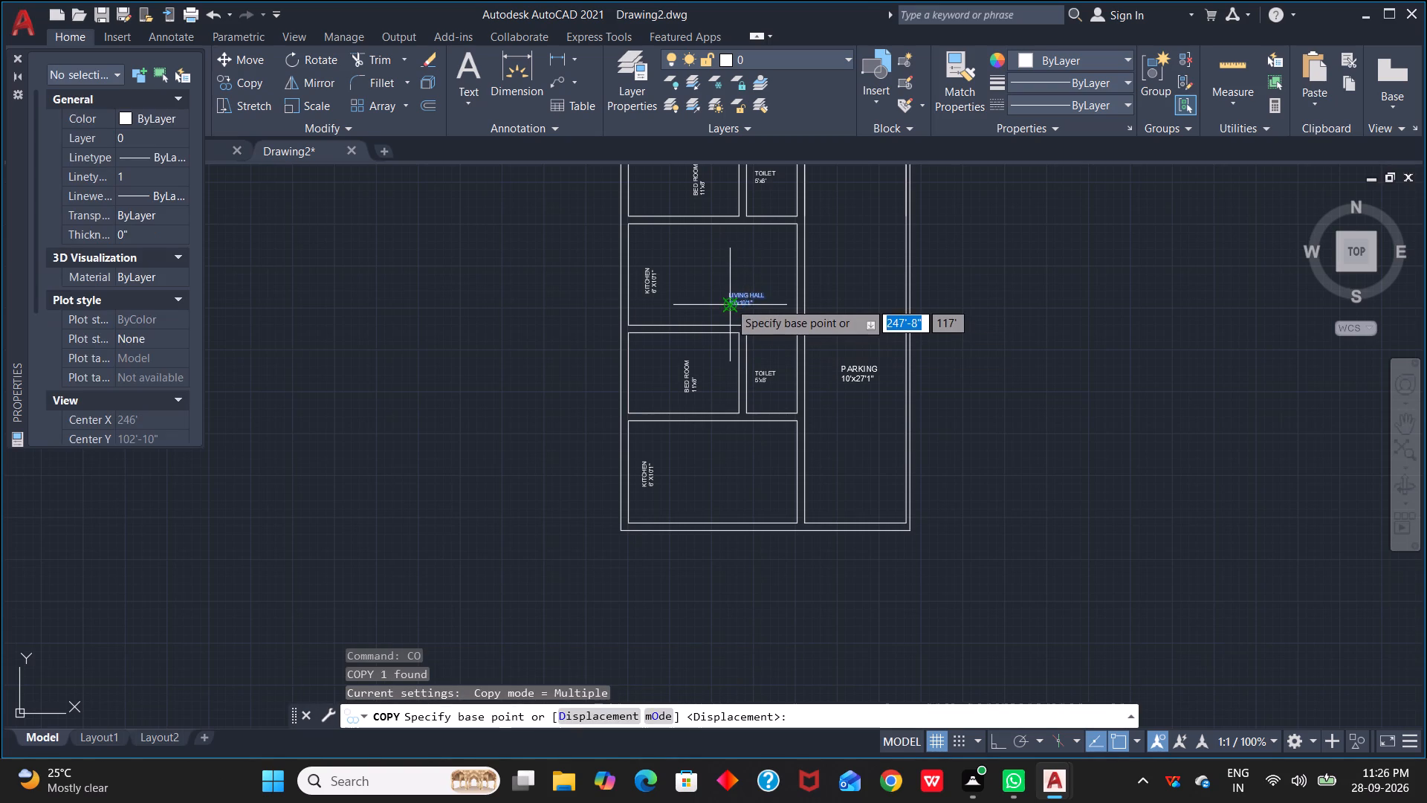
left_click(730, 294)
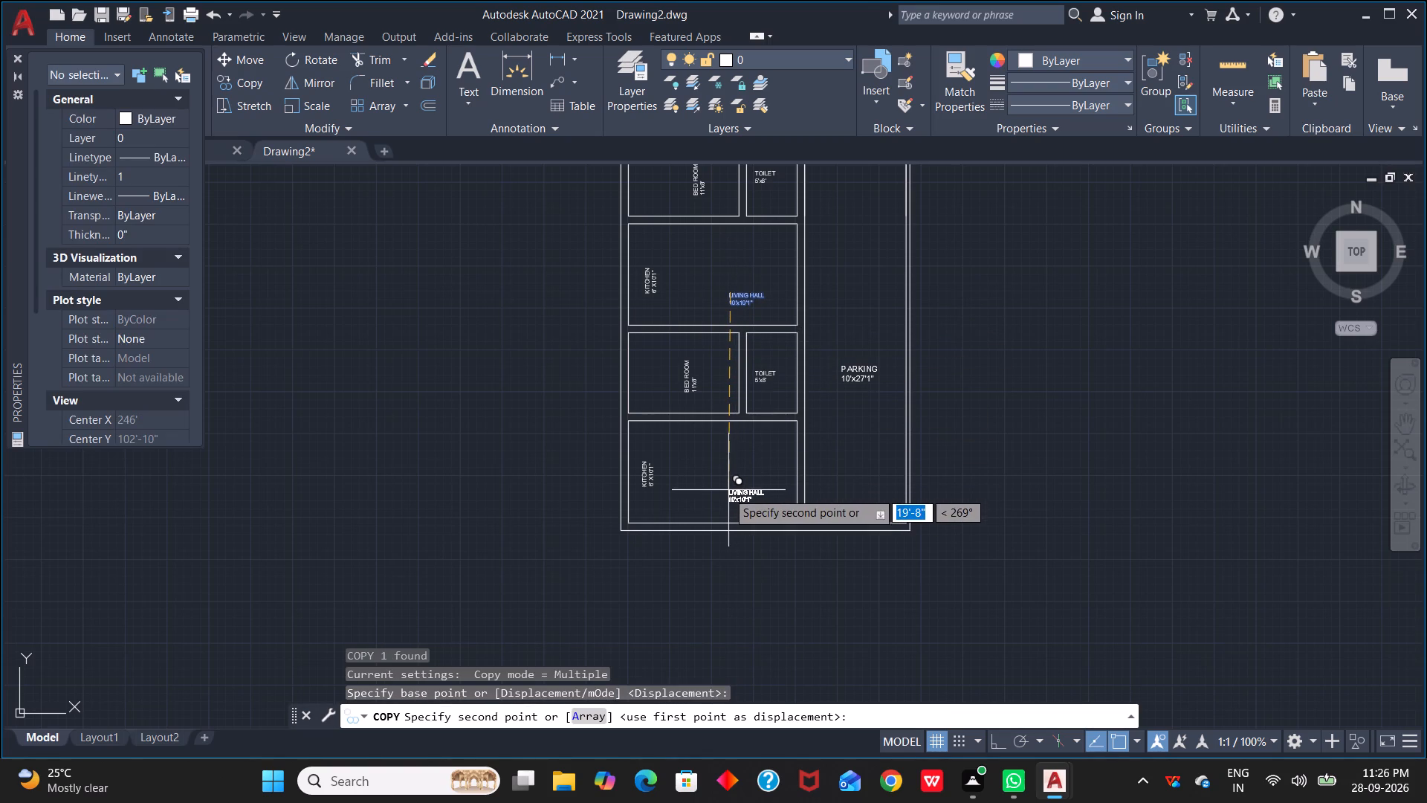
left_click(727, 492)
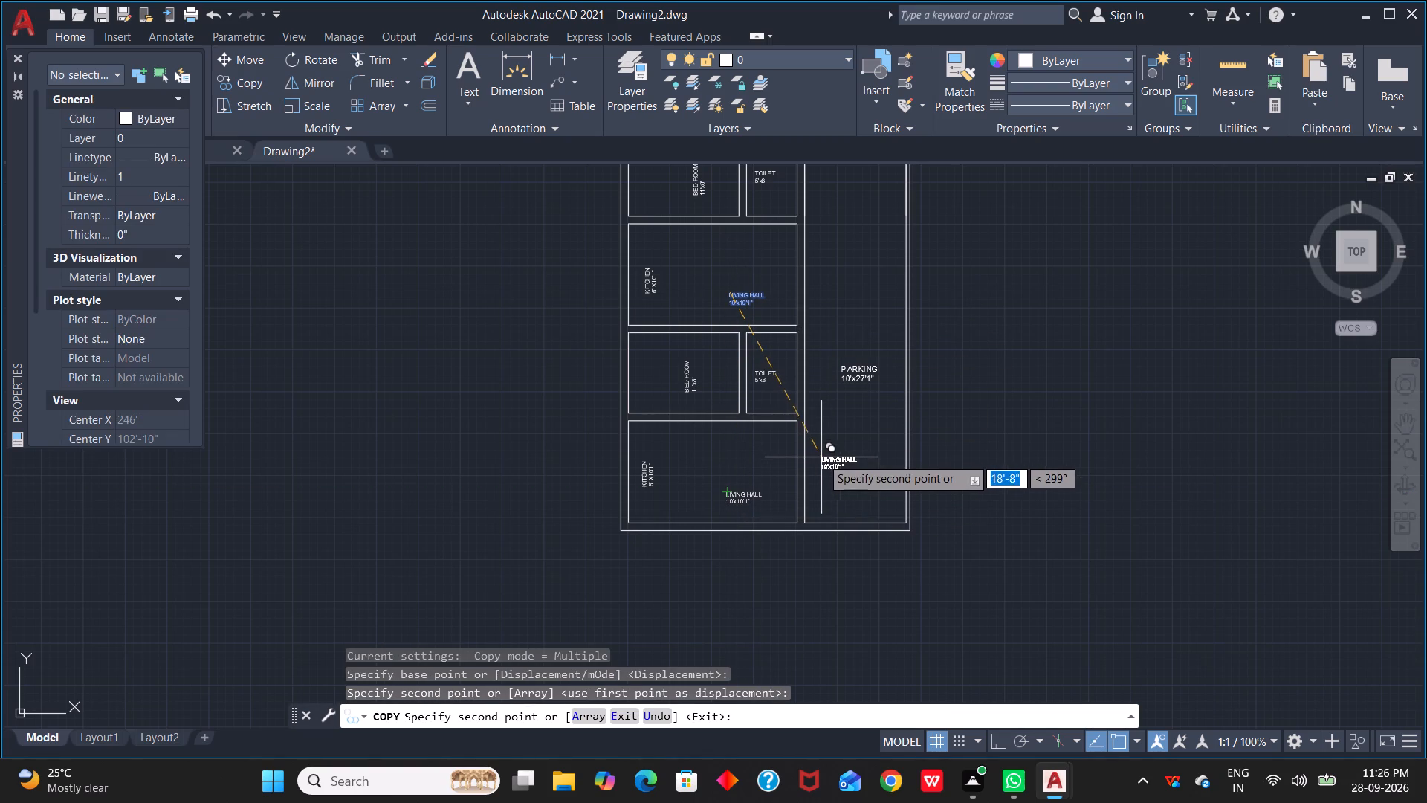
key("Escape")
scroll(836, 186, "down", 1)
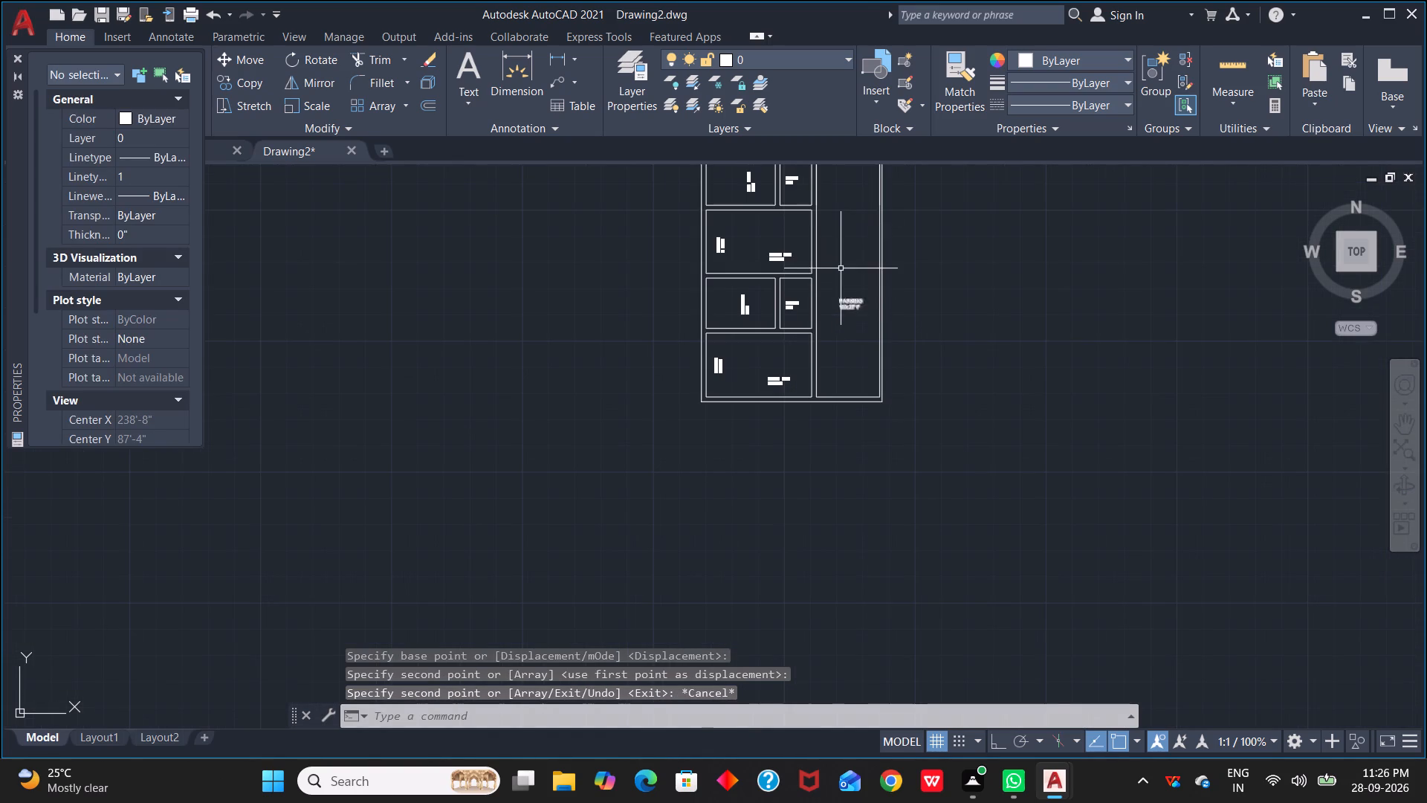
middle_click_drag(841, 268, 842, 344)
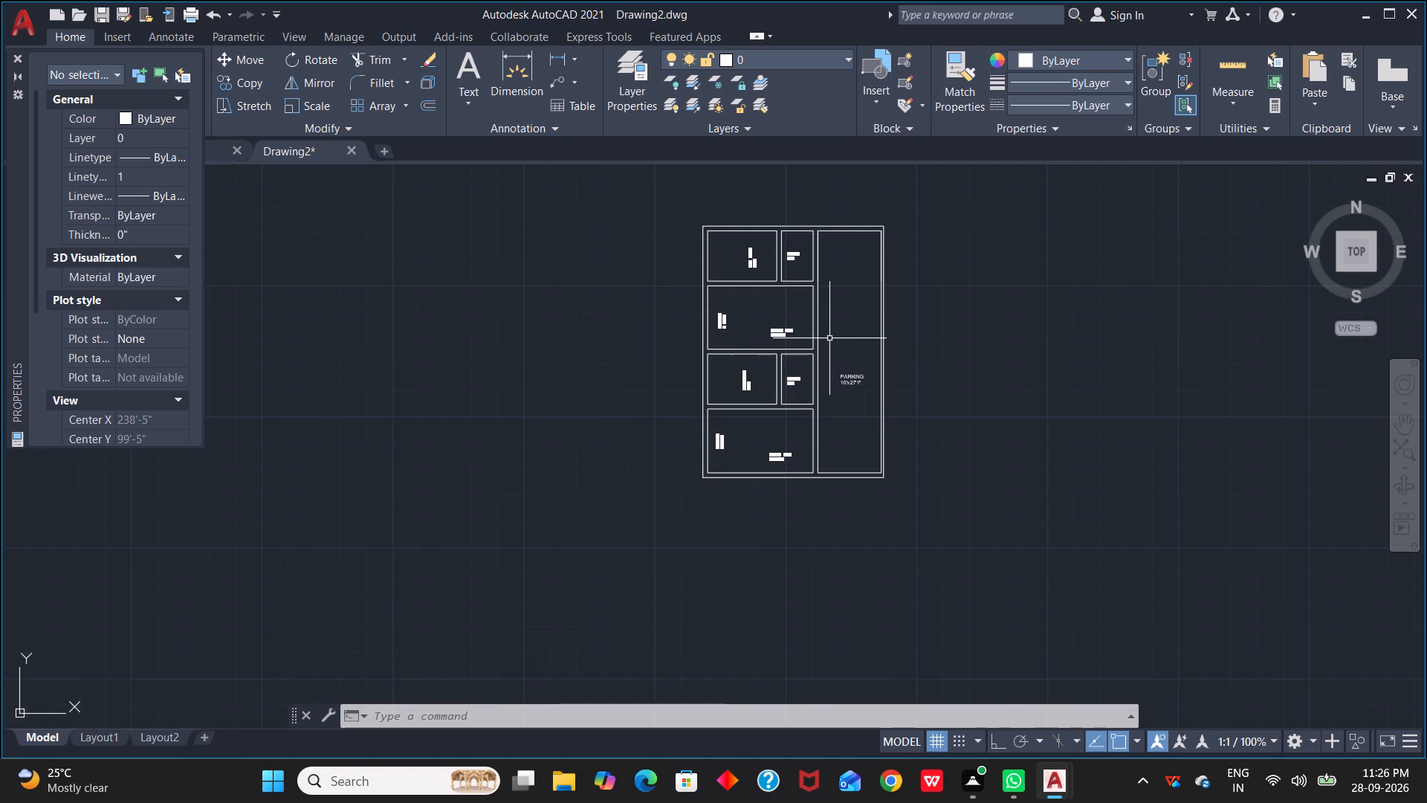
Offset the parking area's right inner wall line 6' into the parking area.
scroll(836, 272, "up", 1)
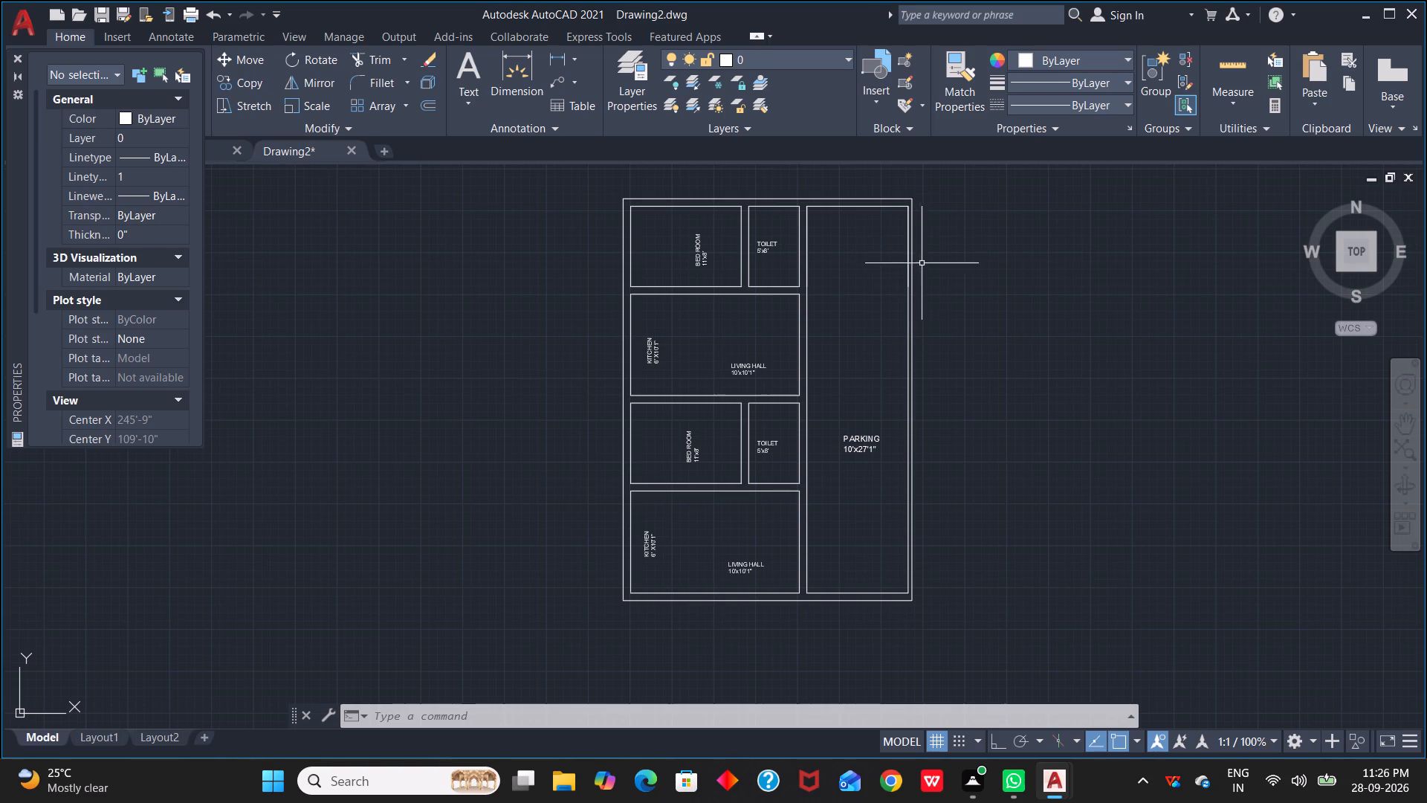
scroll(916, 274, "up", 1)
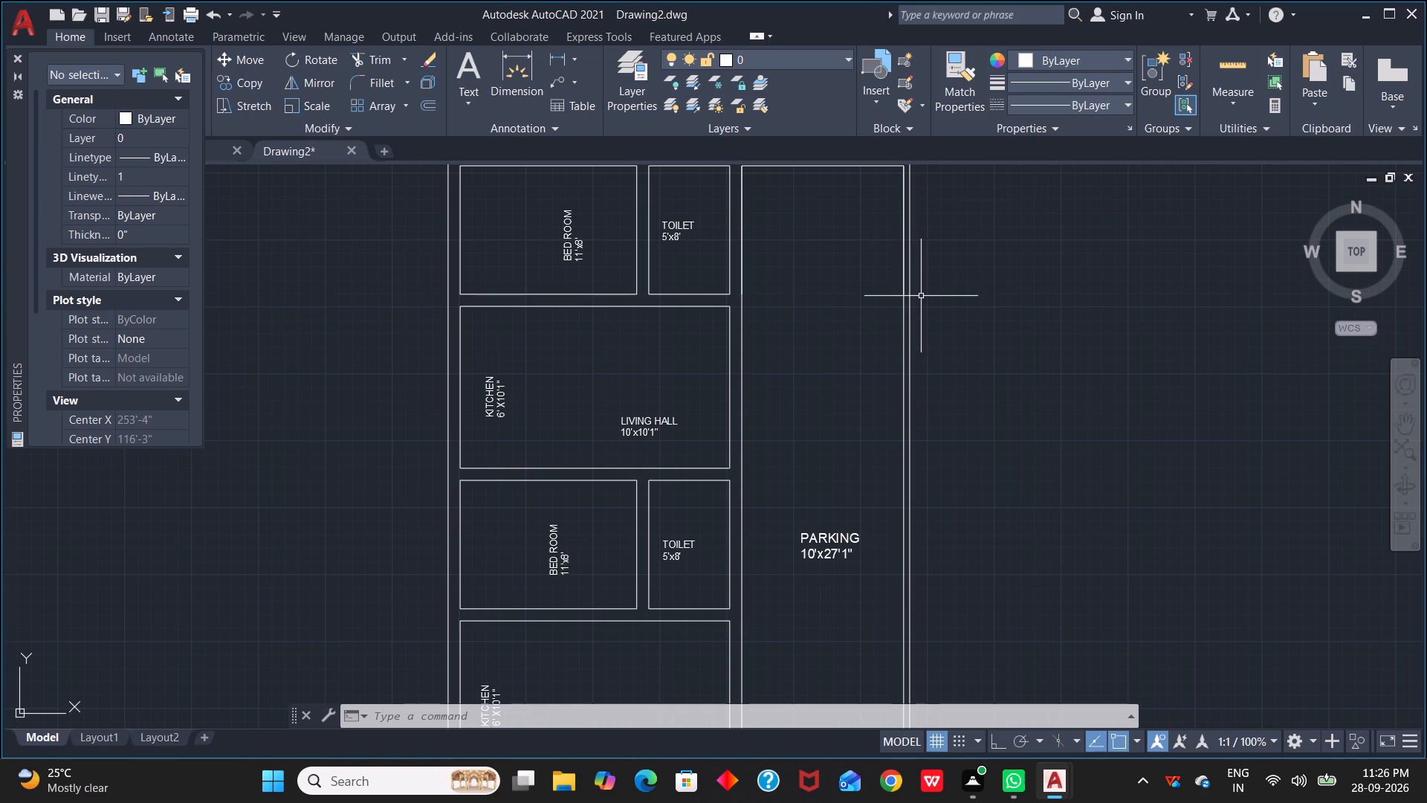
scroll(921, 296, "up", 1)
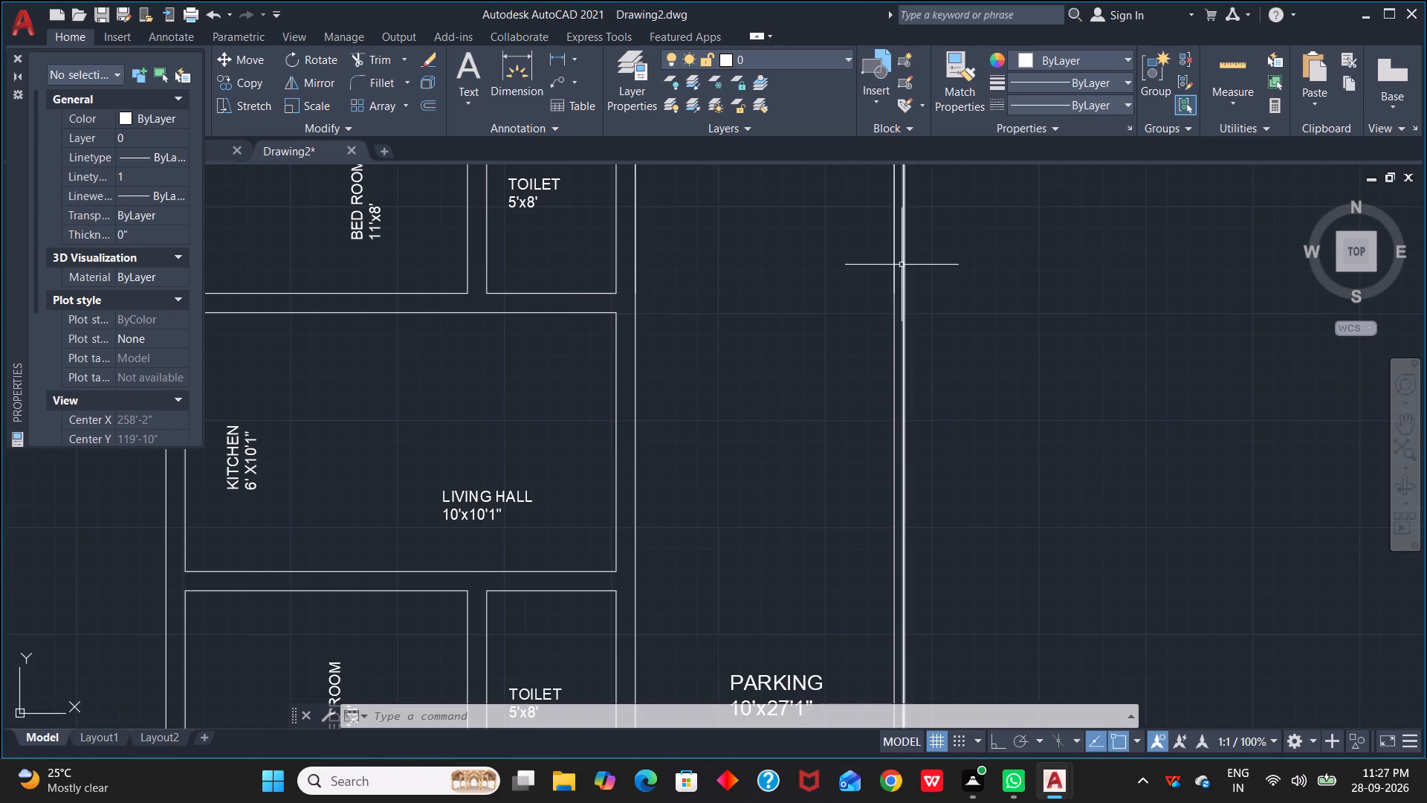
type("O")
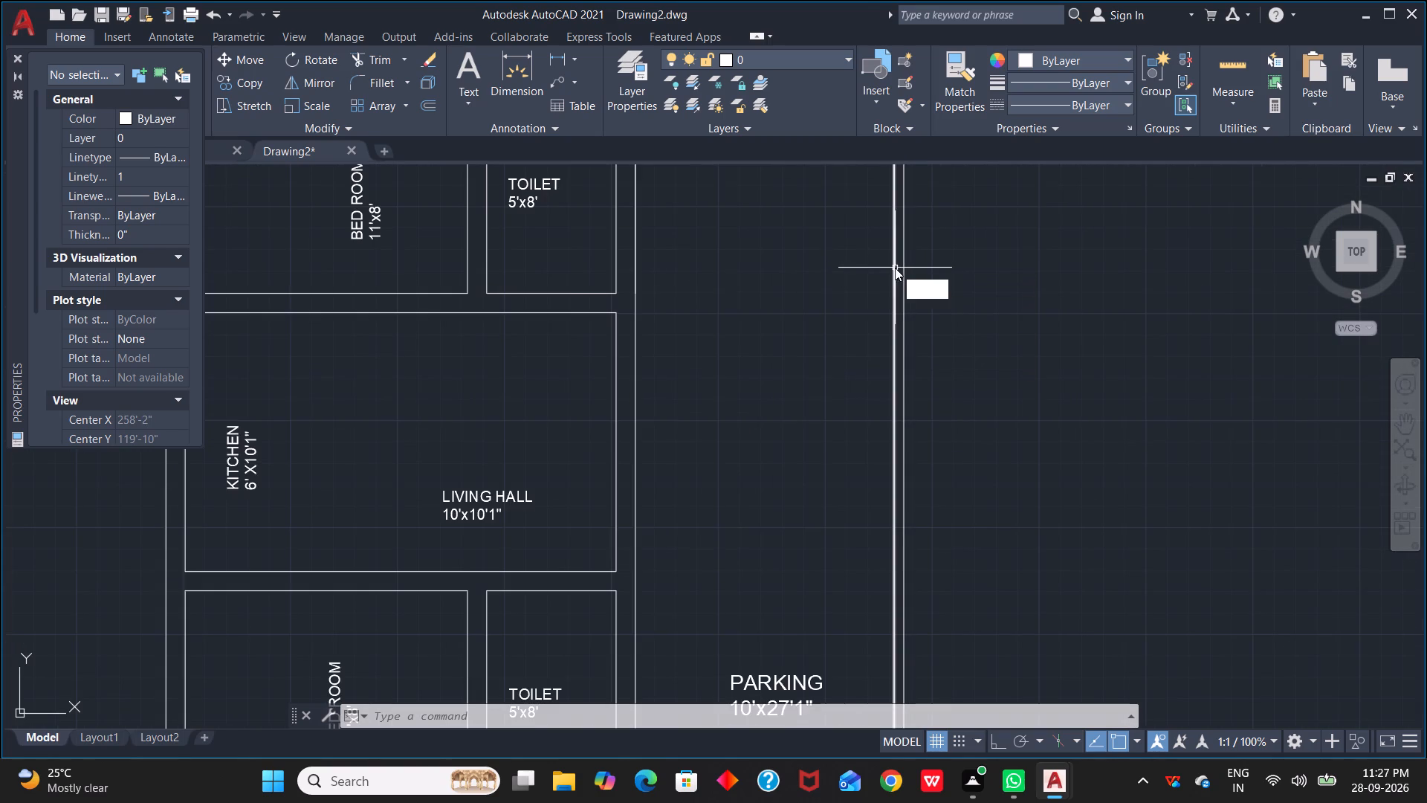
key("space")
left_click(893, 268)
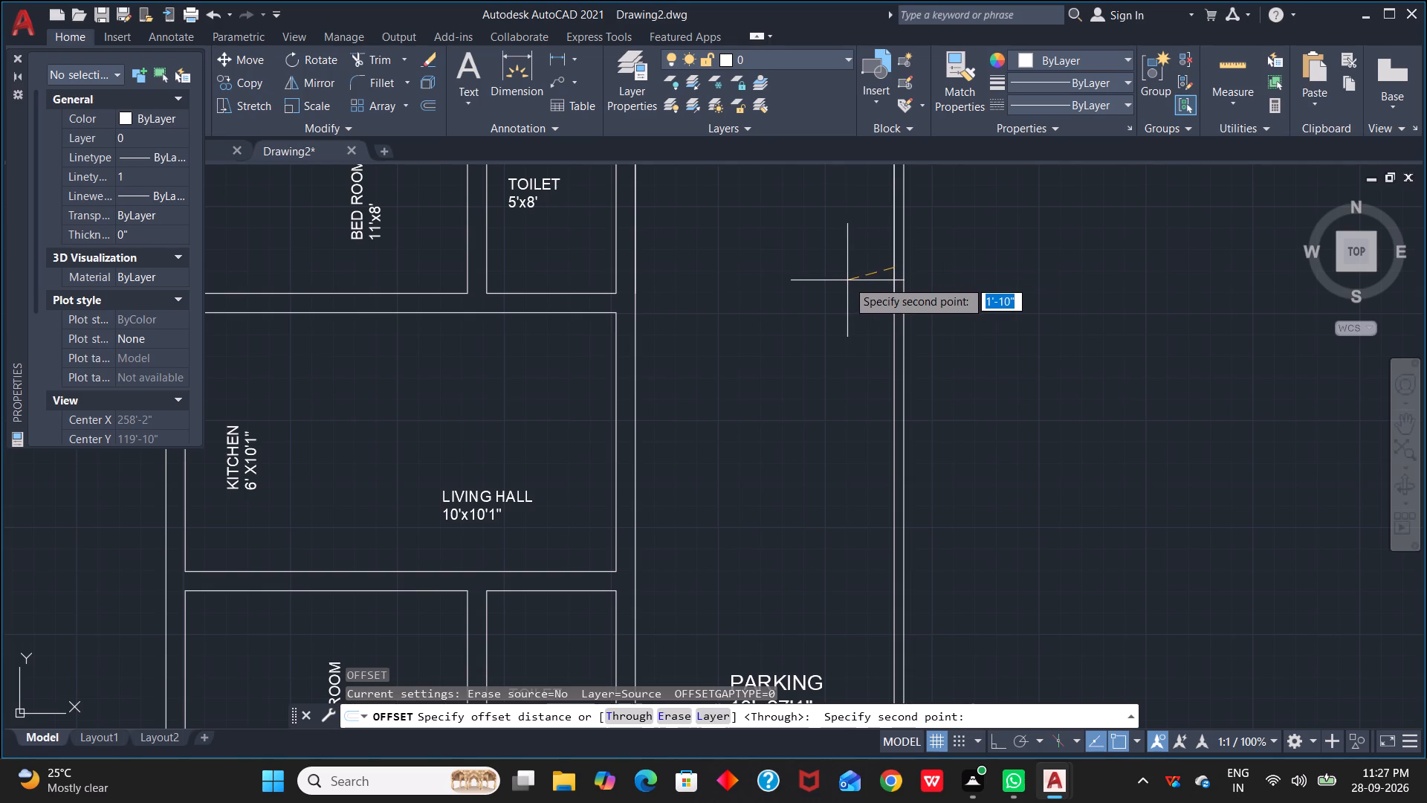
type("6'")
key("Return")
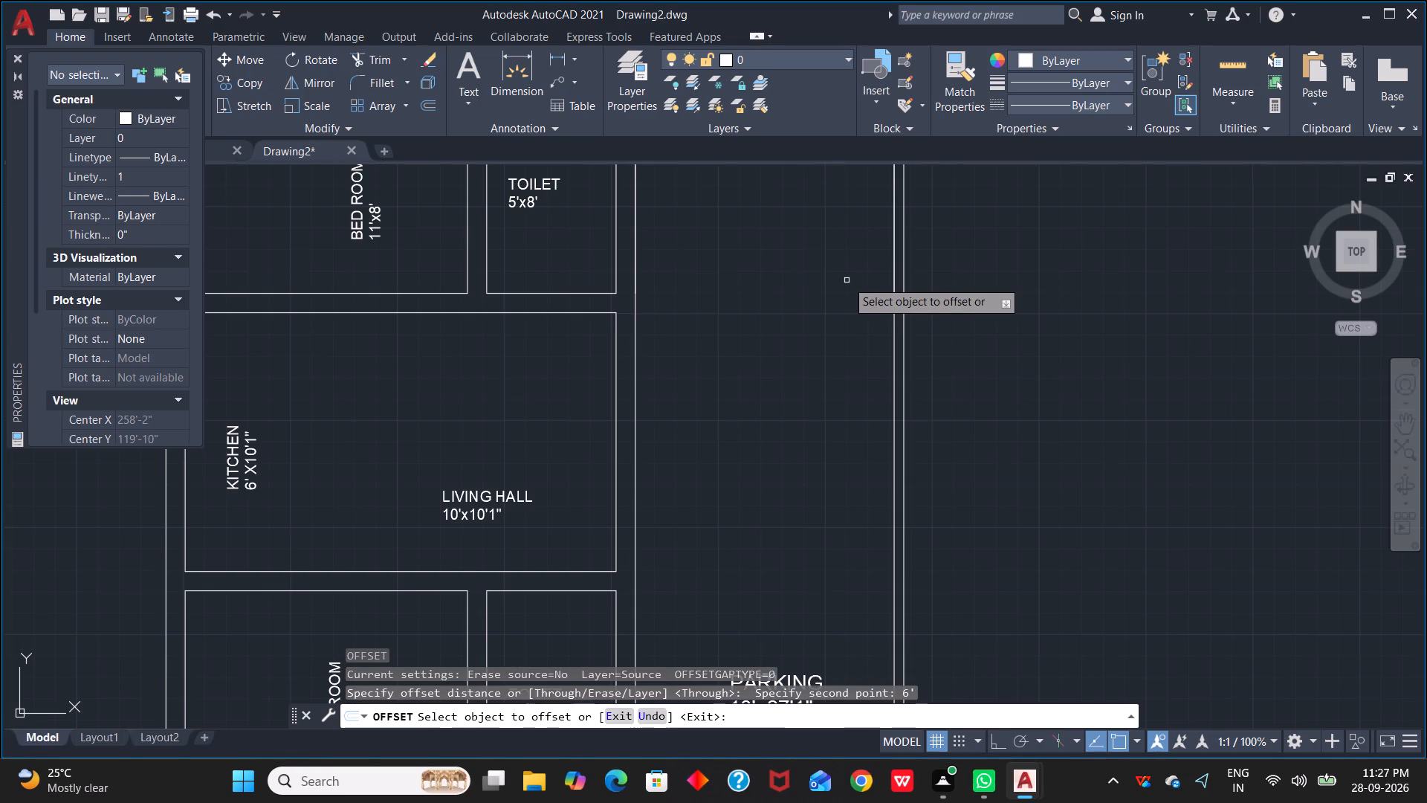
left_click(895, 280)
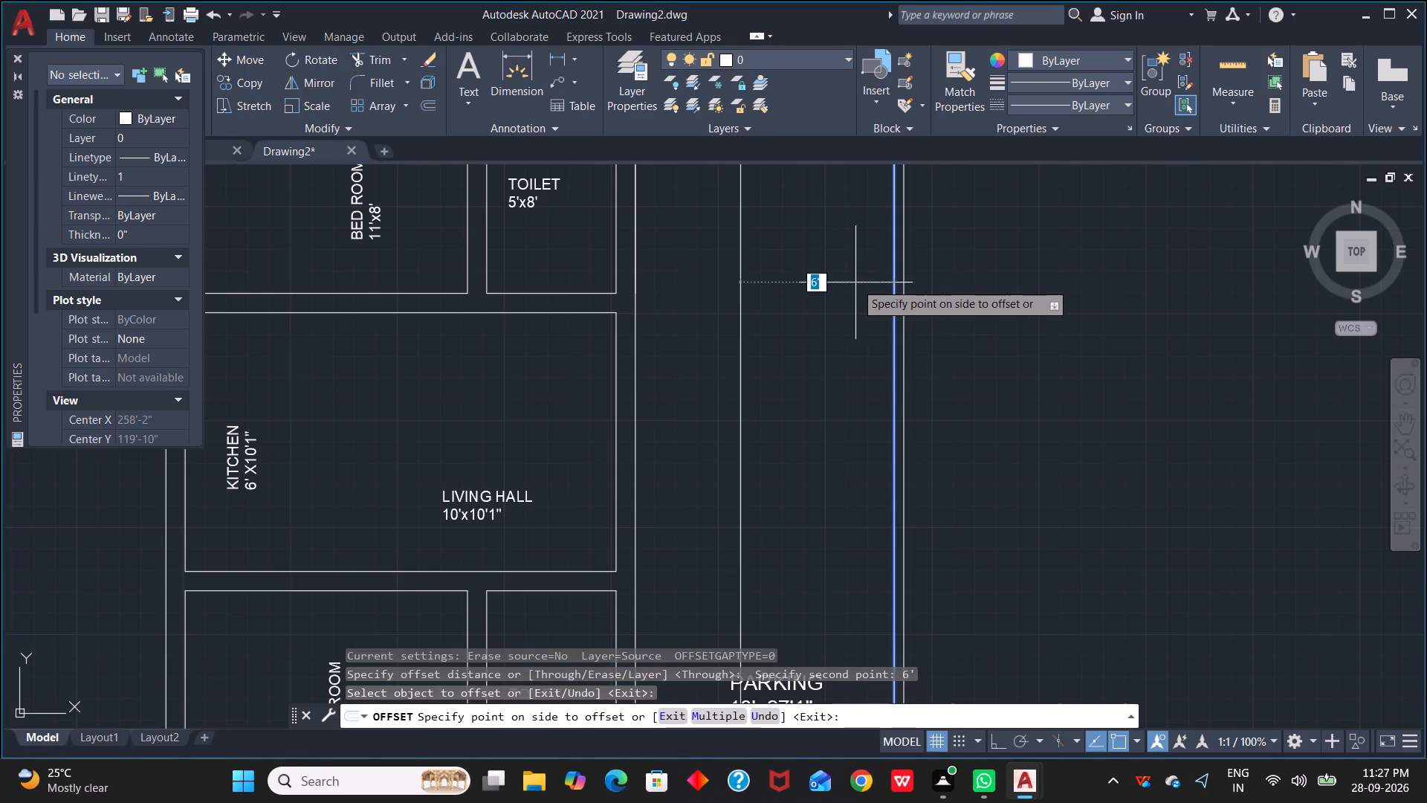
left_click(855, 283)
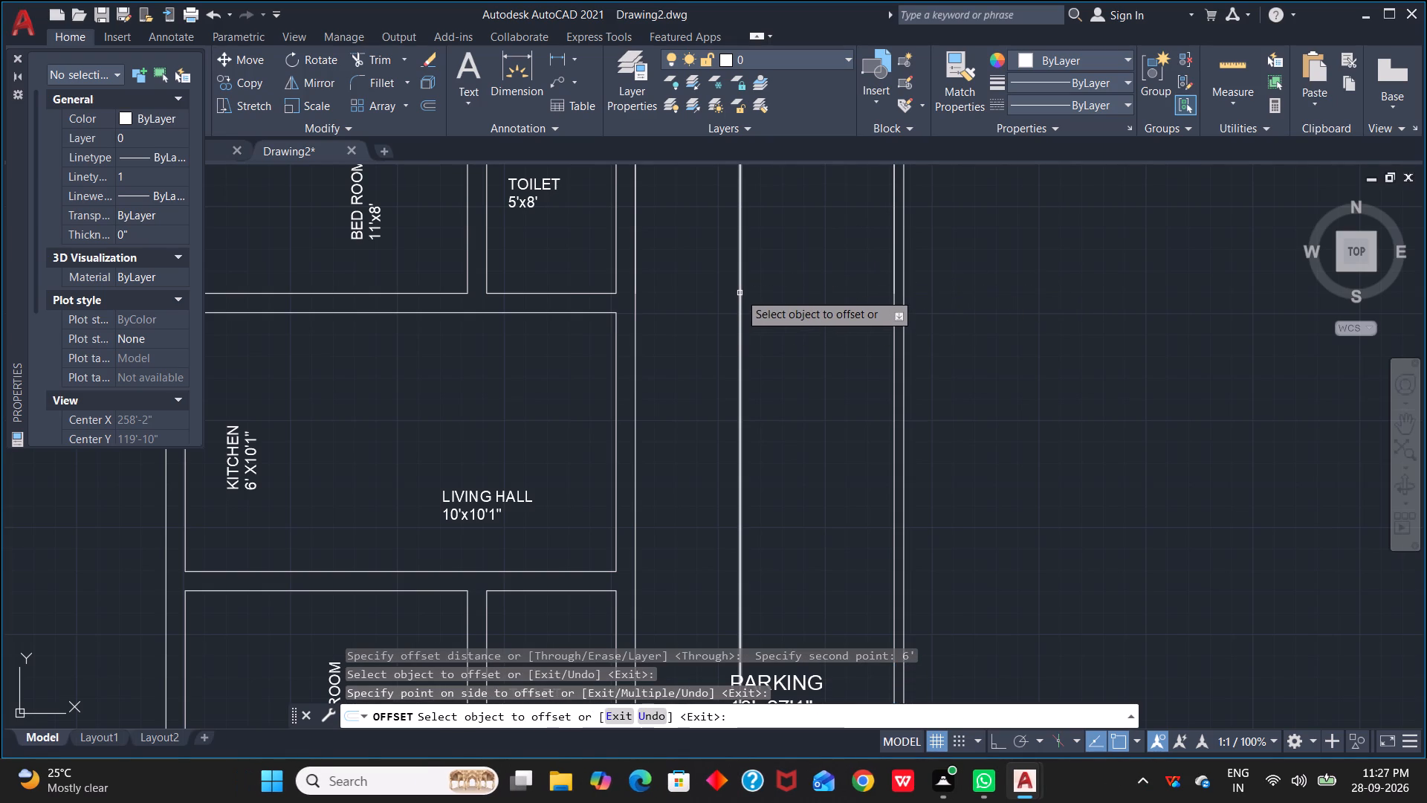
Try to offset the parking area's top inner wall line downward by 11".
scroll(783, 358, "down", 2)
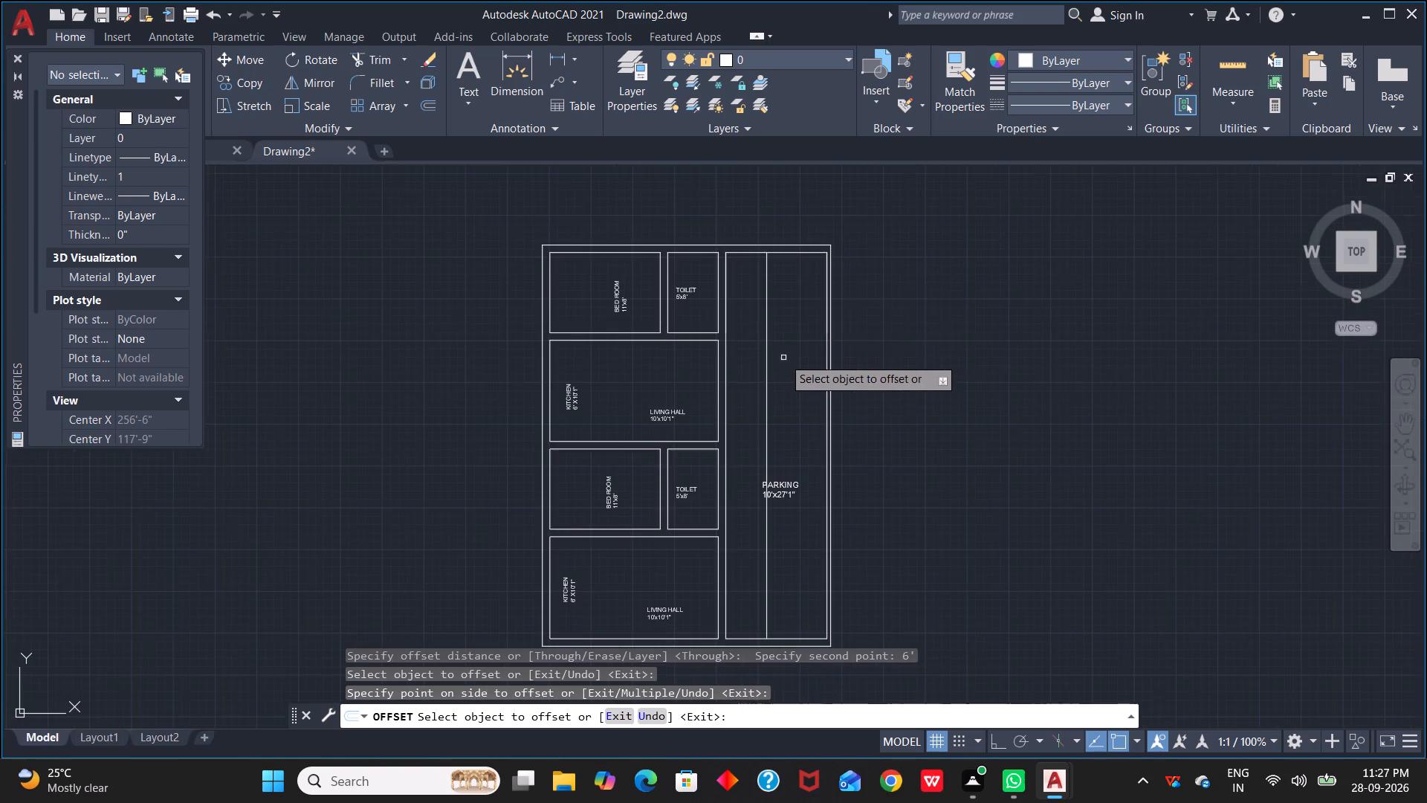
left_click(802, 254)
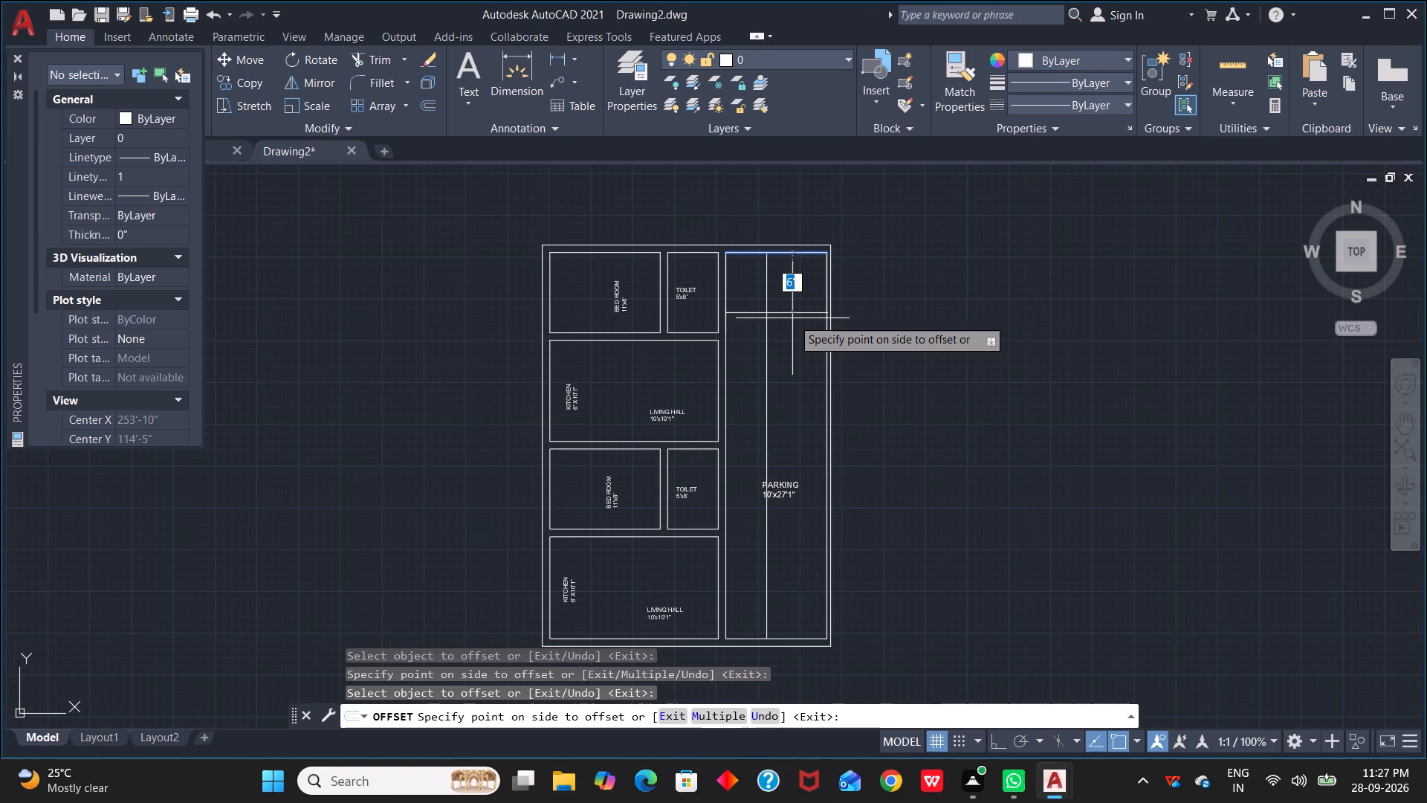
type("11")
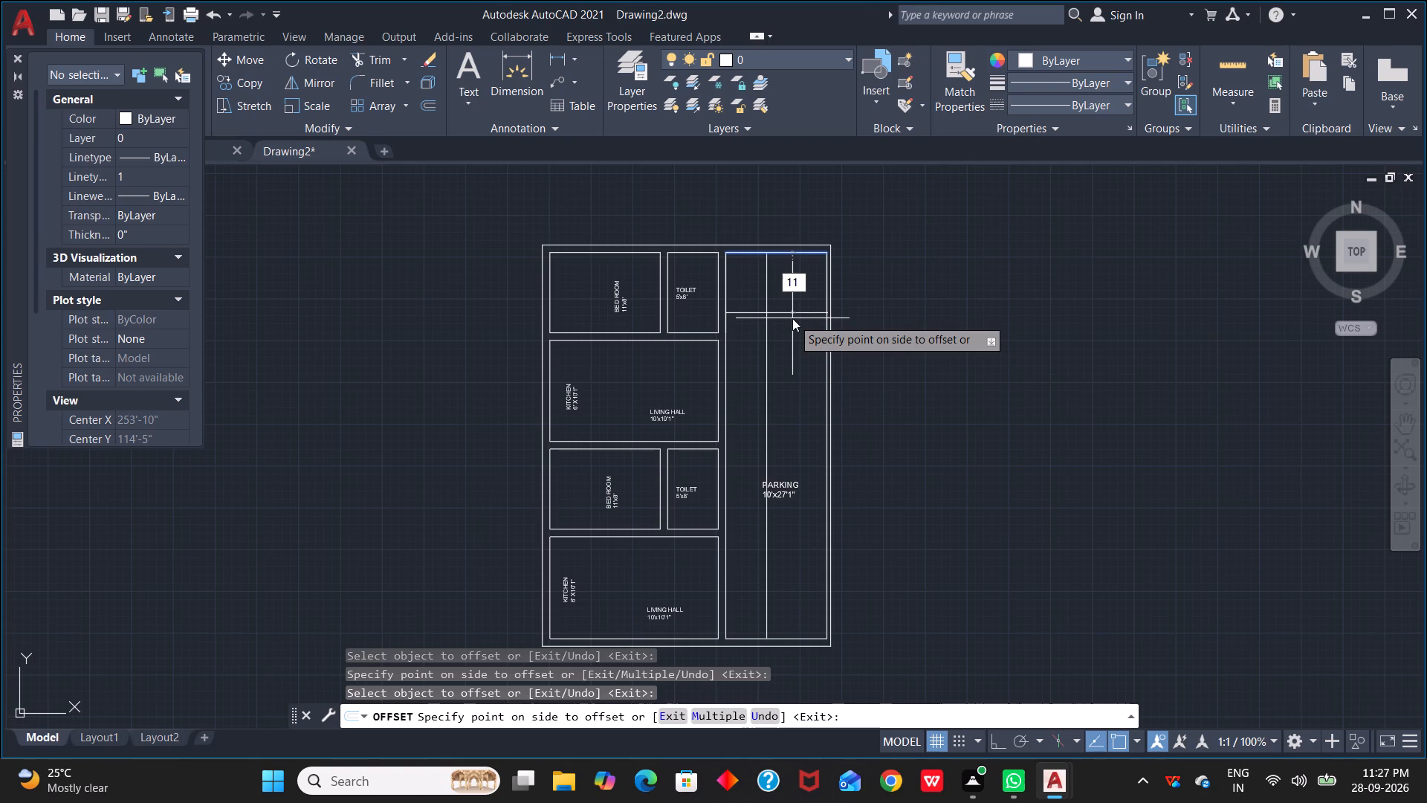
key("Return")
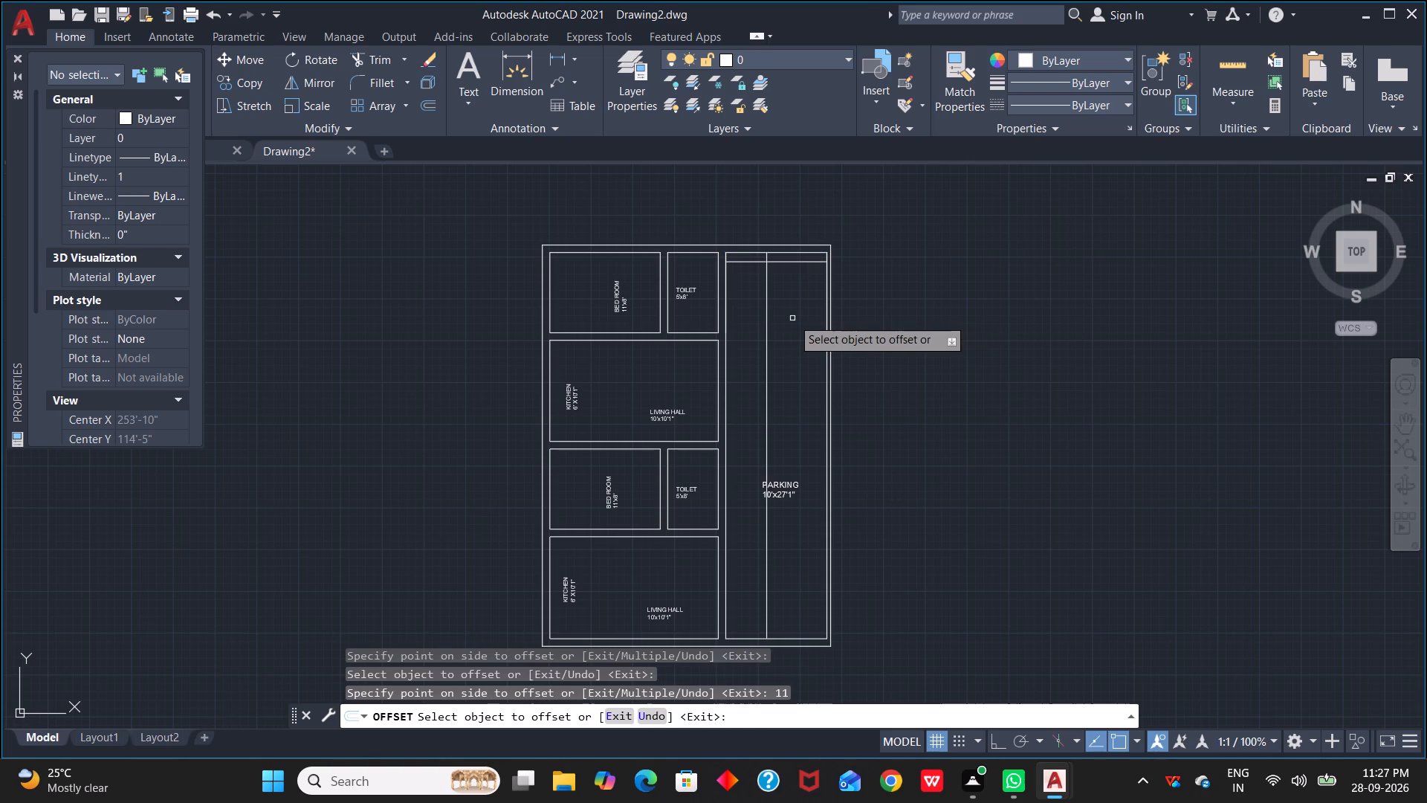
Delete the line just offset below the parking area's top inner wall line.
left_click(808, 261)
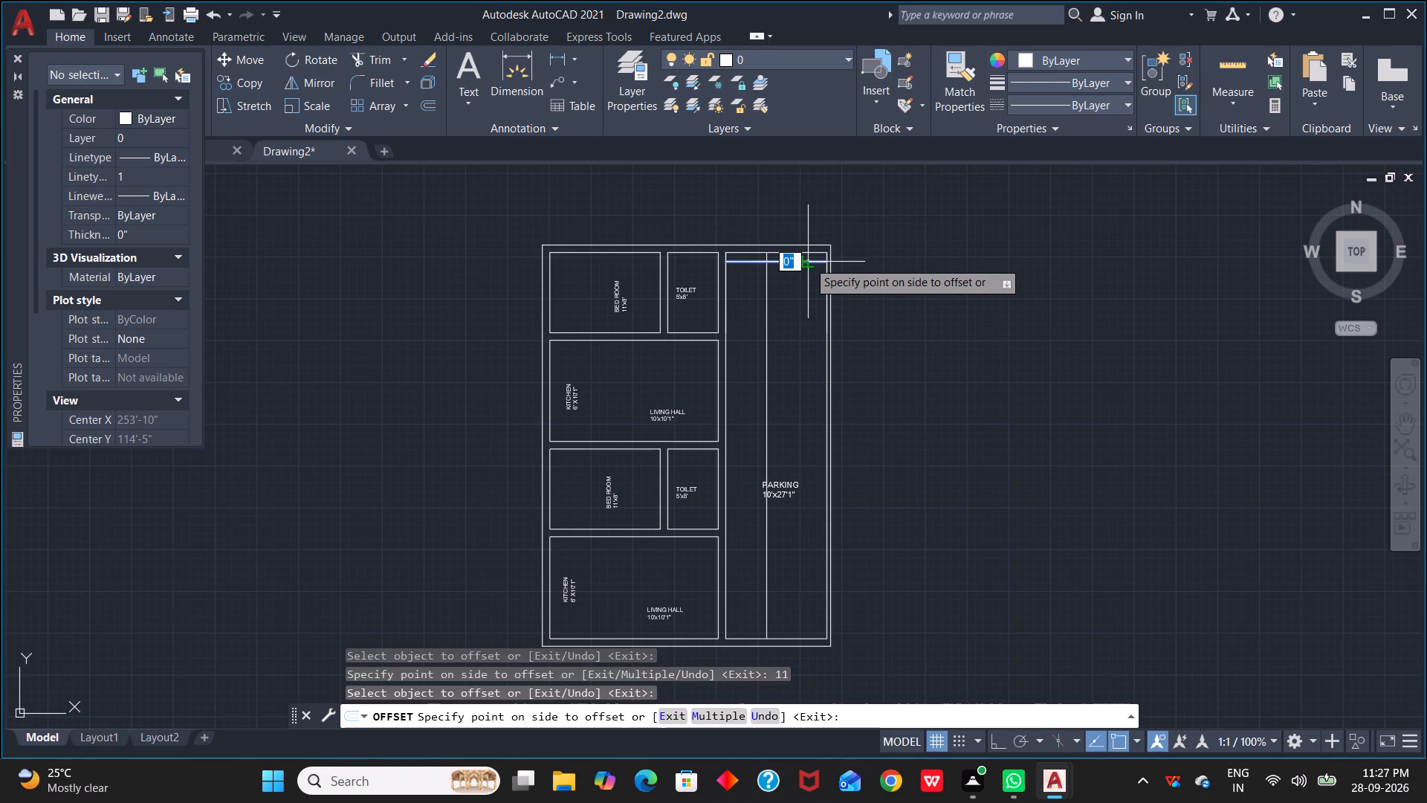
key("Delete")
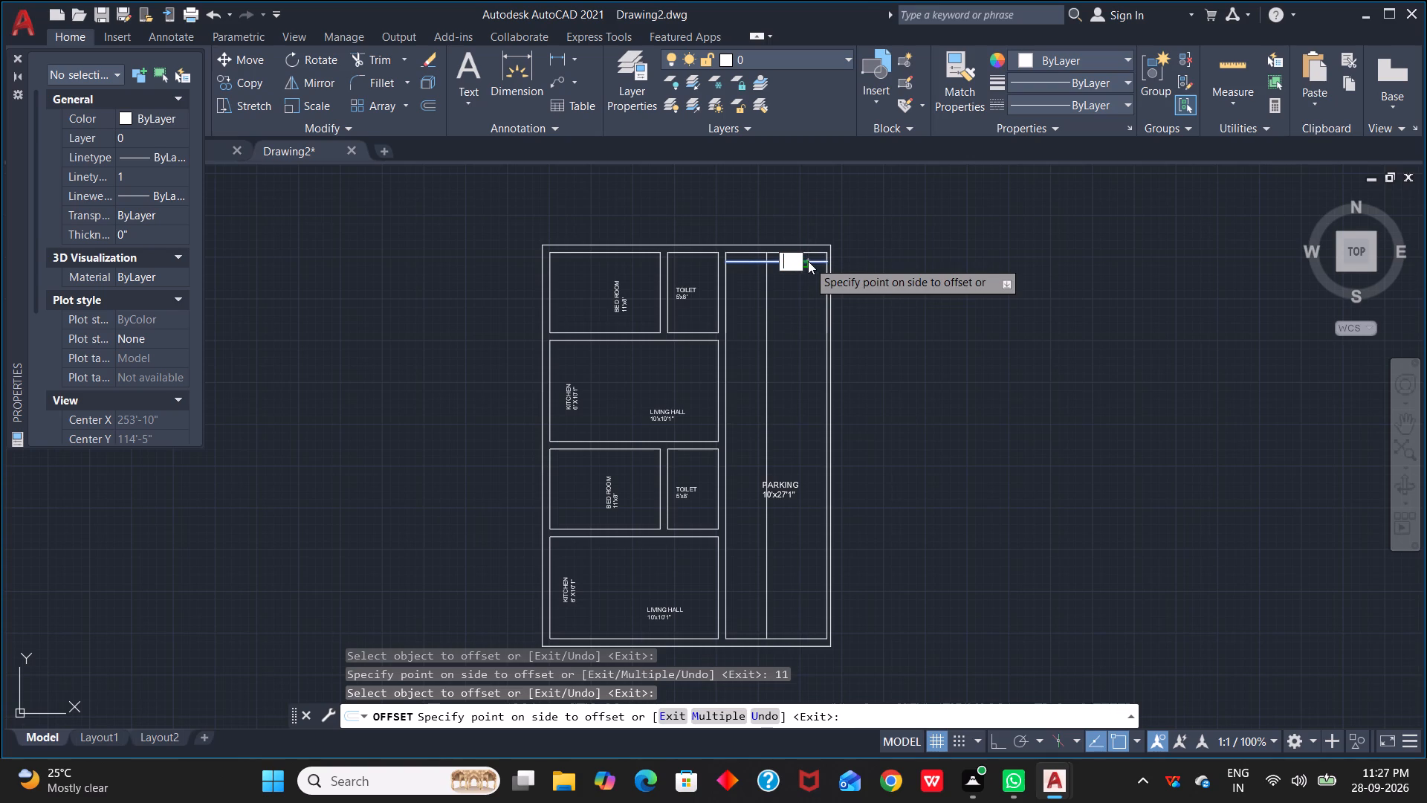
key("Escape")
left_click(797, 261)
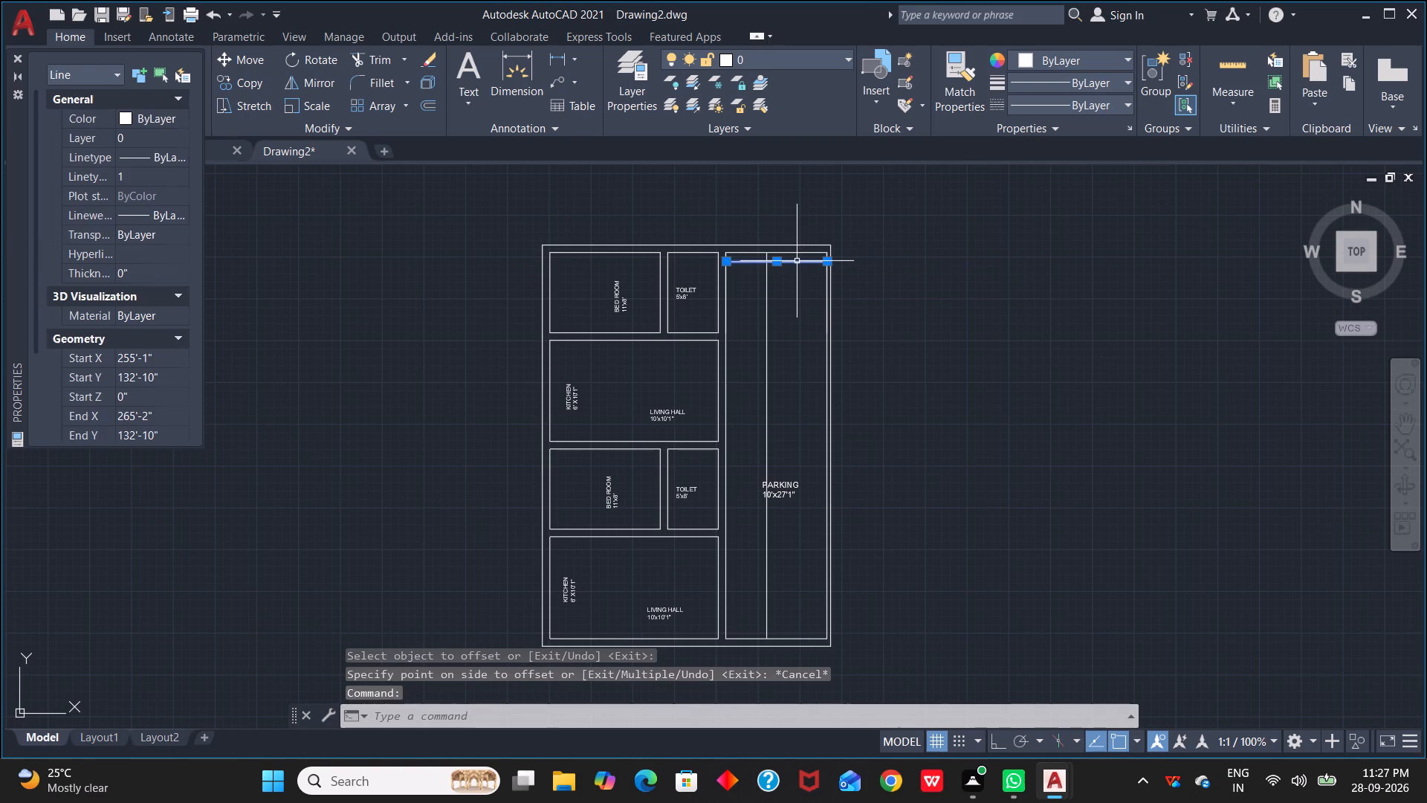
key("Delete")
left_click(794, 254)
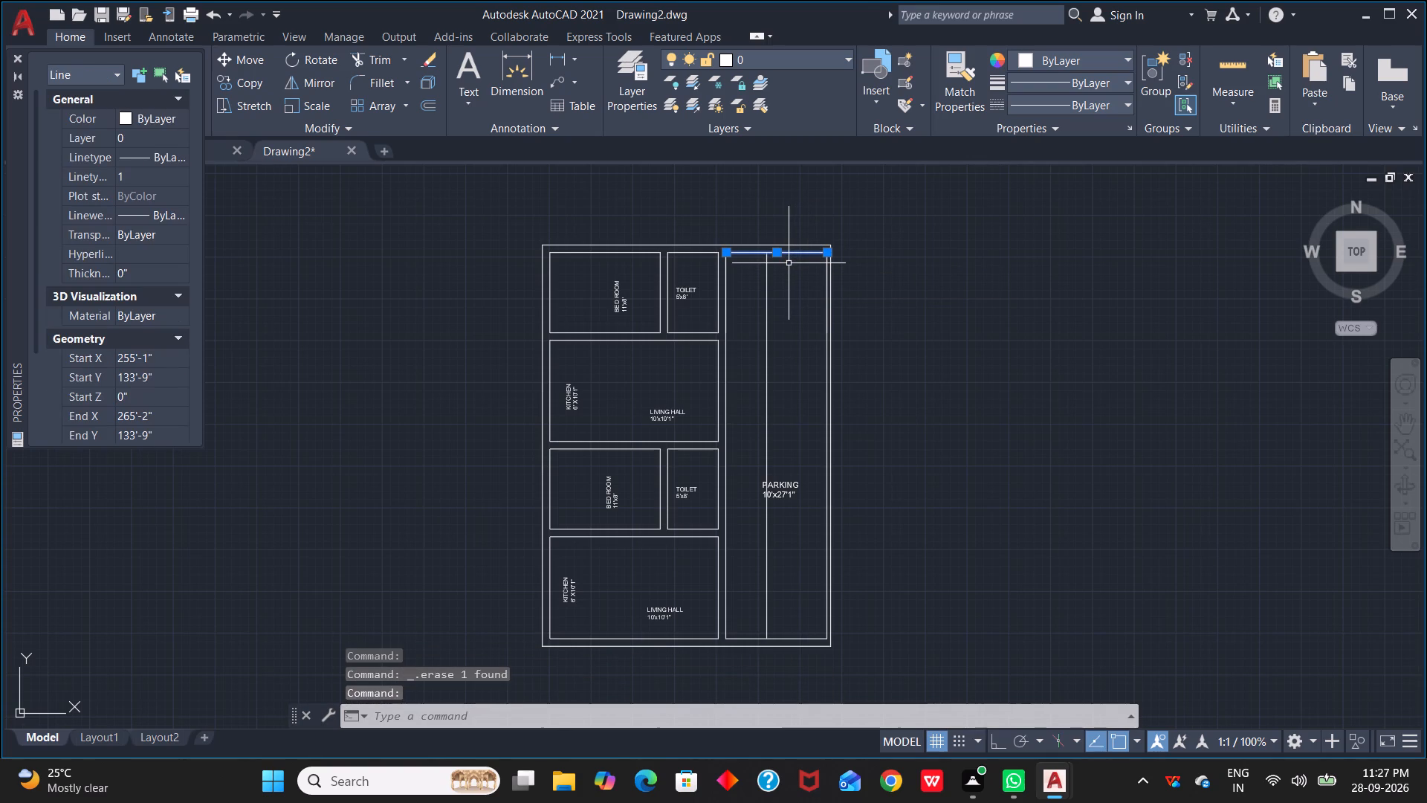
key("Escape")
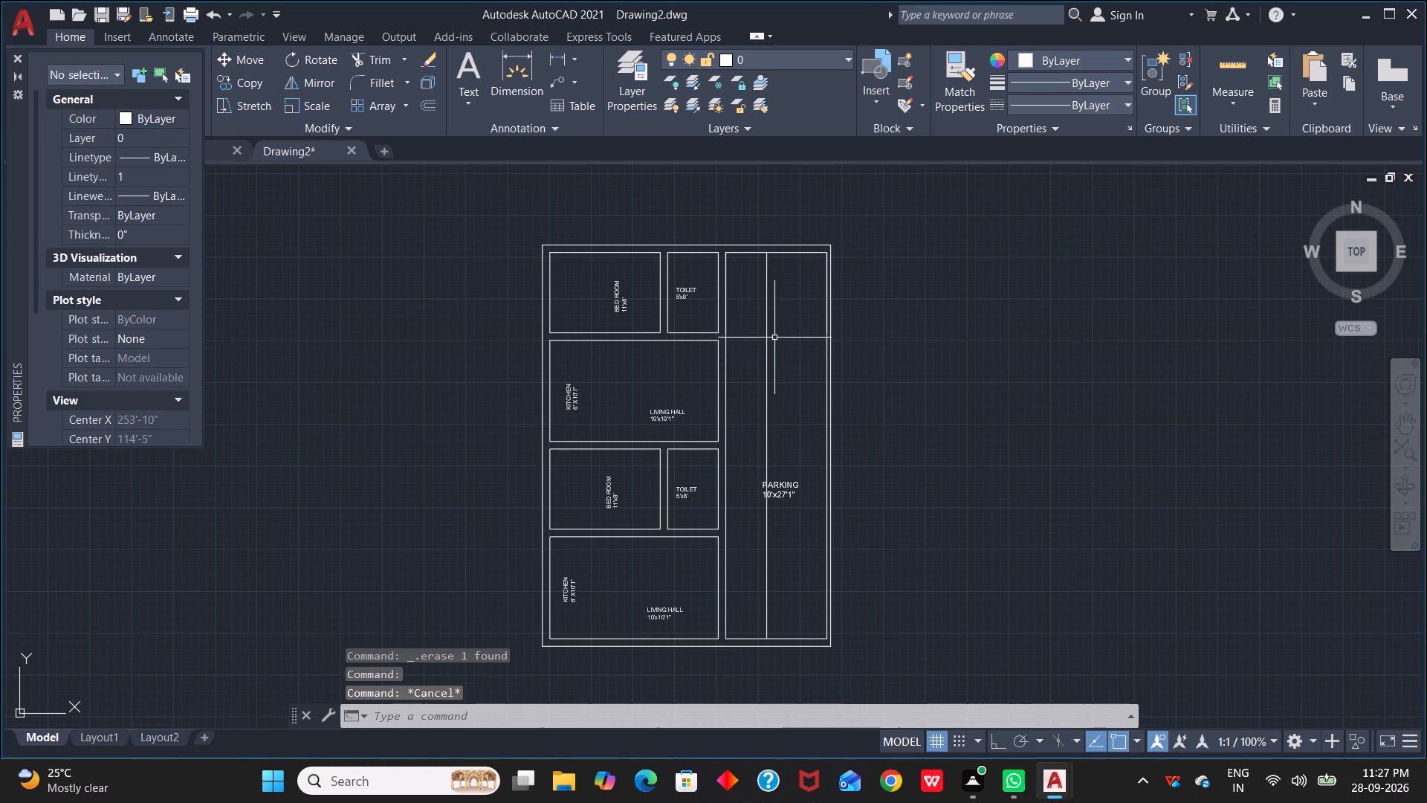
Offset the parking area's top inner wall line 11' downward.
type("O")
key("space")
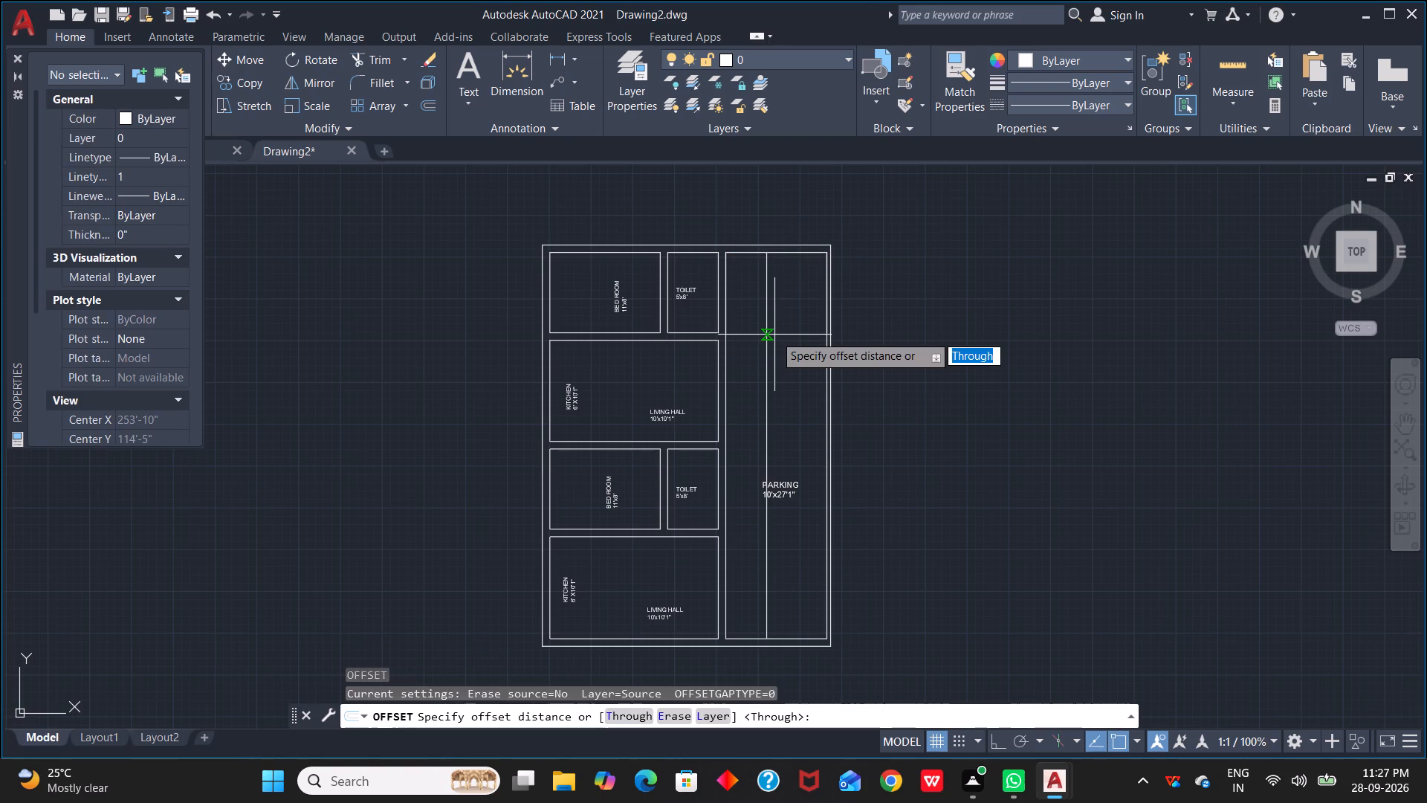
type("11'")
key("Return")
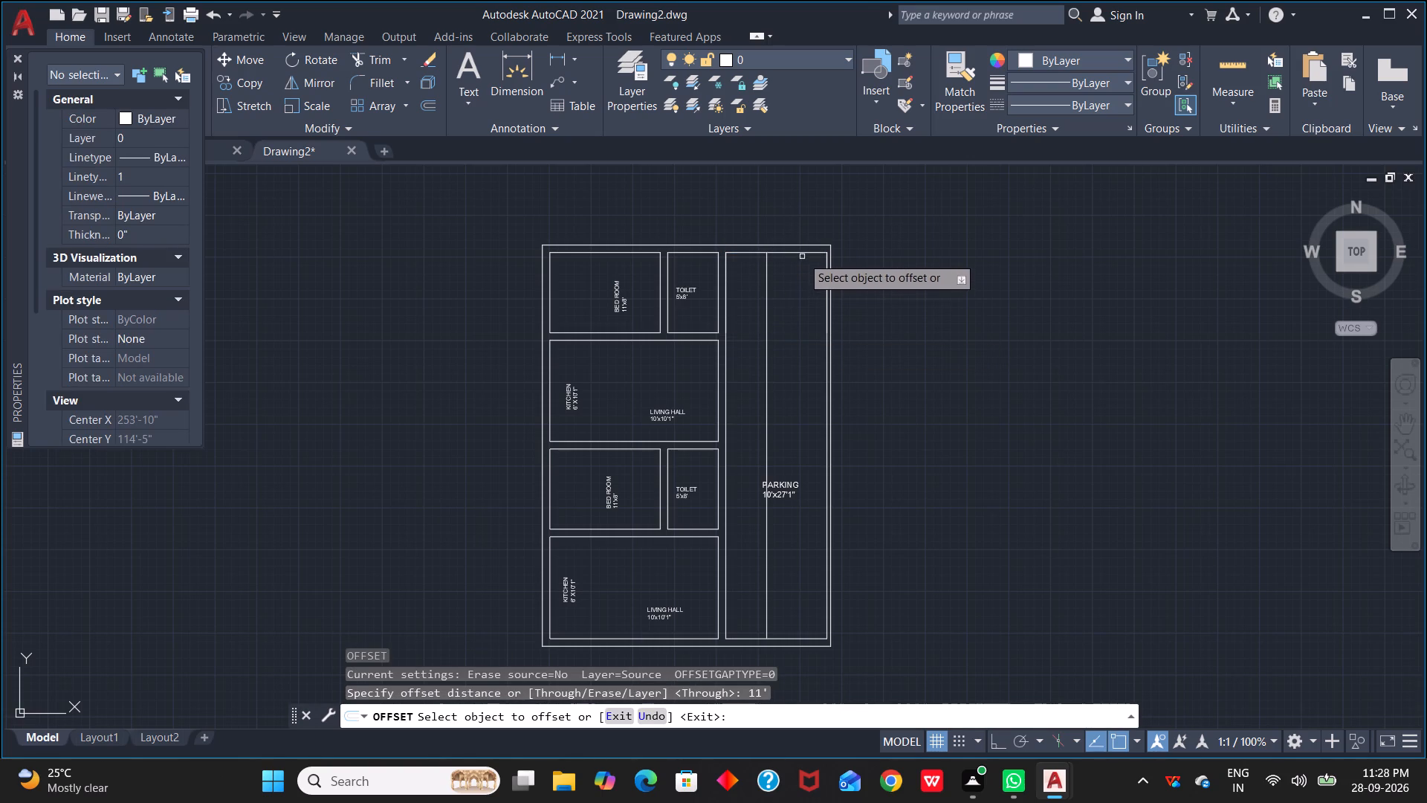
left_click(804, 252)
left_click(801, 364)
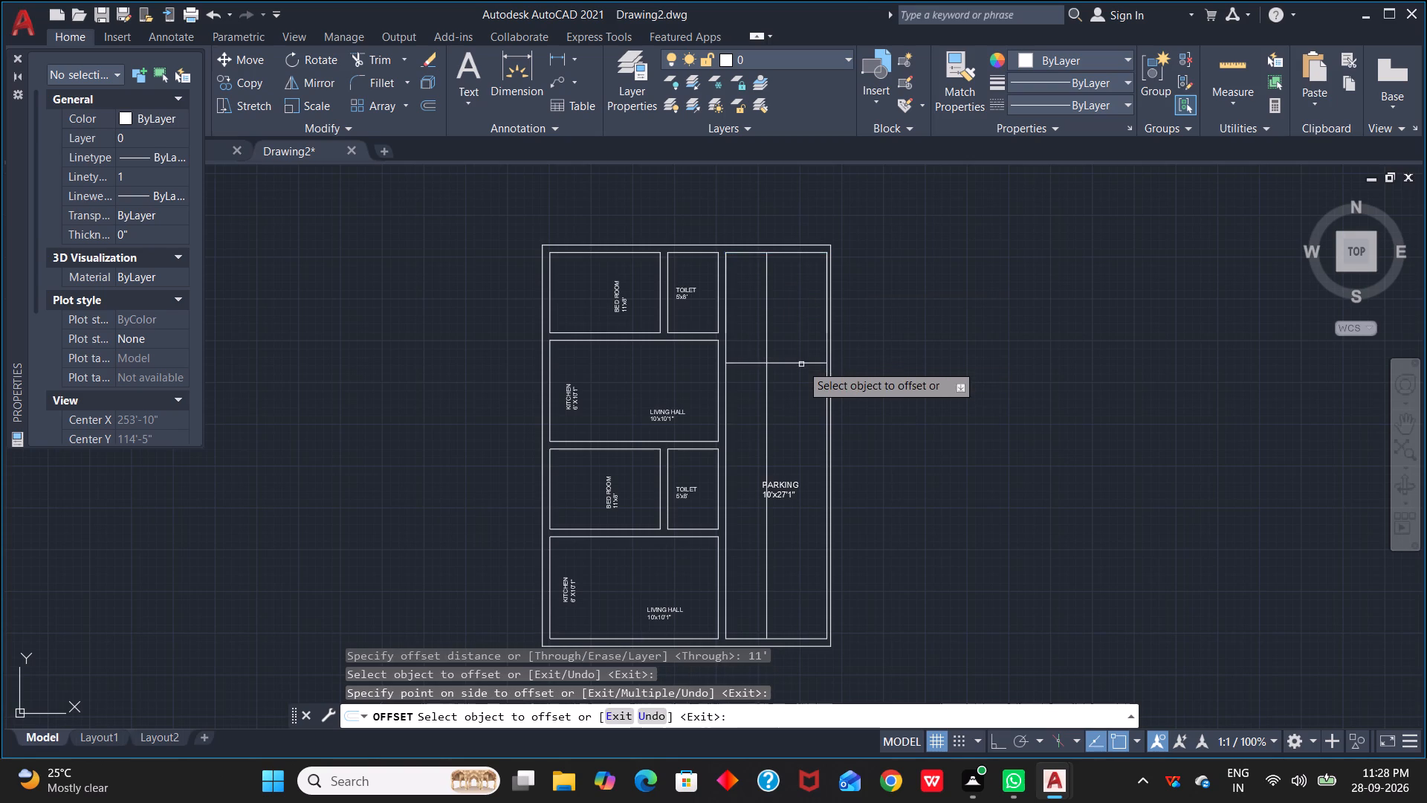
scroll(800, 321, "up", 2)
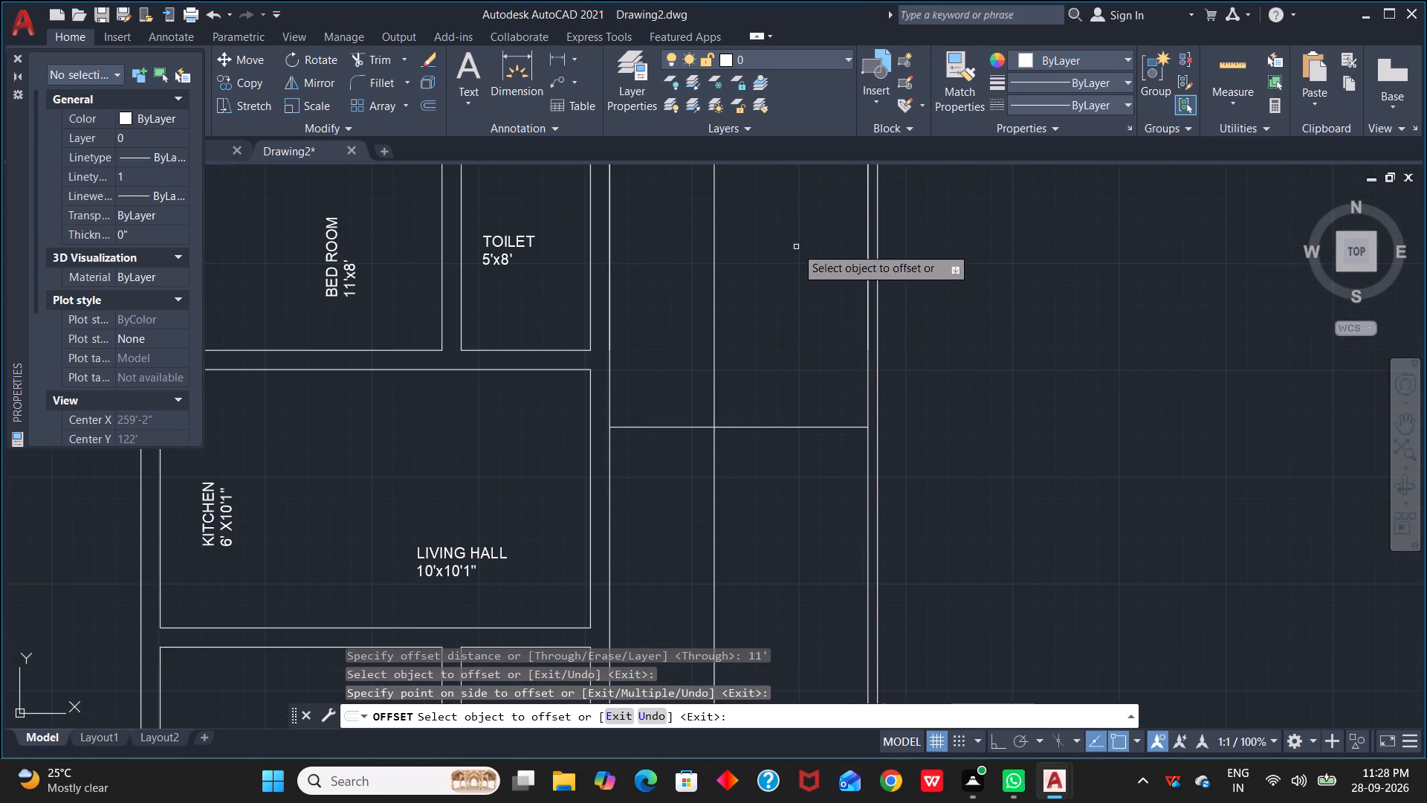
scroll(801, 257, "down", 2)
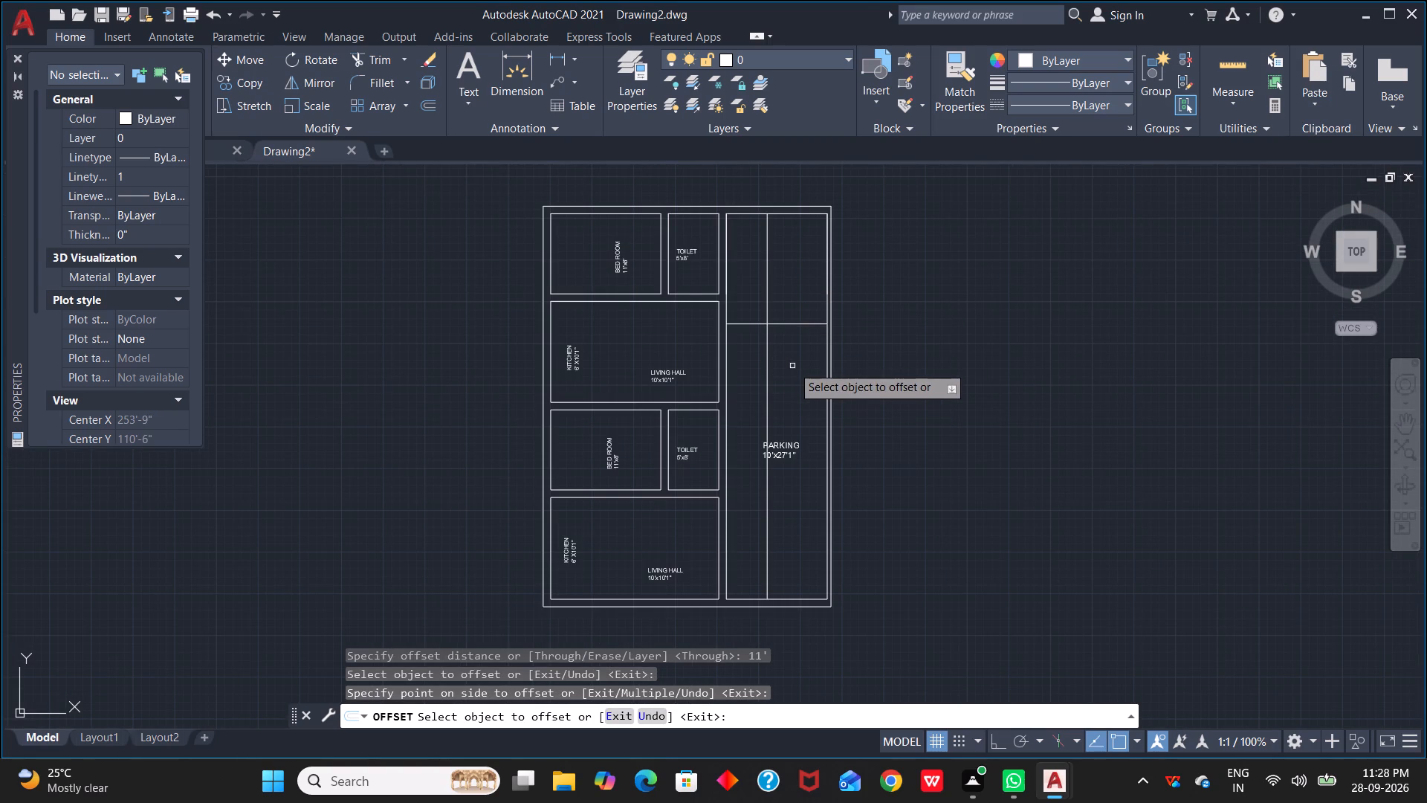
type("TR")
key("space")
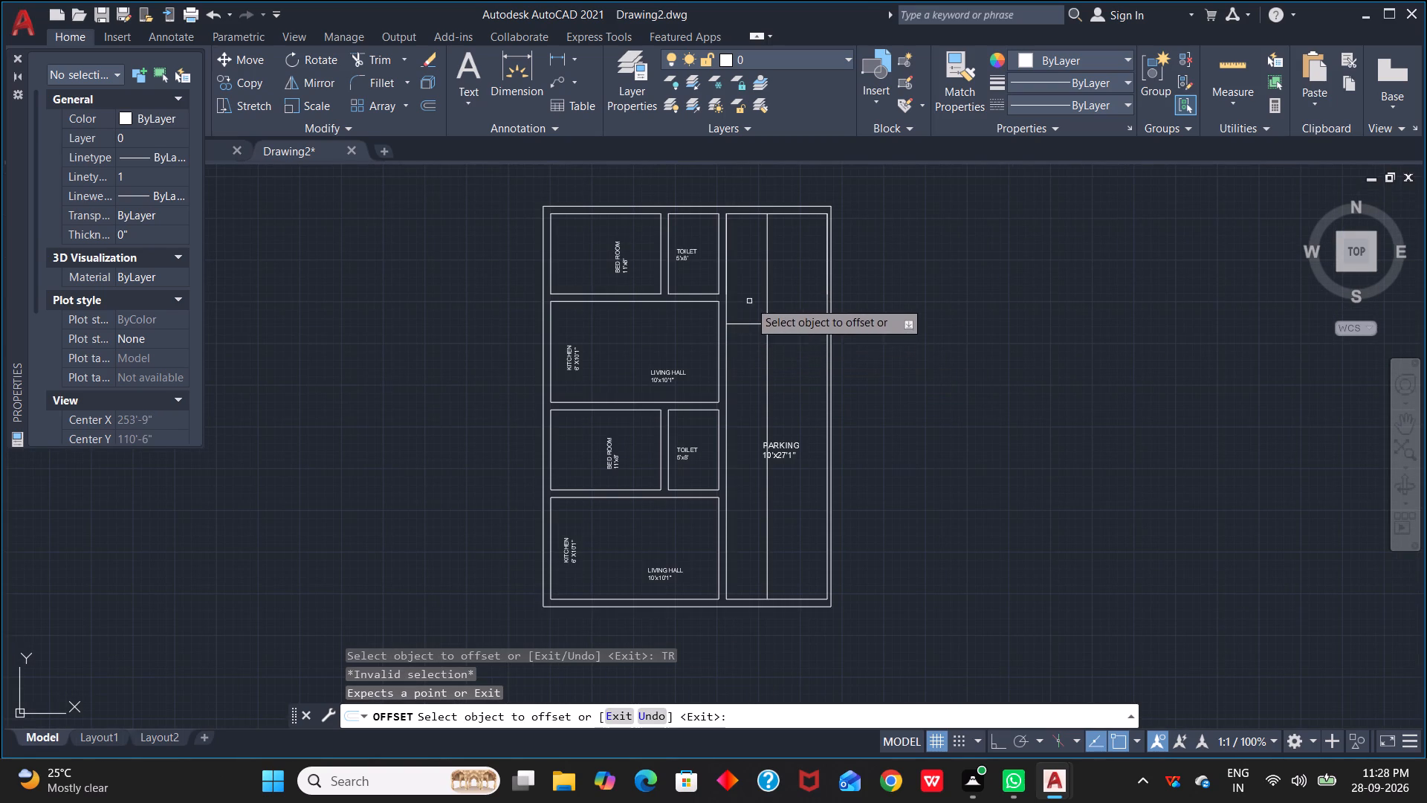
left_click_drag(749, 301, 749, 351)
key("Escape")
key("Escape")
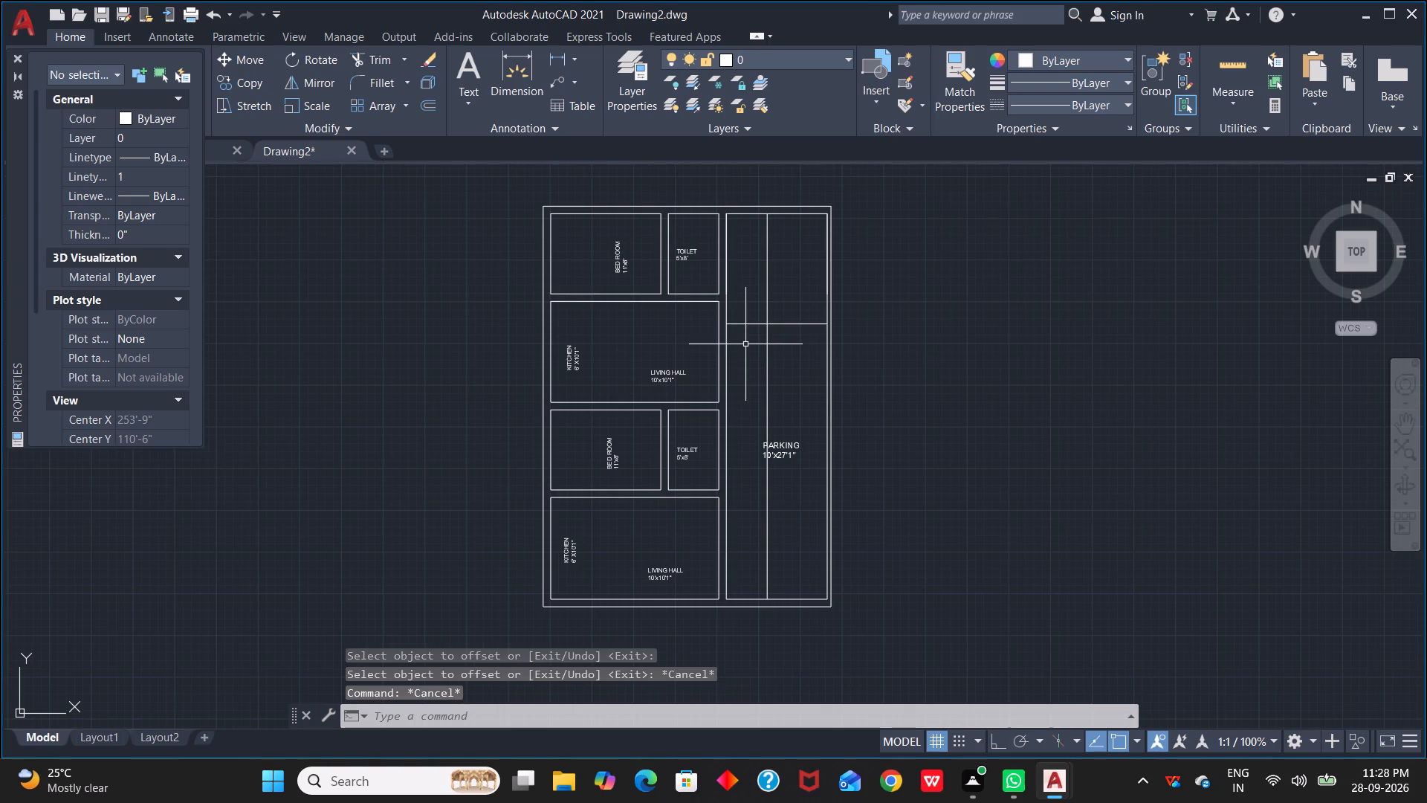
Trim the two offset lines to their crossing, leaving a 6' × 11' rectangle in the parking area's upper right corner.
key("t")
key("r")
key("space")
left_click_drag(743, 302, 743, 361)
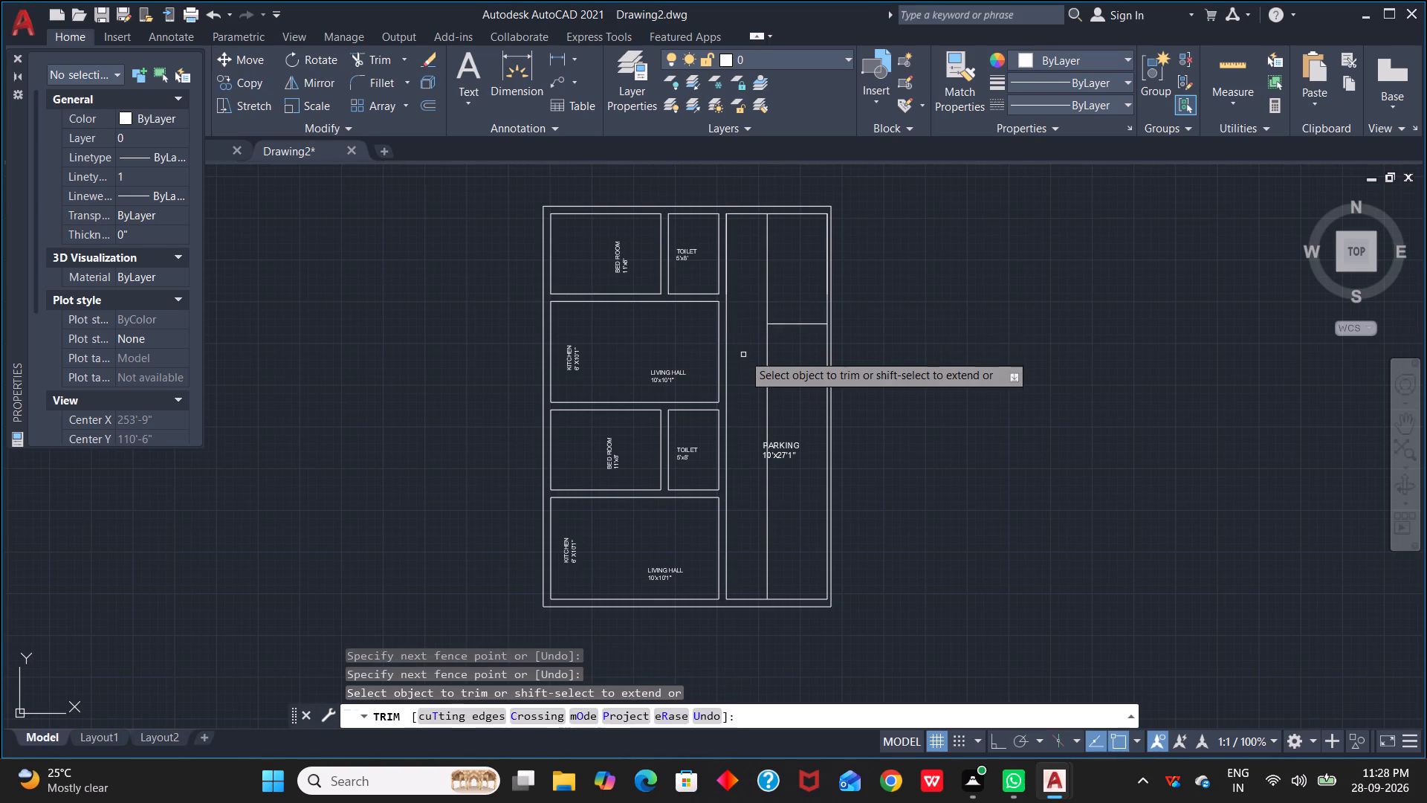
left_click_drag(743, 352, 794, 372)
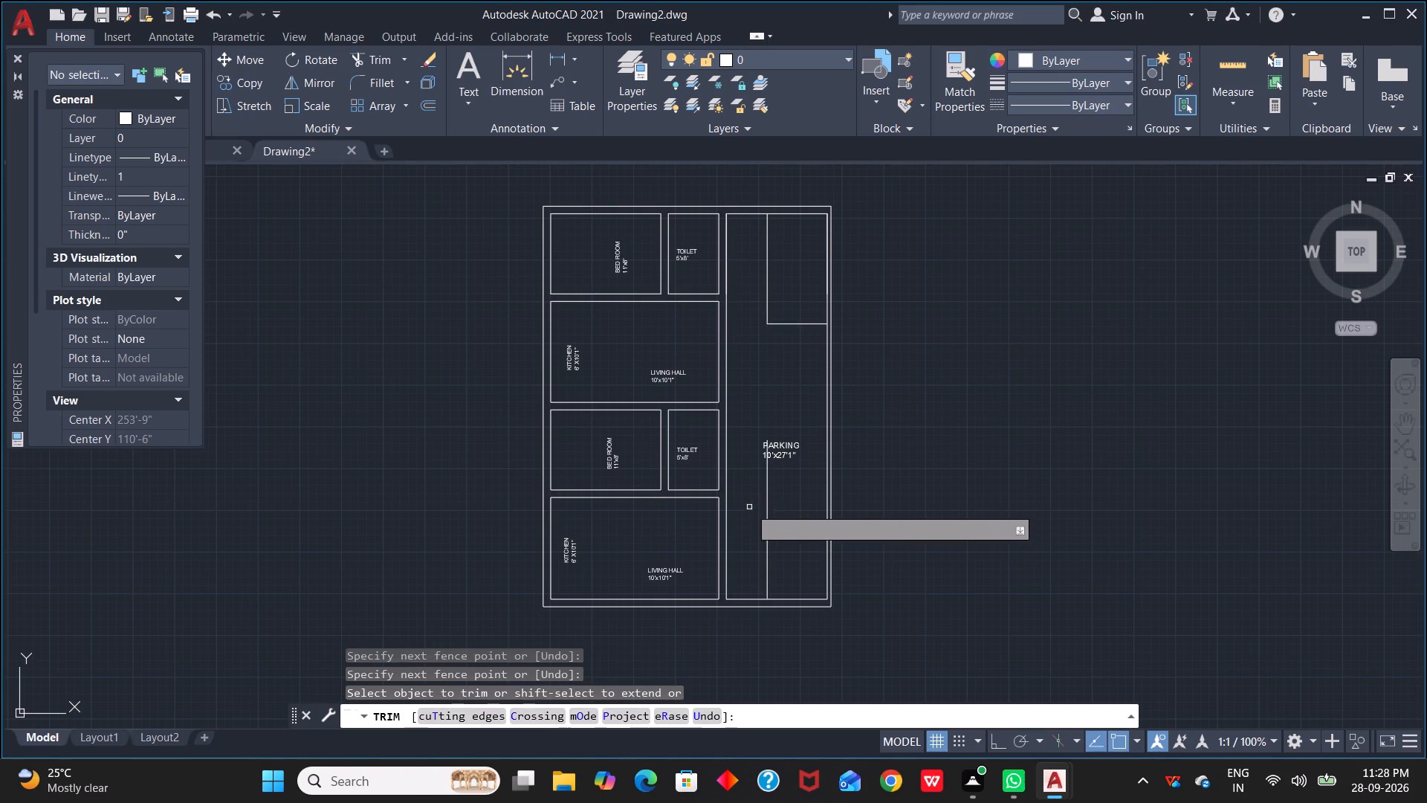
left_click_drag(749, 507, 774, 510)
scroll(763, 464, "up", 4)
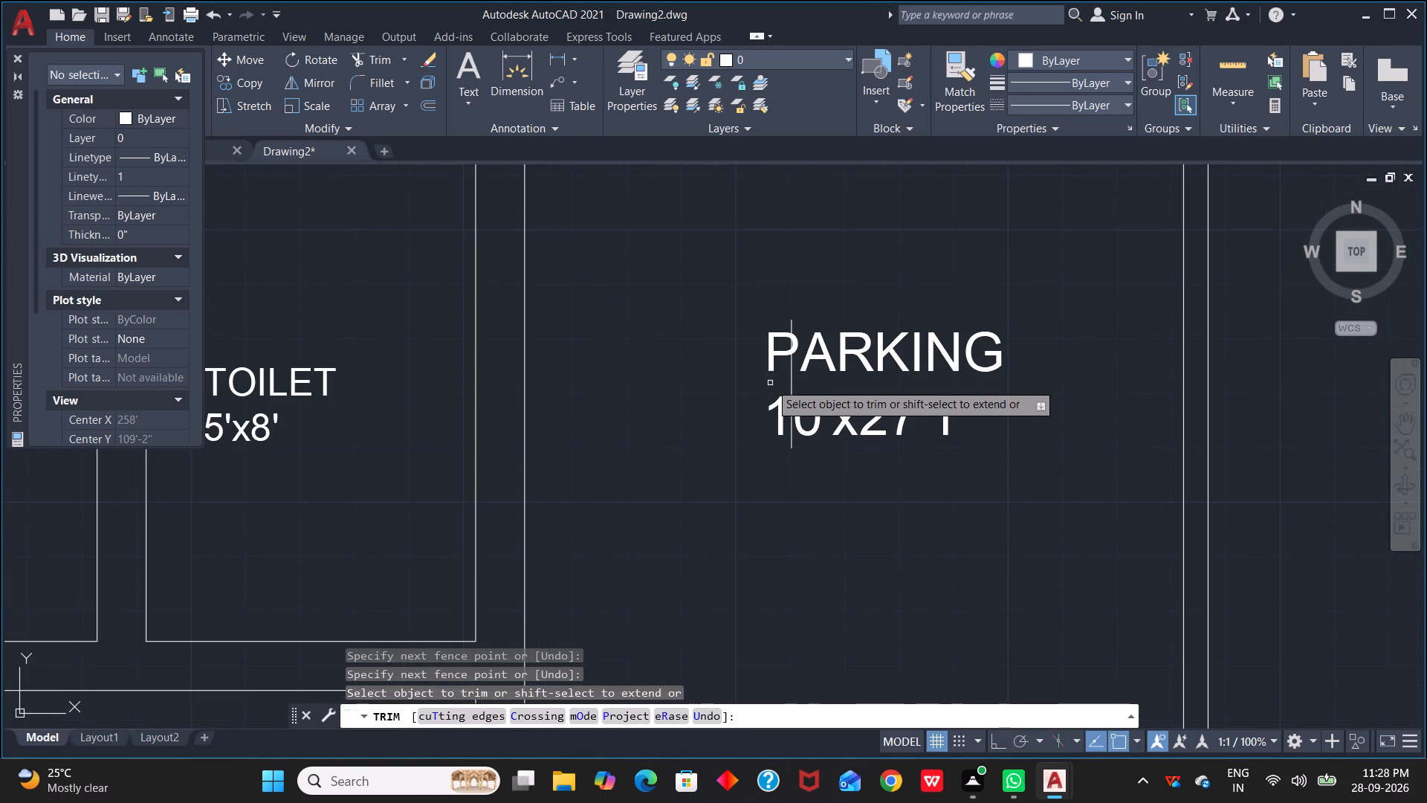
left_click_drag(775, 387, 797, 384)
scroll(859, 600, "down", 2)
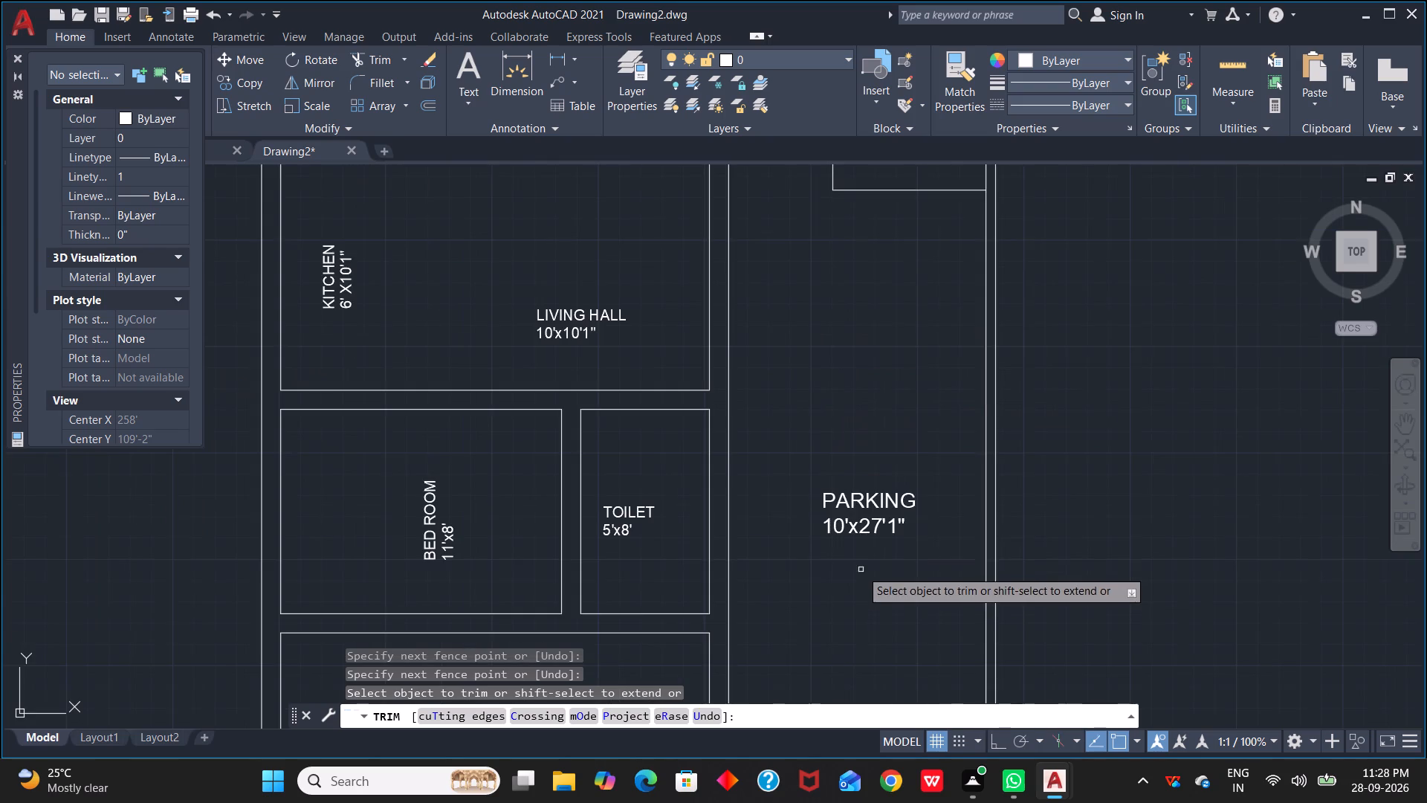
middle_click_drag(884, 316, 838, 540)
scroll(840, 530, "down", 1)
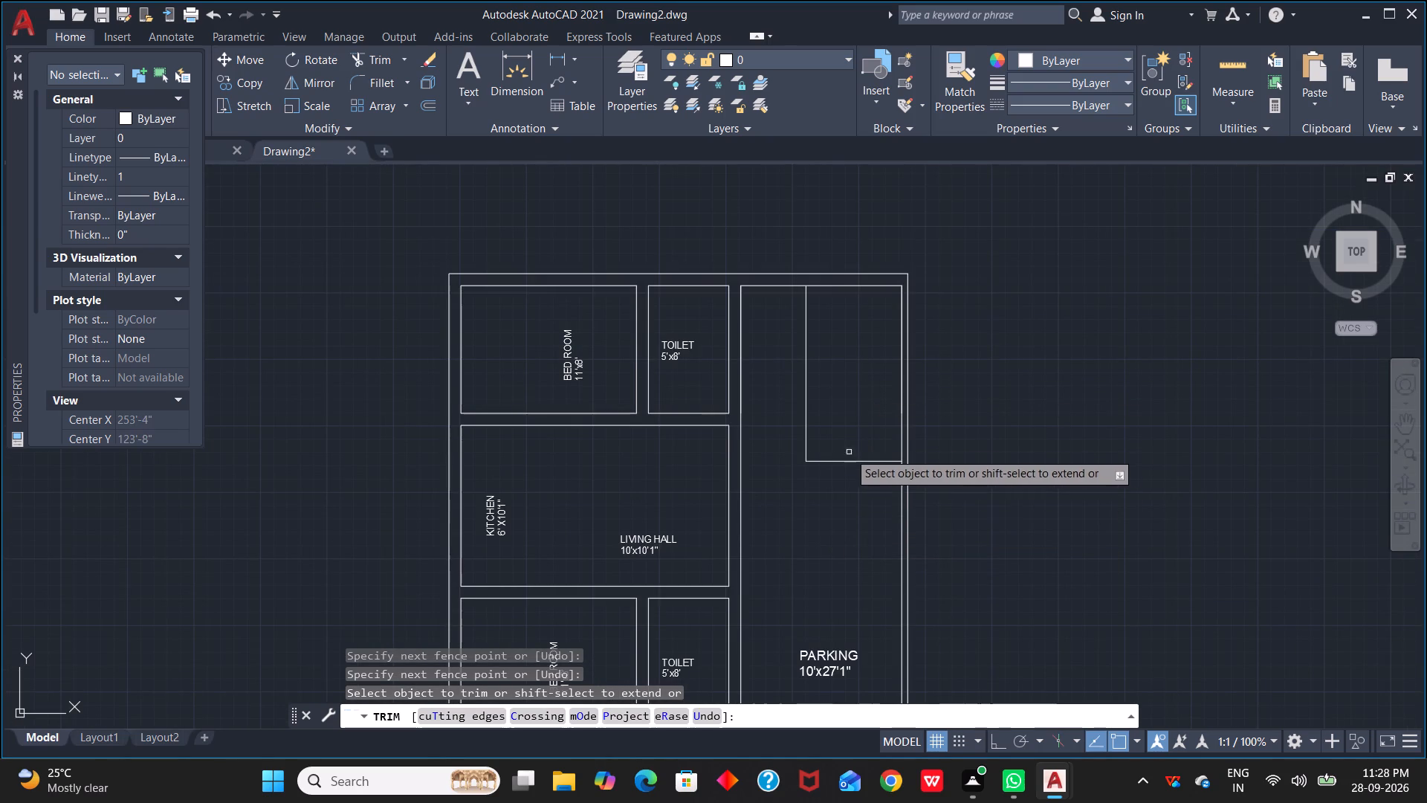
key("Escape")
With Ortho on, draw a vertical line from the midpoint of the 6' × 11' rectangle's bottom edge up to its top edge.
key("l")
key("space")
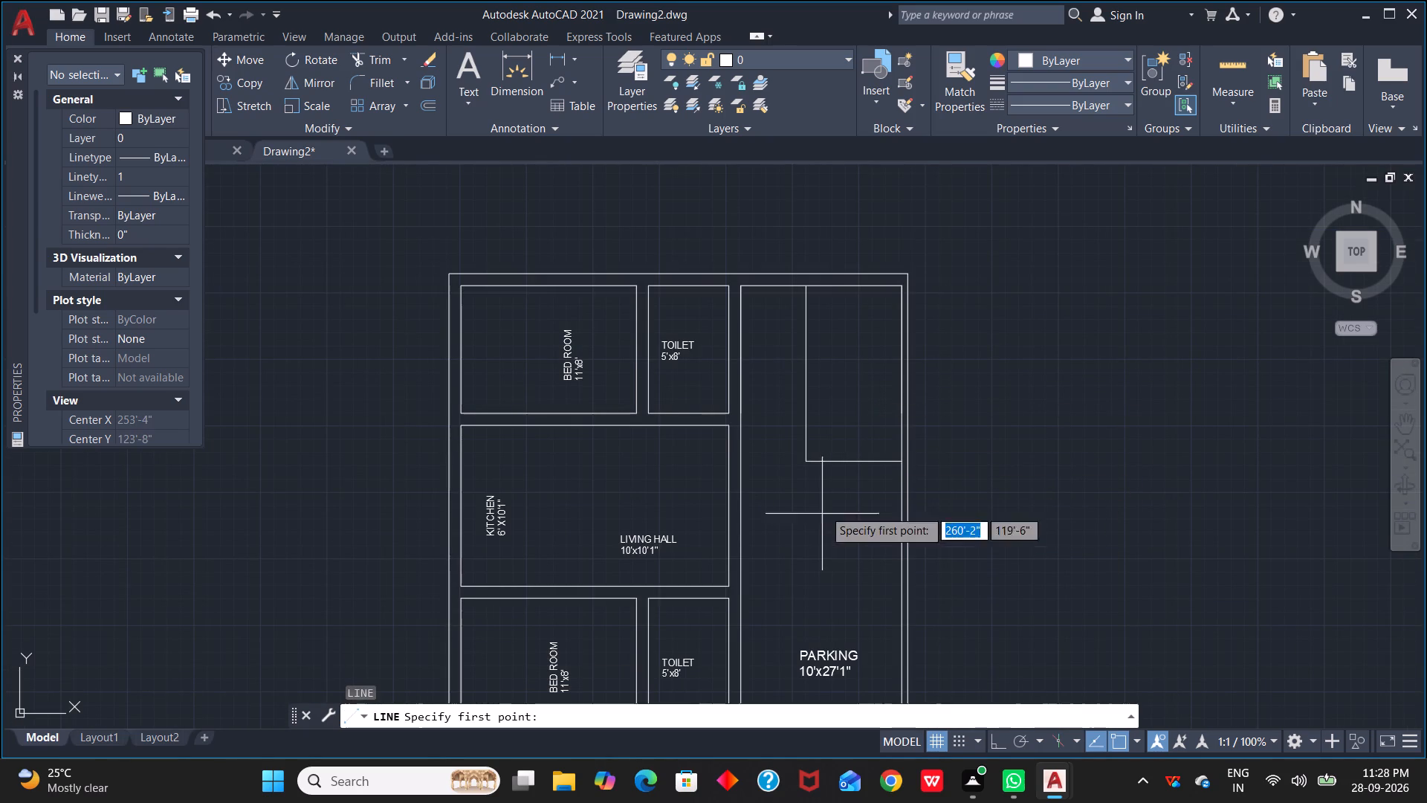
left_click(855, 460)
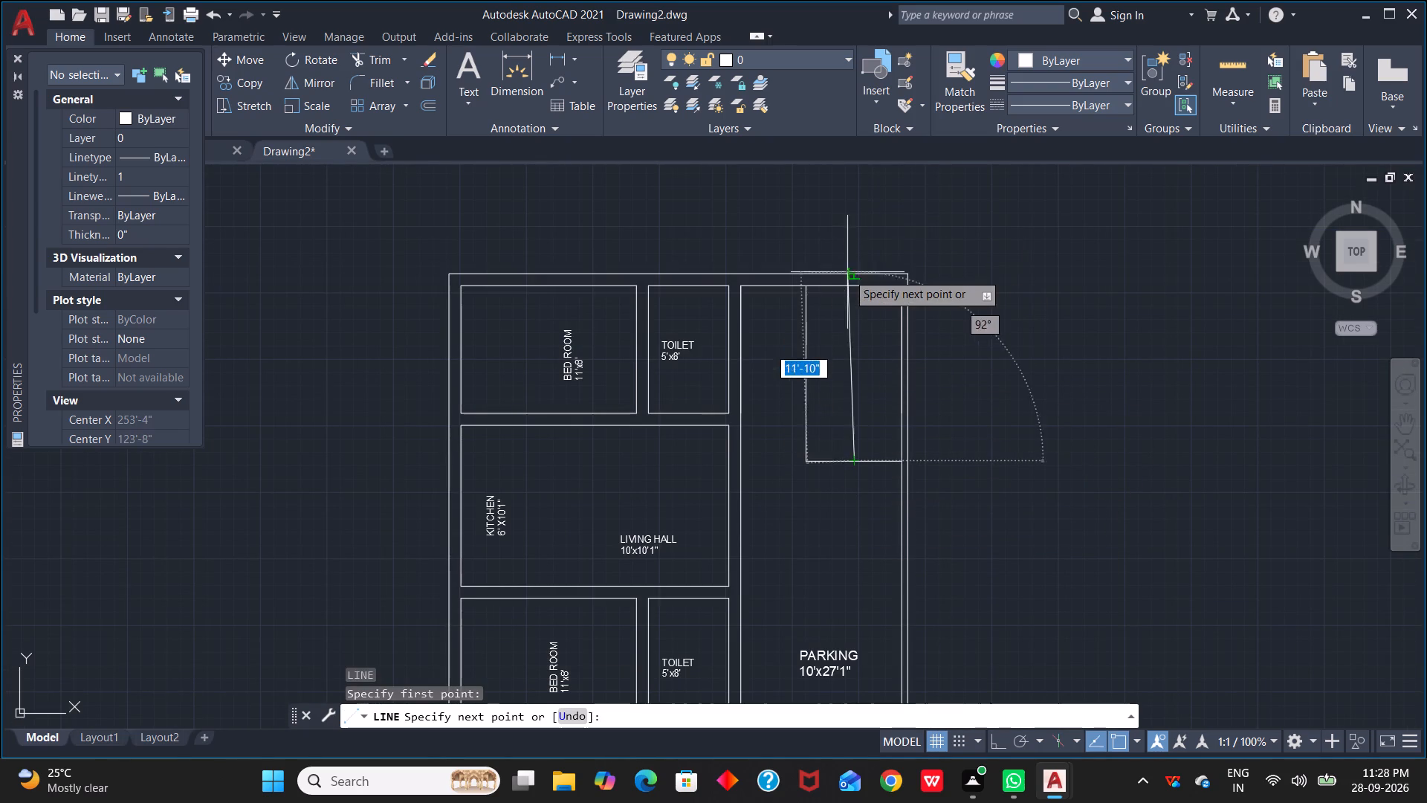
scroll(851, 291, "up", 3)
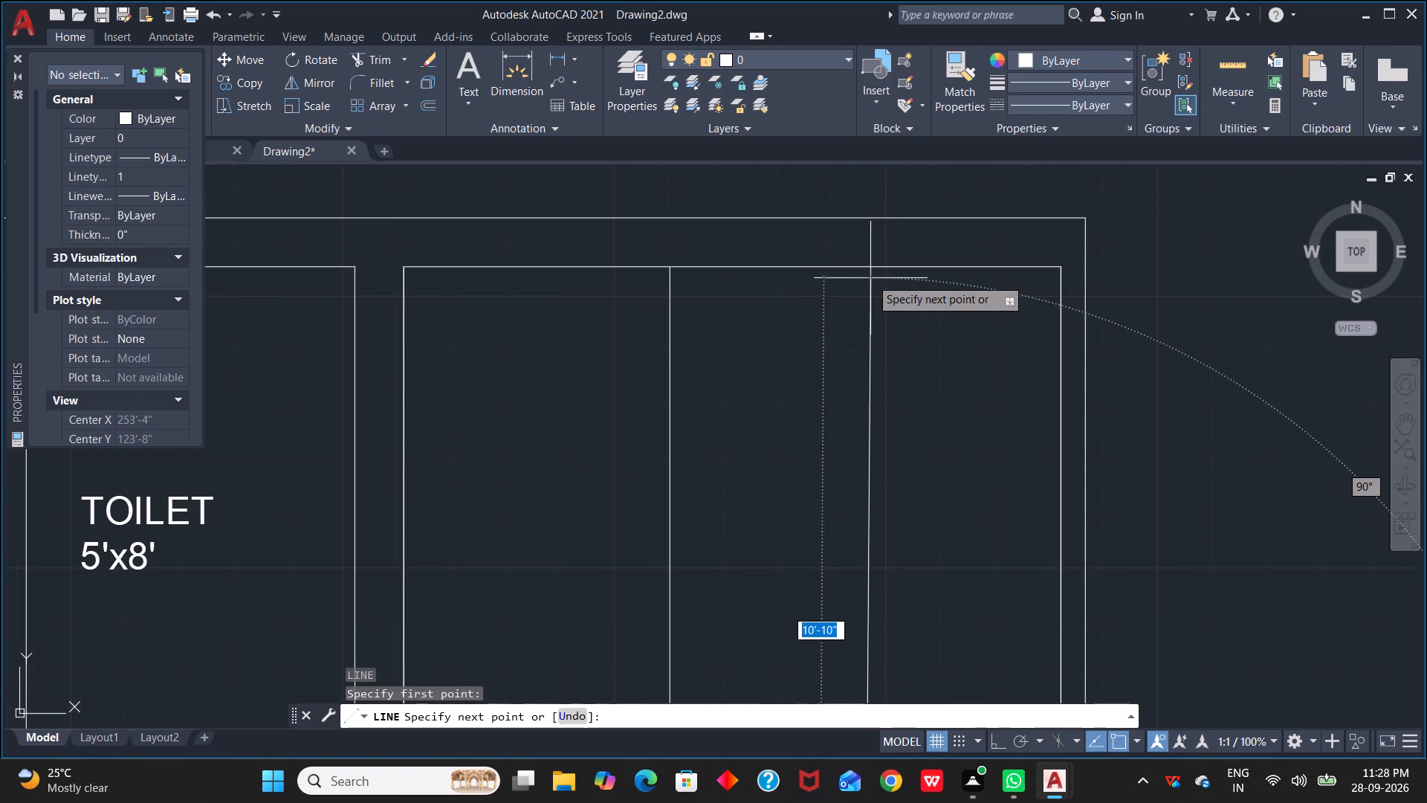
key("F8")
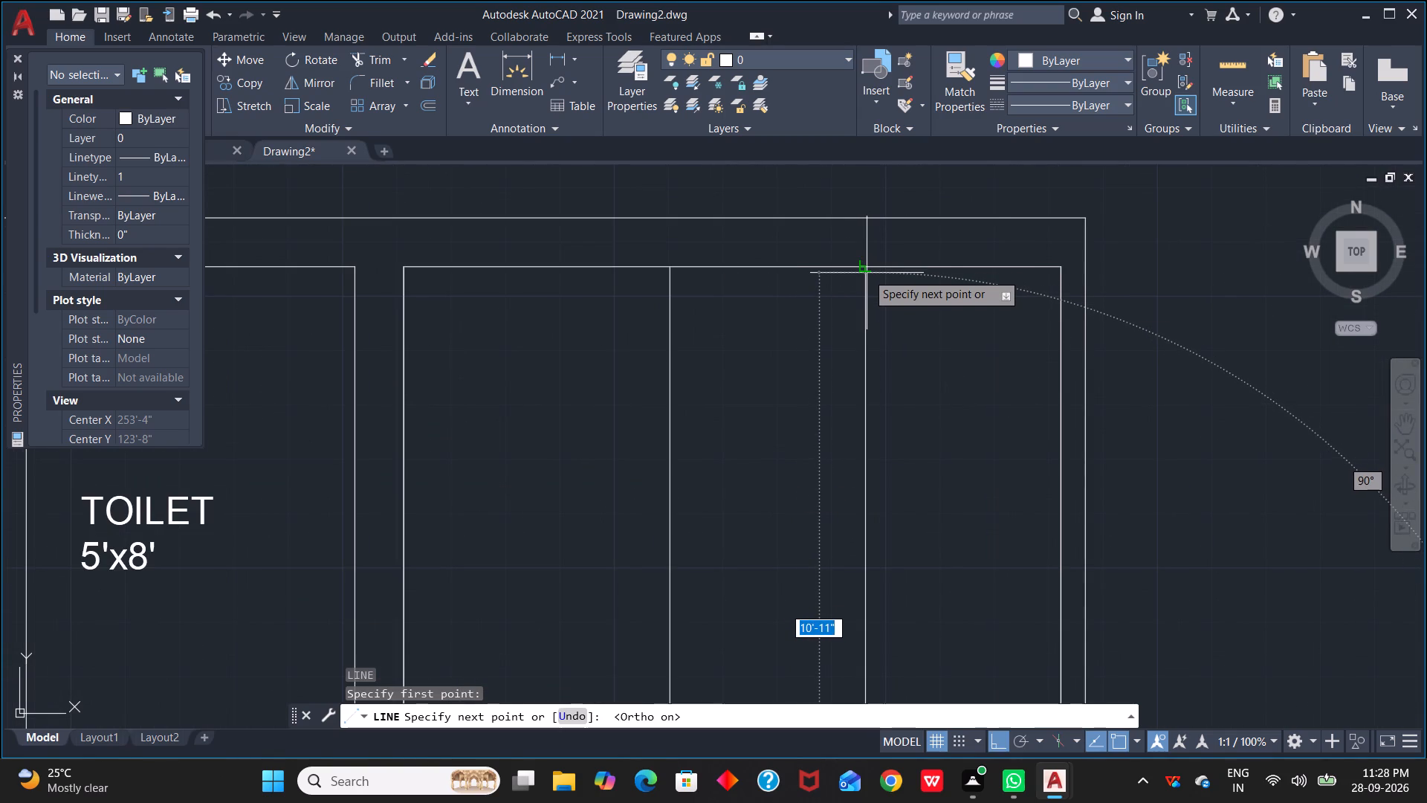
scroll(867, 273, "up", 3)
left_click(867, 247)
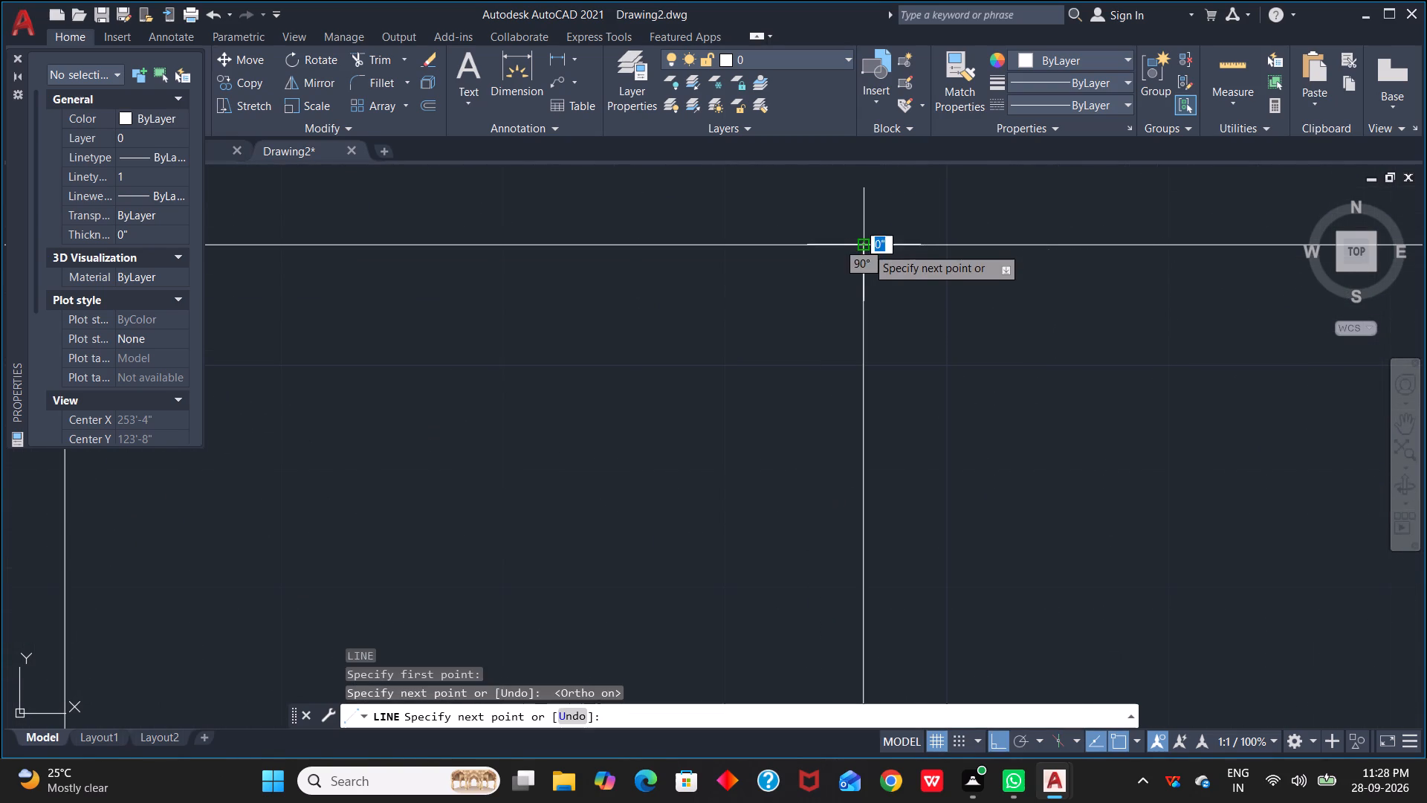
scroll(896, 303, "down", 7)
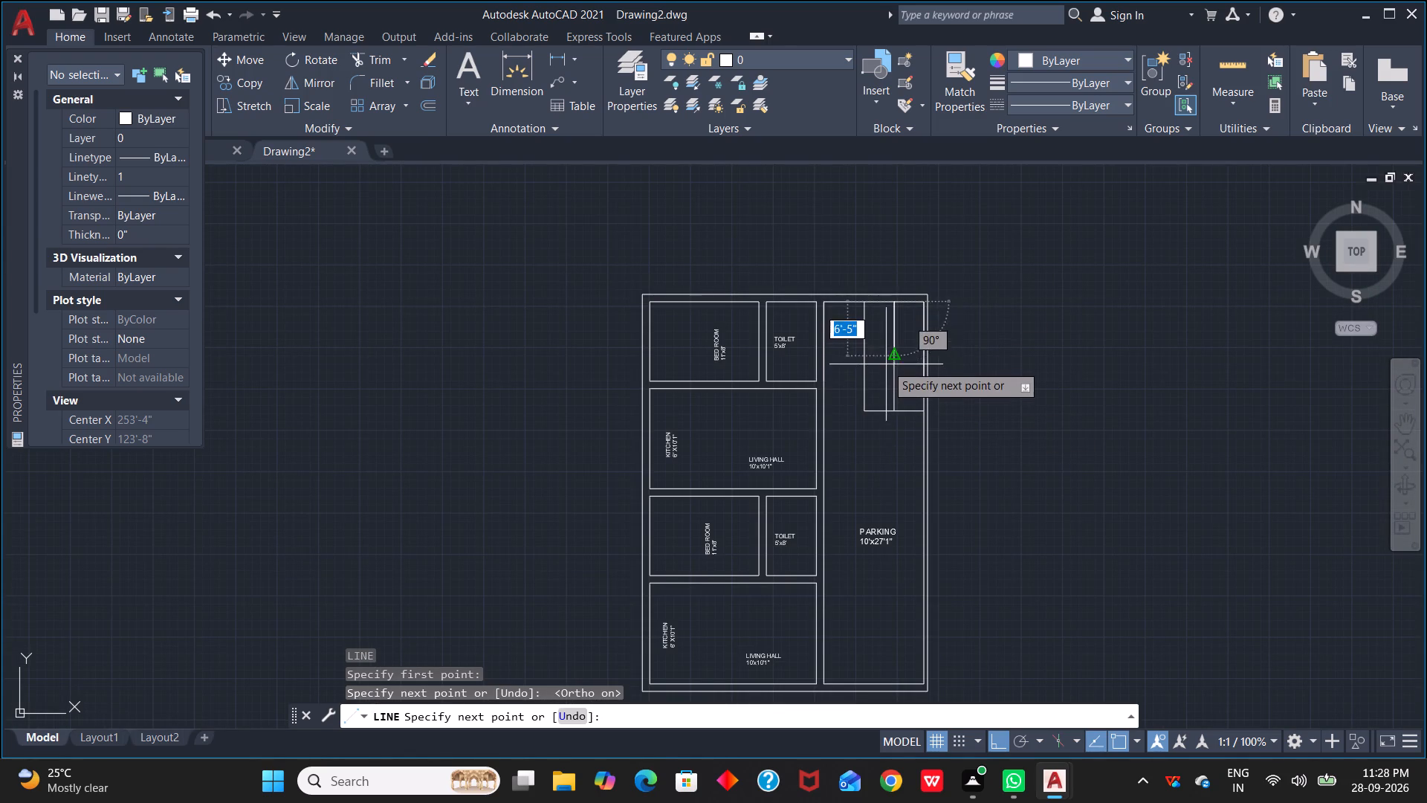
Offset the bottom edge of the 6' × 11' parking block upward three times at 10" spacing to start the stair treads.
key("Escape")
scroll(931, 377, "up", 2)
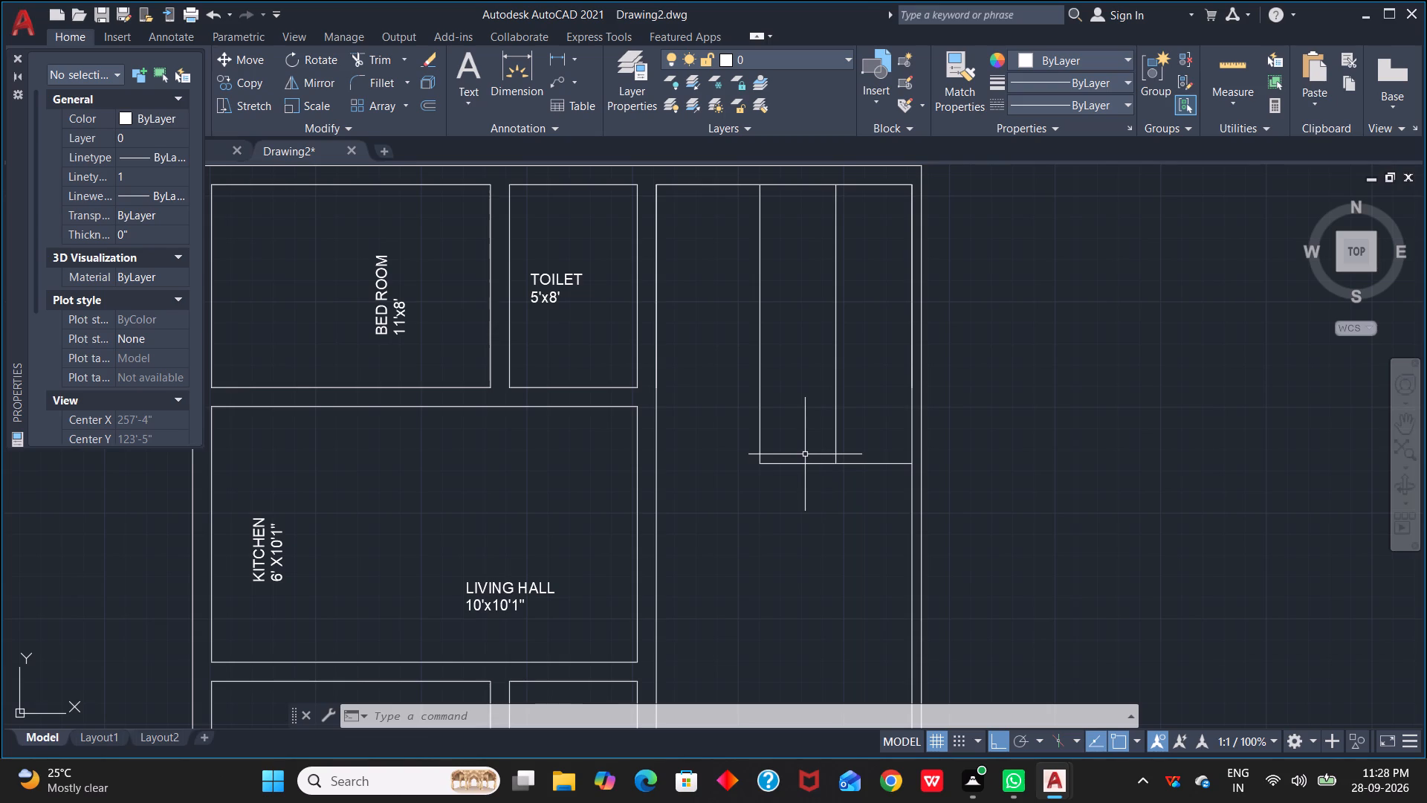
type("O")
key("space")
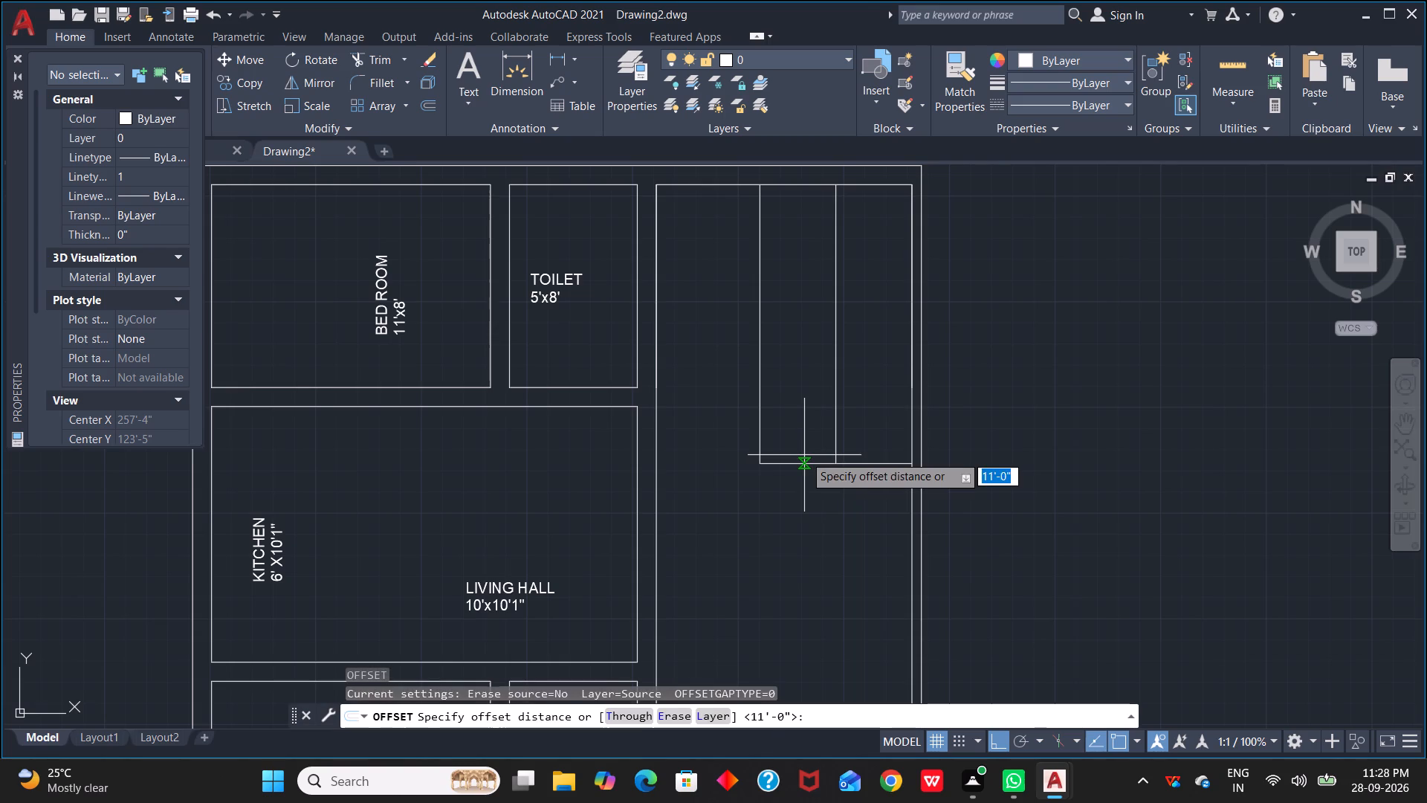
type("10\"")
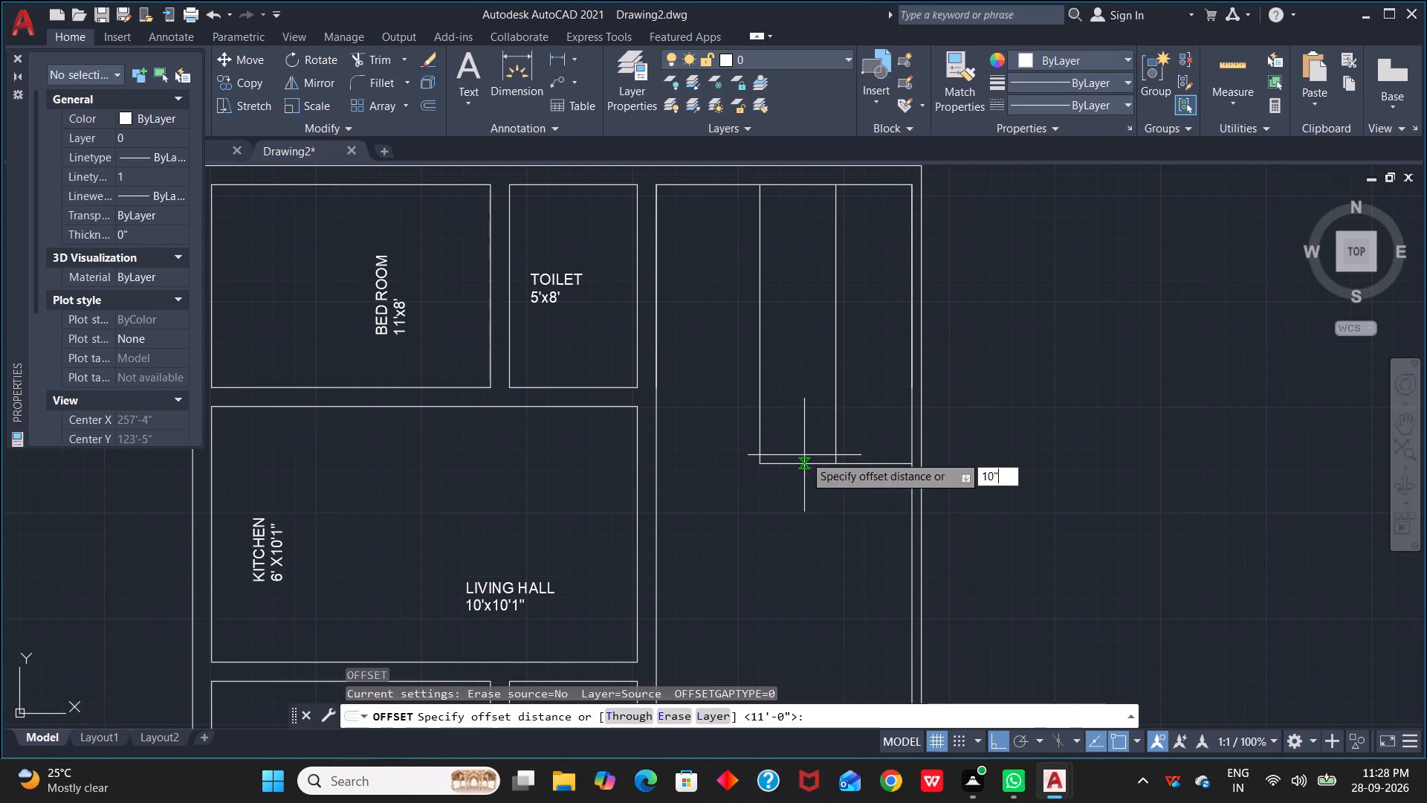
key("space")
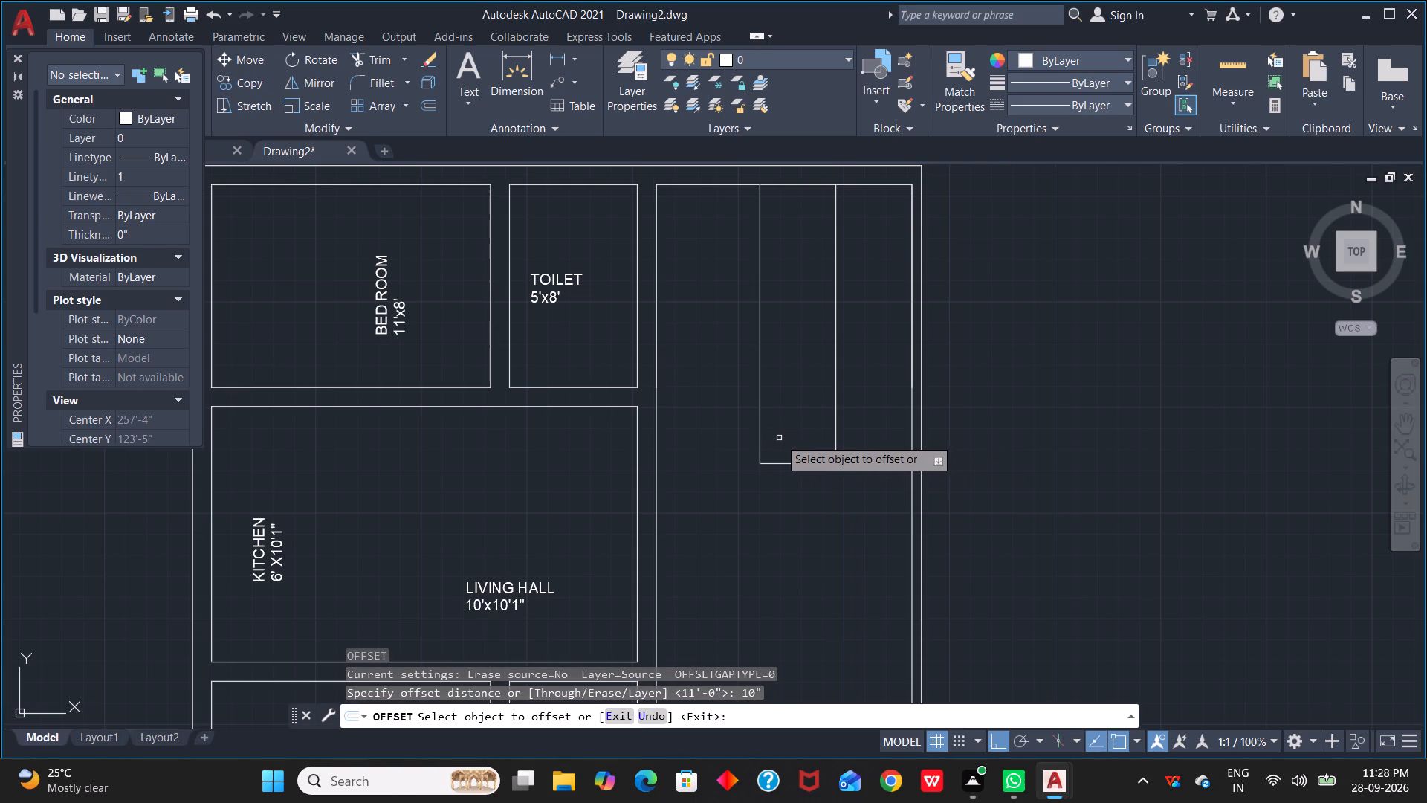
left_click(814, 463)
left_click(814, 444)
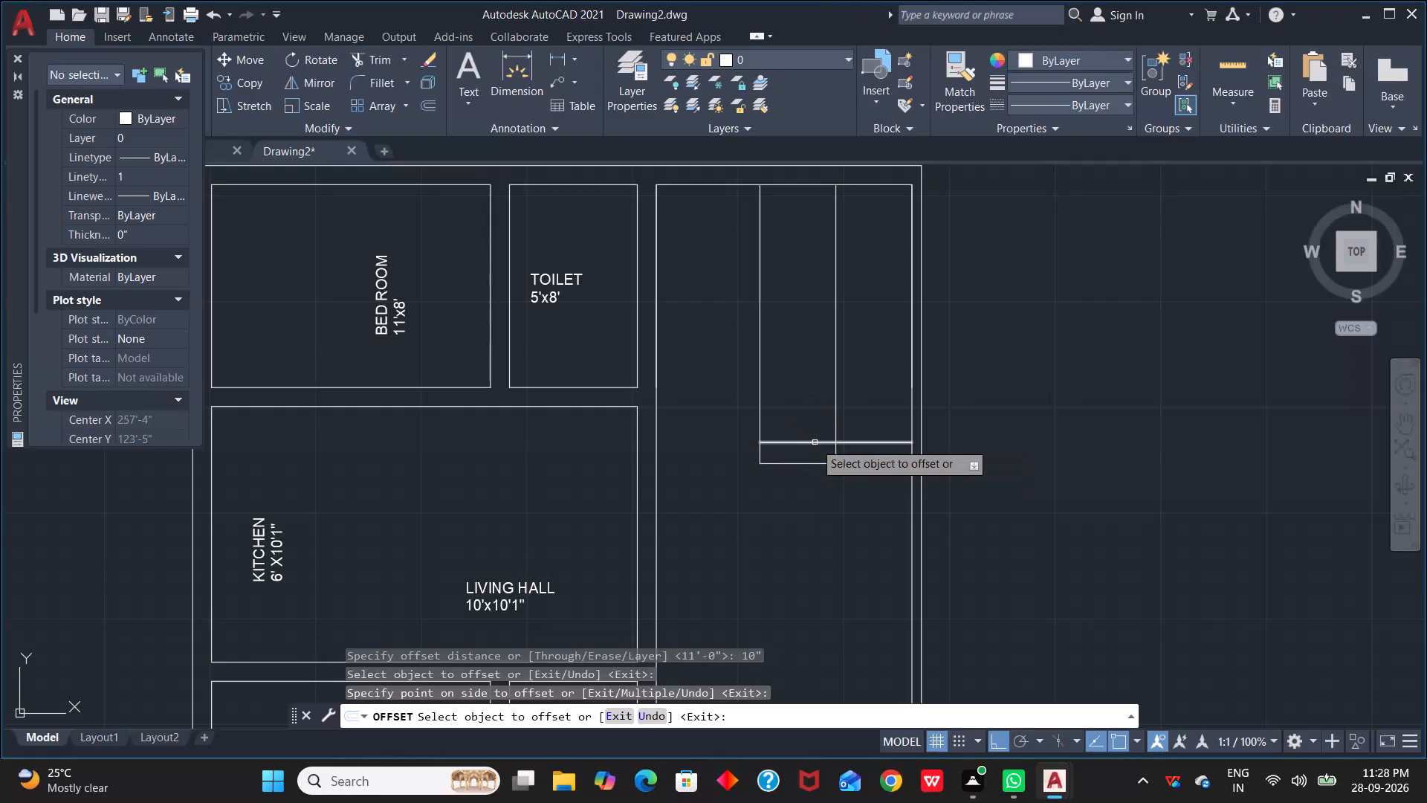
left_click(815, 442)
left_click(806, 439)
left_click(807, 442)
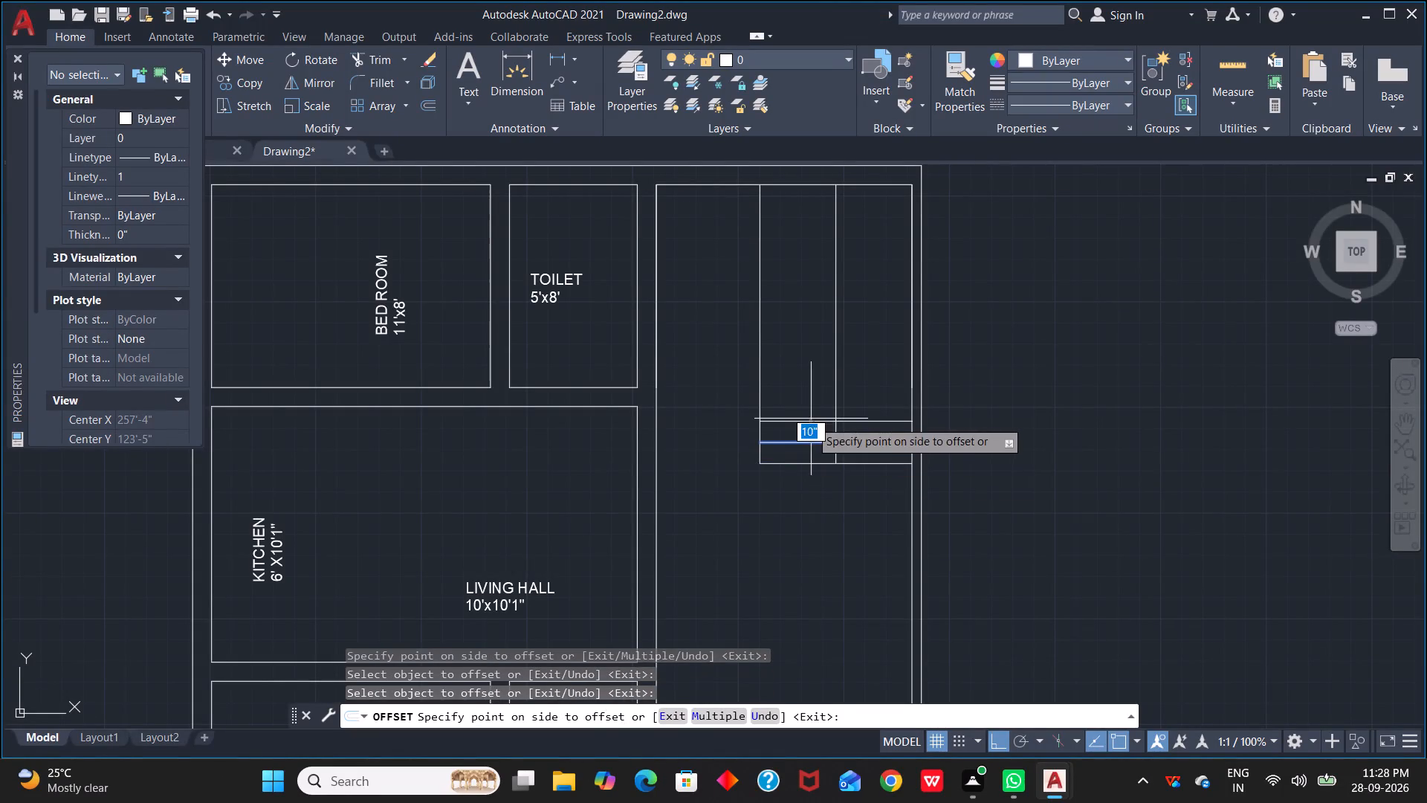
left_click(812, 416)
left_click(811, 422)
left_click(807, 399)
left_click(807, 399)
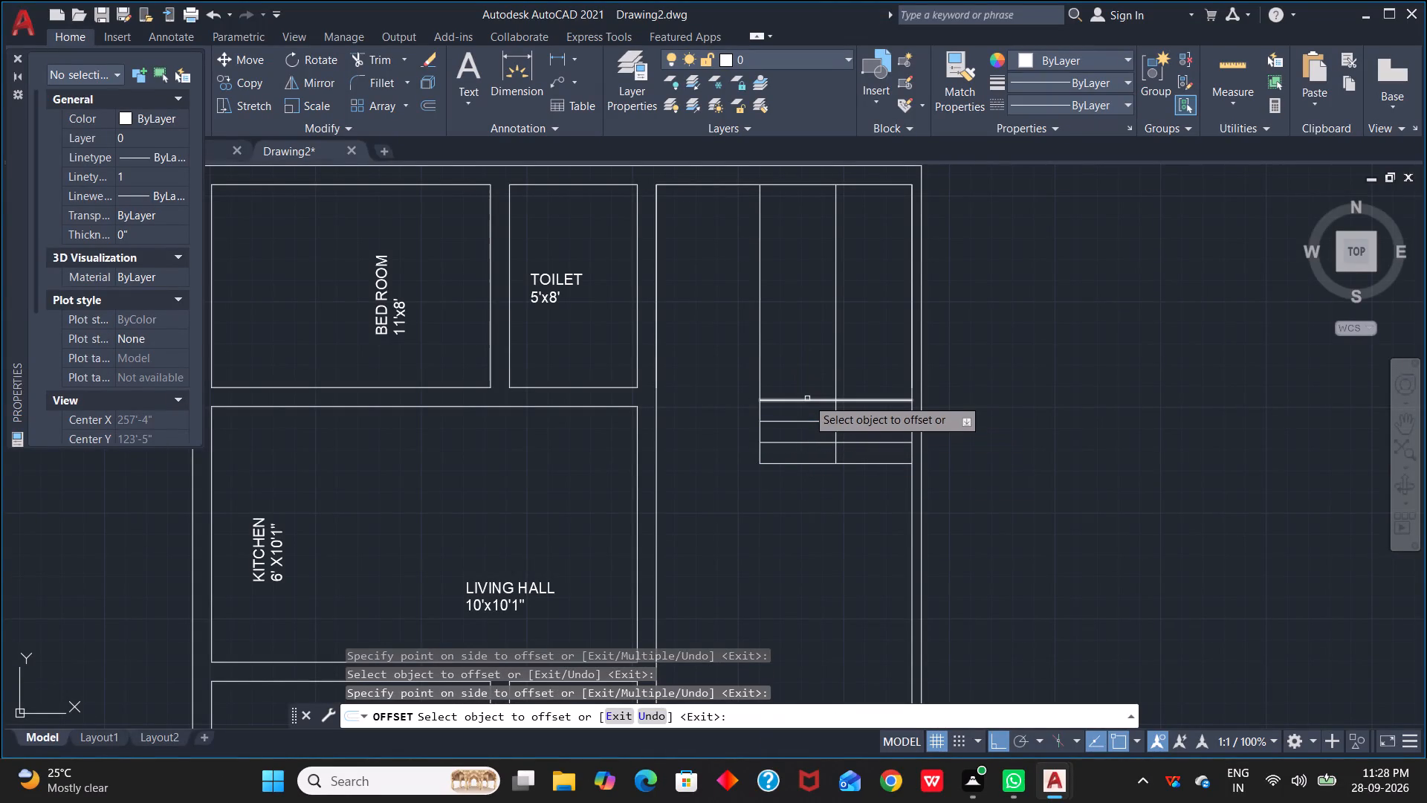
Continue offsetting the topmost tread line upward at 10" spacing until seven more tread lines are added.
left_click(804, 401)
left_click(809, 380)
left_click(809, 377)
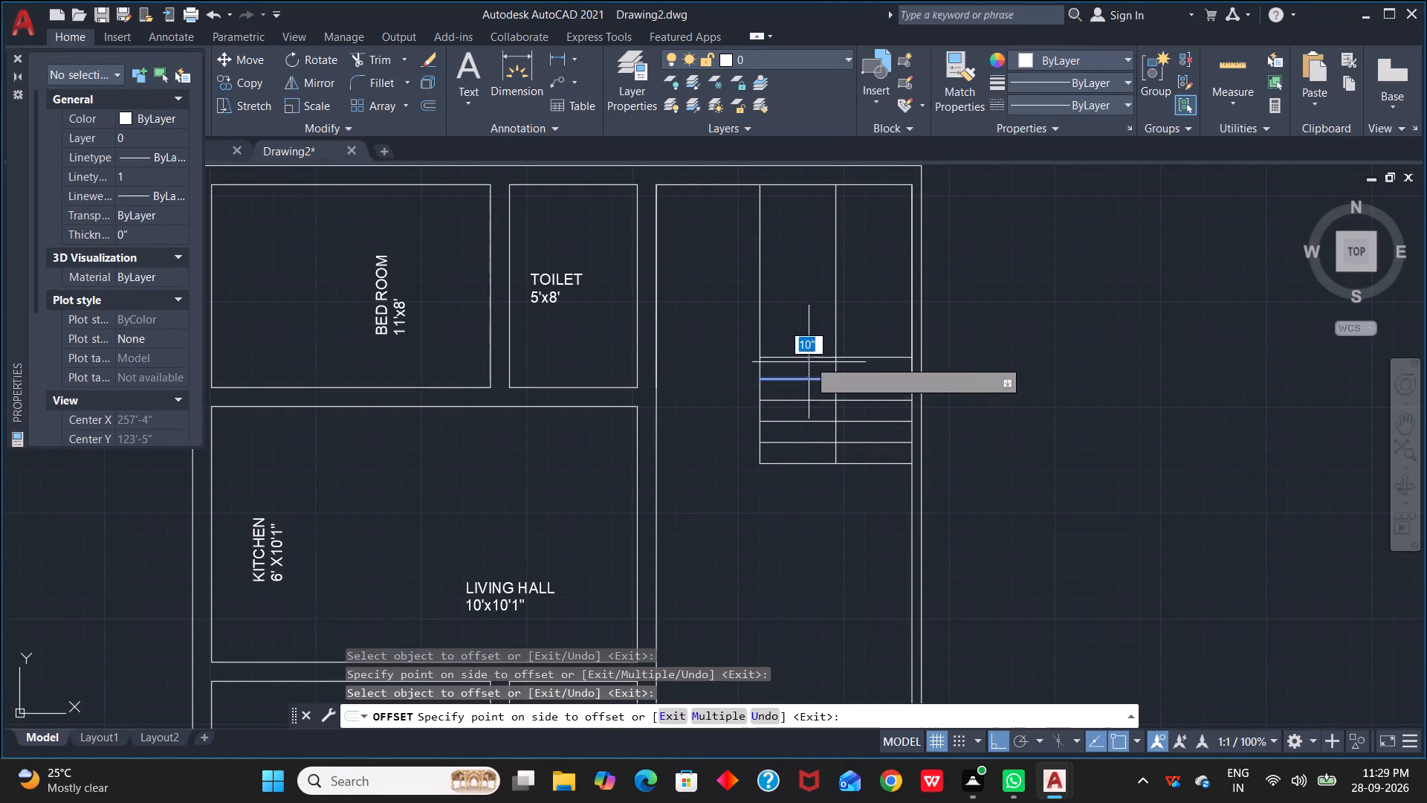
left_click(801, 349)
left_click(807, 359)
left_click(813, 335)
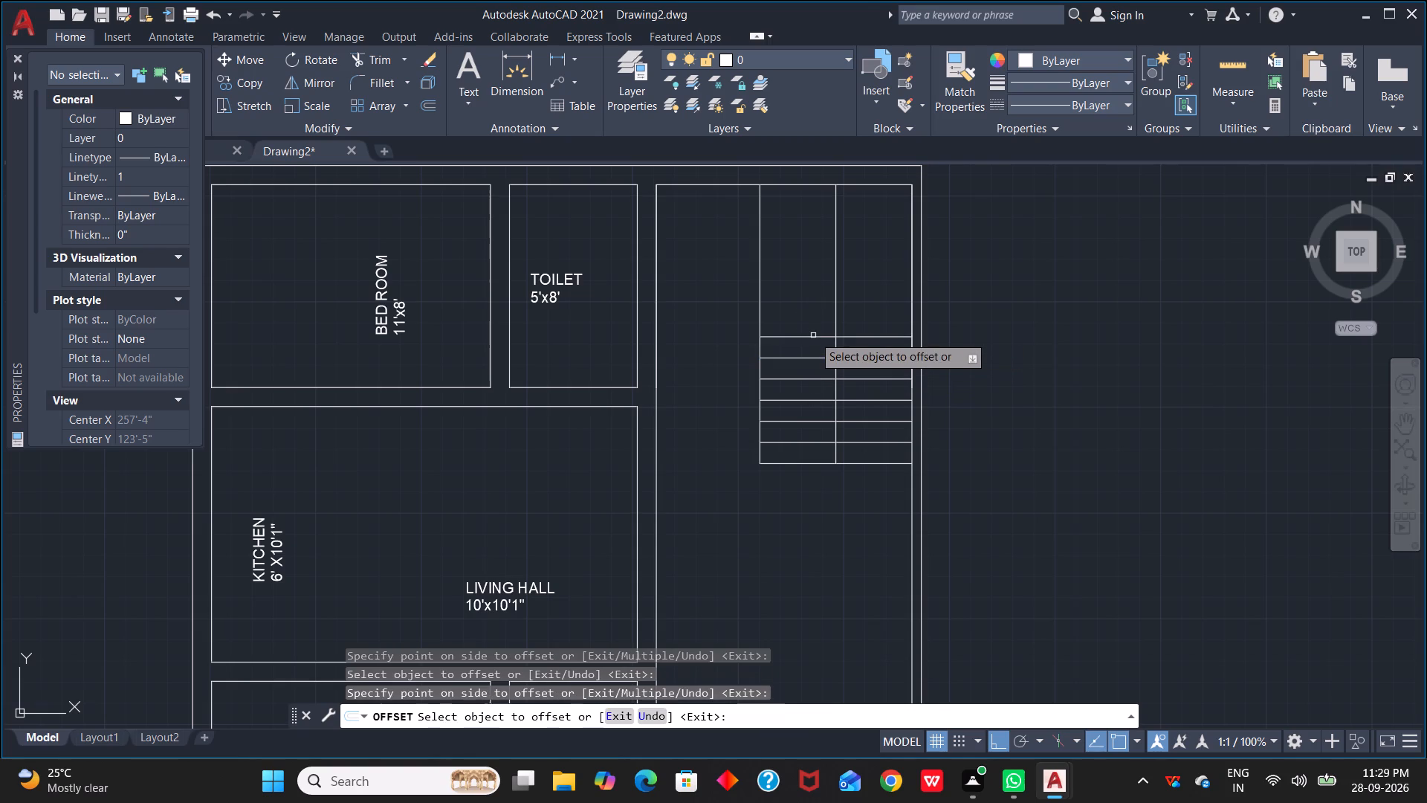
left_click(810, 337)
left_click(813, 322)
left_click(809, 316)
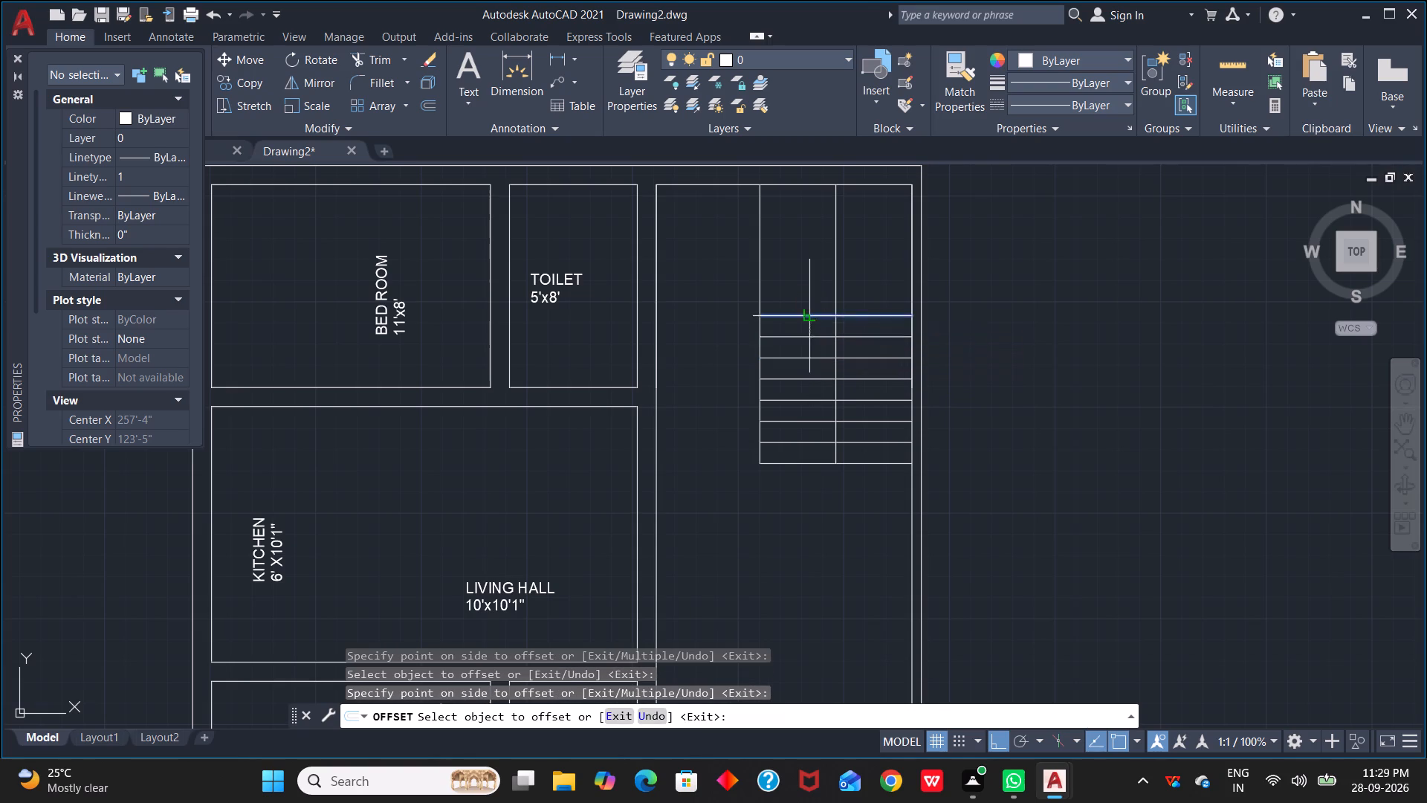
left_click(812, 303)
left_click(815, 294)
left_click(820, 280)
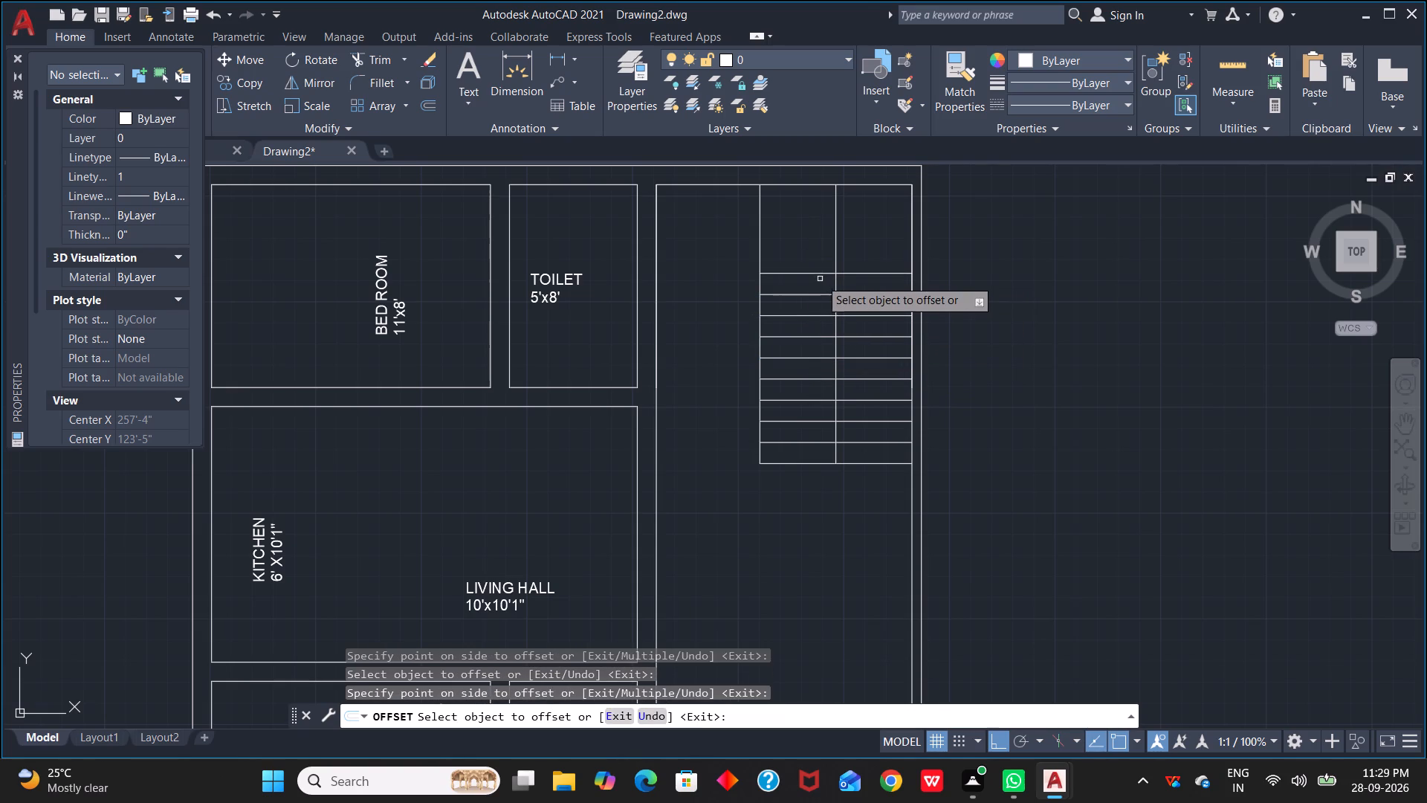
left_click(820, 274)
left_click(820, 261)
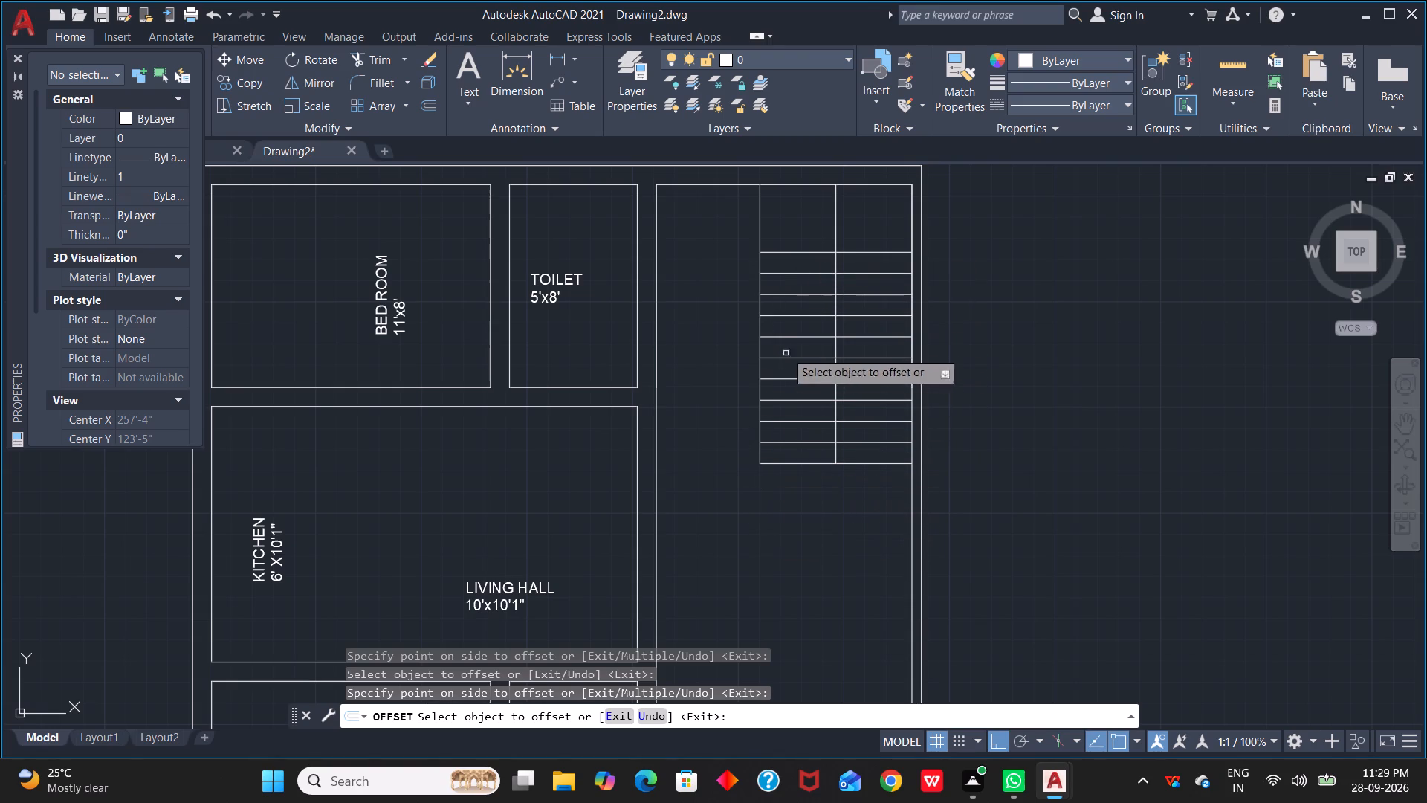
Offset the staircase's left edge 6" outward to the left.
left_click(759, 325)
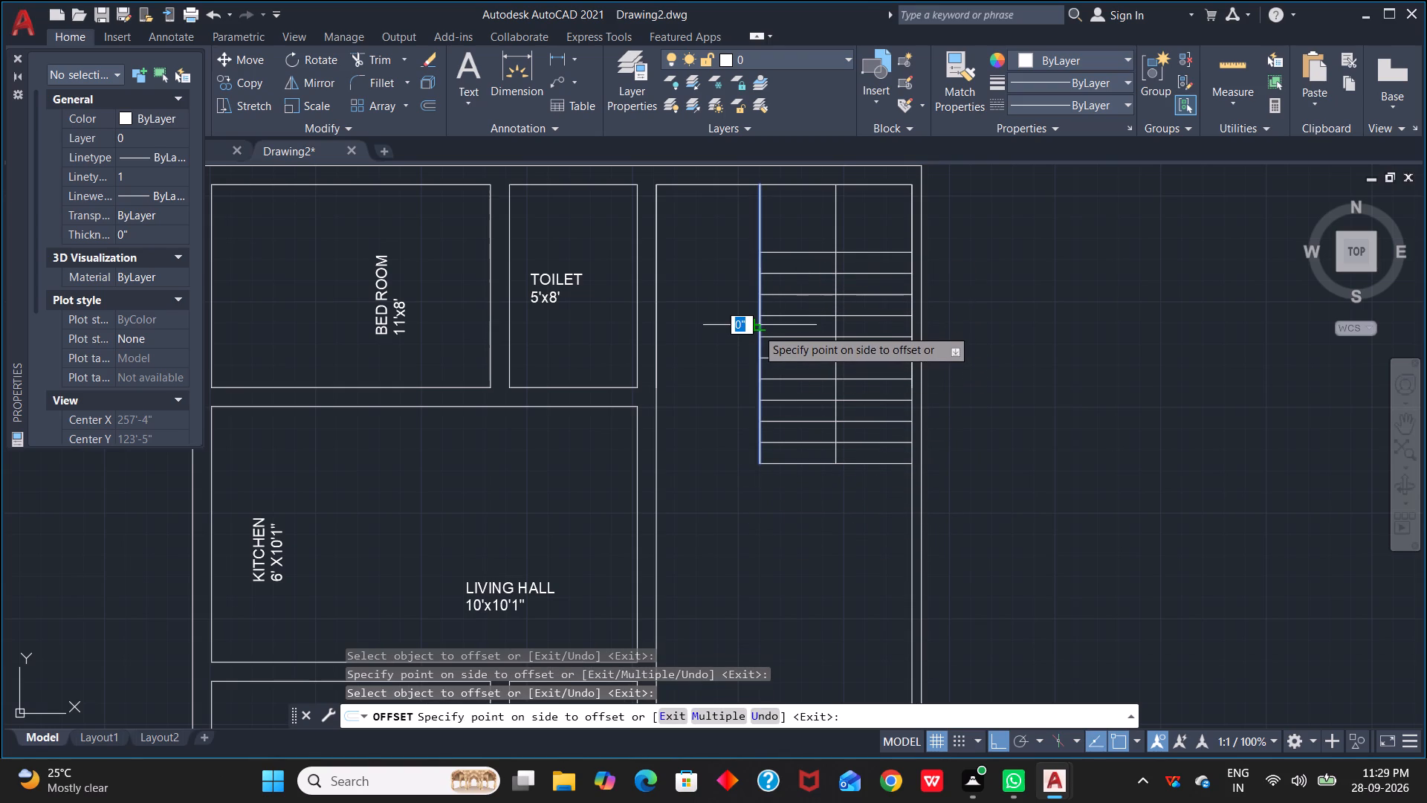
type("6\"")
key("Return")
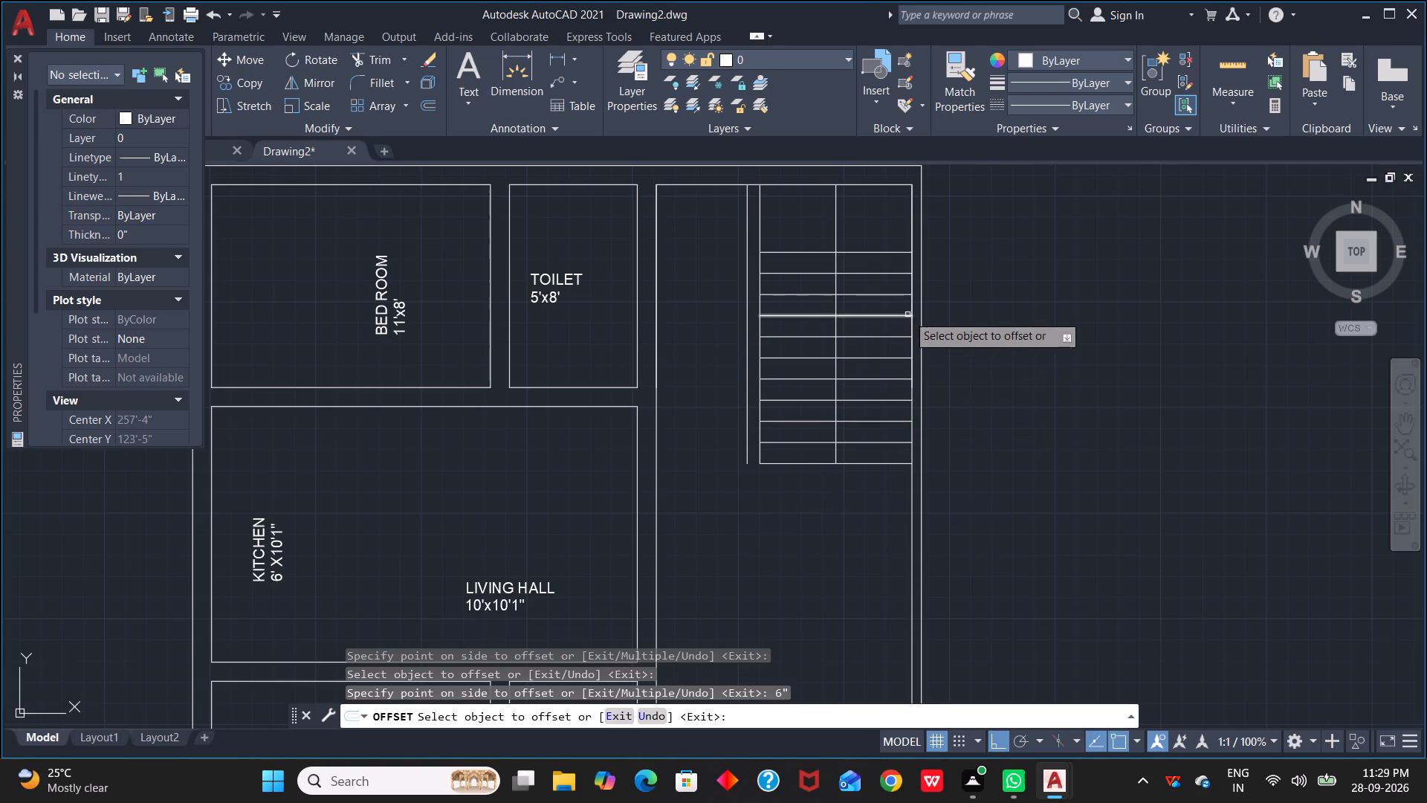
Offset the staircase's left edge 4.5" outward to the left.
left_click(761, 350)
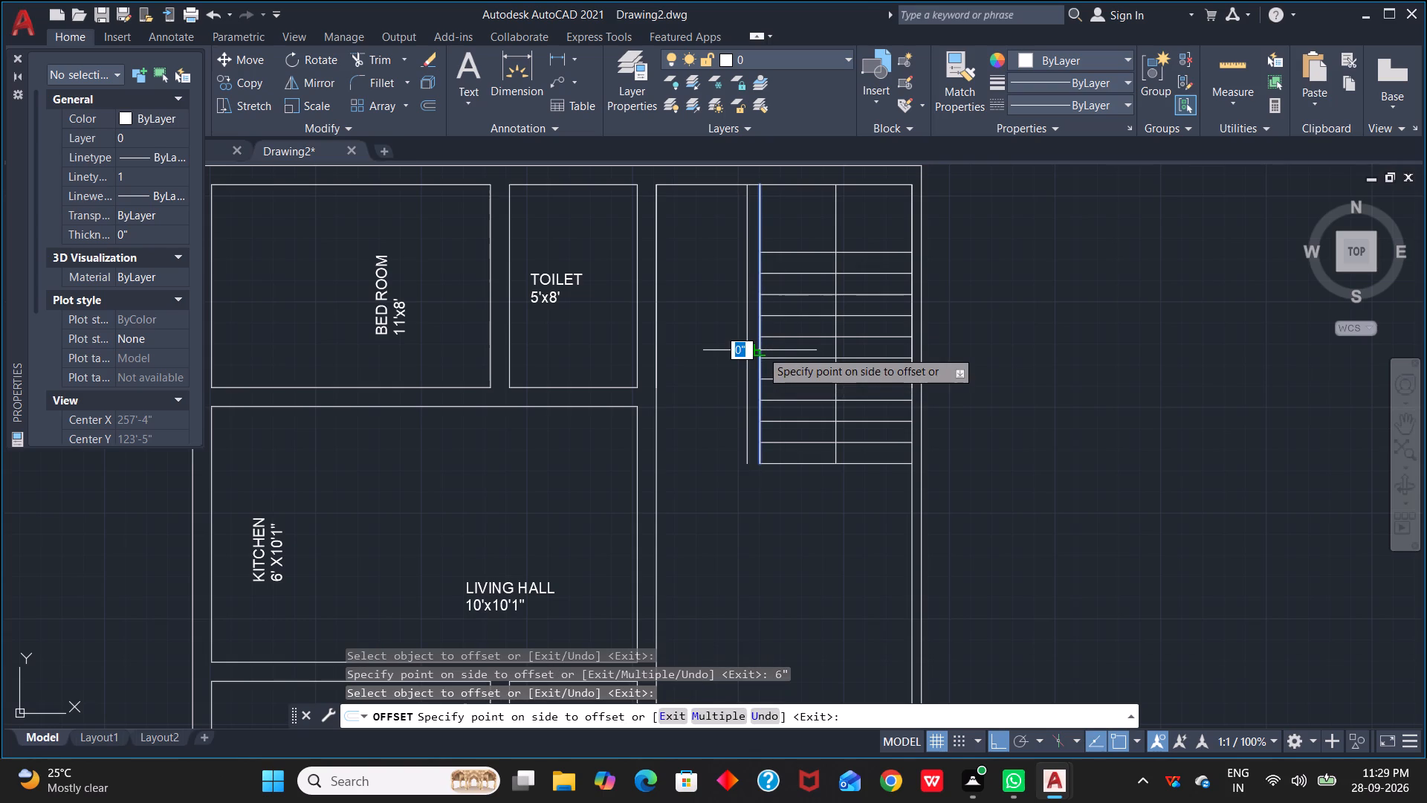
type("4.5")
key("shift+quotedbl")
key("Return")
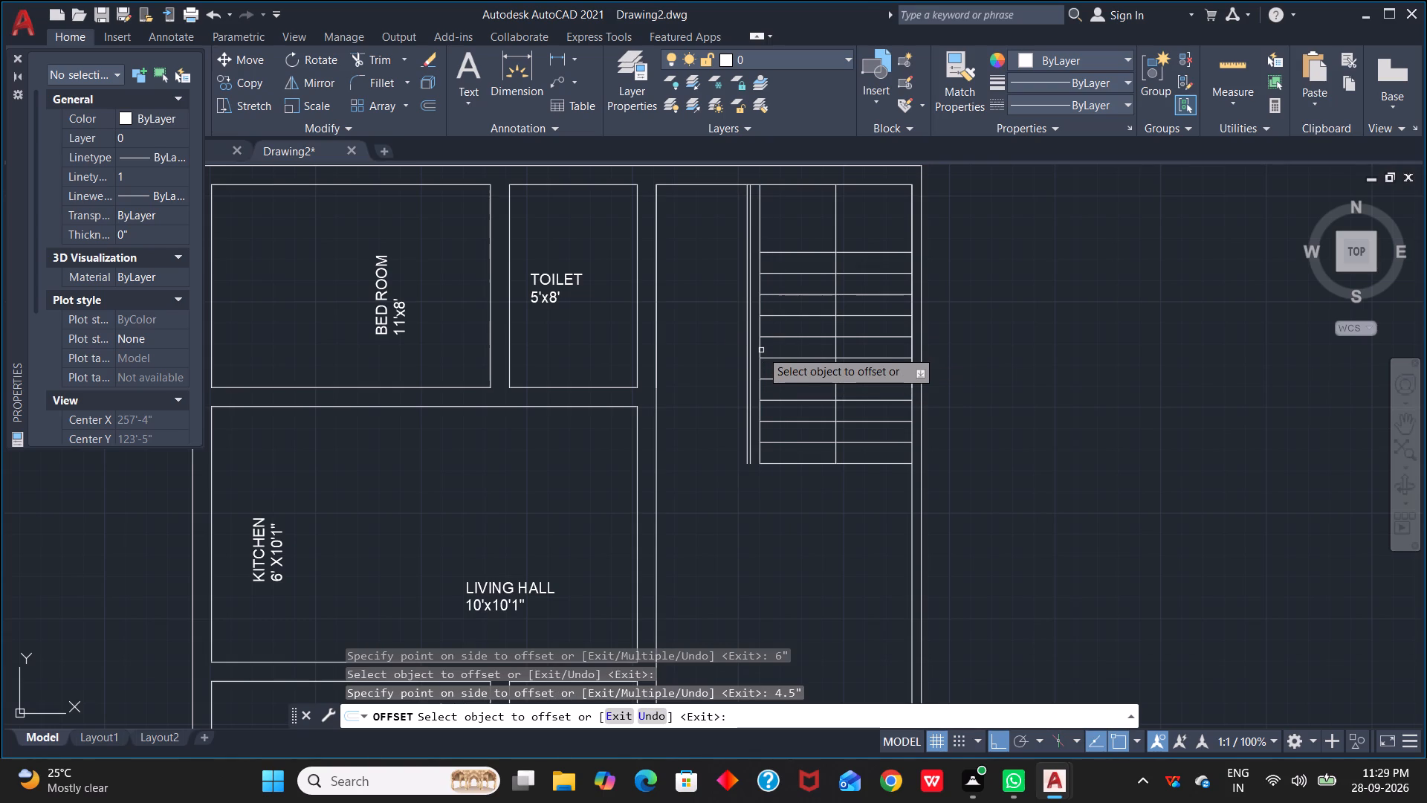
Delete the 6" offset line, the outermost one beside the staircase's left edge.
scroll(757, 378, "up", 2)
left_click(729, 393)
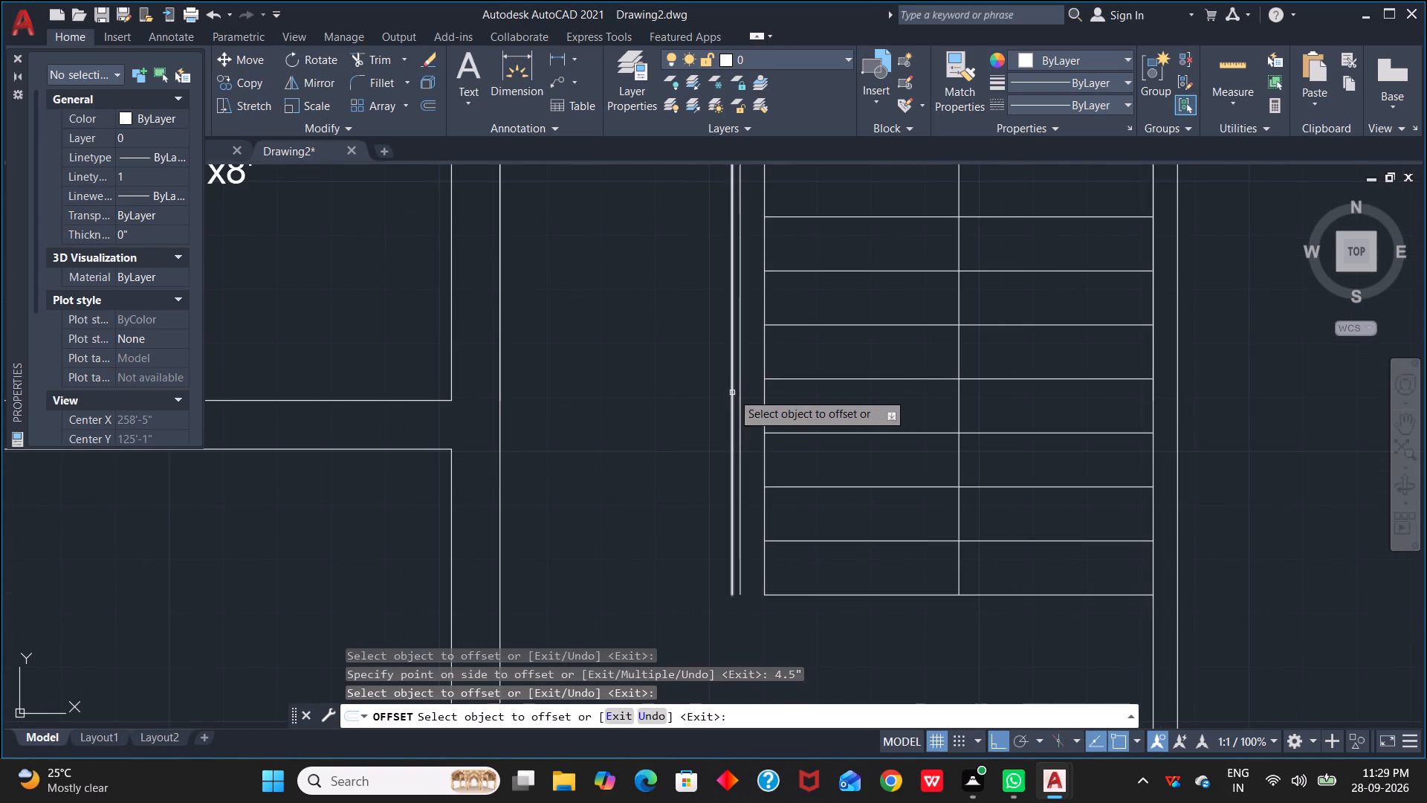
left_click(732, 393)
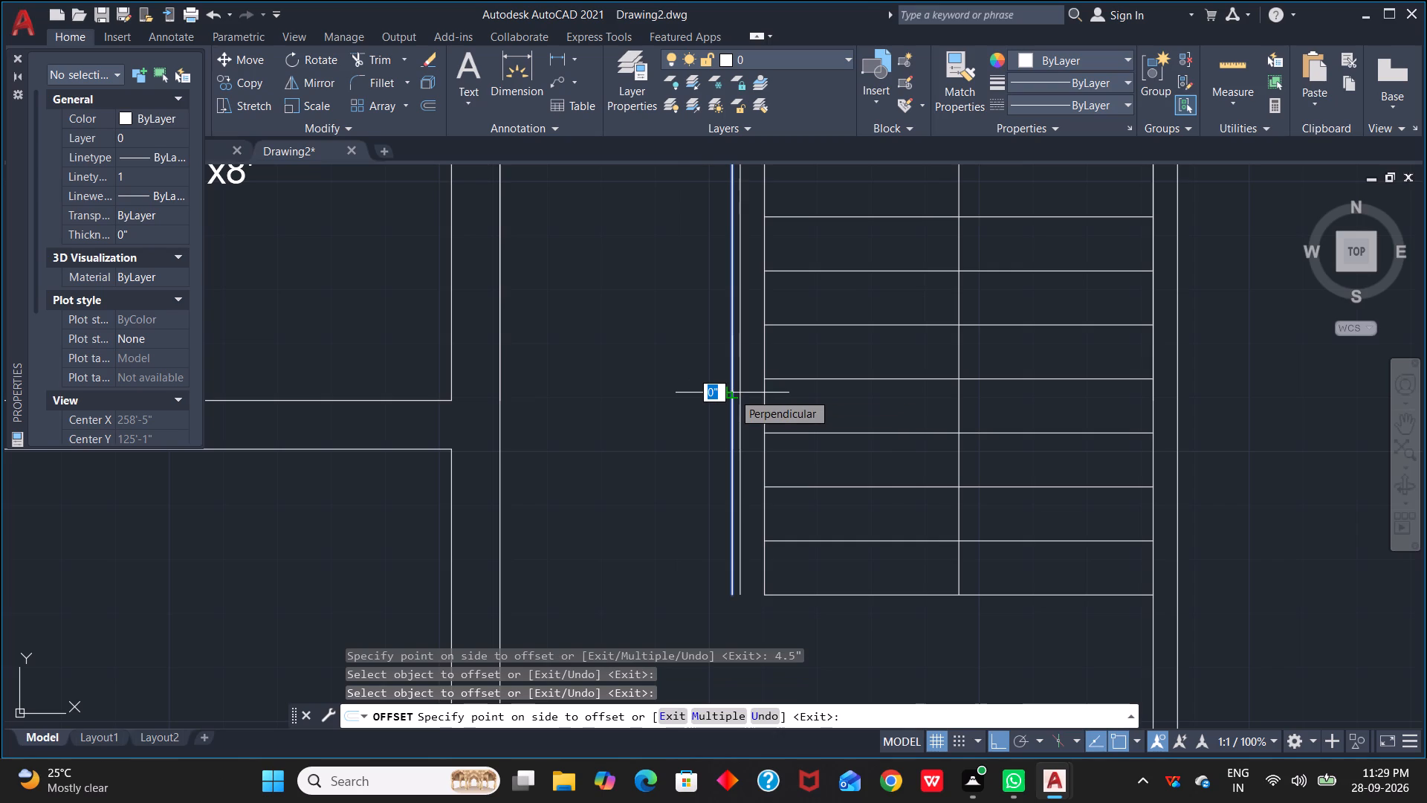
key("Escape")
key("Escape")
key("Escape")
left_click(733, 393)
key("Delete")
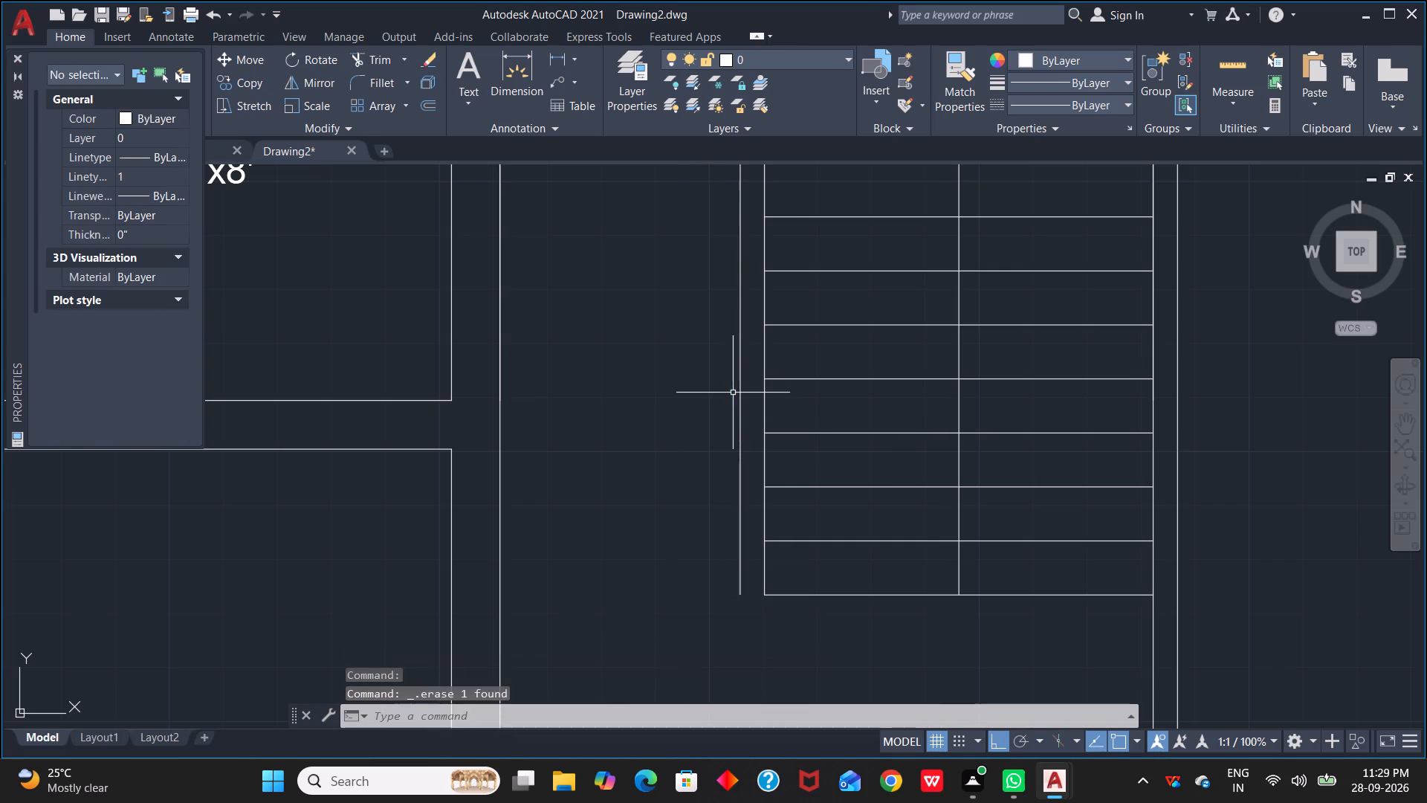
Extend the staircase's bottom edge left to meet the 4.5" offset line.
key("e")
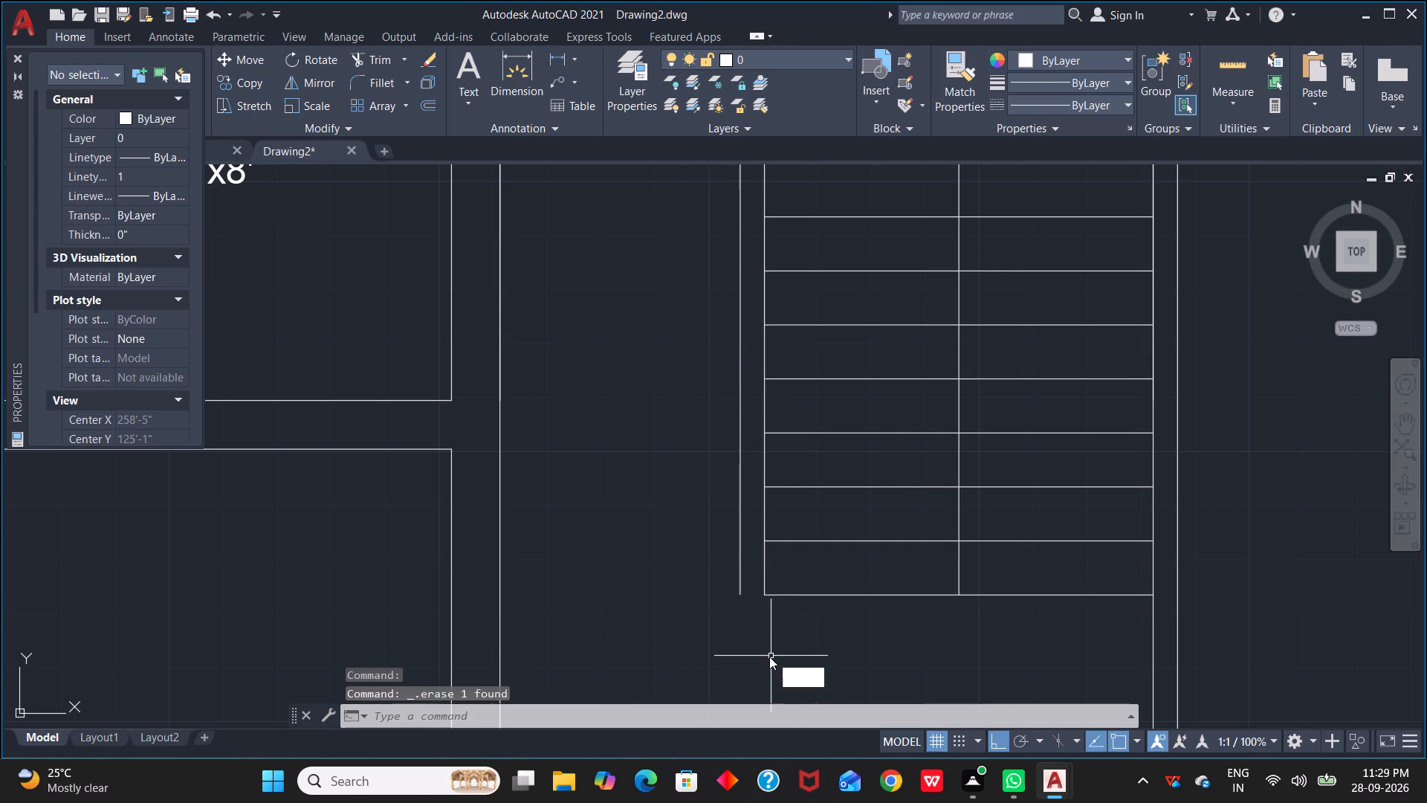
type("X")
key("space")
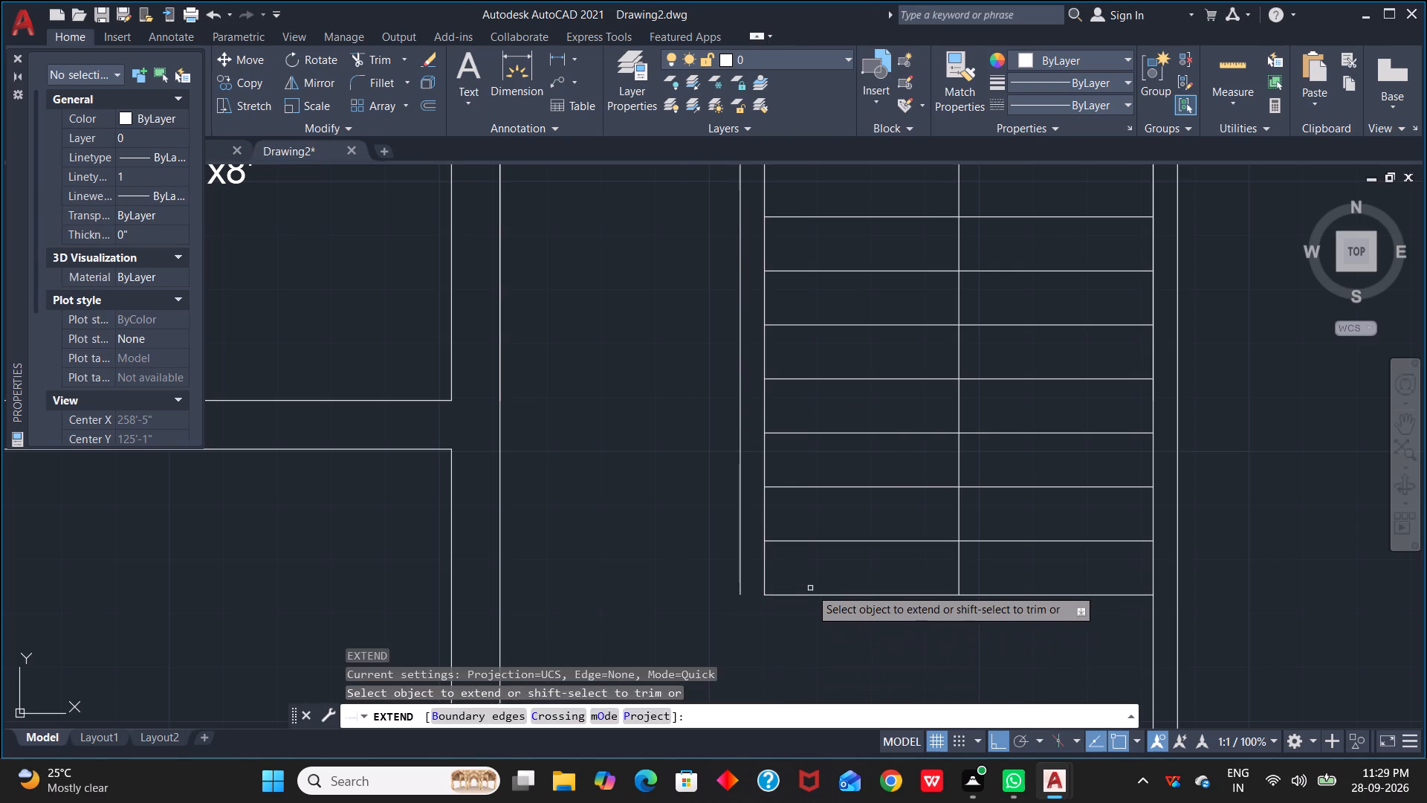
left_click(808, 595)
scroll(905, 587, "down", 1)
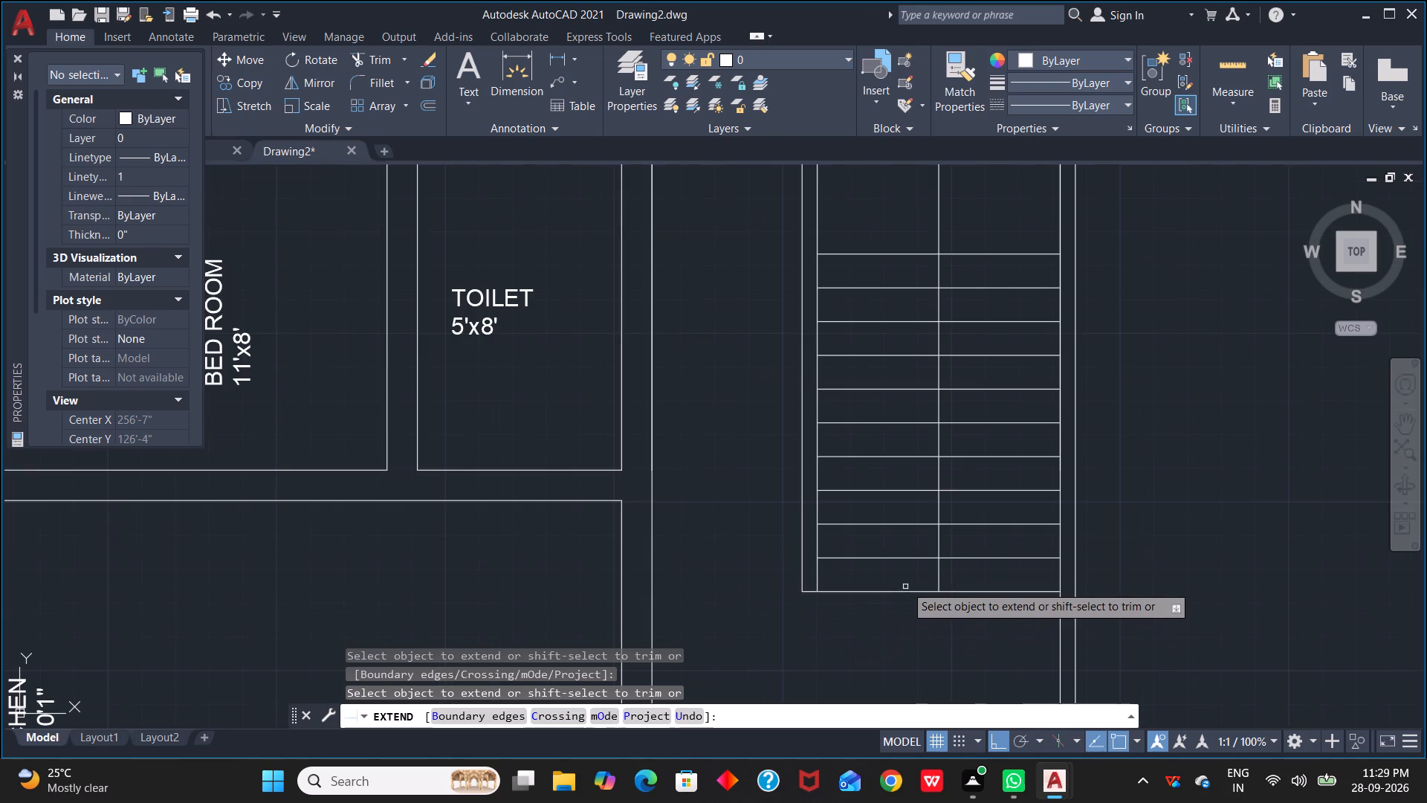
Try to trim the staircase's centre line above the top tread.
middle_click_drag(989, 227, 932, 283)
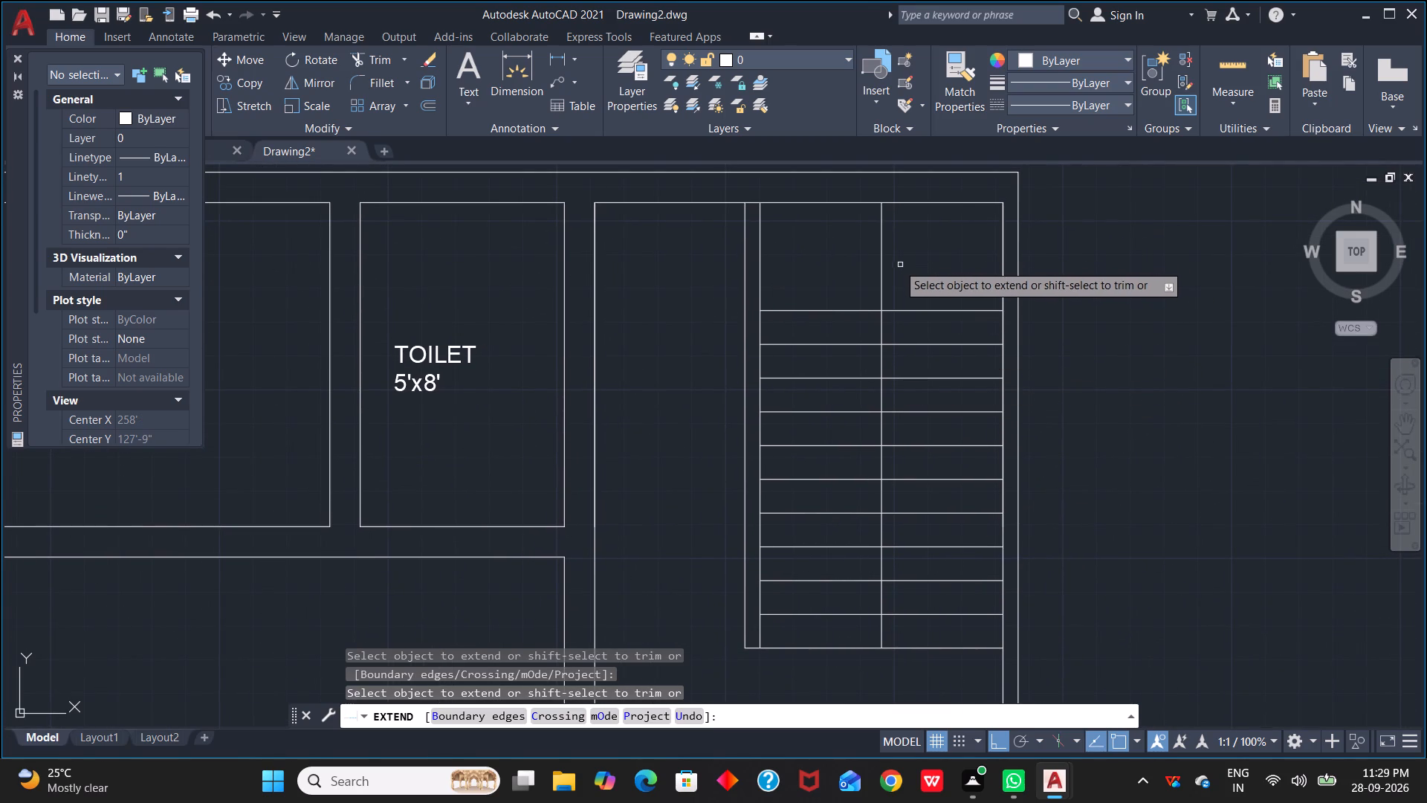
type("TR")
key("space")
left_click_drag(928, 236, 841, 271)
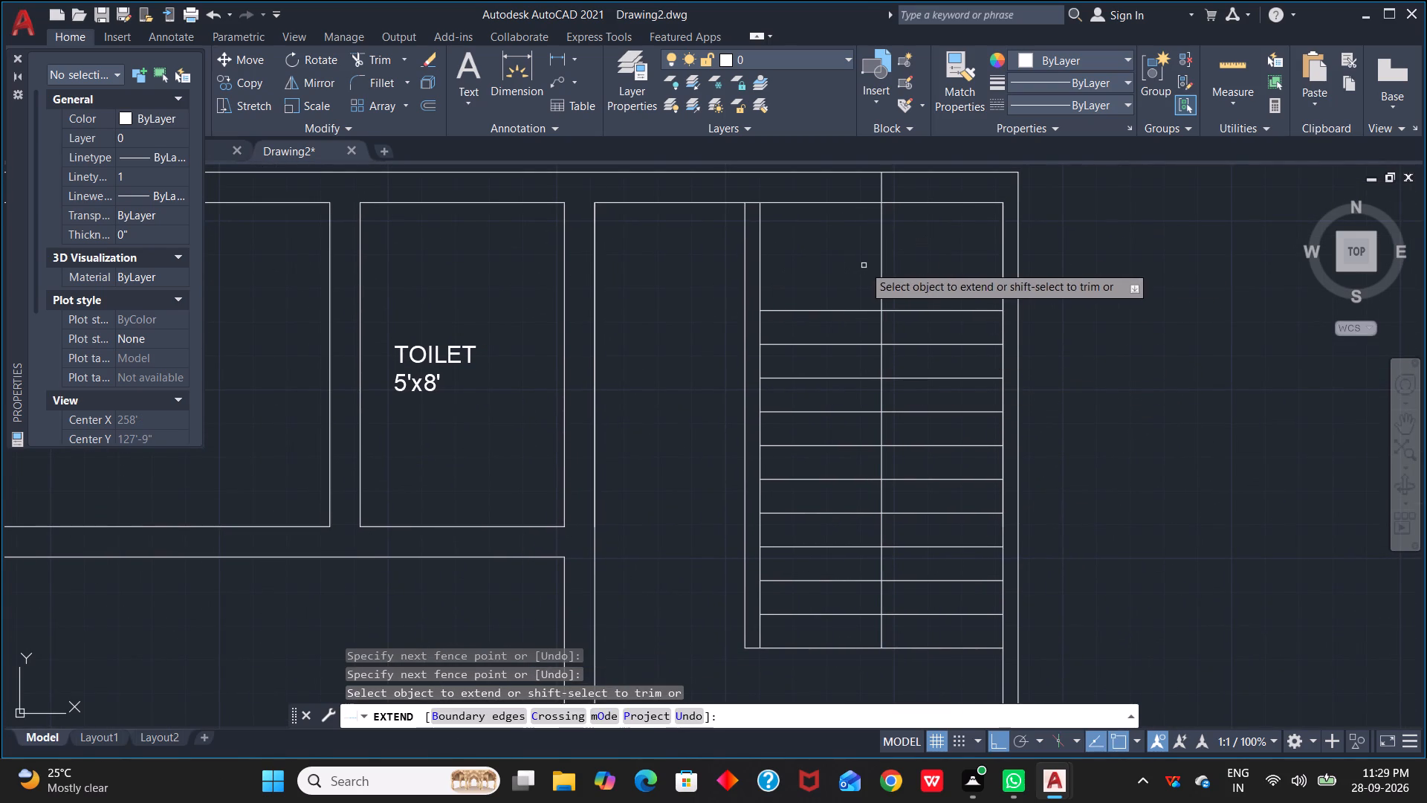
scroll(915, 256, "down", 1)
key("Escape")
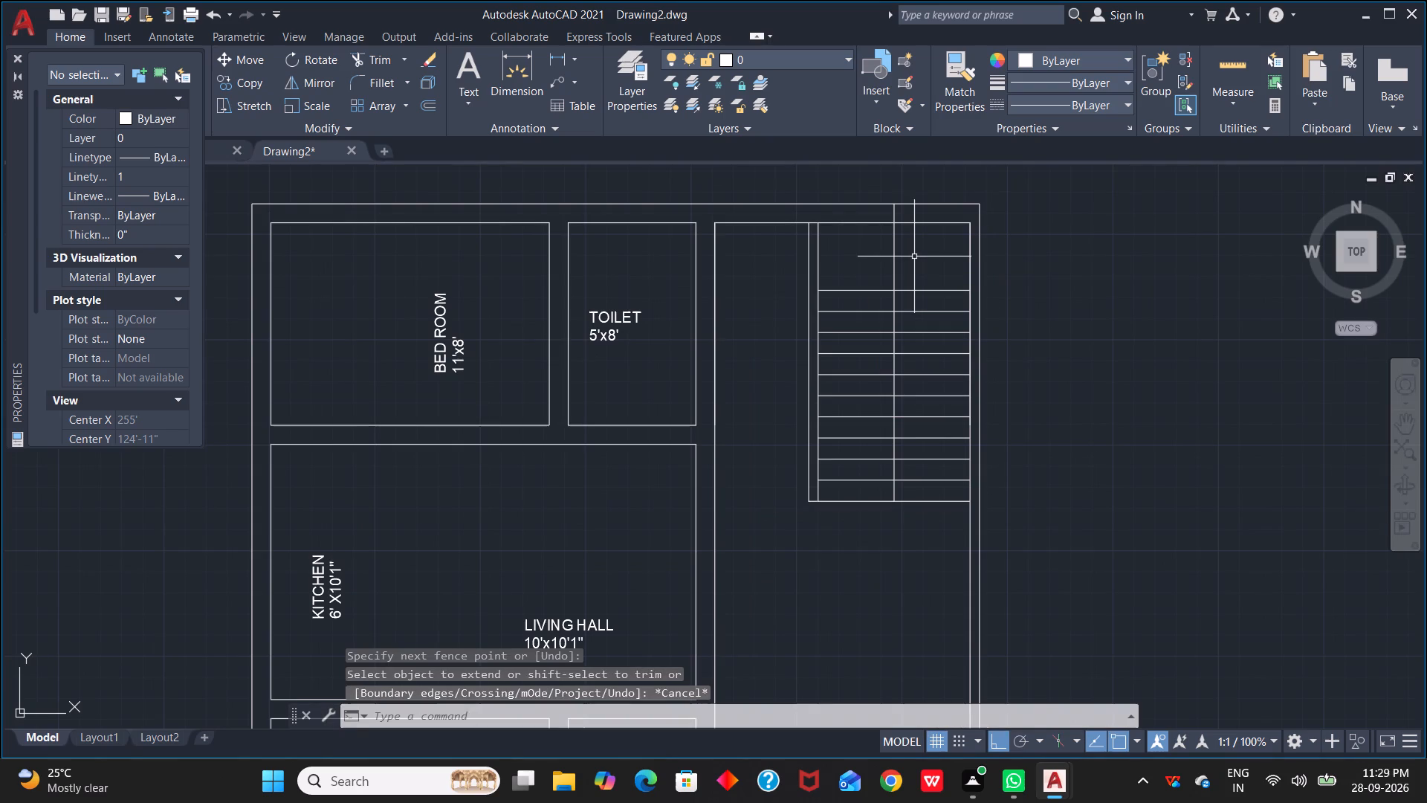
Trim the staircase's centre line above the top tread, including its stub between the top wall lines.
key("t")
type("R")
key("space")
left_click_drag(912, 259, 870, 269)
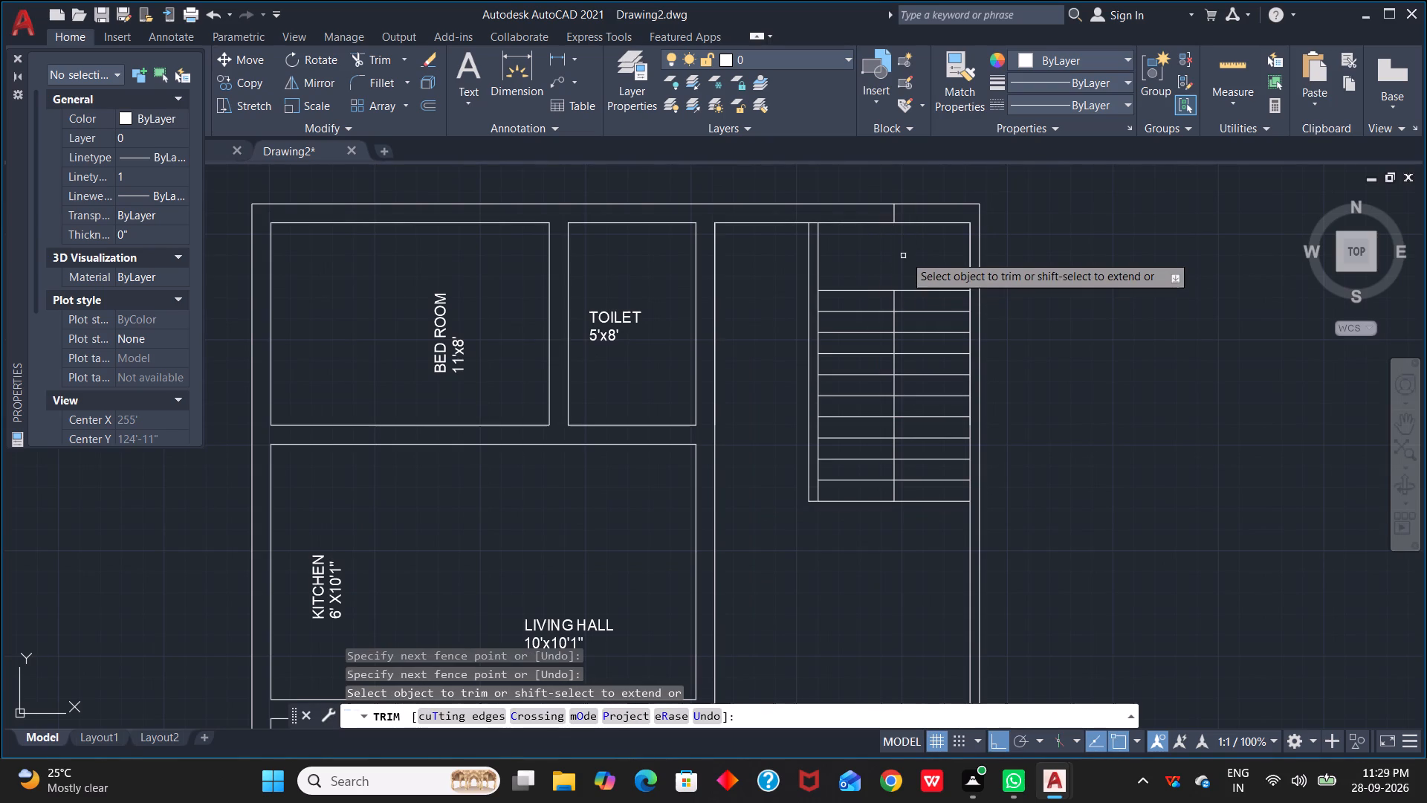
left_click_drag(906, 210, 886, 212)
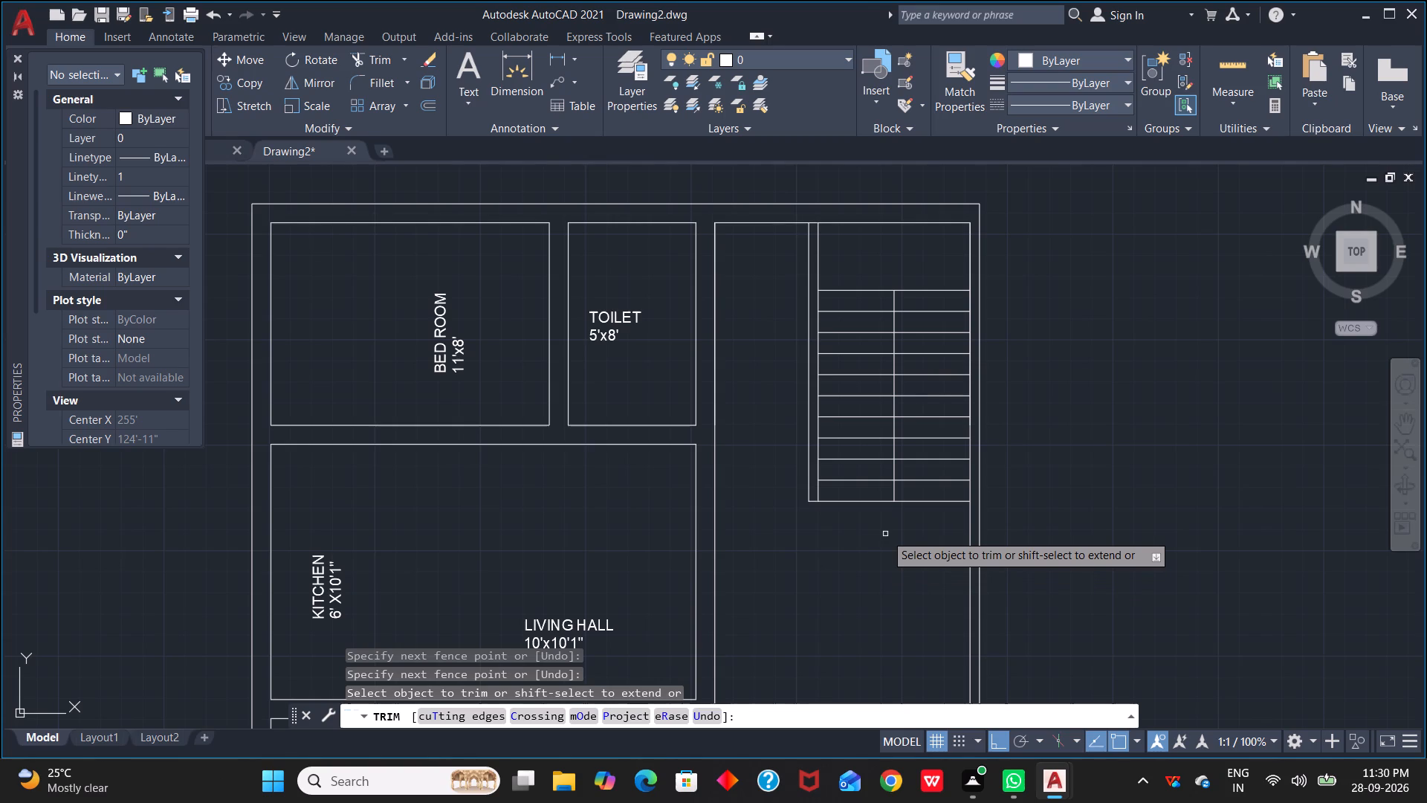
Create the upper unit's kitchen partition by offsetting the kitchen's left wall line 6' inward and the new line a further 9".
scroll(843, 562, "down", 2)
middle_click_drag(845, 561, 1008, 291)
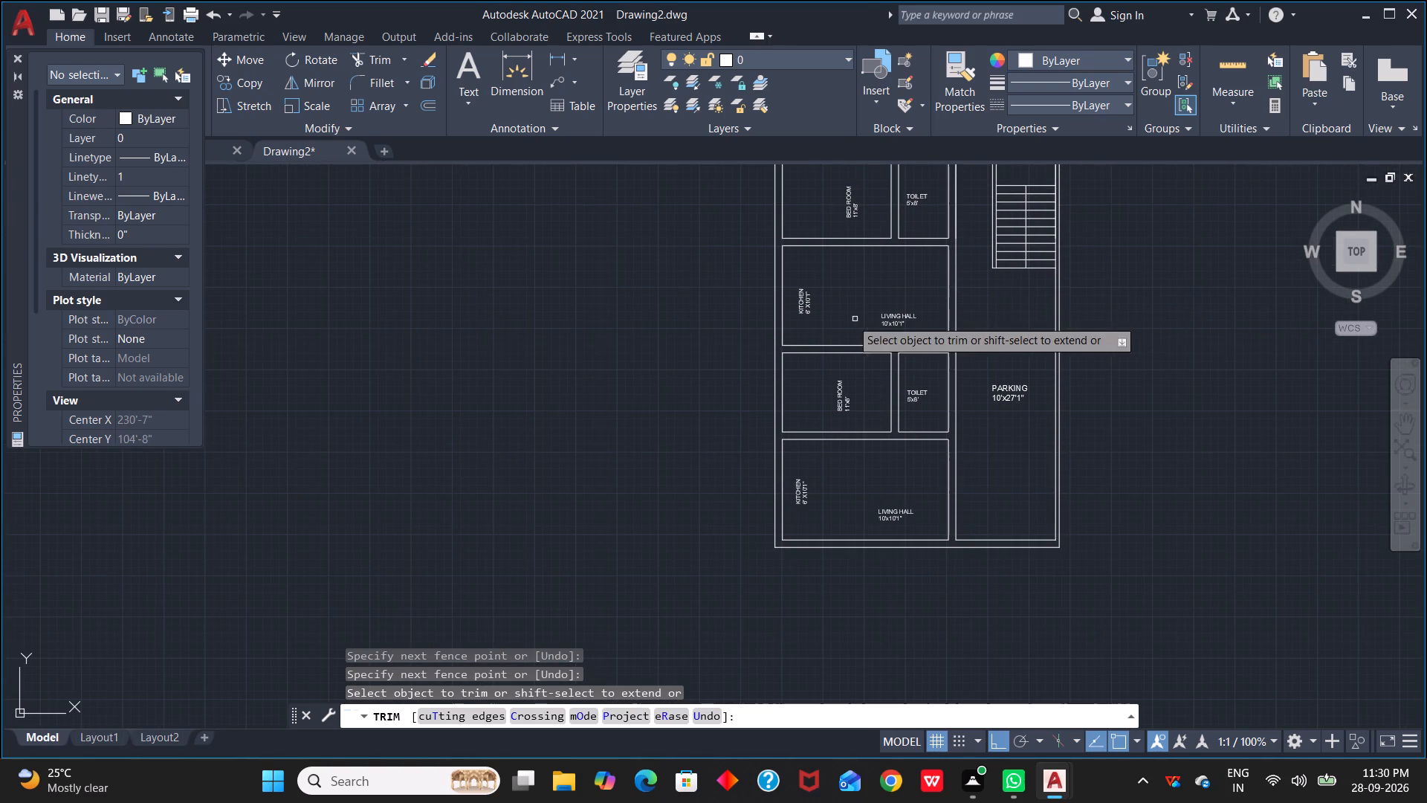
scroll(864, 324, "up", 2)
scroll(864, 320, "down", 2)
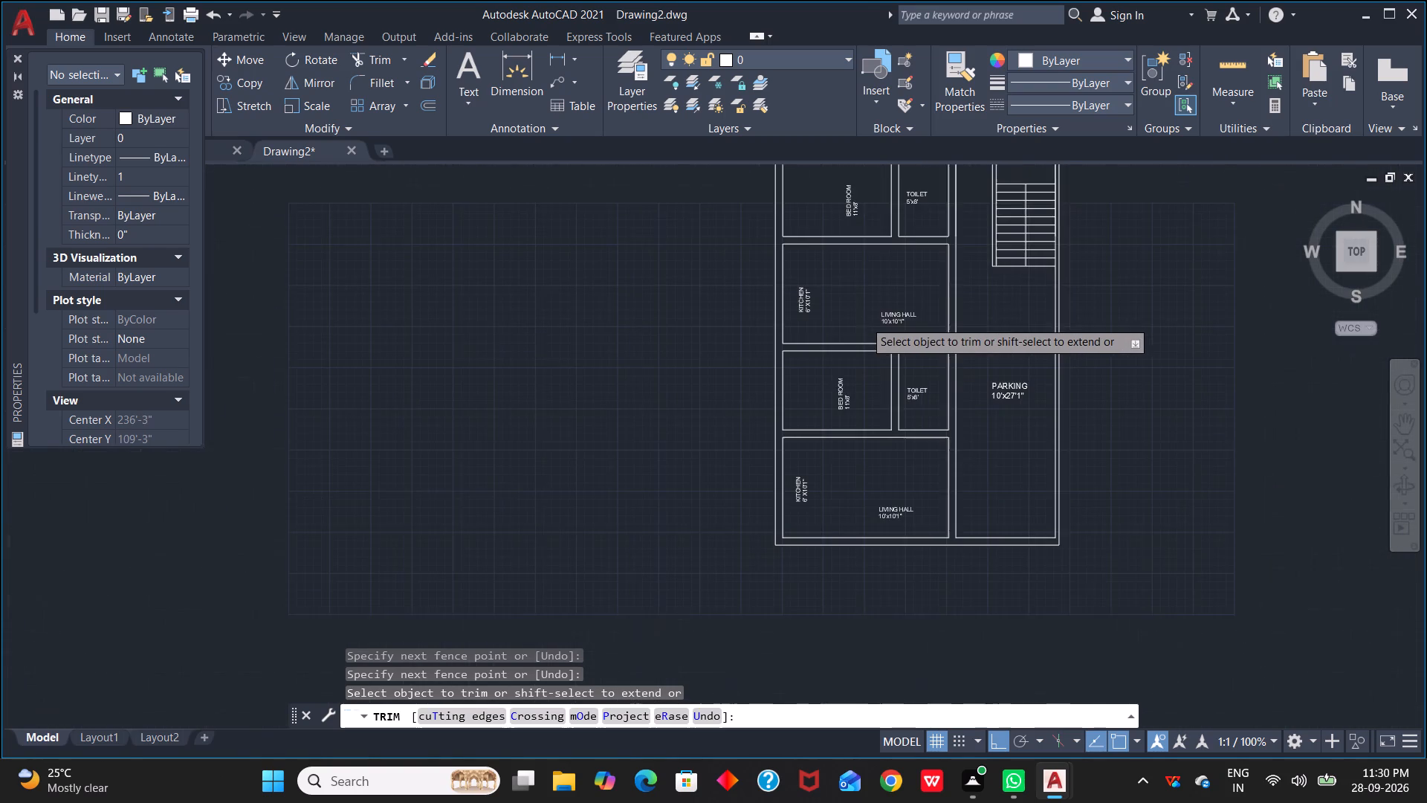
middle_click_drag(864, 297, 863, 381)
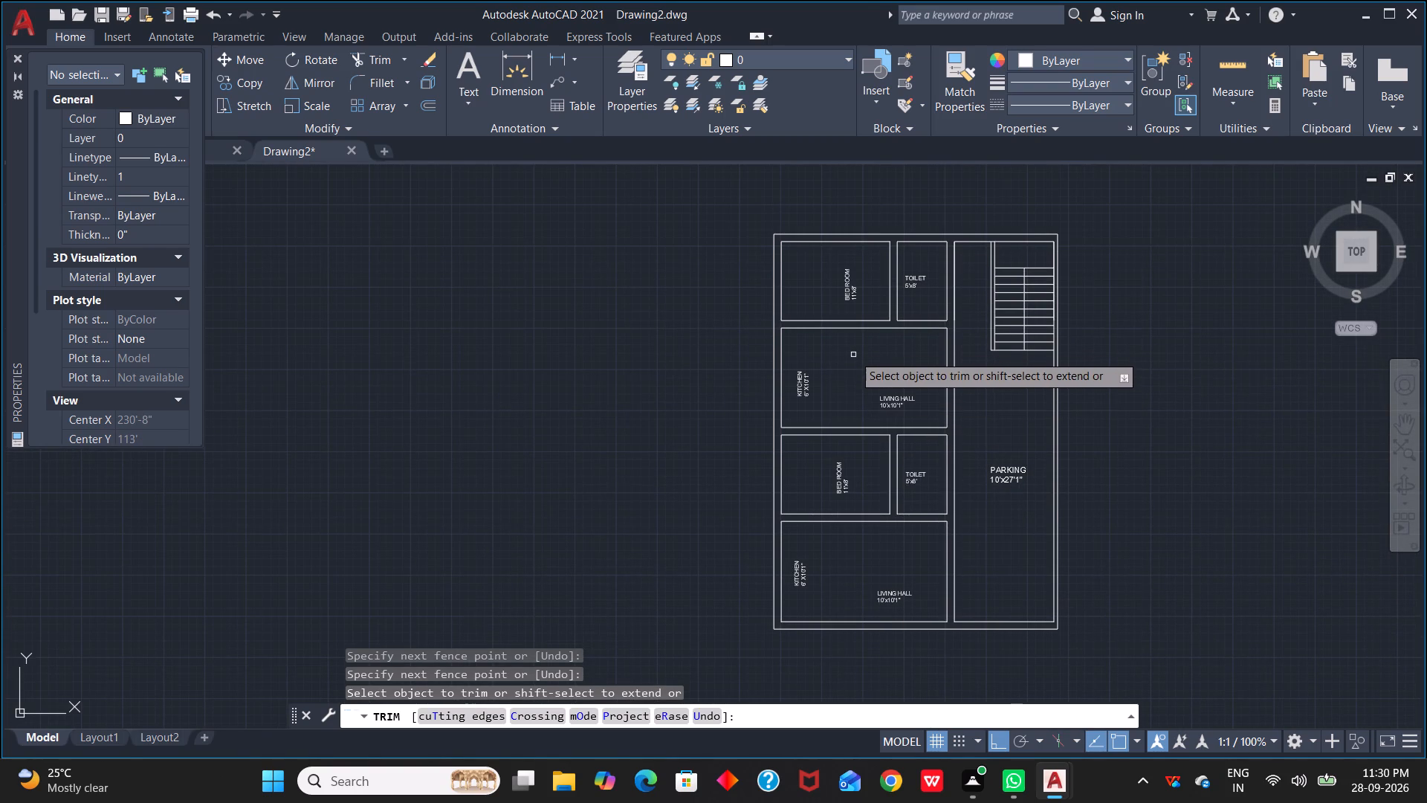
key("Escape")
key("Escape")
key("o")
key("space")
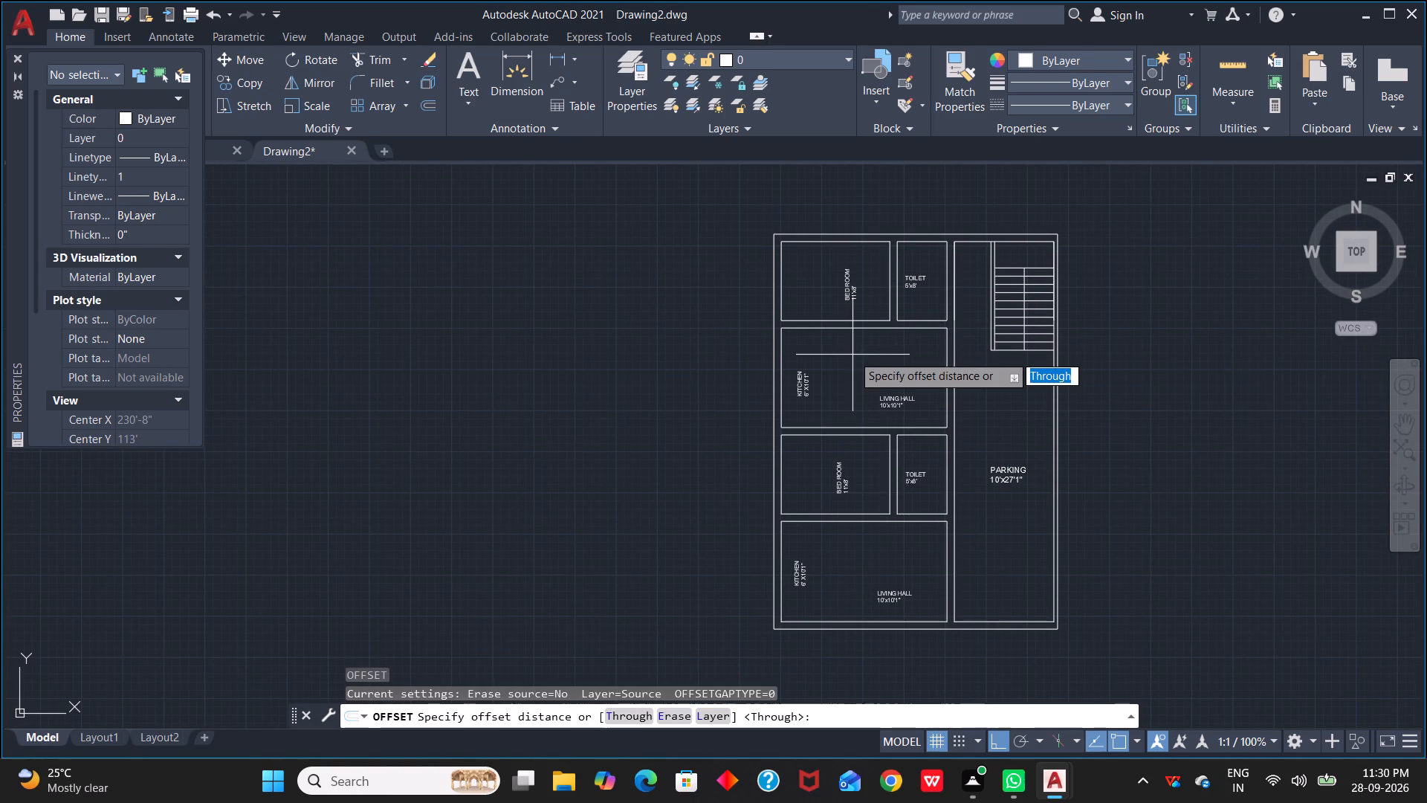
left_click(783, 364)
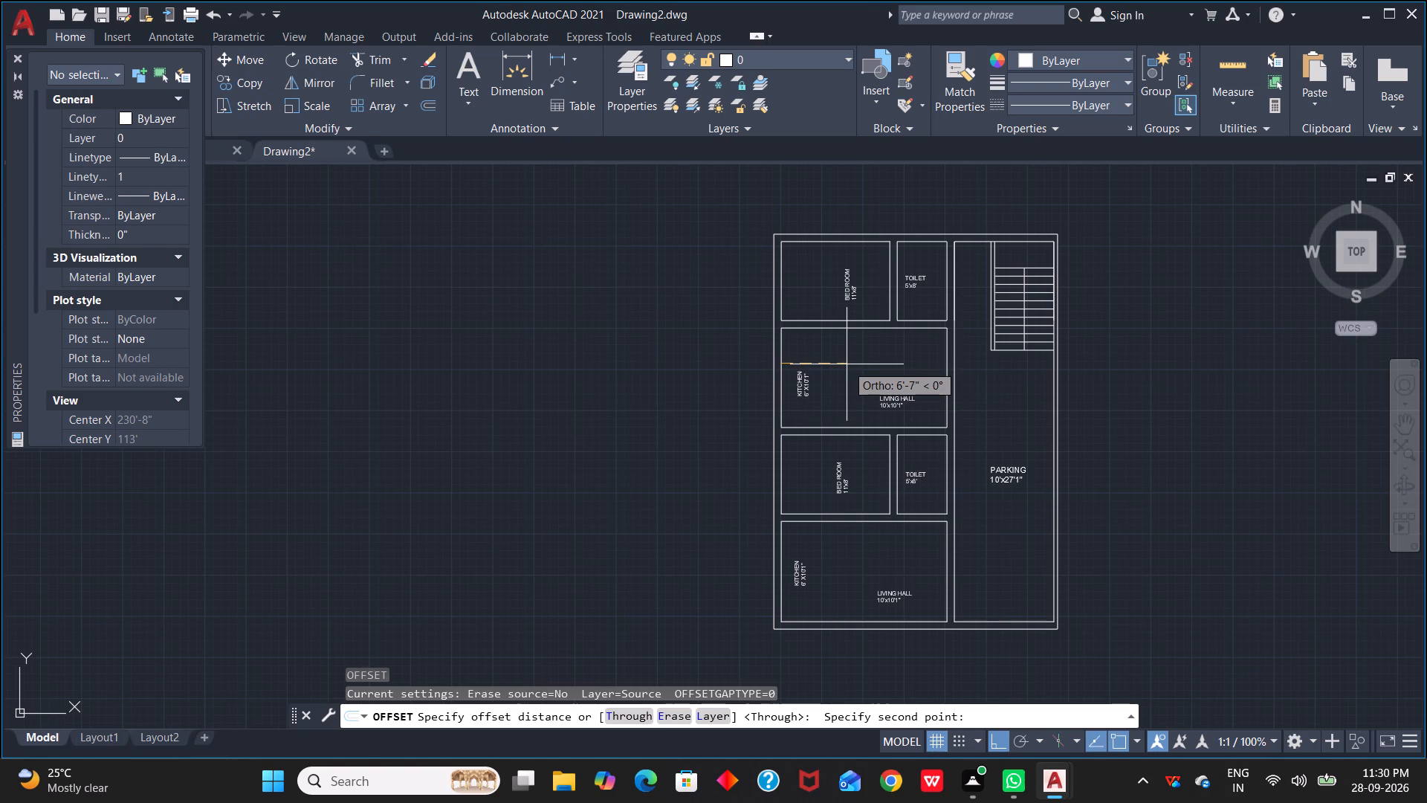
key("6")
key("apostrophe")
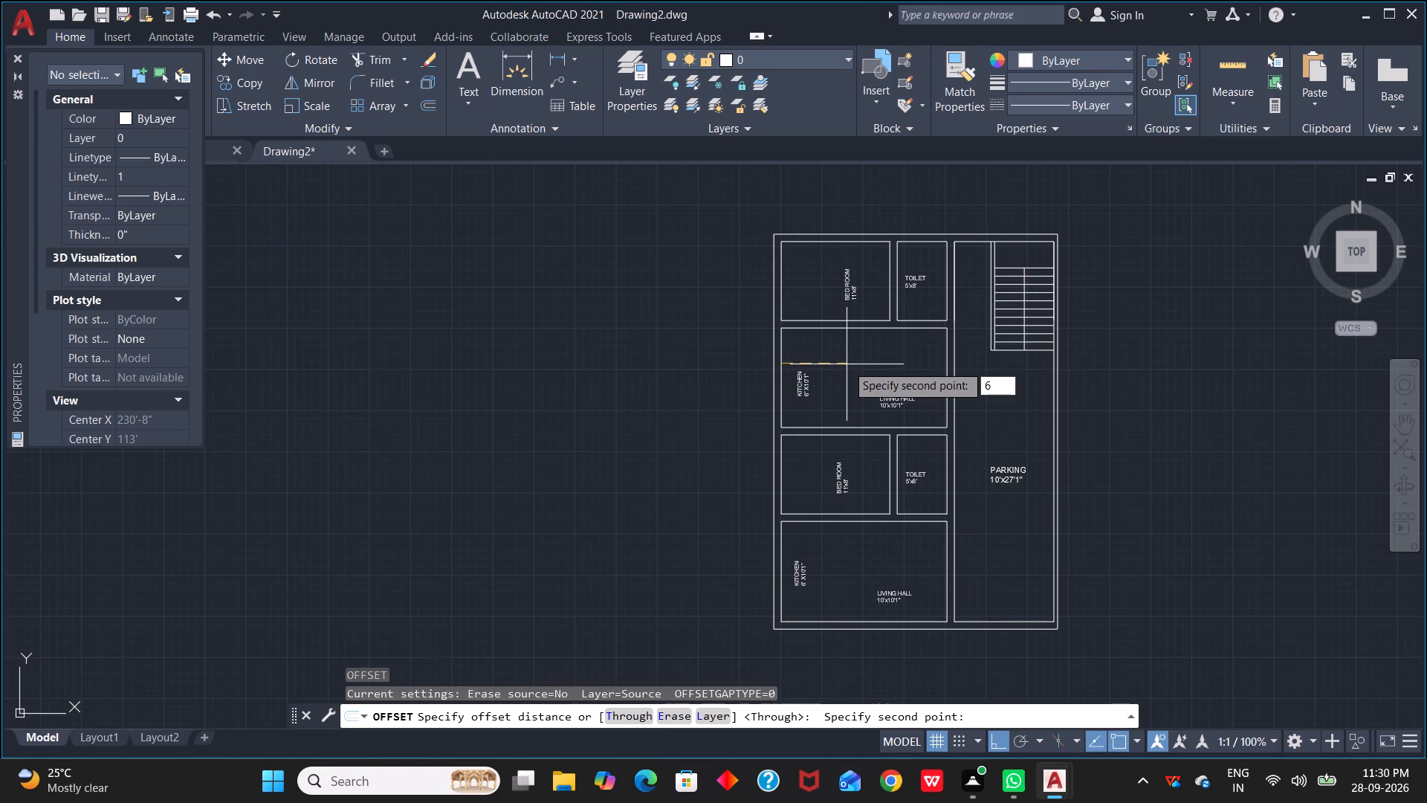
key("Return")
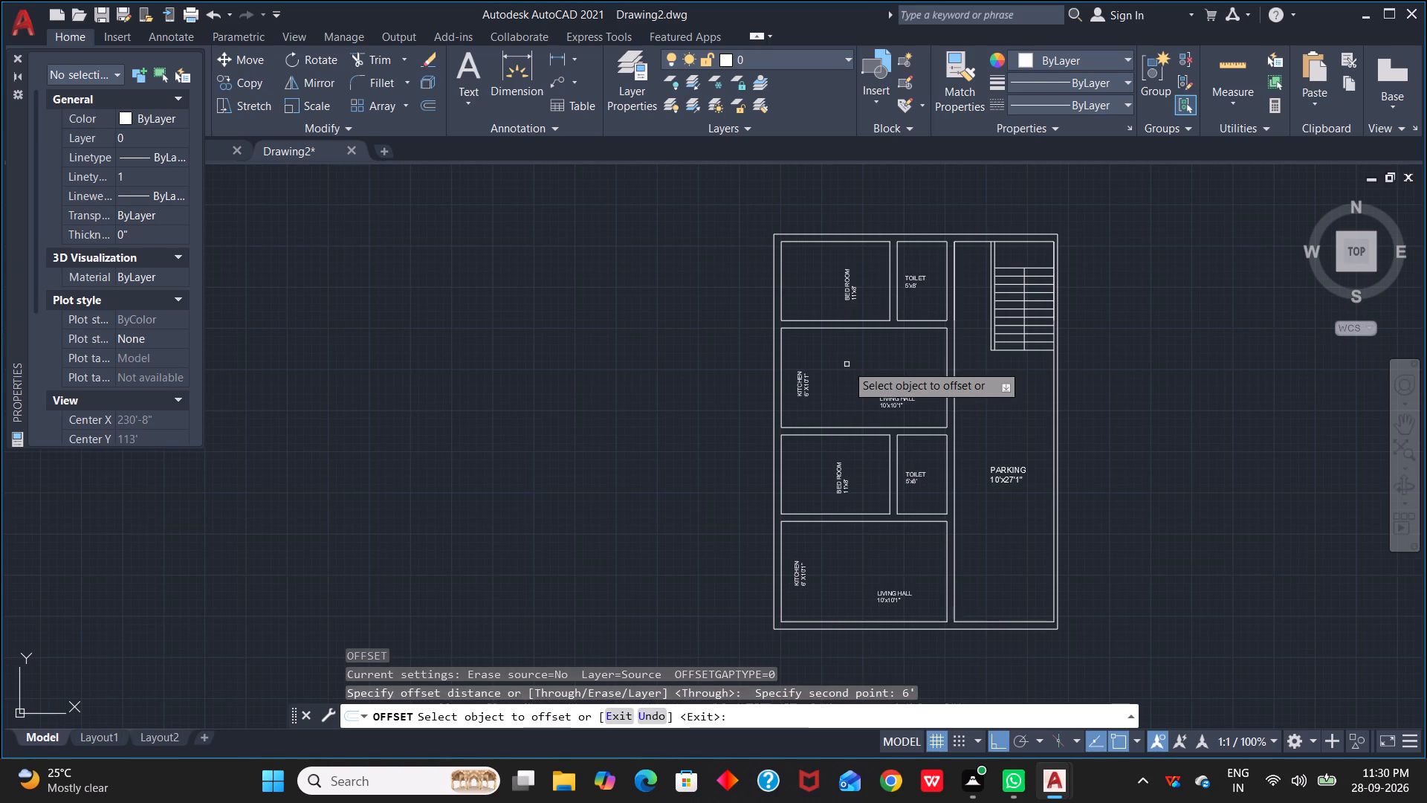
left_click(782, 383)
left_click(838, 379)
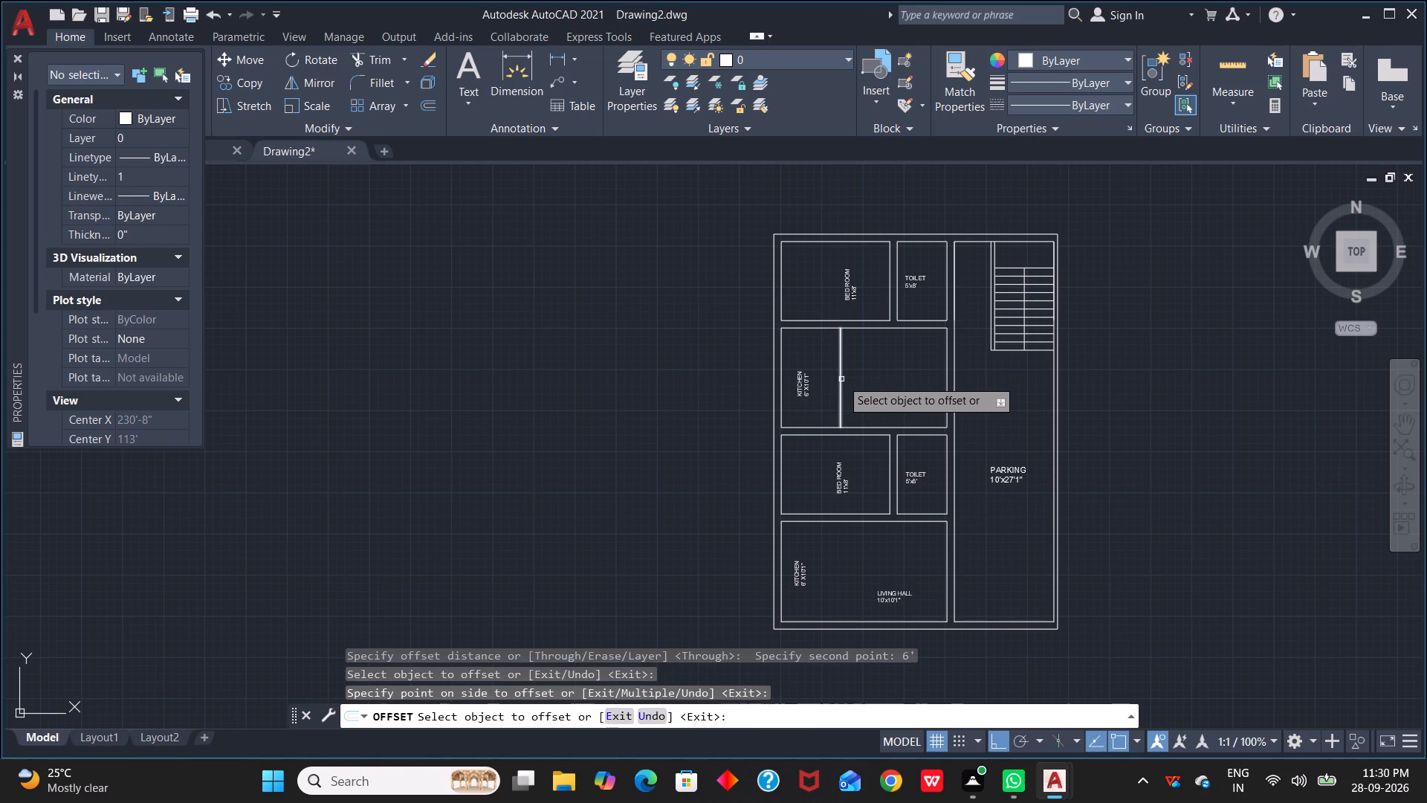
left_click(839, 382)
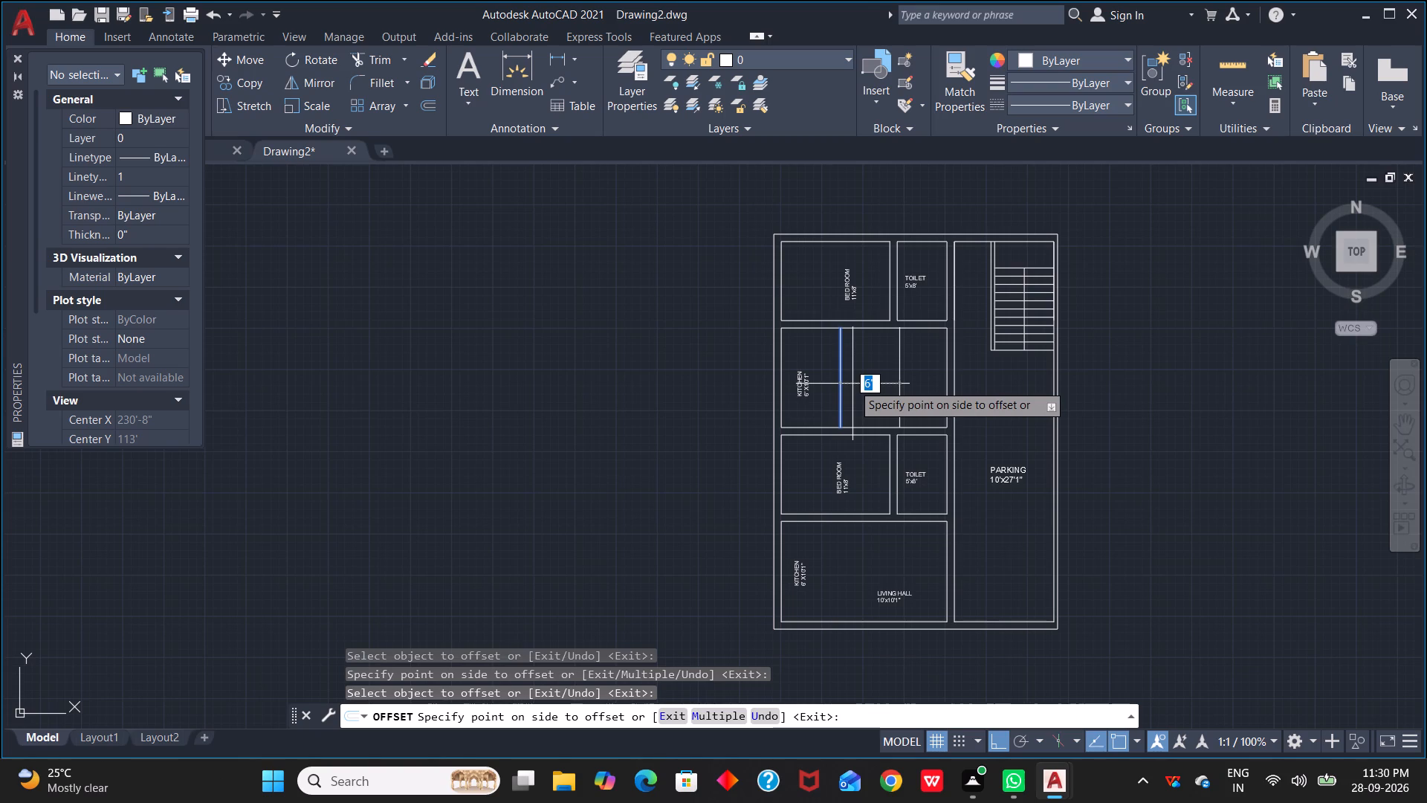
type("9\"")
key("Return")
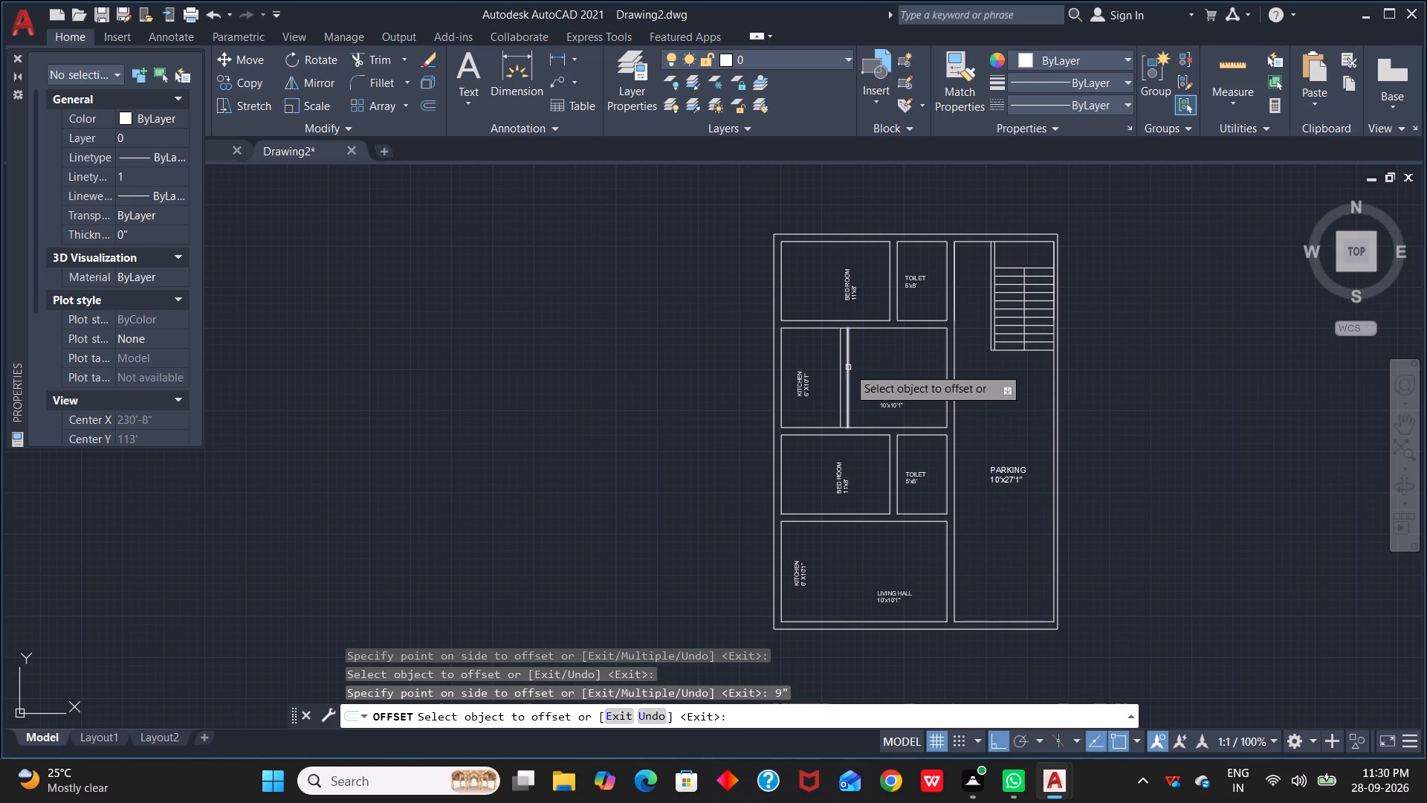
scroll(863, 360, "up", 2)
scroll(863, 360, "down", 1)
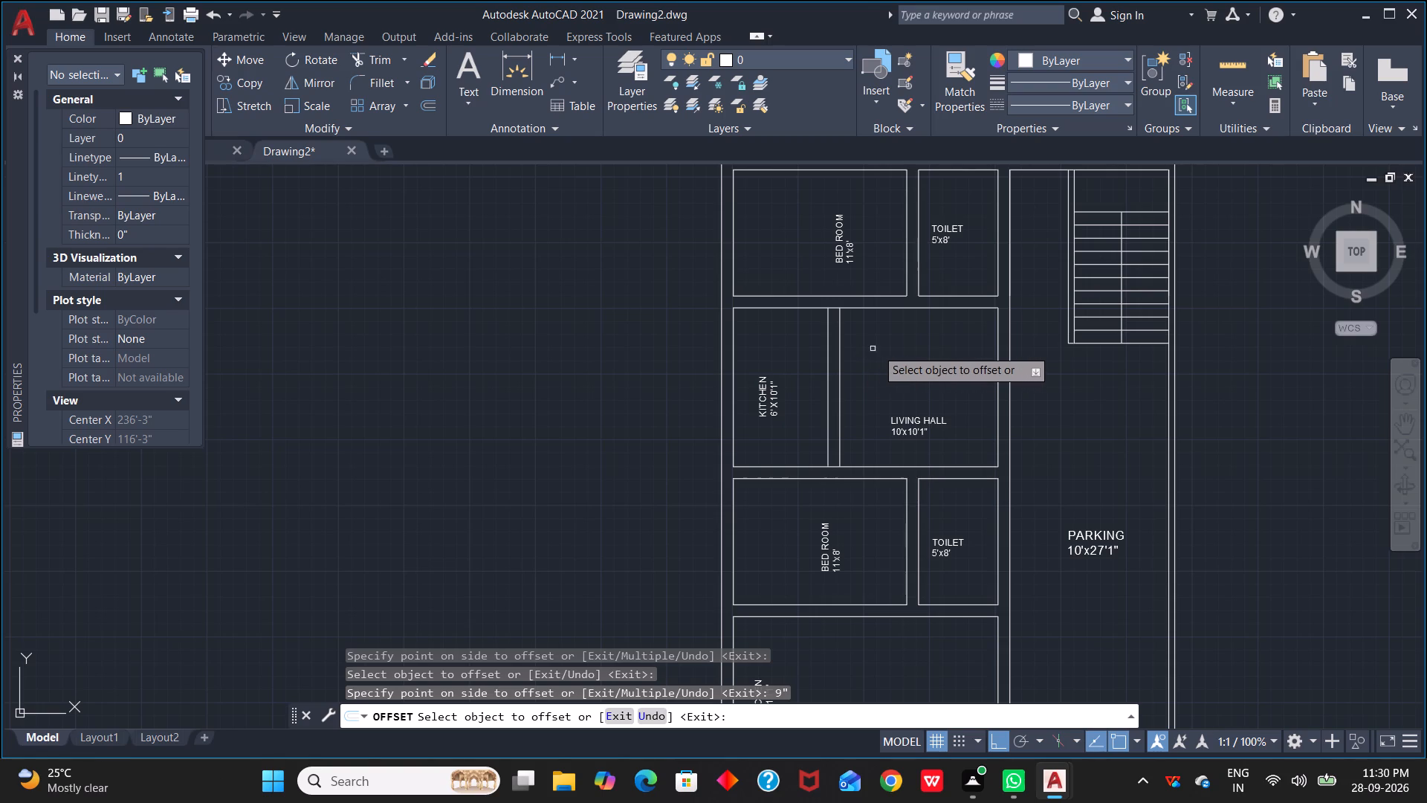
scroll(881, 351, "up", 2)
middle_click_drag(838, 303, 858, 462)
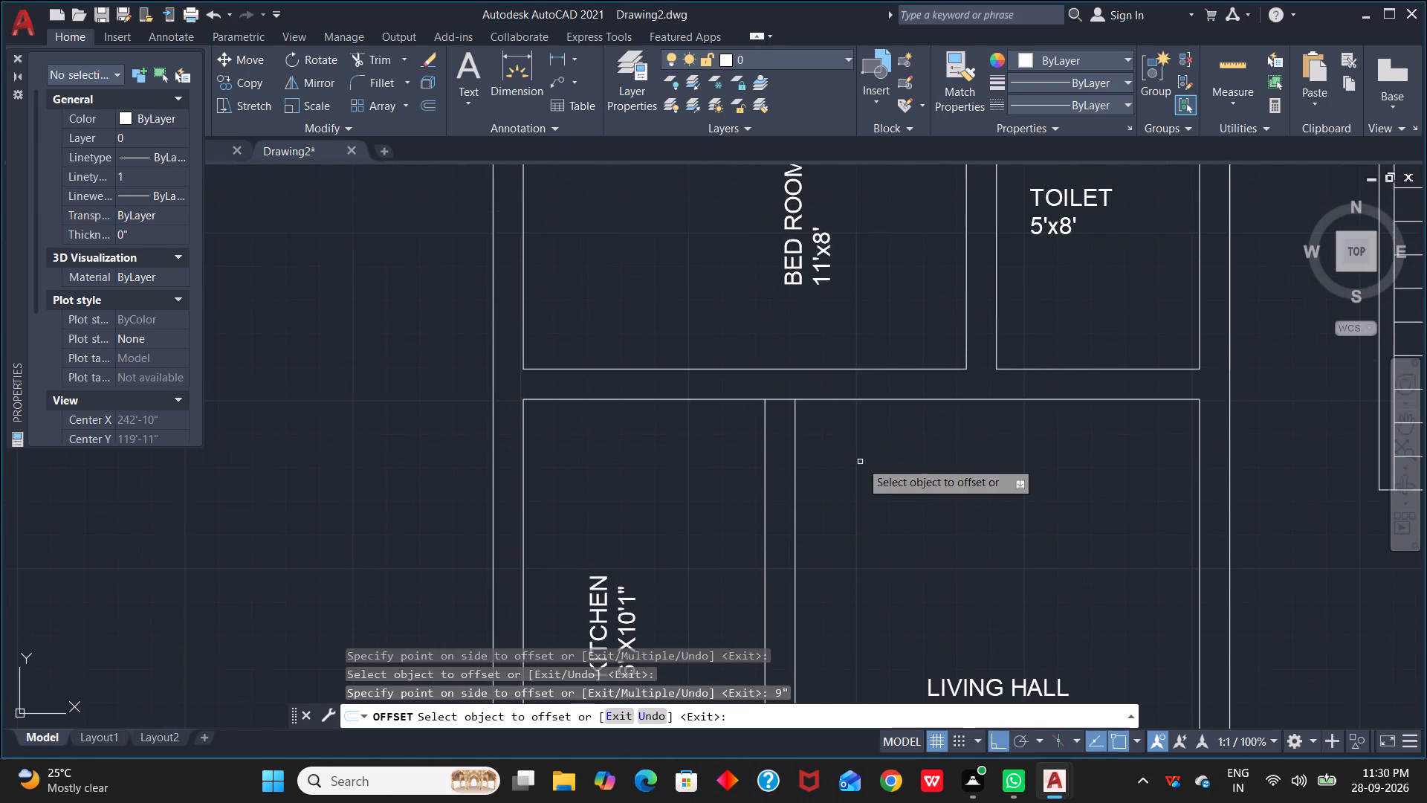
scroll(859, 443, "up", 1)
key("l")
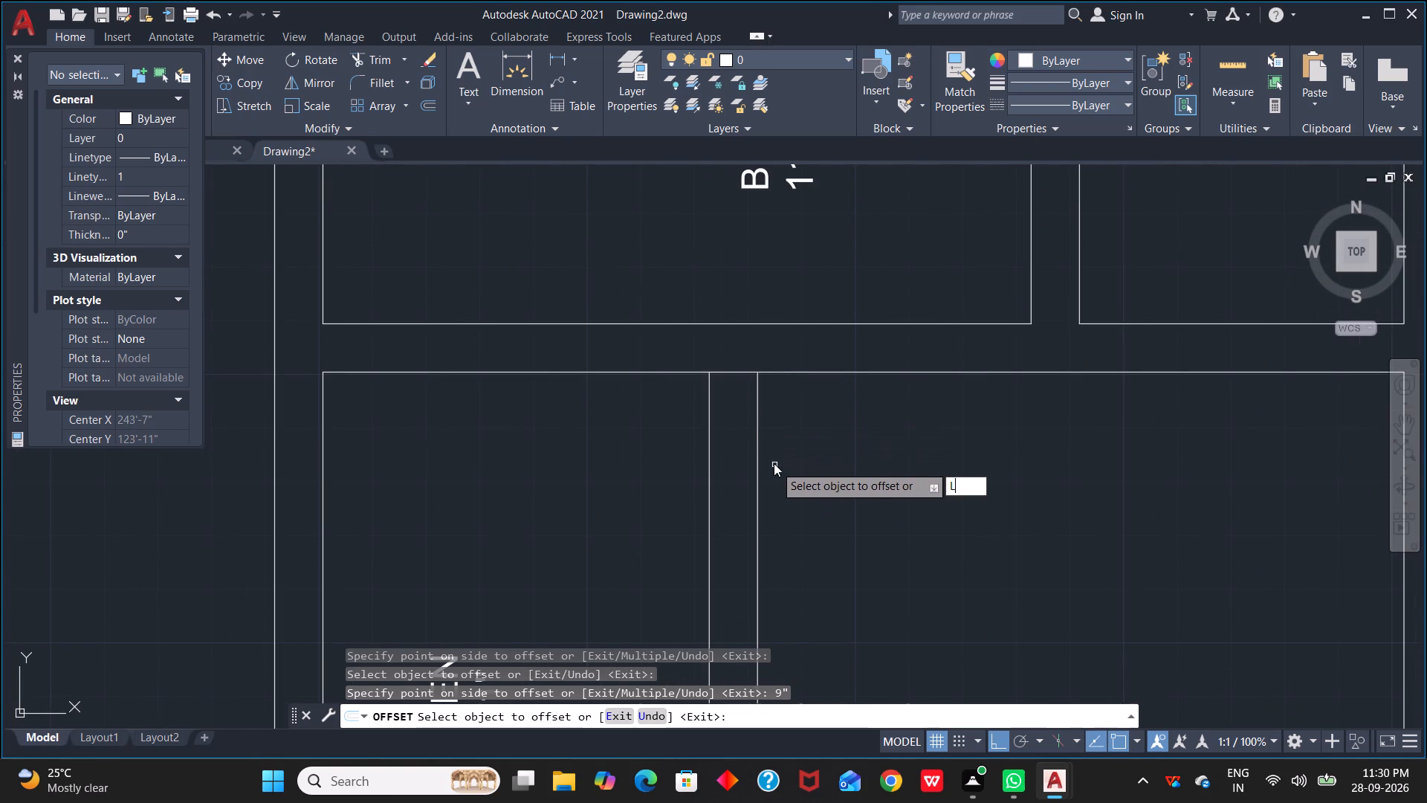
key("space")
Create the lower unit's kitchen partition by offsetting the kitchen's left wall line 6' inward and the new line a further 9".
scroll(829, 448, "down", 2)
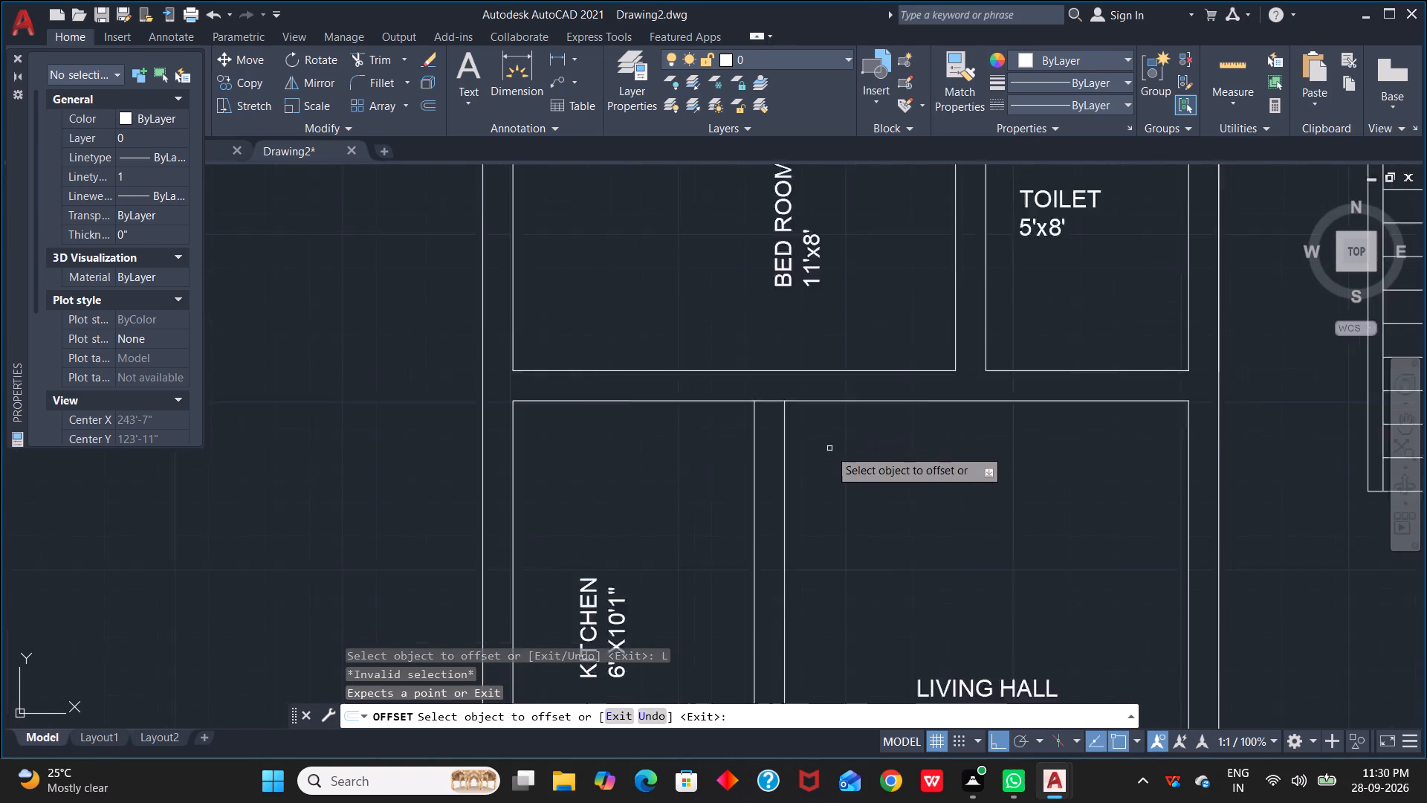
middle_click_drag(836, 501, 884, 233)
scroll(882, 317, "down", 1)
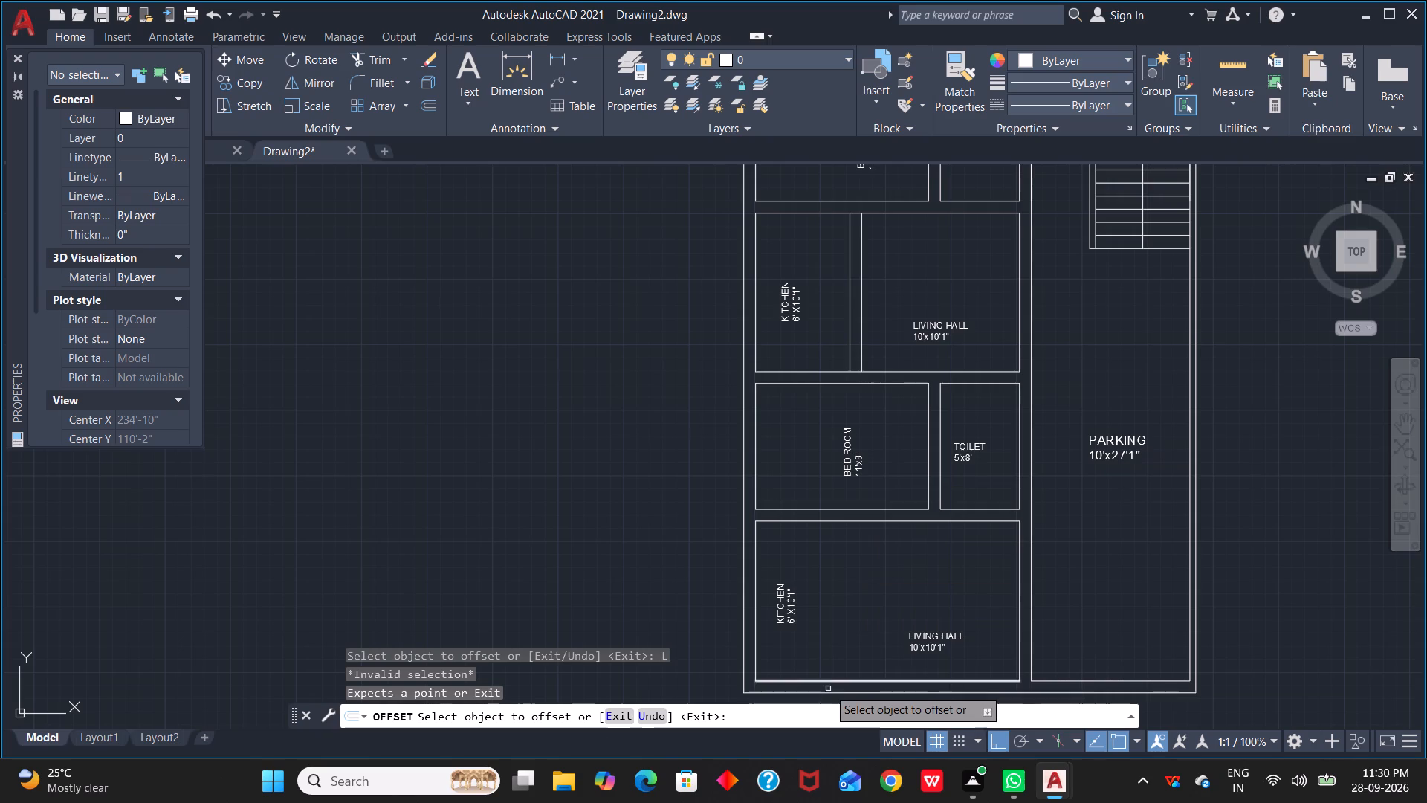
left_click(754, 596)
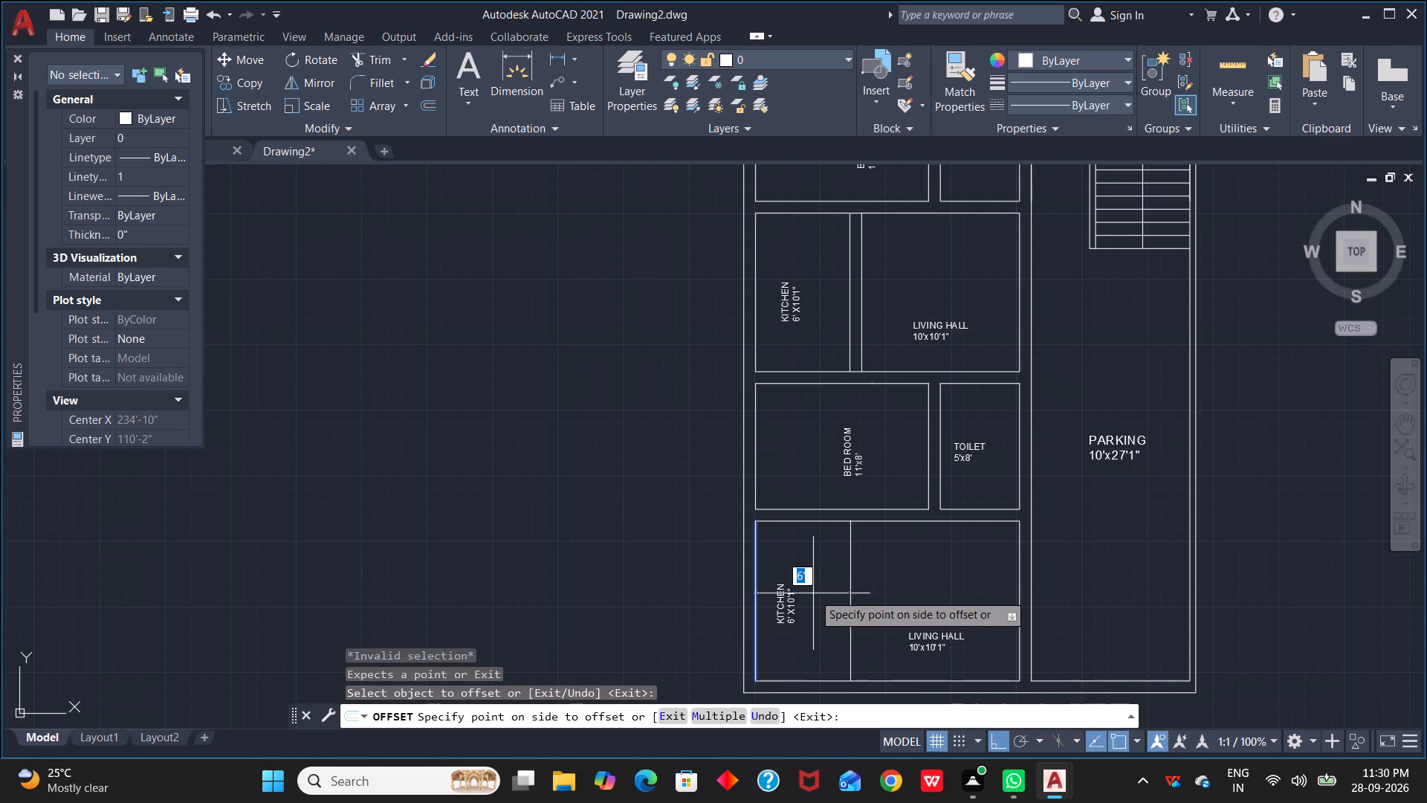
left_click(813, 593)
left_click(849, 597)
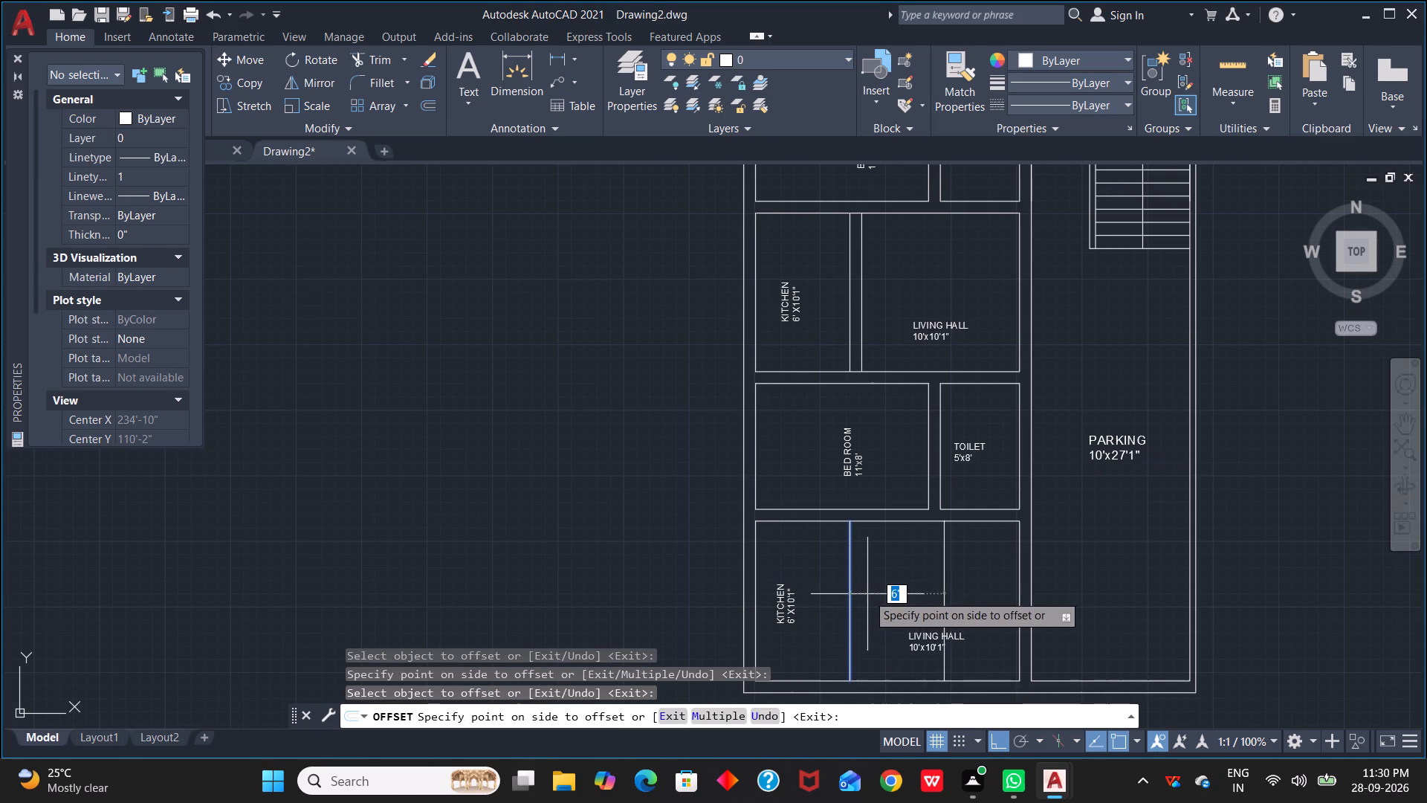
type("9\"")
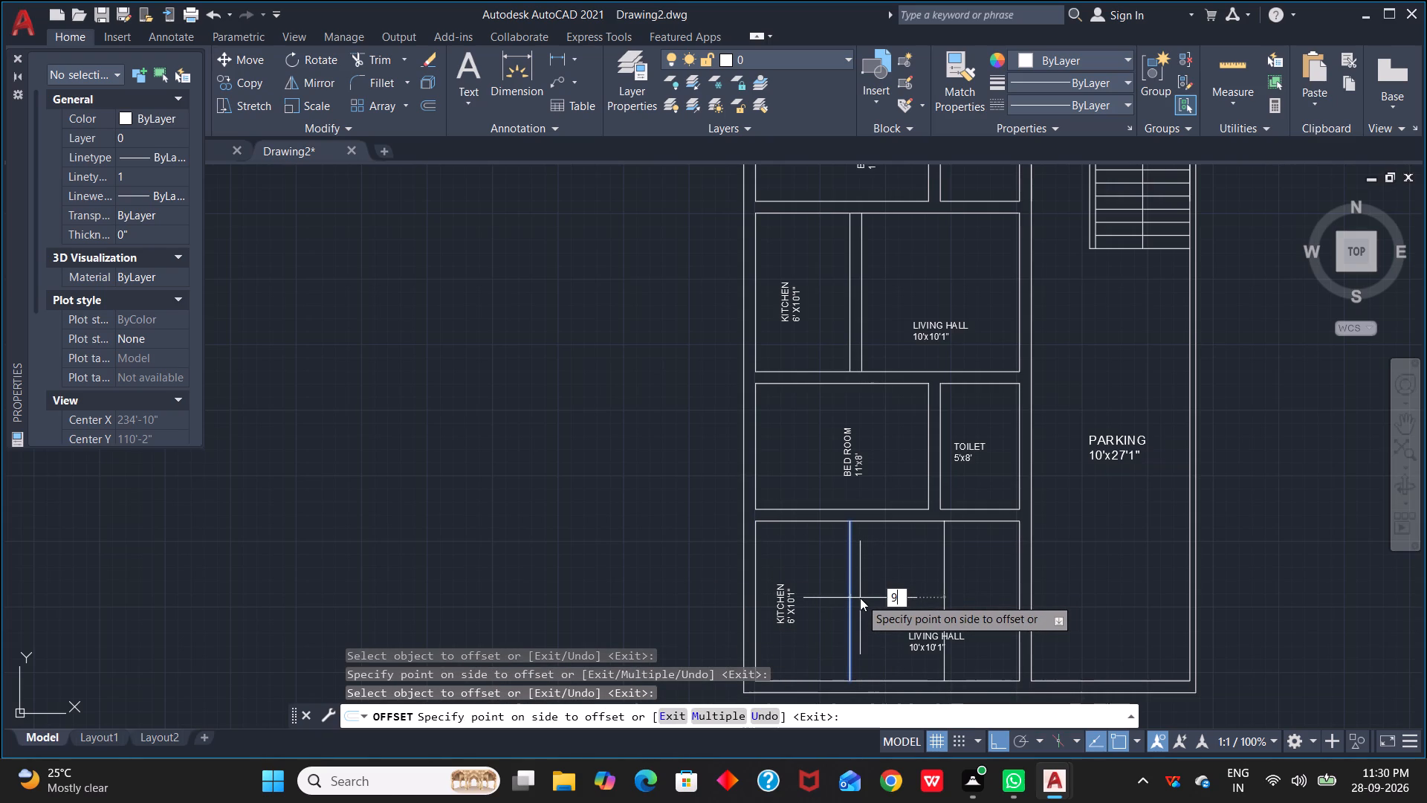
key("Return")
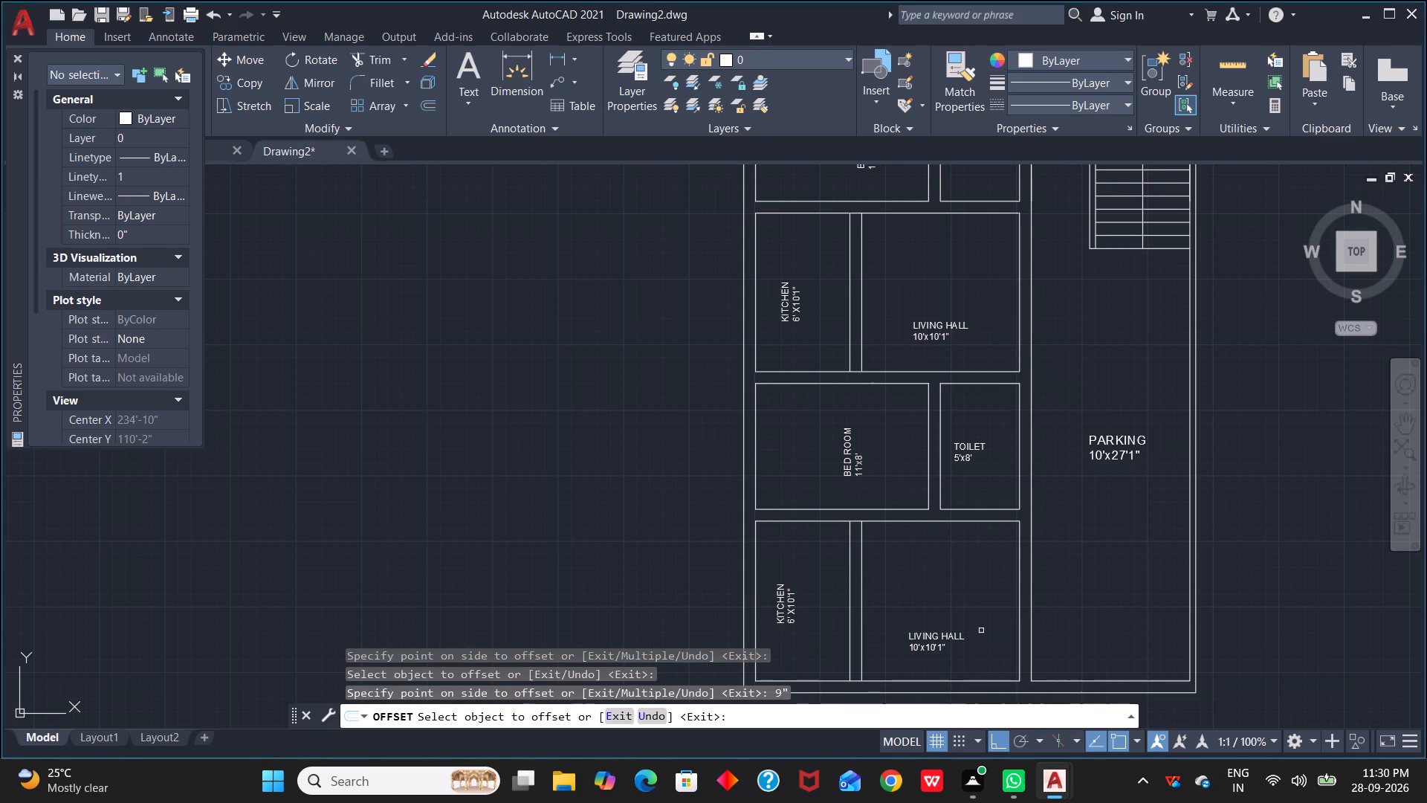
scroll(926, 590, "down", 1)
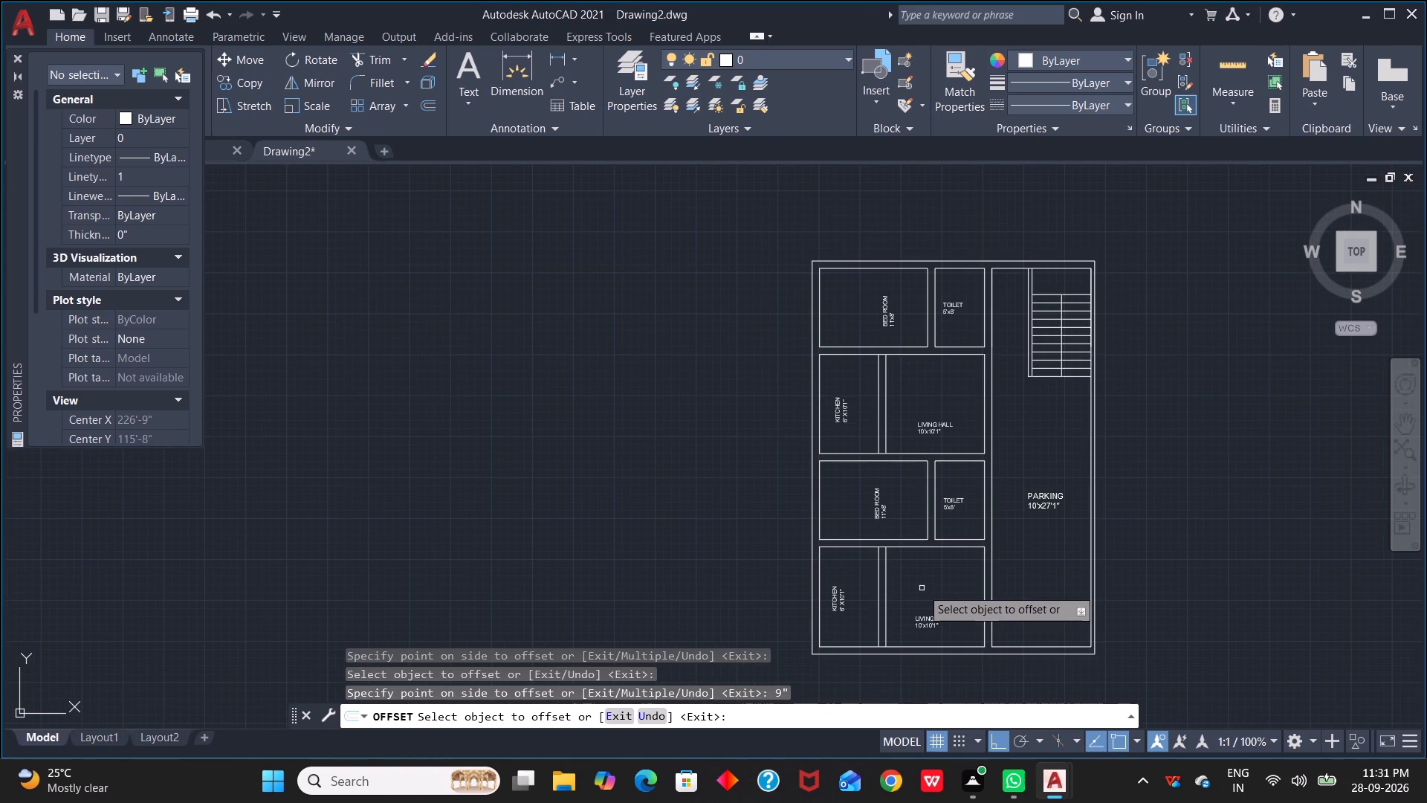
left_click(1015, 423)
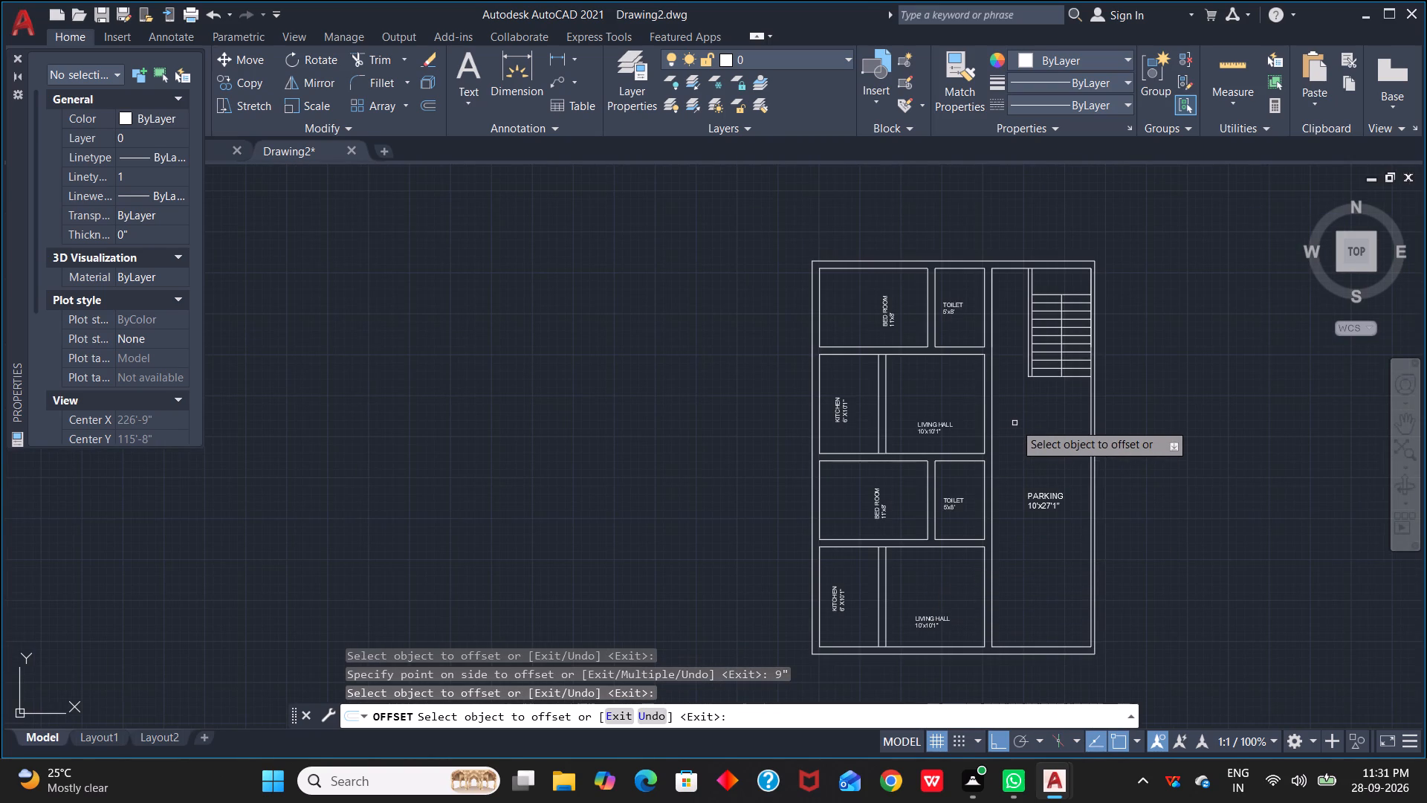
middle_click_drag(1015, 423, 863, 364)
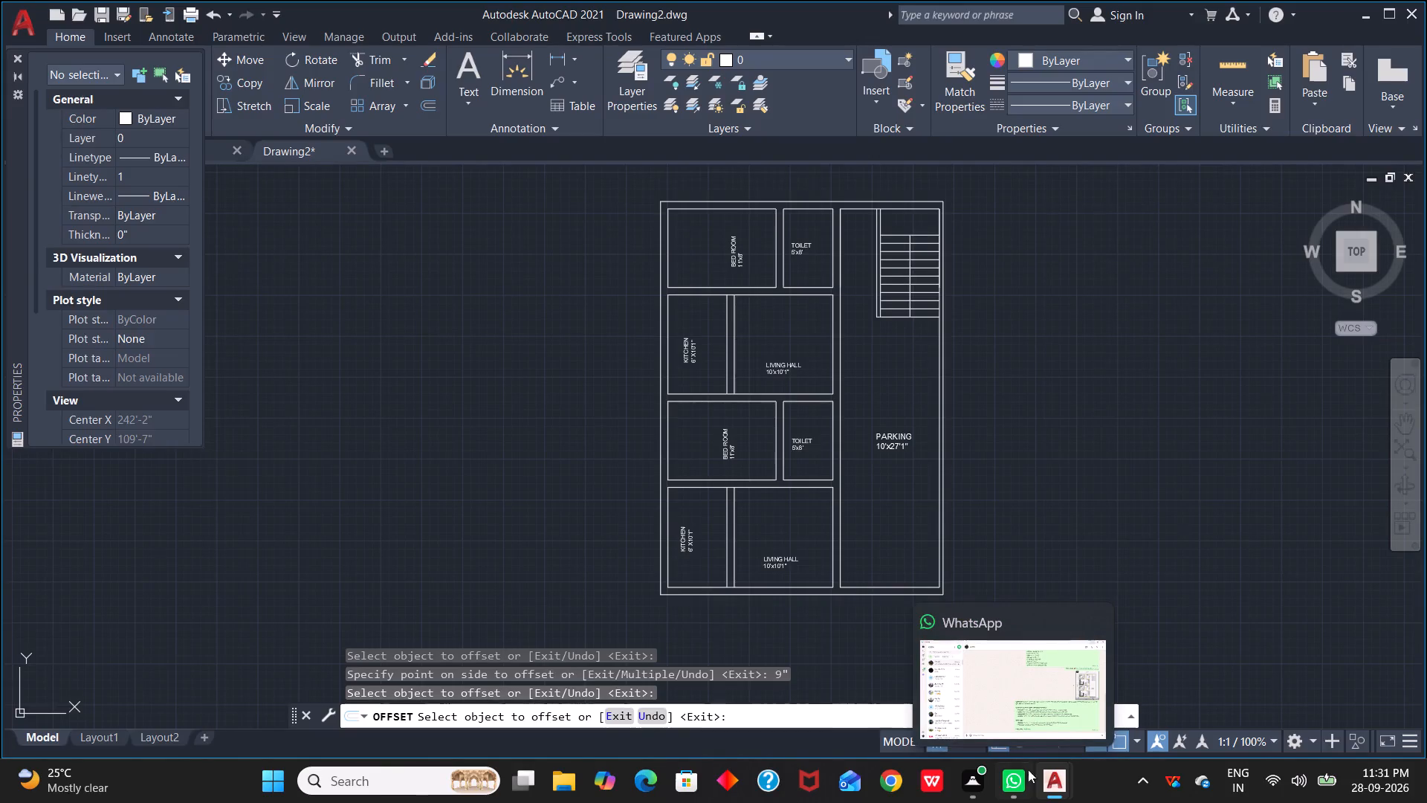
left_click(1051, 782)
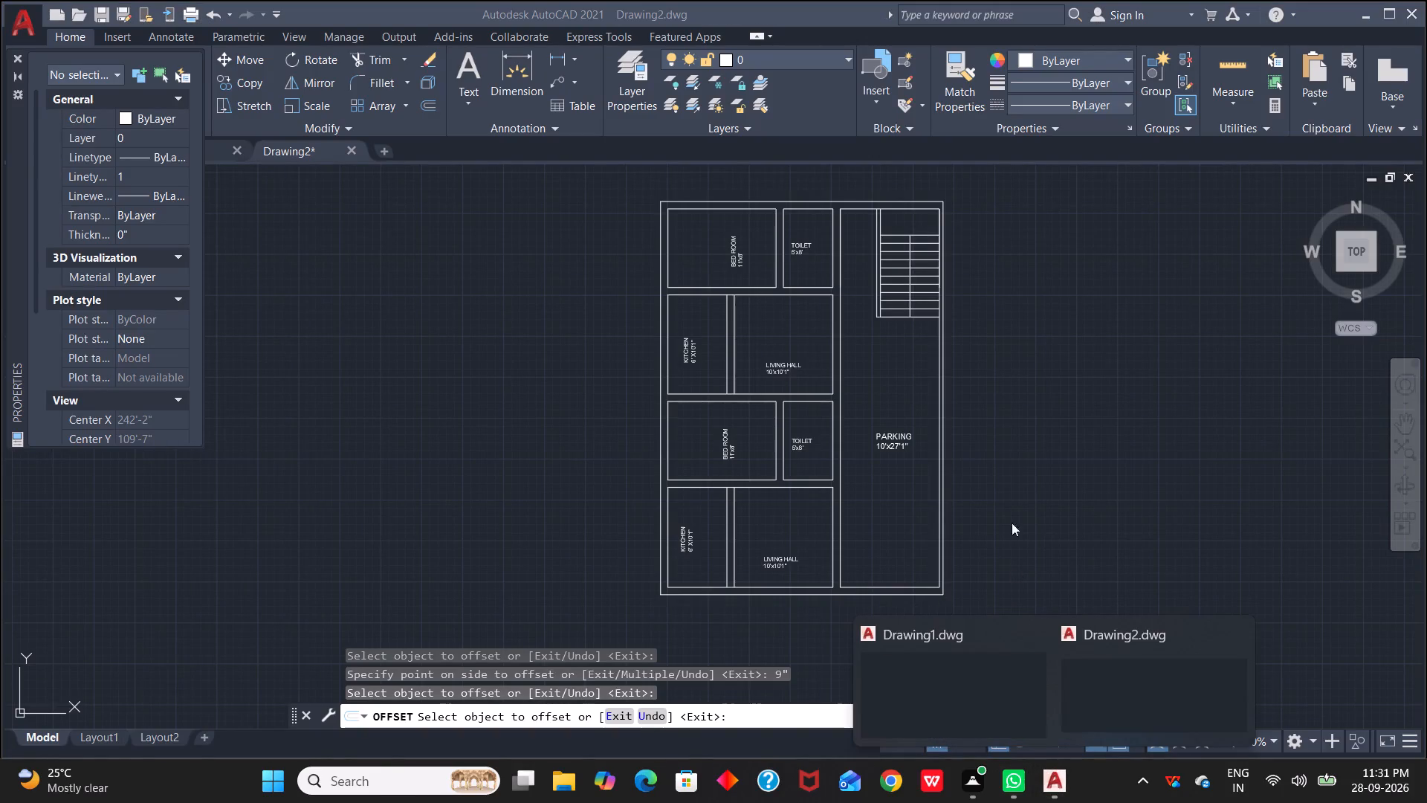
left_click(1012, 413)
Quick-measure the toilet, living hall and kitchen spaces to check their dimensions against the room labels.
scroll(1012, 413, "up", 1)
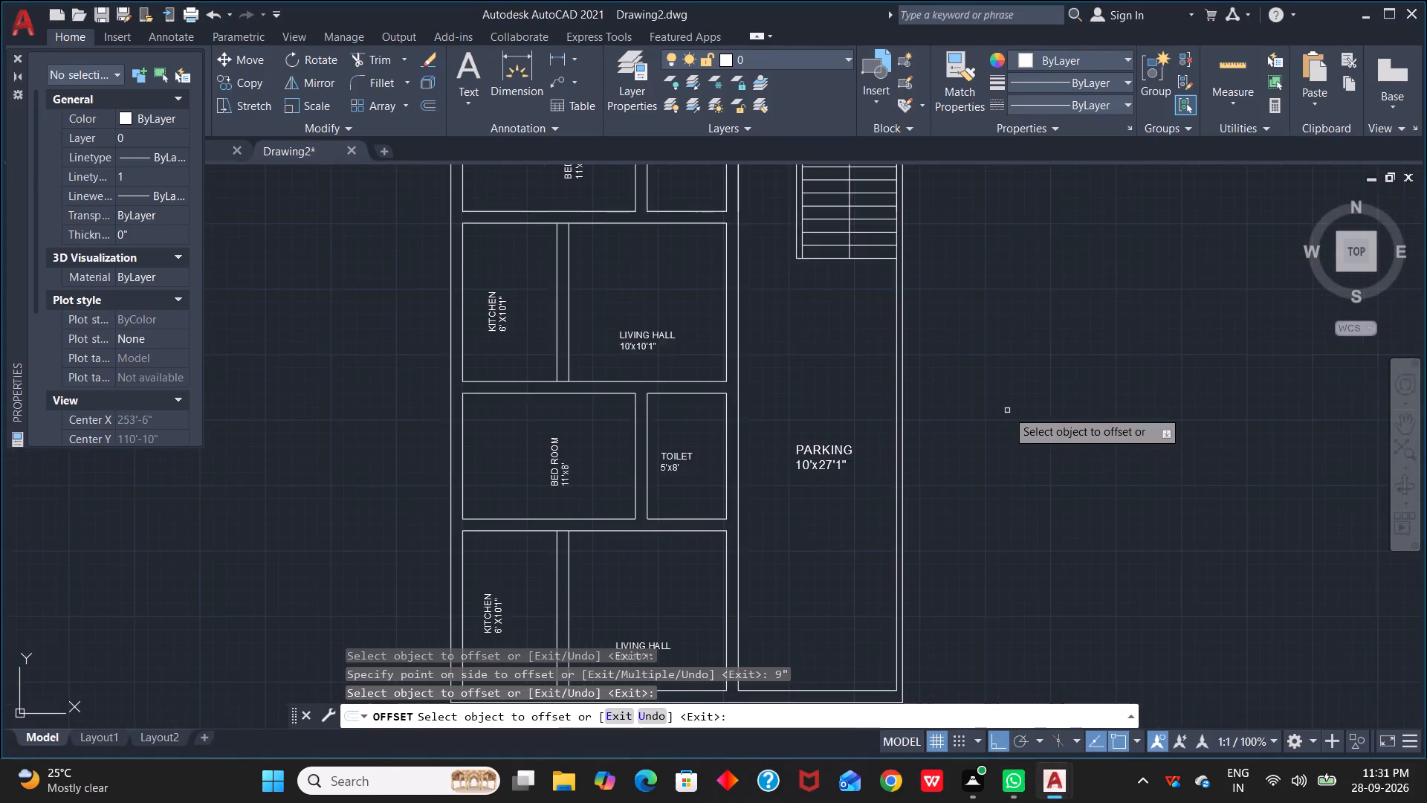
scroll(1007, 410, "down", 1)
middle_click_drag(980, 436, 1090, 314)
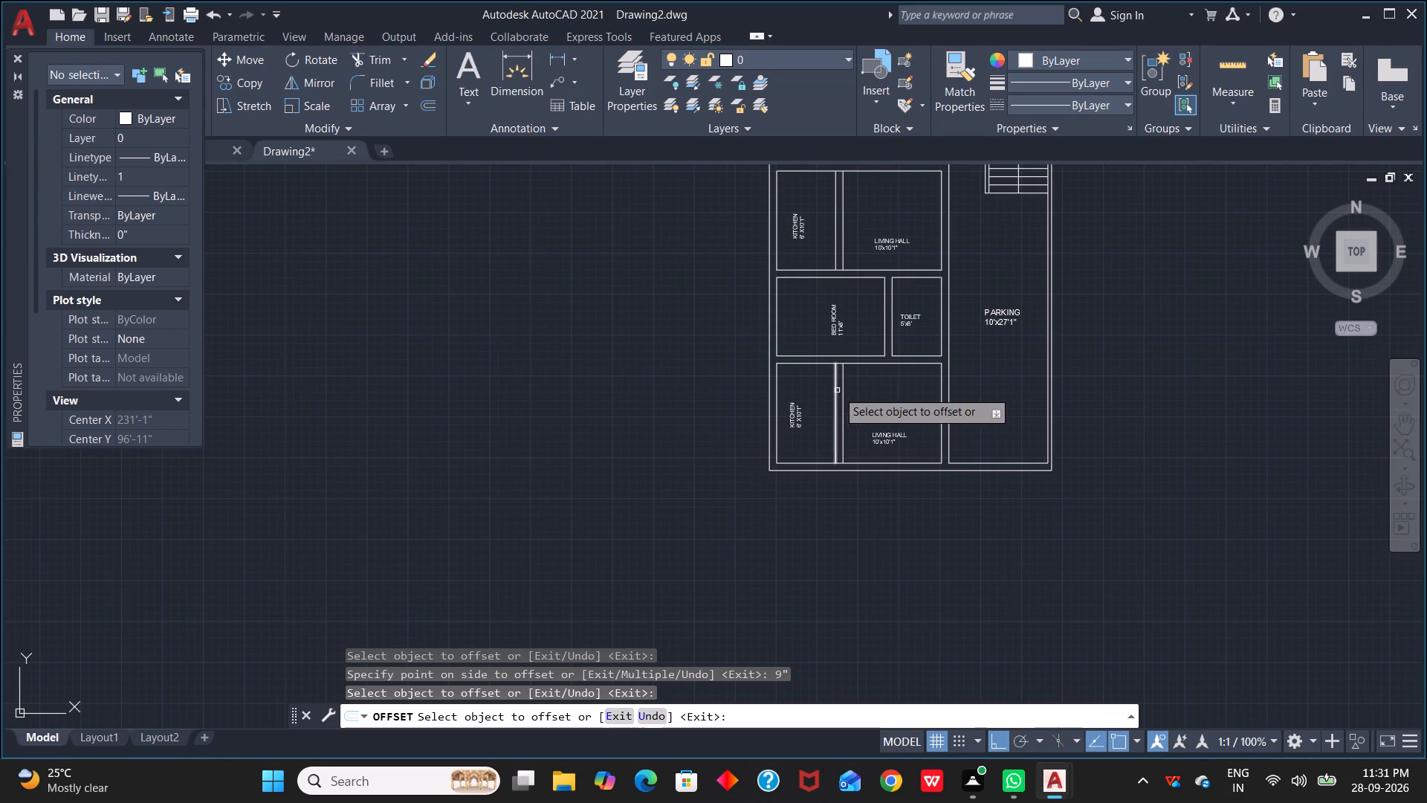
scroll(863, 401, "up", 1)
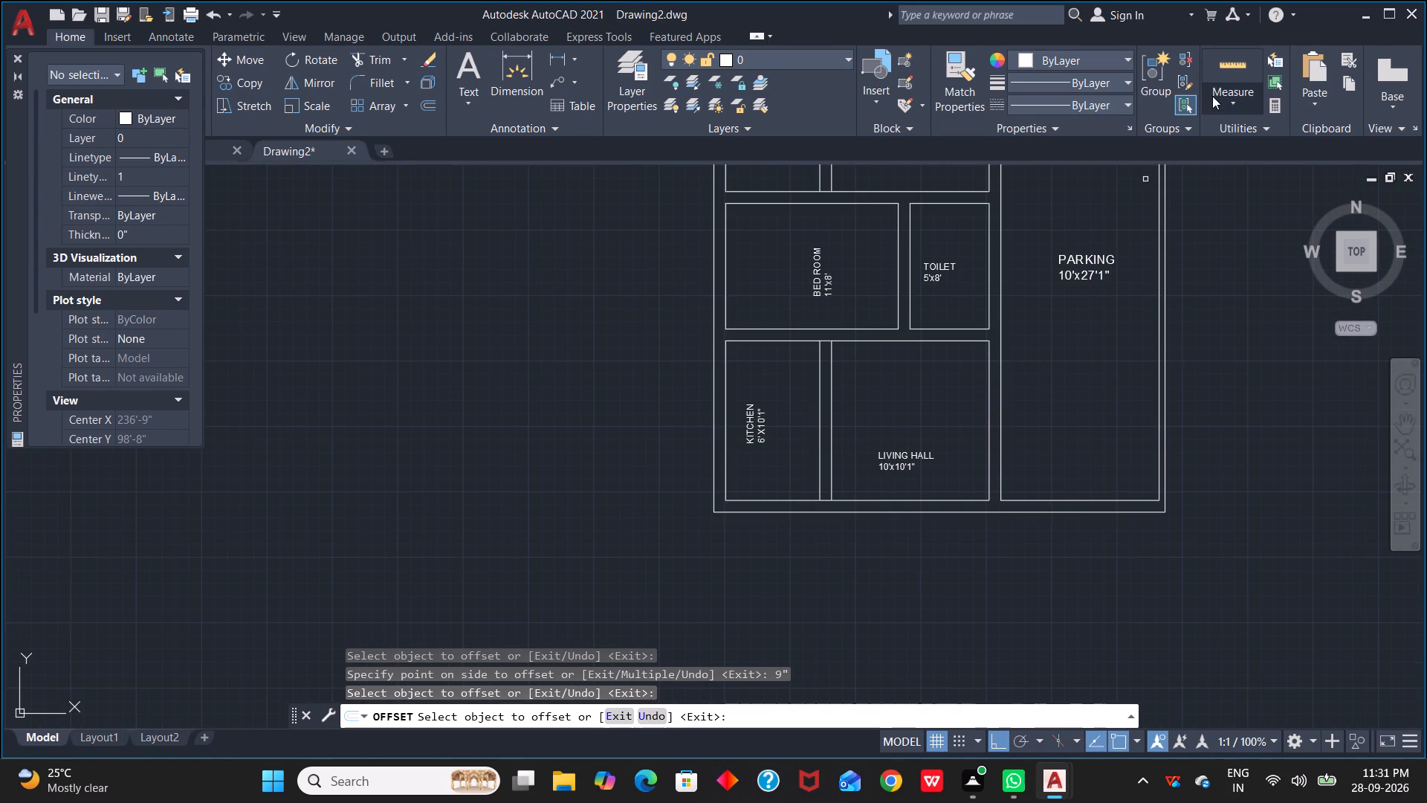
left_click(1229, 71)
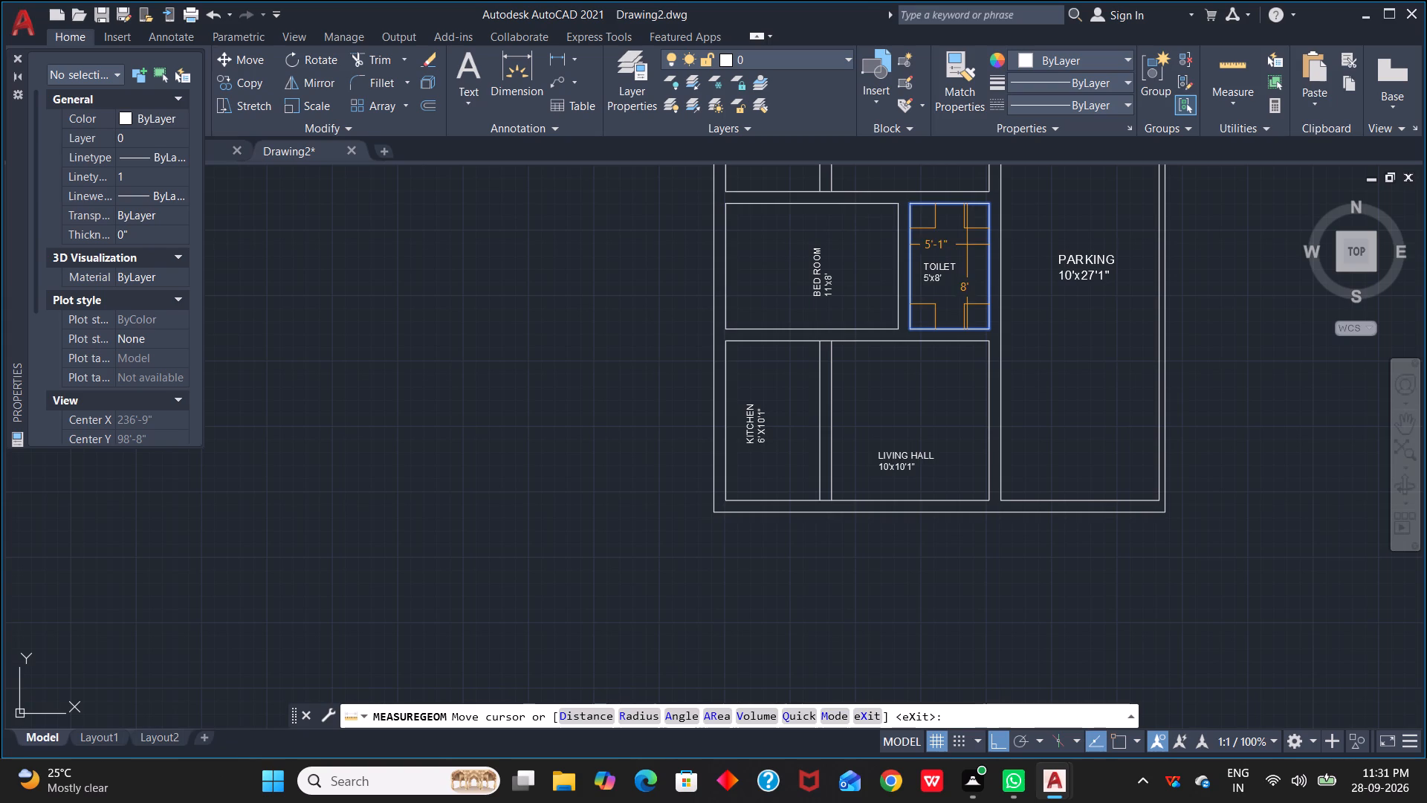
scroll(948, 243, "down", 2)
middle_click_drag(948, 243, 952, 402)
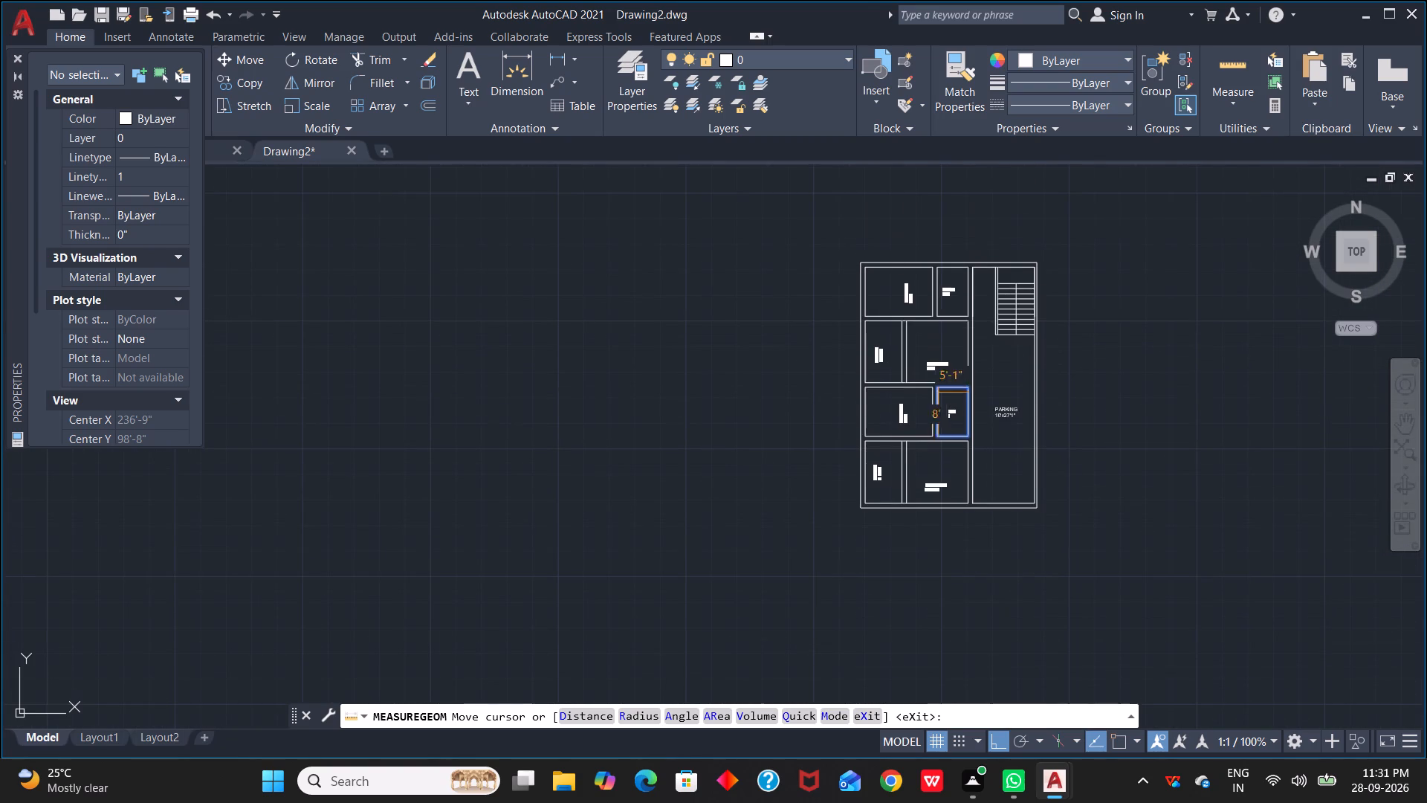
scroll(954, 453, "down", 1)
scroll(951, 452, "up", 2)
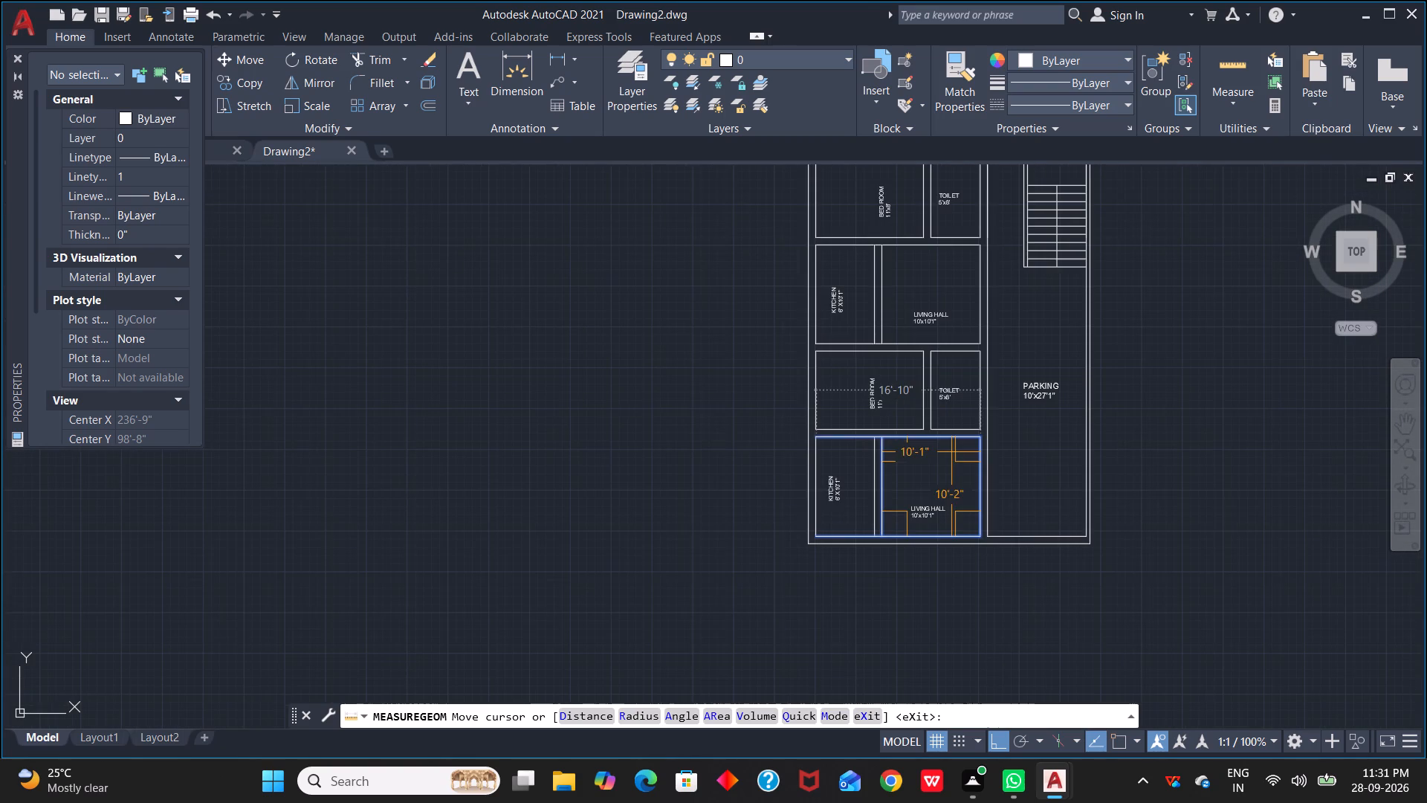
middle_click_drag(912, 335, 970, 497)
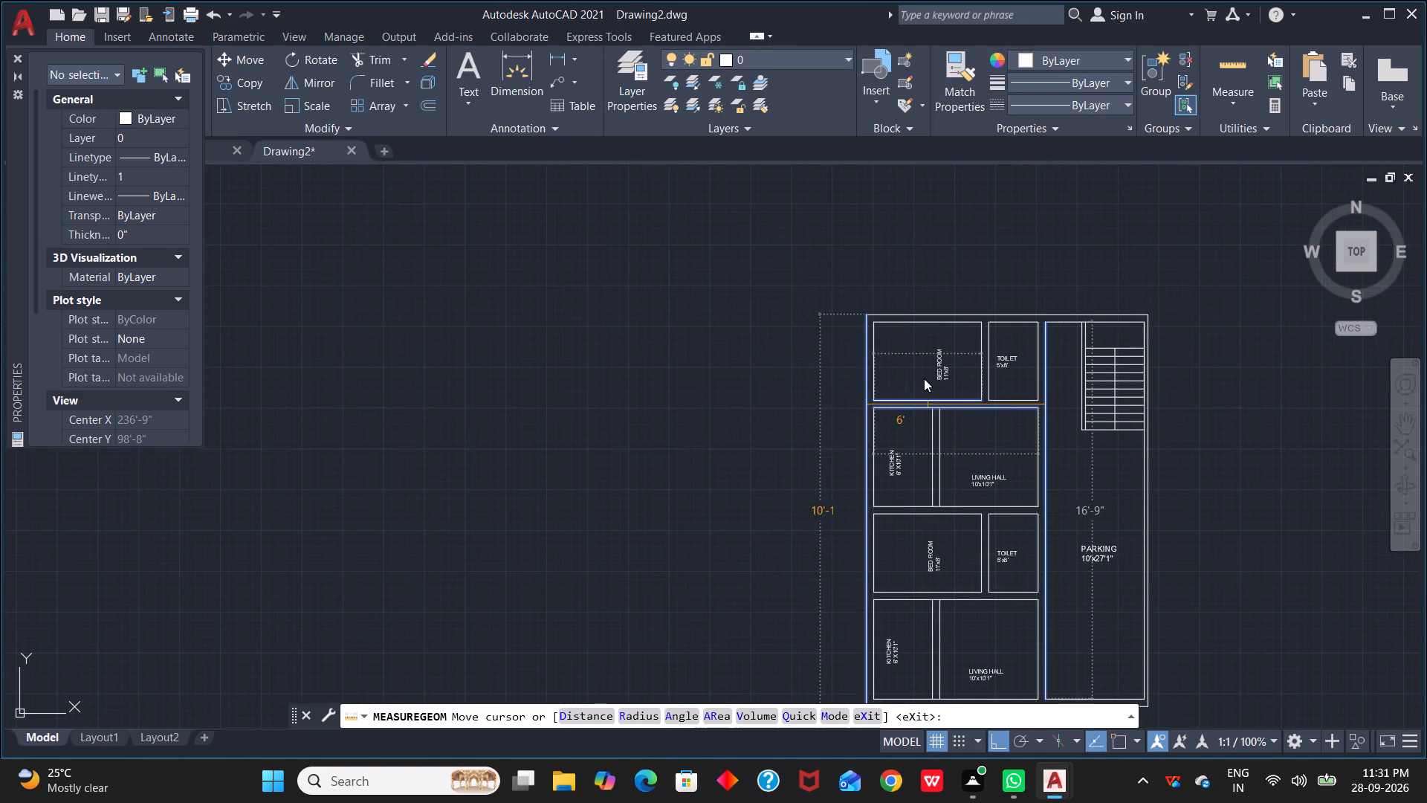
key("Escape")
Trim the top wall line of the upper unit's kitchen and living hall between the two kitchen partition lines.
scroll(914, 368, "up", 1)
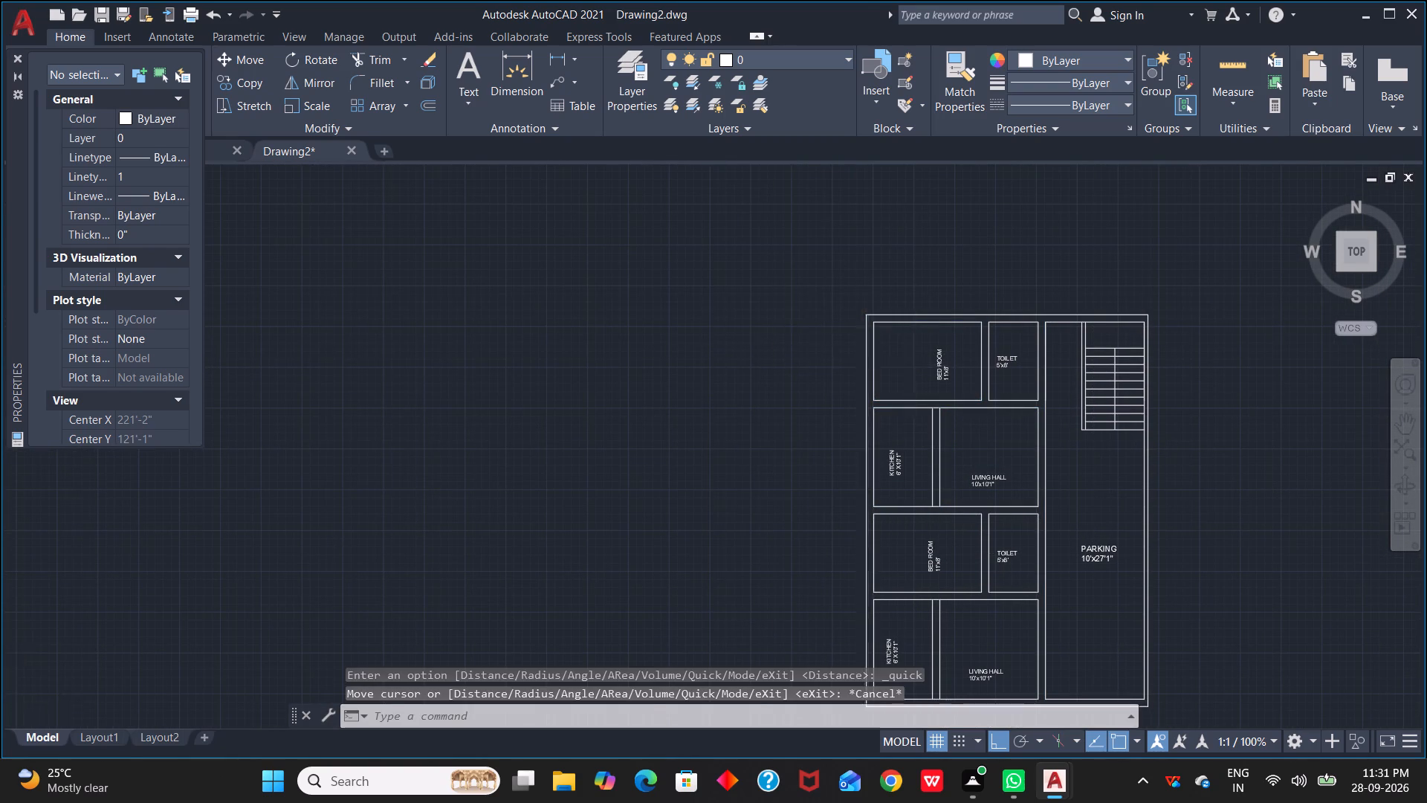
scroll(914, 368, "up", 1)
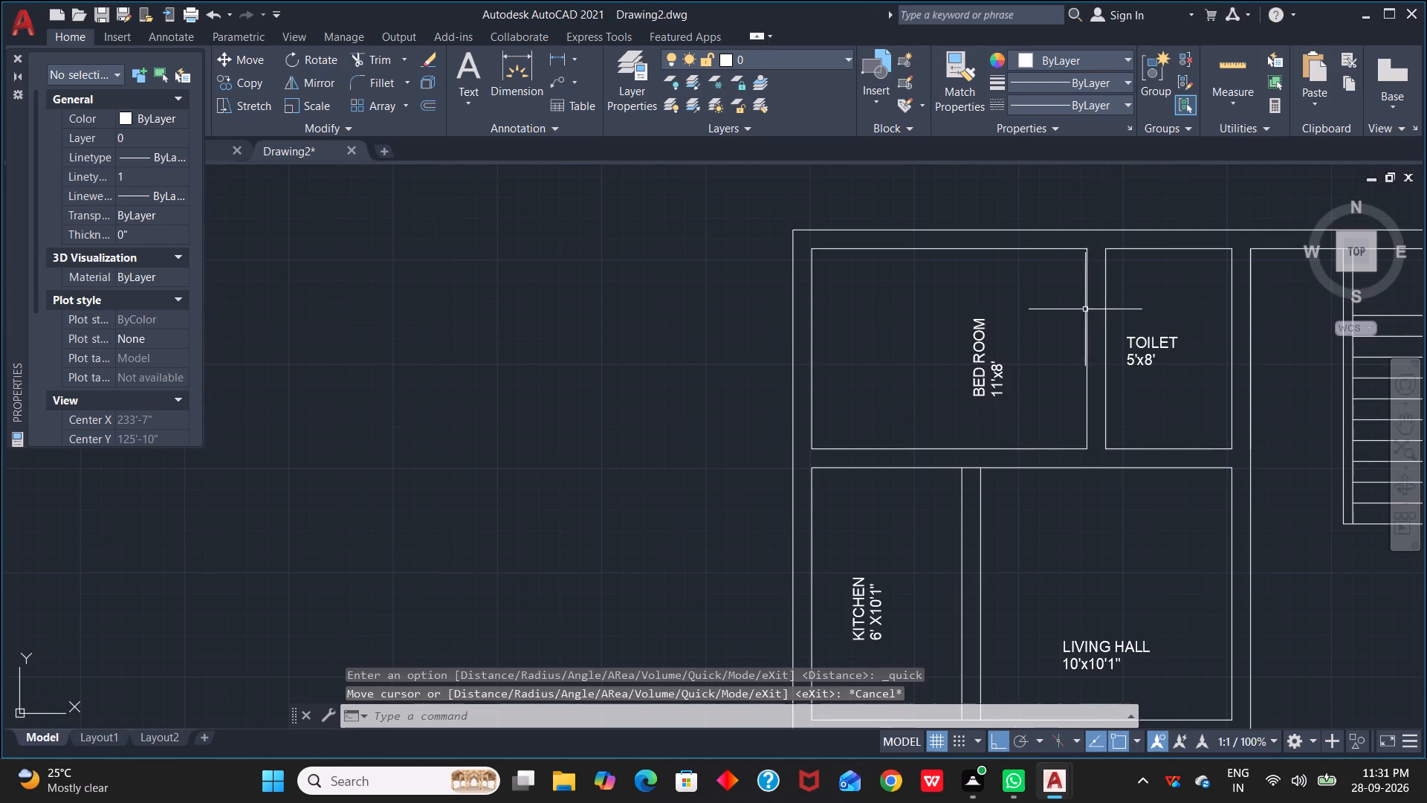
scroll(1020, 534, "up", 1)
key("t")
type("R")
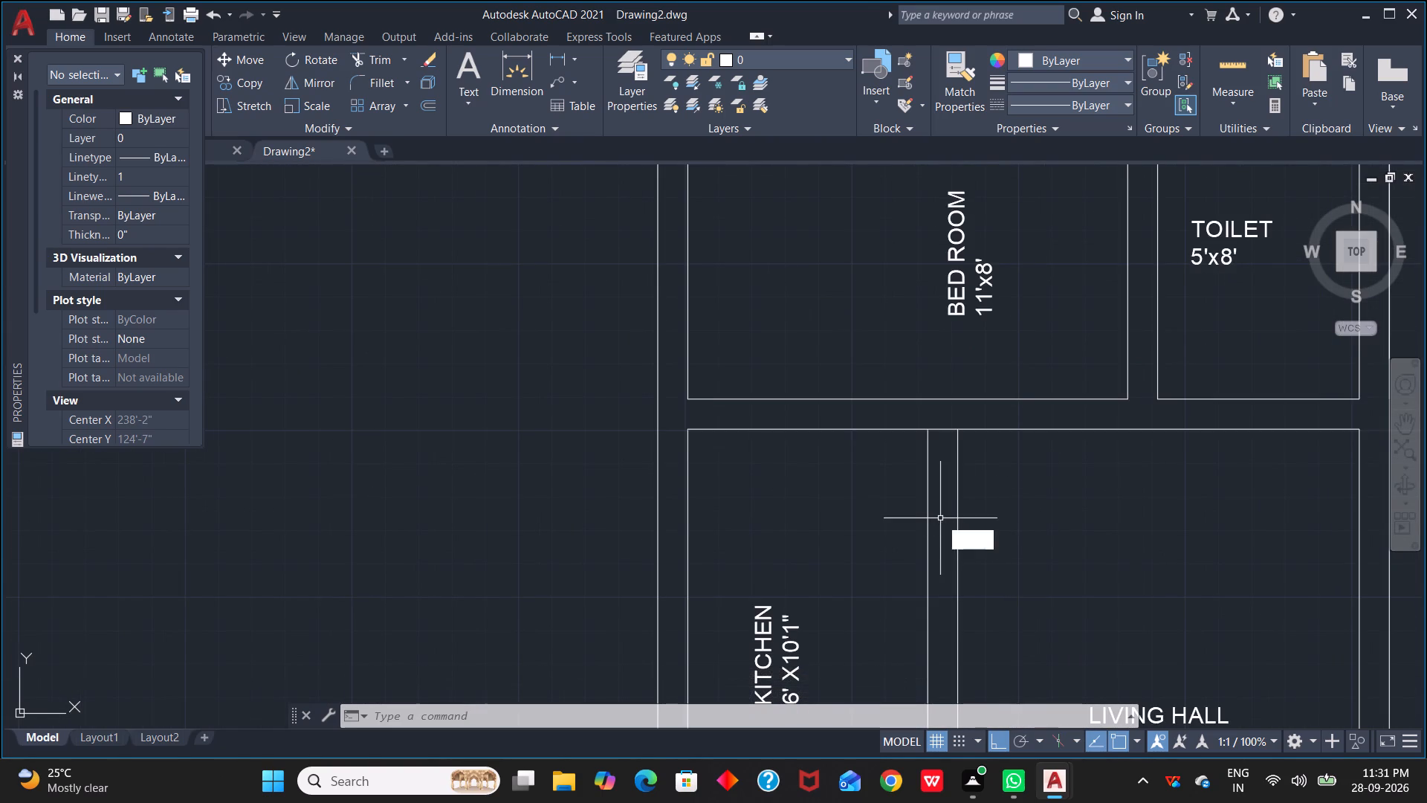
key("space")
left_click(942, 430)
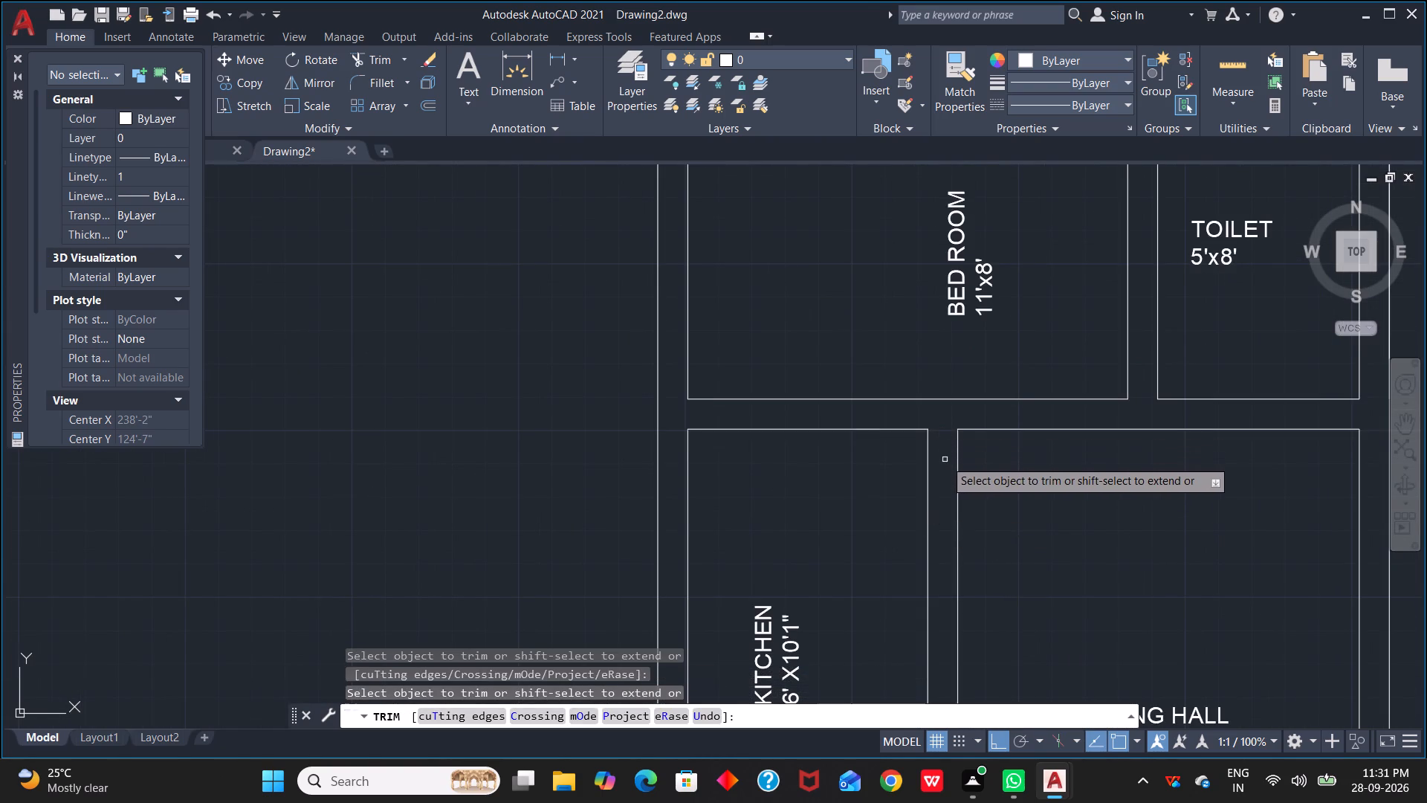
Draw a 9" line across the top end of the upper unit's kitchen partition, joining its two wall lines.
key("Escape")
key("l")
key("space")
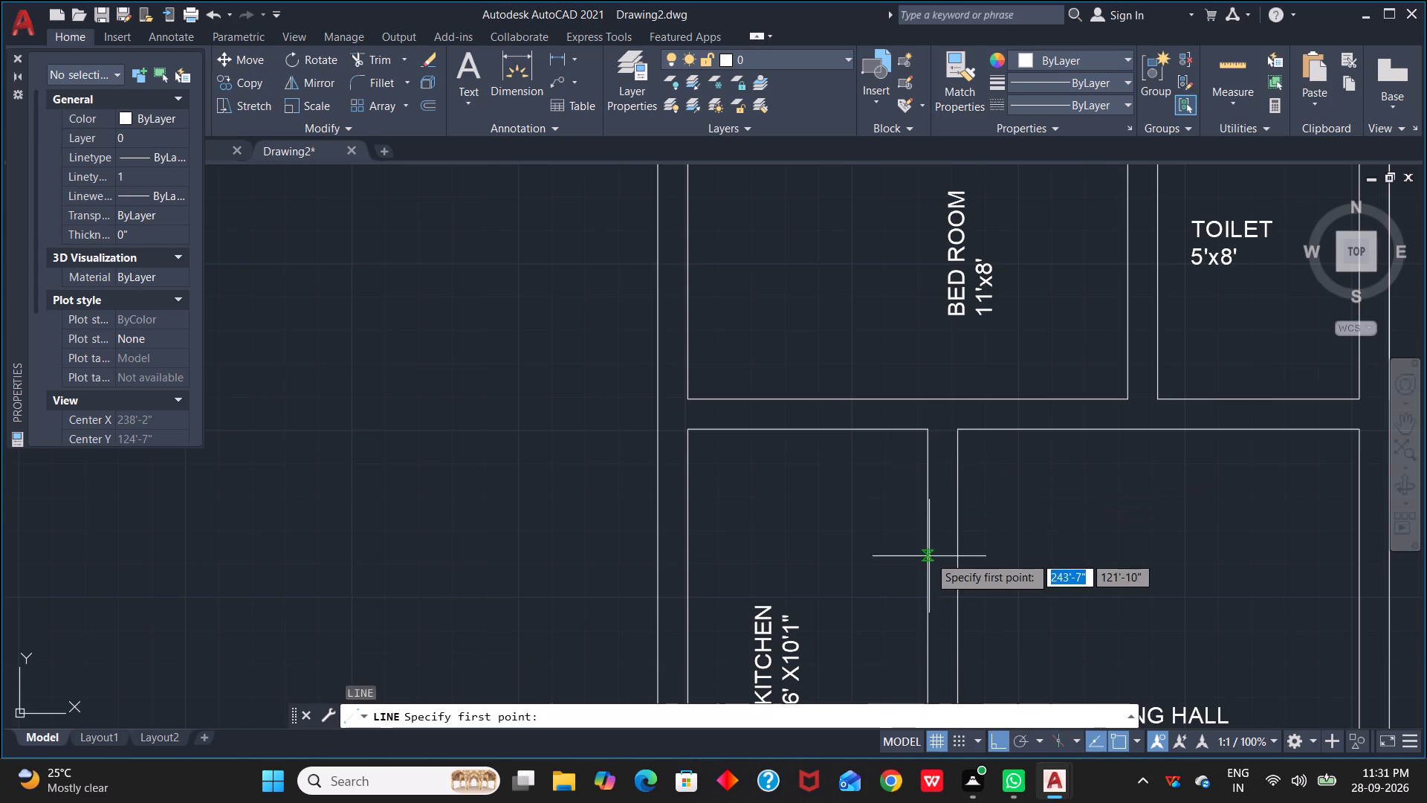
left_click(928, 437)
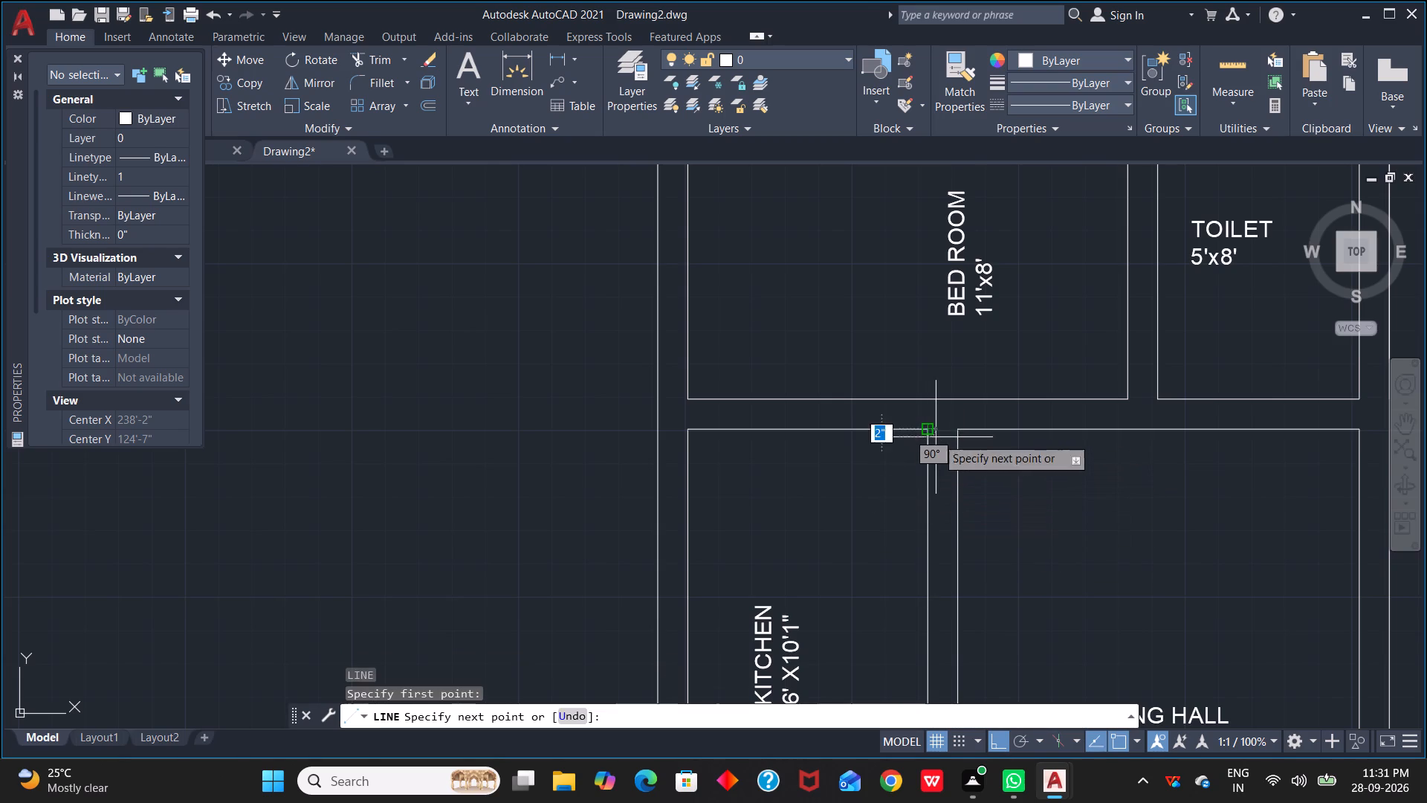
scroll(960, 435, "up", 2)
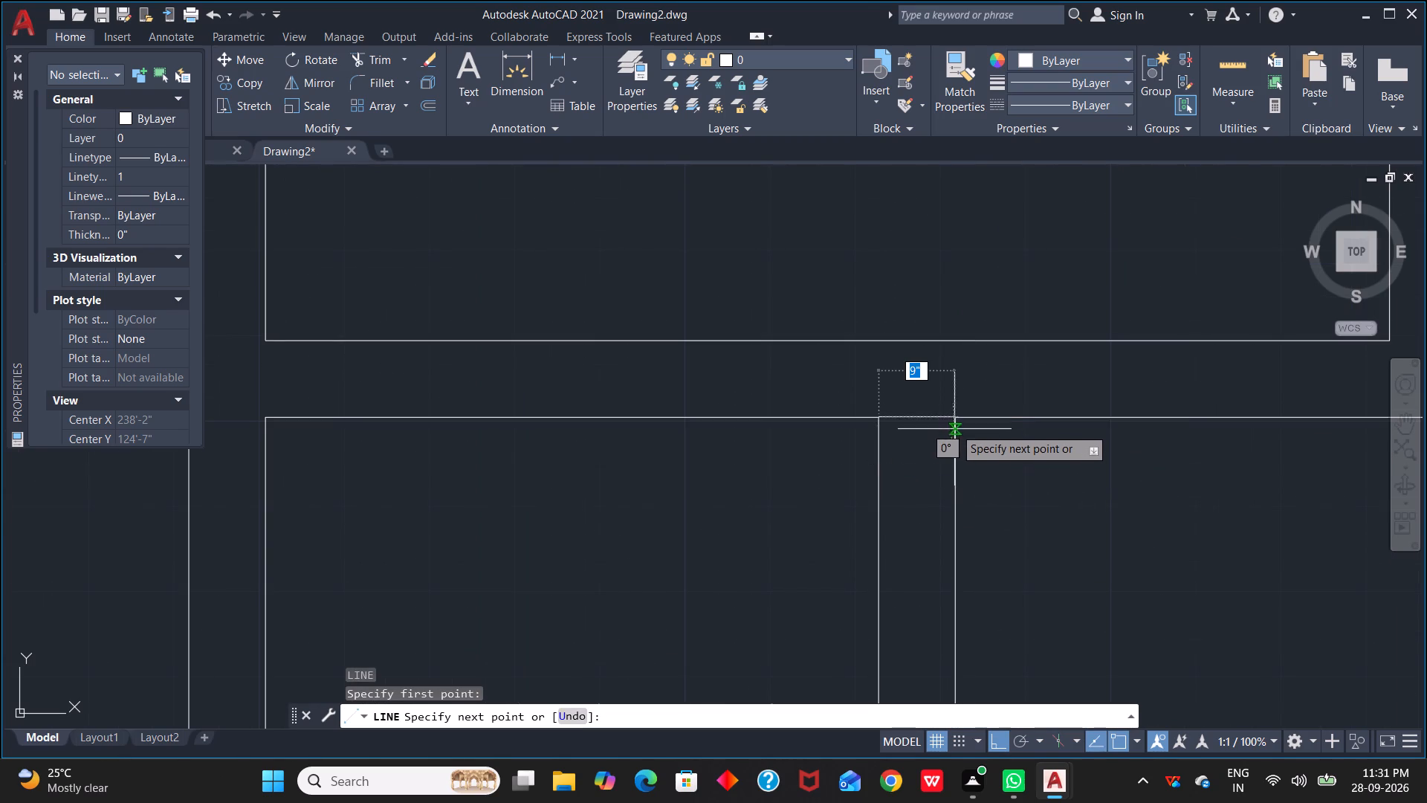
key("F8")
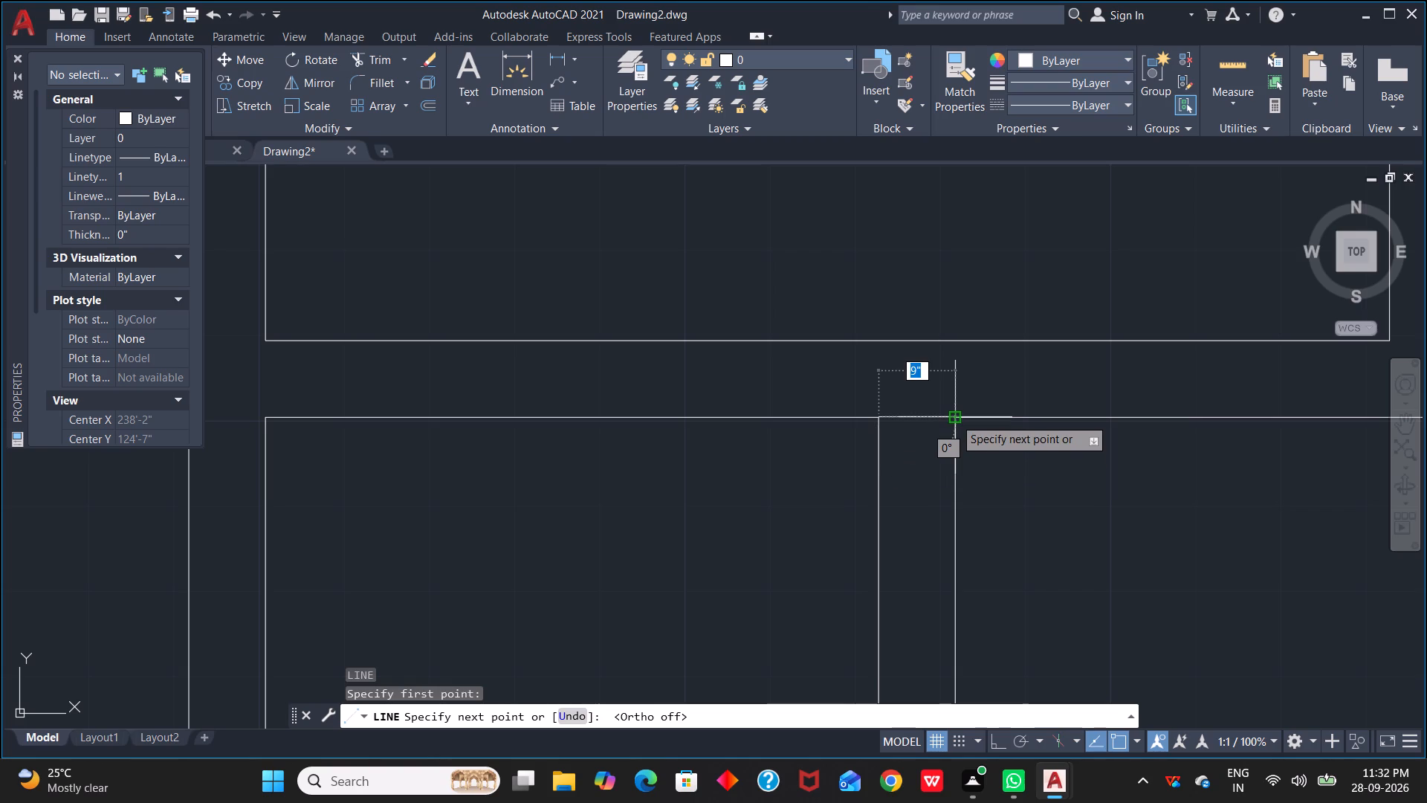
key("F8")
left_click(954, 418)
scroll(937, 509, "up", 2)
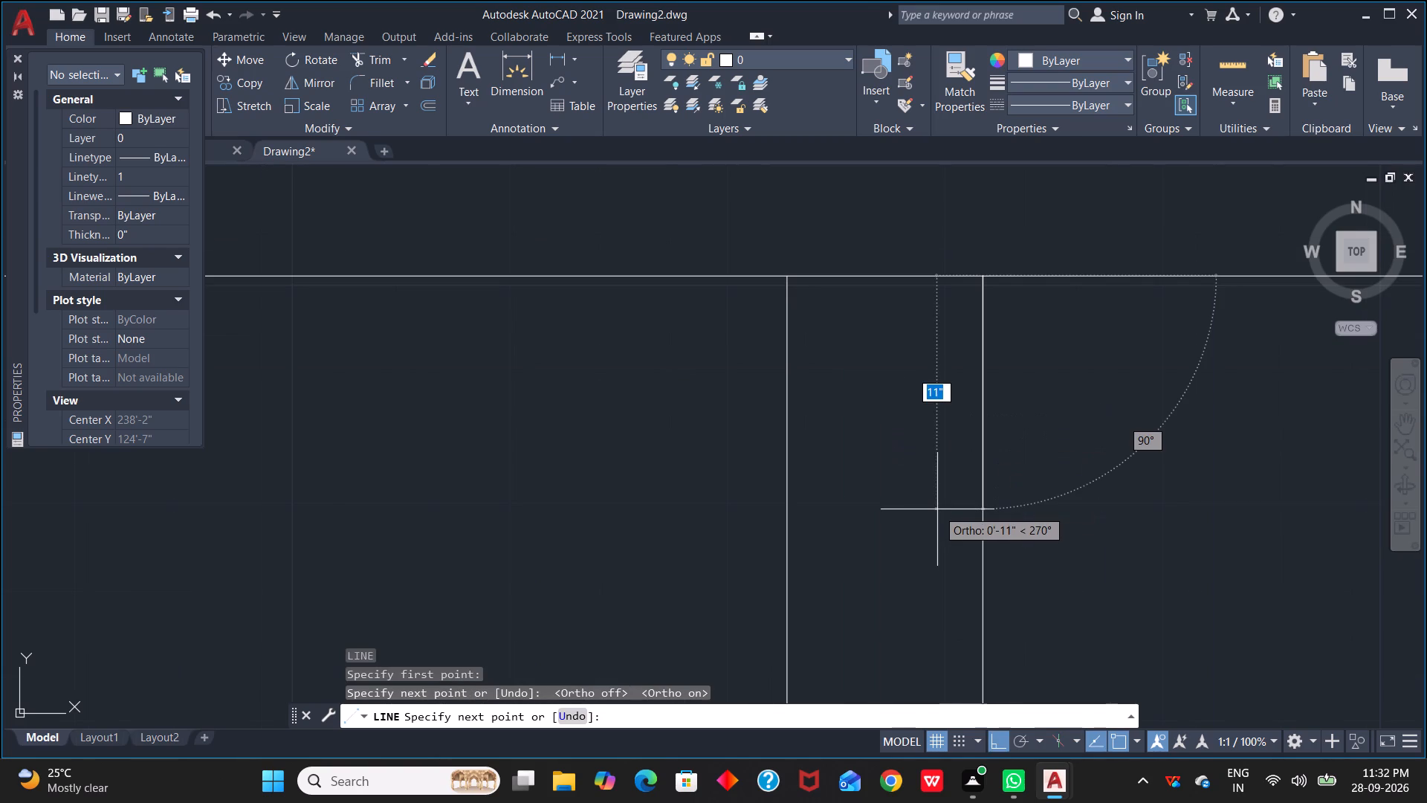
key("Escape")
Draw a vertical line across the wall between living hall and bedroom, ending at the upper bedroom's lower corner on the toilet side.
scroll(983, 418, "down", 2)
middle_click_drag(1012, 413, 832, 519)
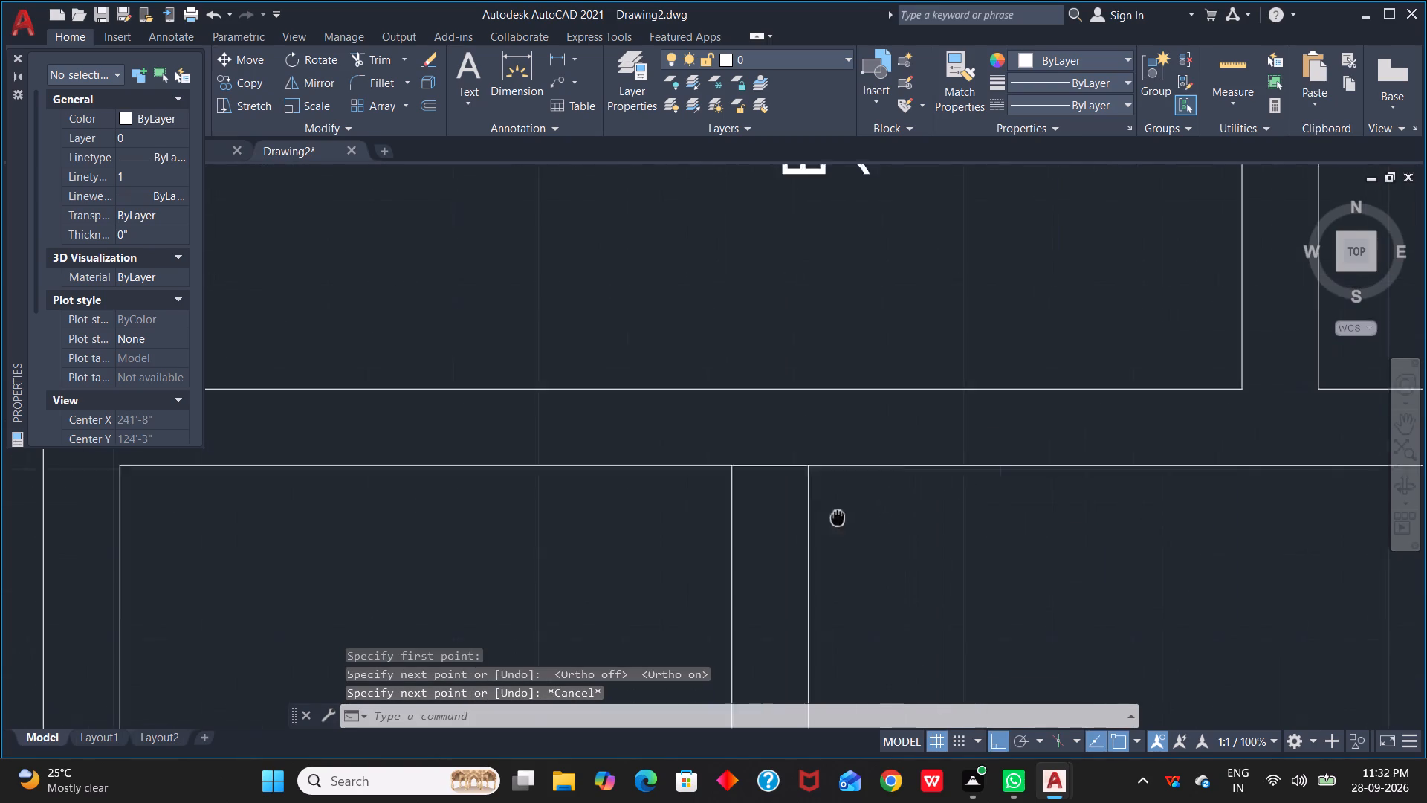
middle_click_drag(832, 519, 821, 523)
scroll(980, 341, "down", 3)
middle_click_drag(980, 298, 877, 485)
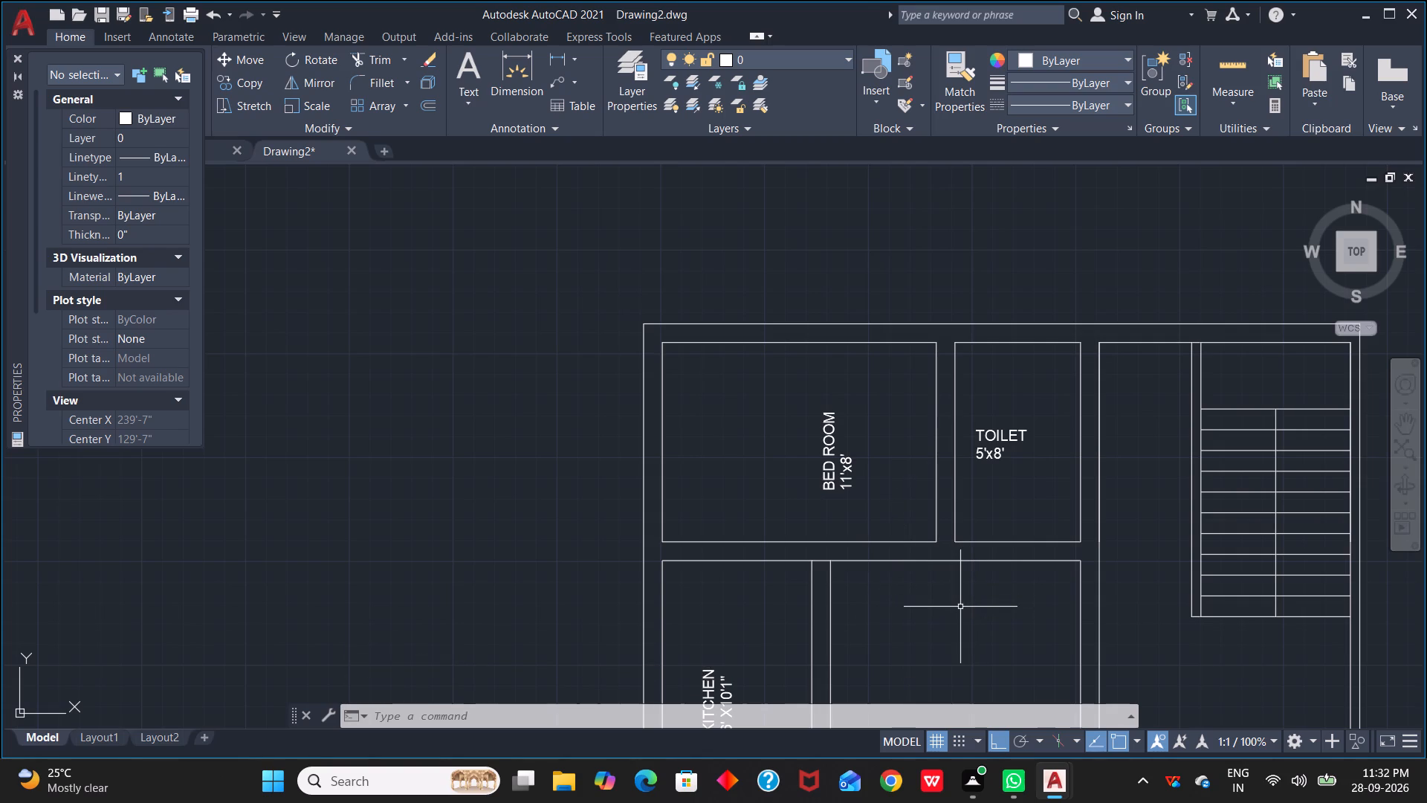
scroll(914, 565, "up", 1)
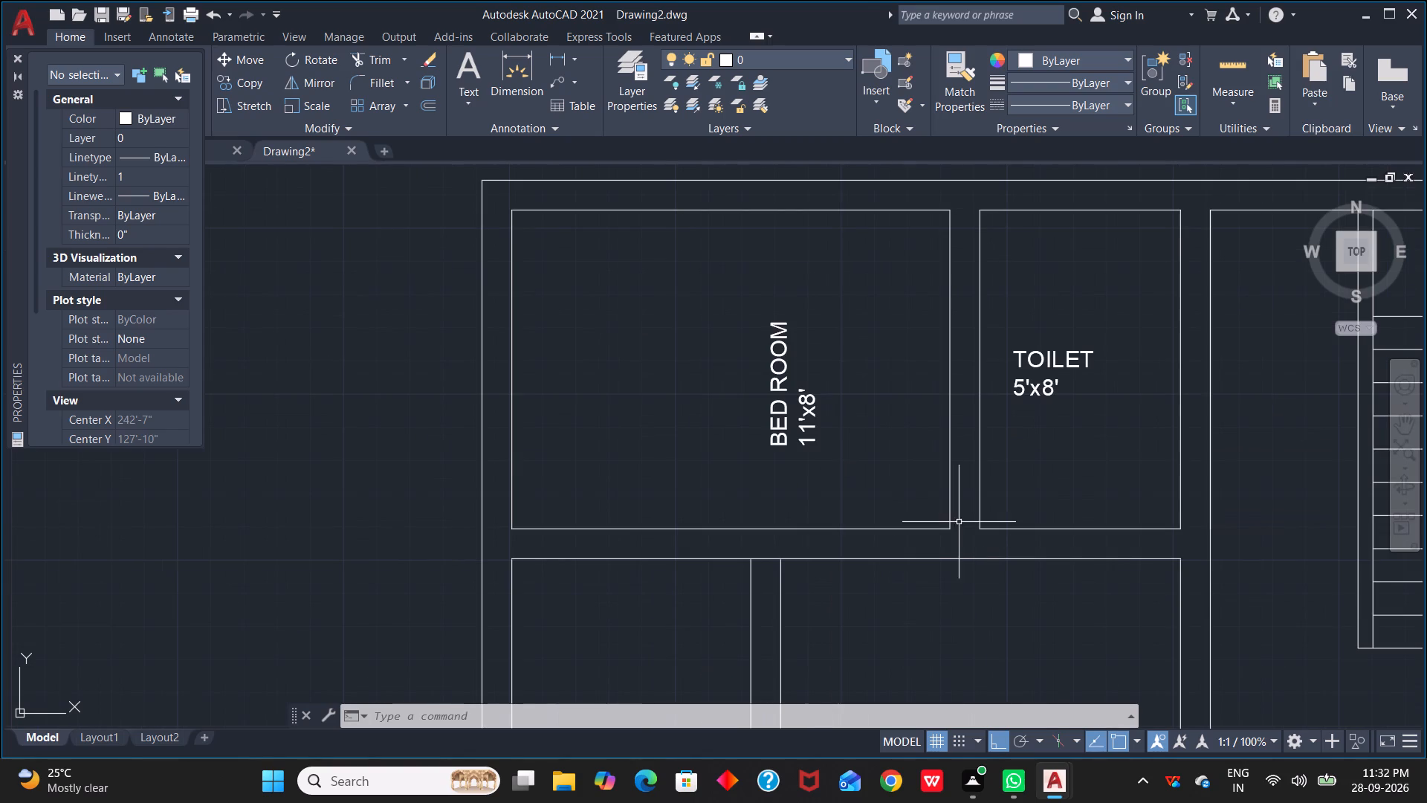
scroll(952, 535, "up", 1)
key("space")
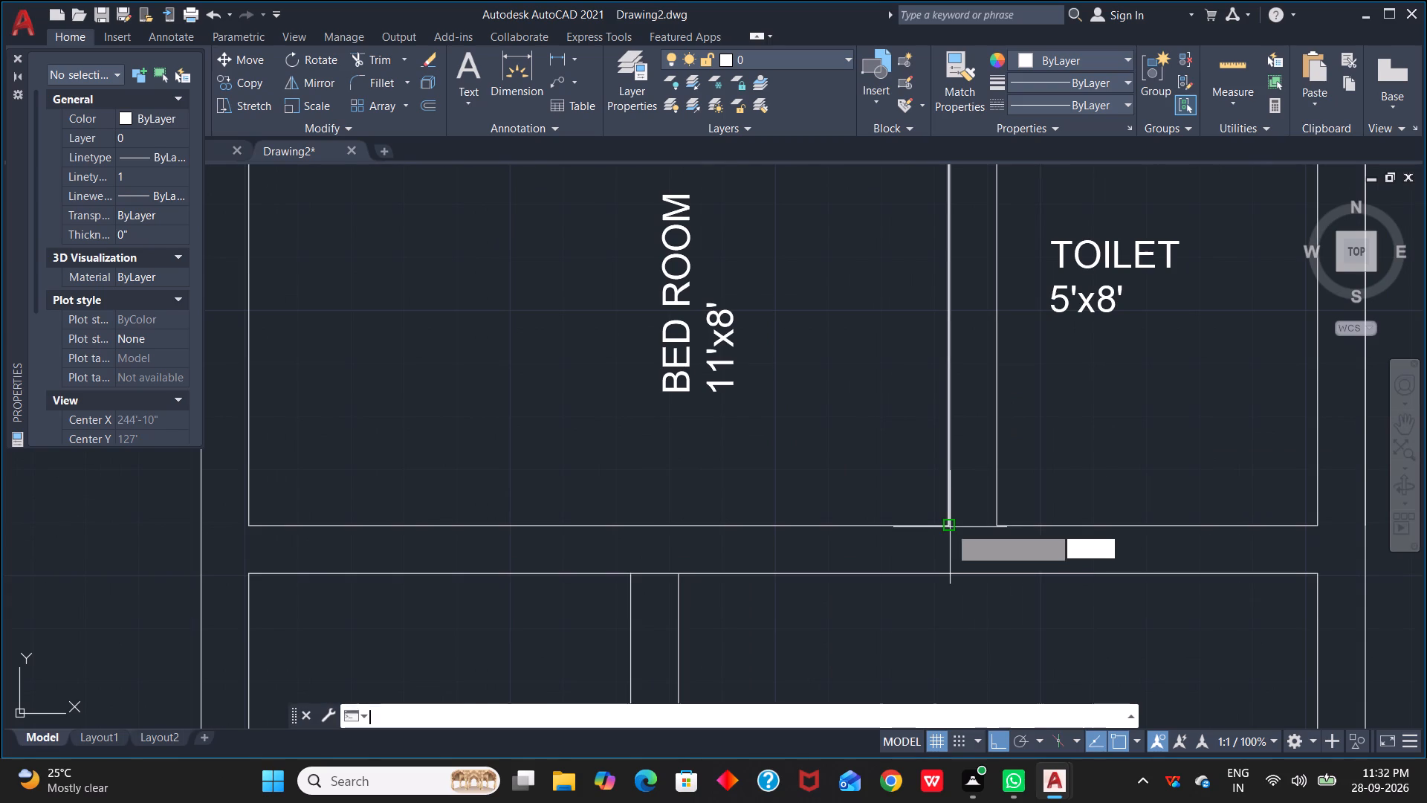
left_click(950, 527)
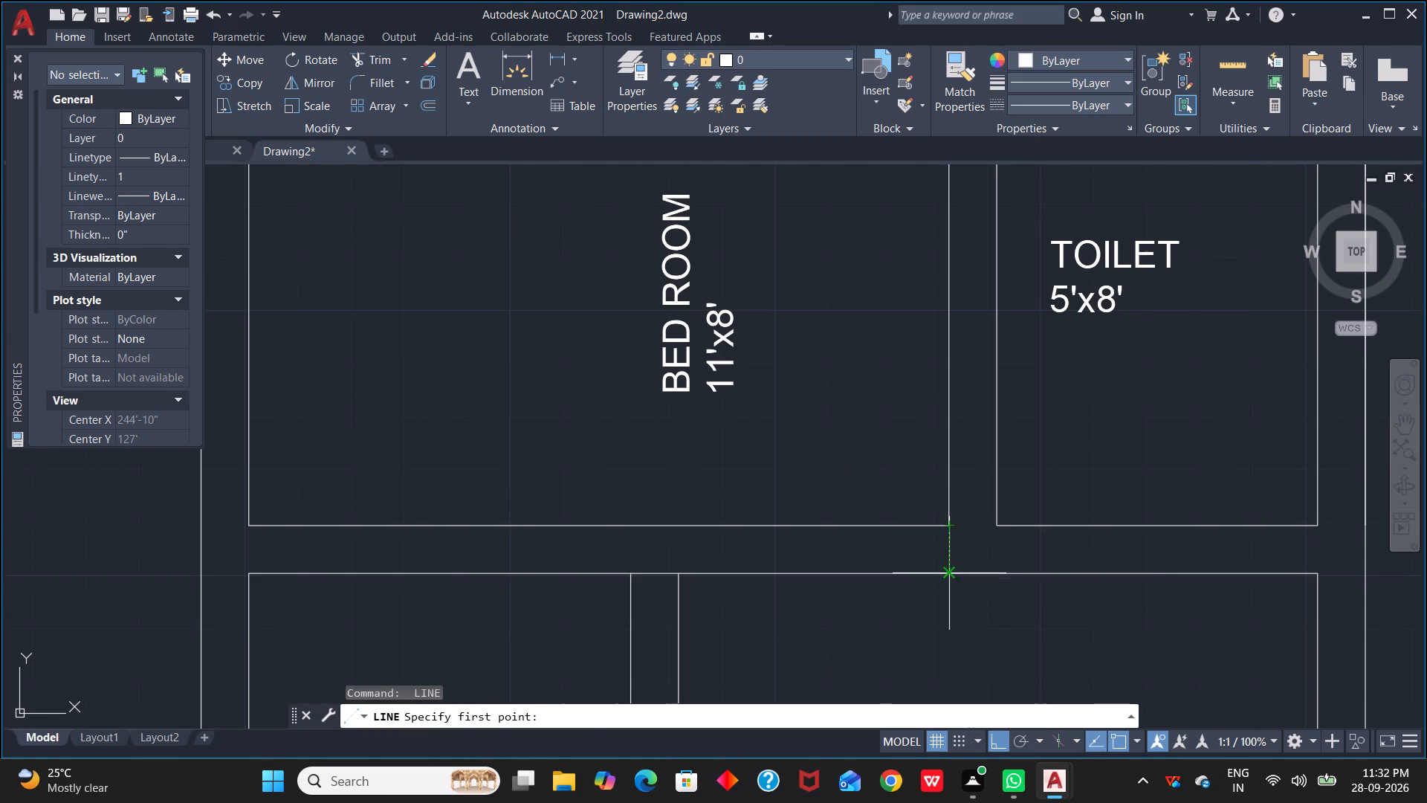
left_click(949, 568)
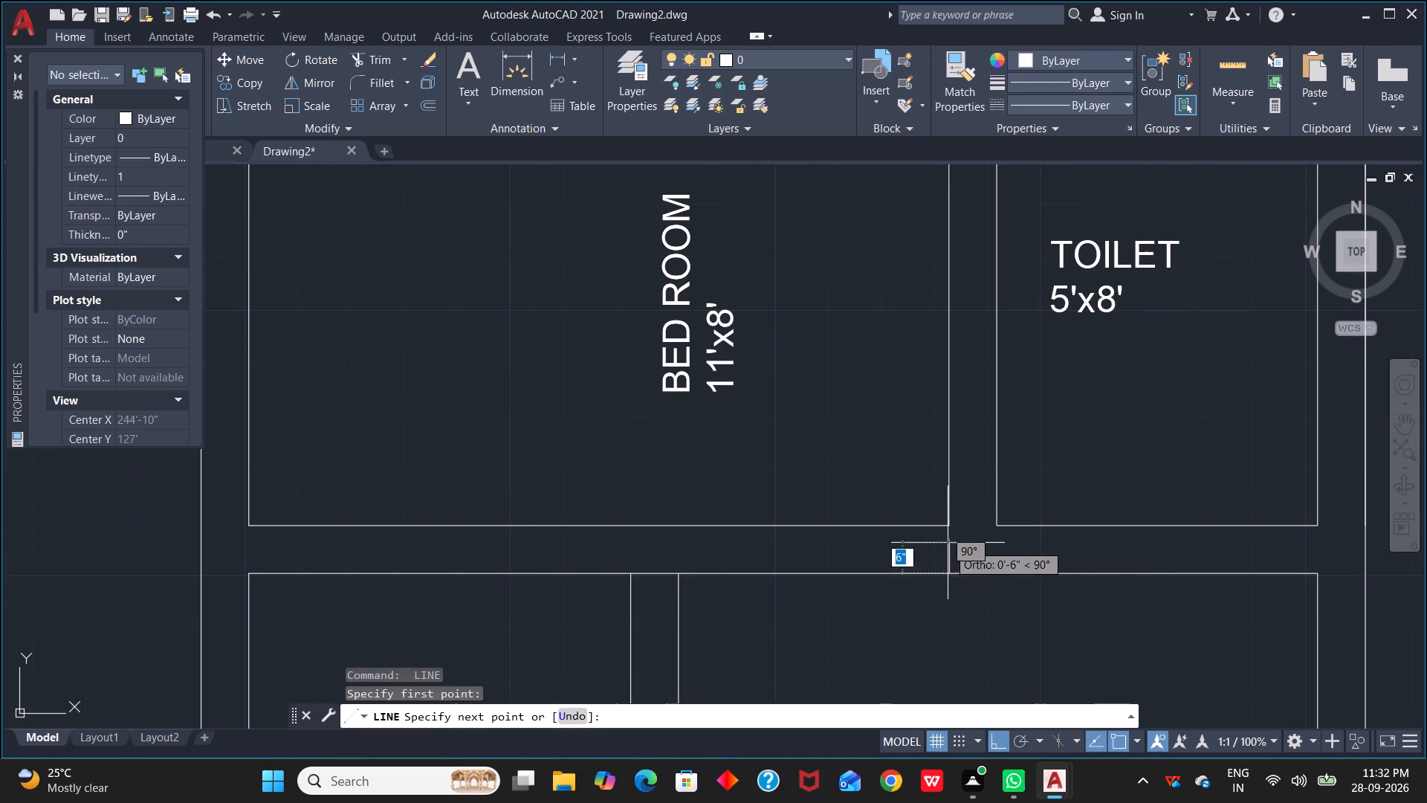
left_click(948, 527)
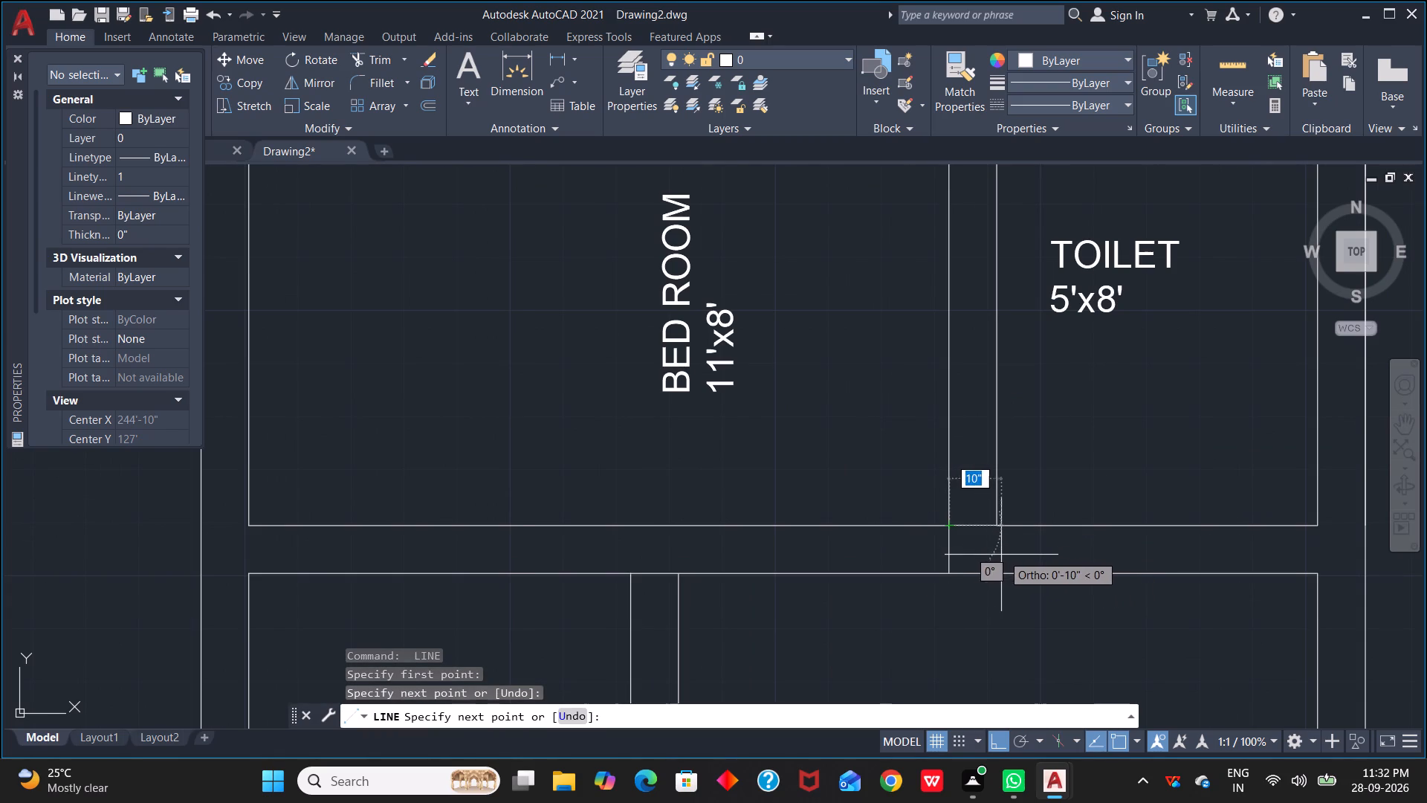
key("Escape")
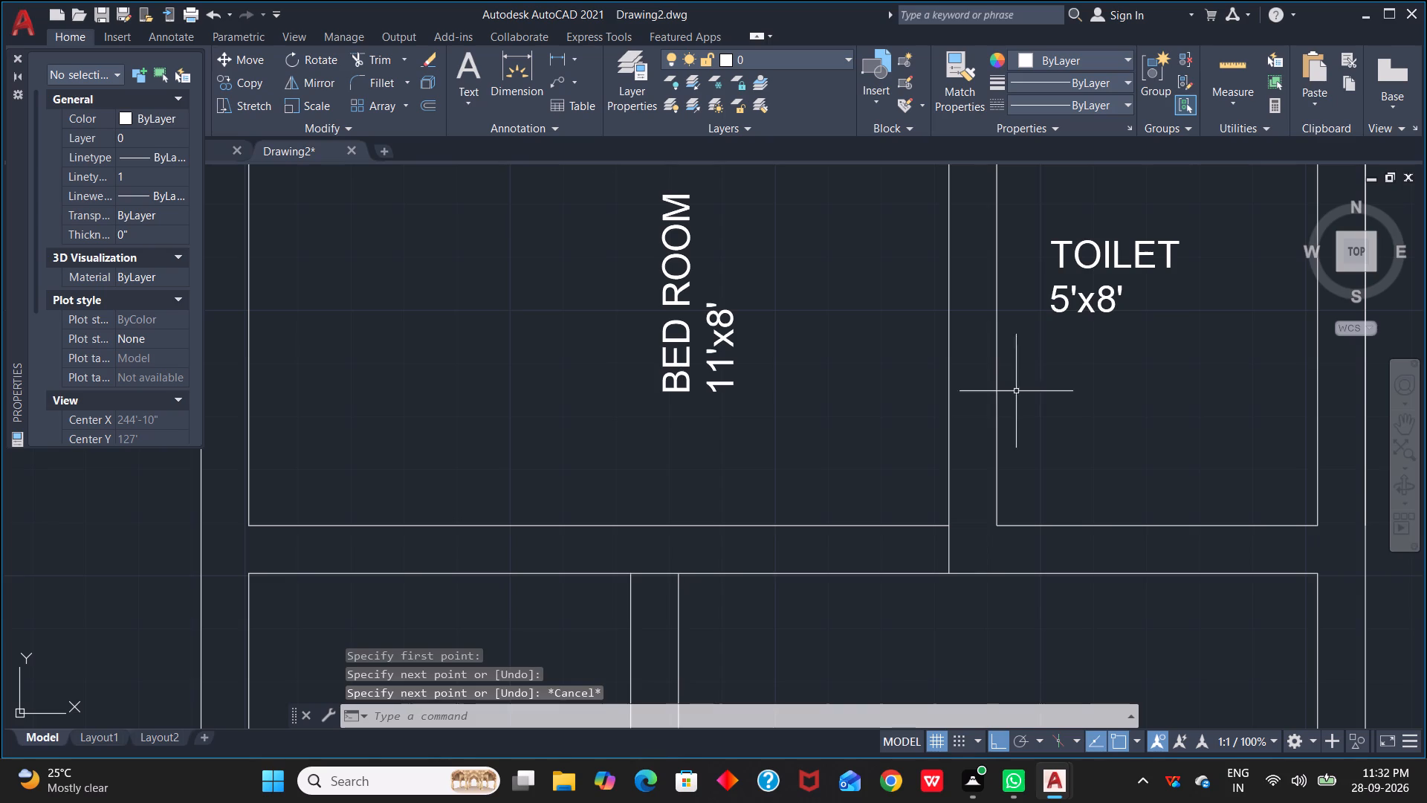
Draw a short horizontal line across the top of the wall gap between the upper unit's bedroom and toilet.
scroll(994, 266, "down", 1)
middle_click_drag(994, 266, 995, 404)
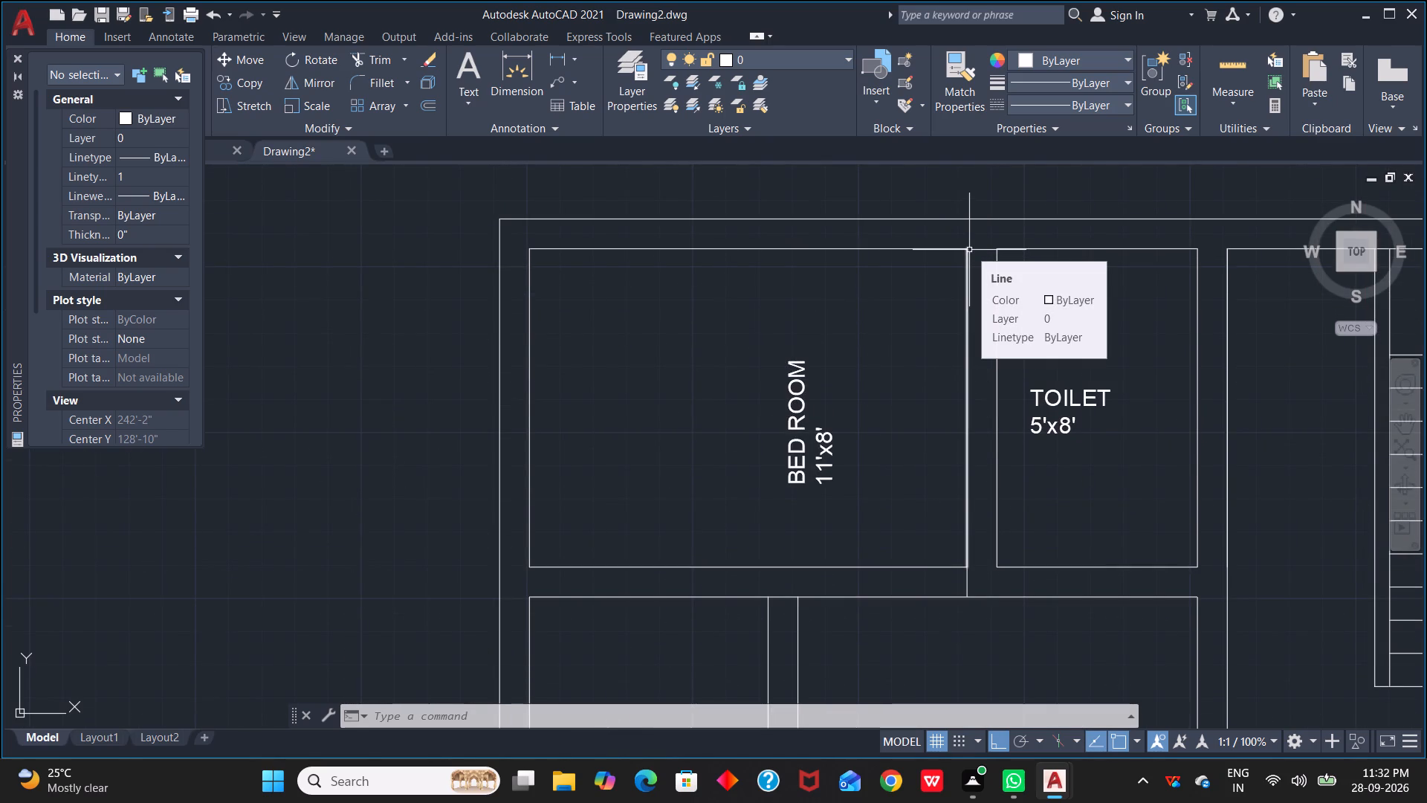
key("space")
key("space")
left_click(966, 250)
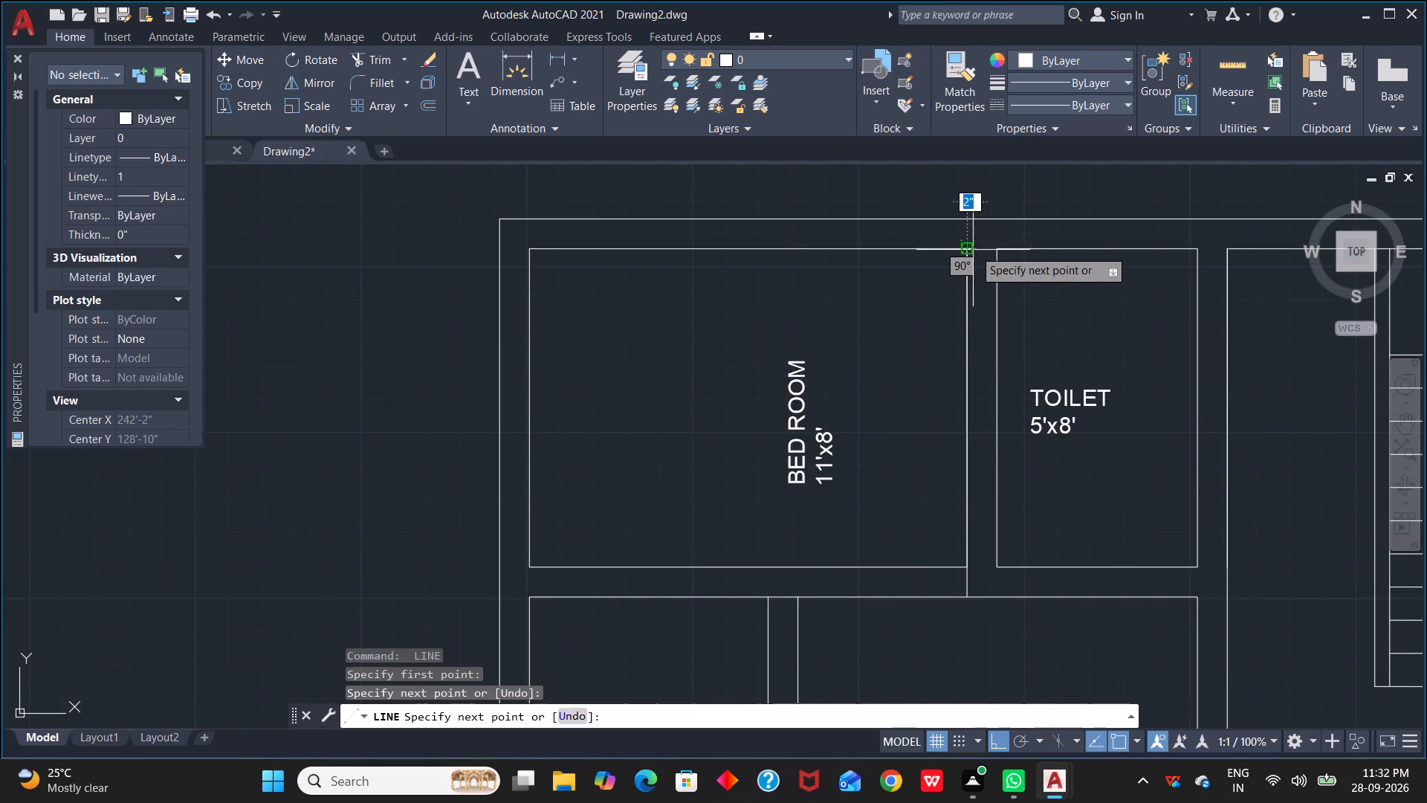
left_click(998, 249)
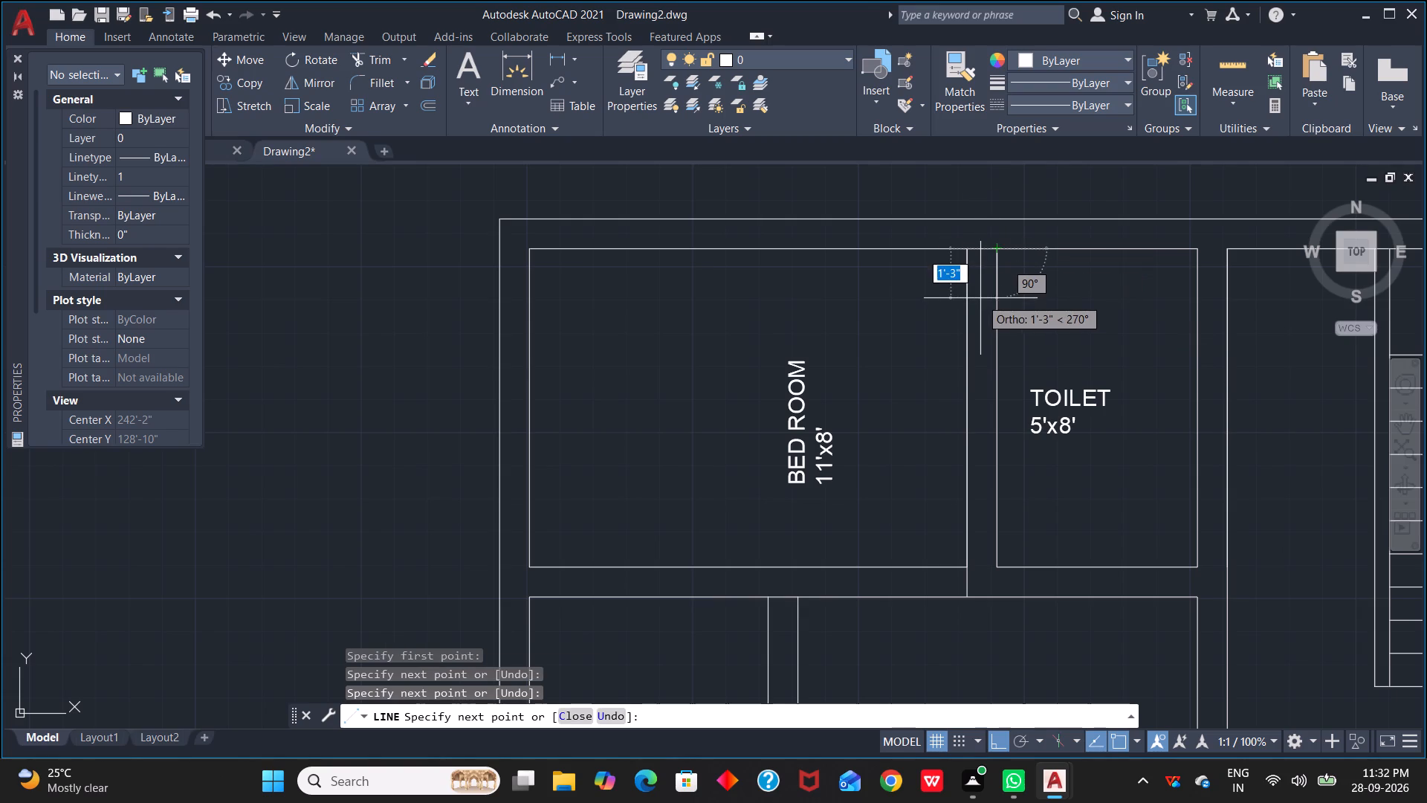
key("Escape")
Offset the short line at the top of the bedroom–toilet wall 2.5' downward to mark the door opening.
scroll(957, 392, "down", 2)
scroll(933, 455, "up", 1)
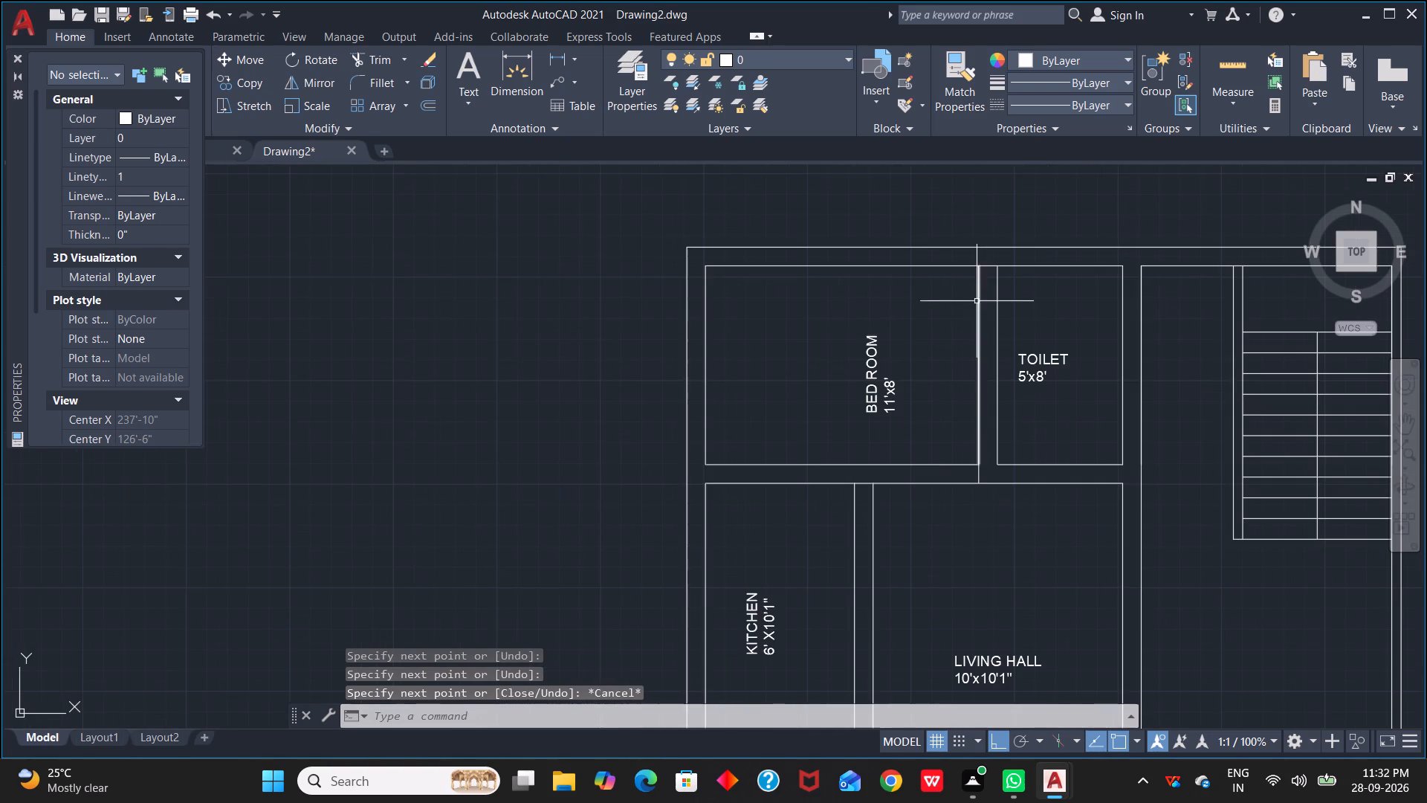
scroll(977, 285, "up", 2)
type("O")
key("space")
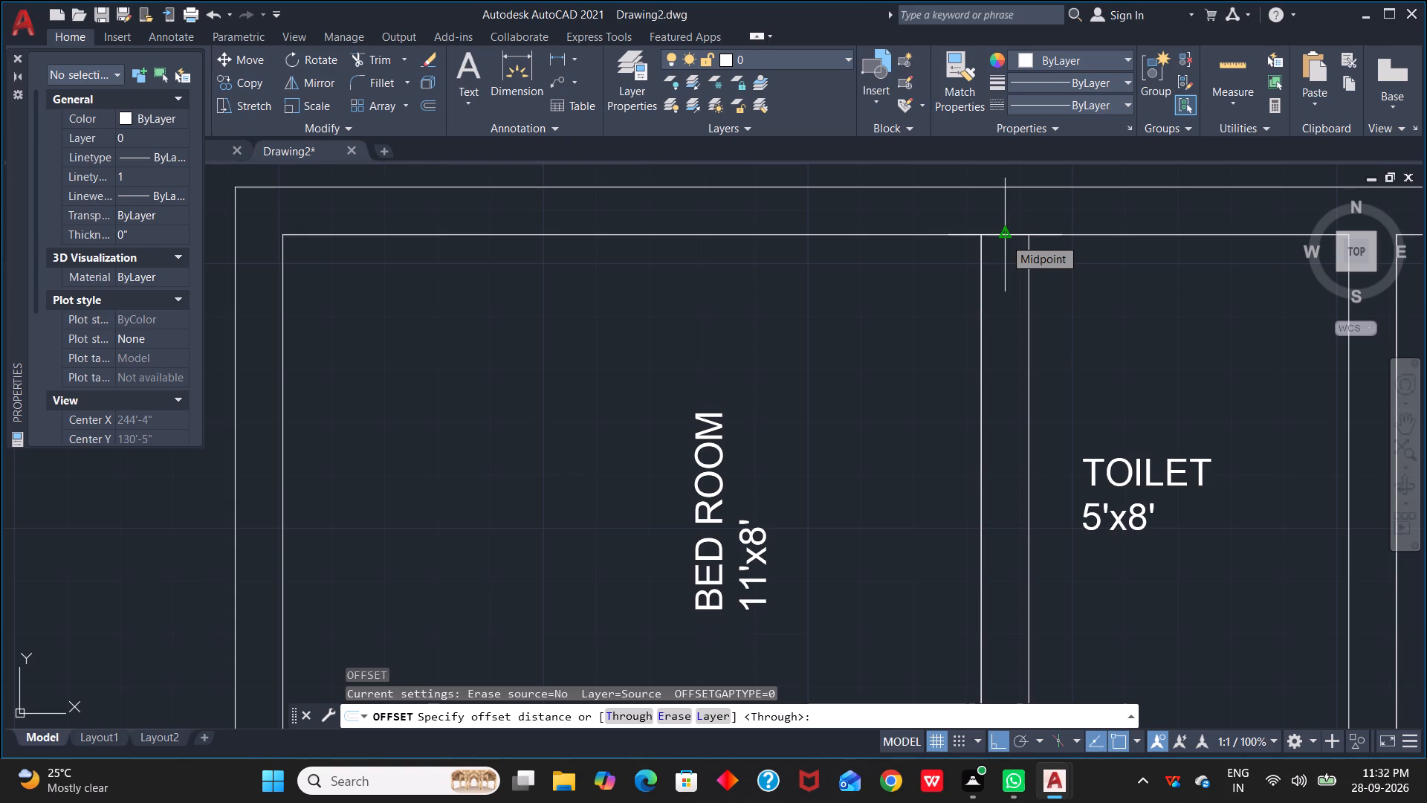
type("2.5")
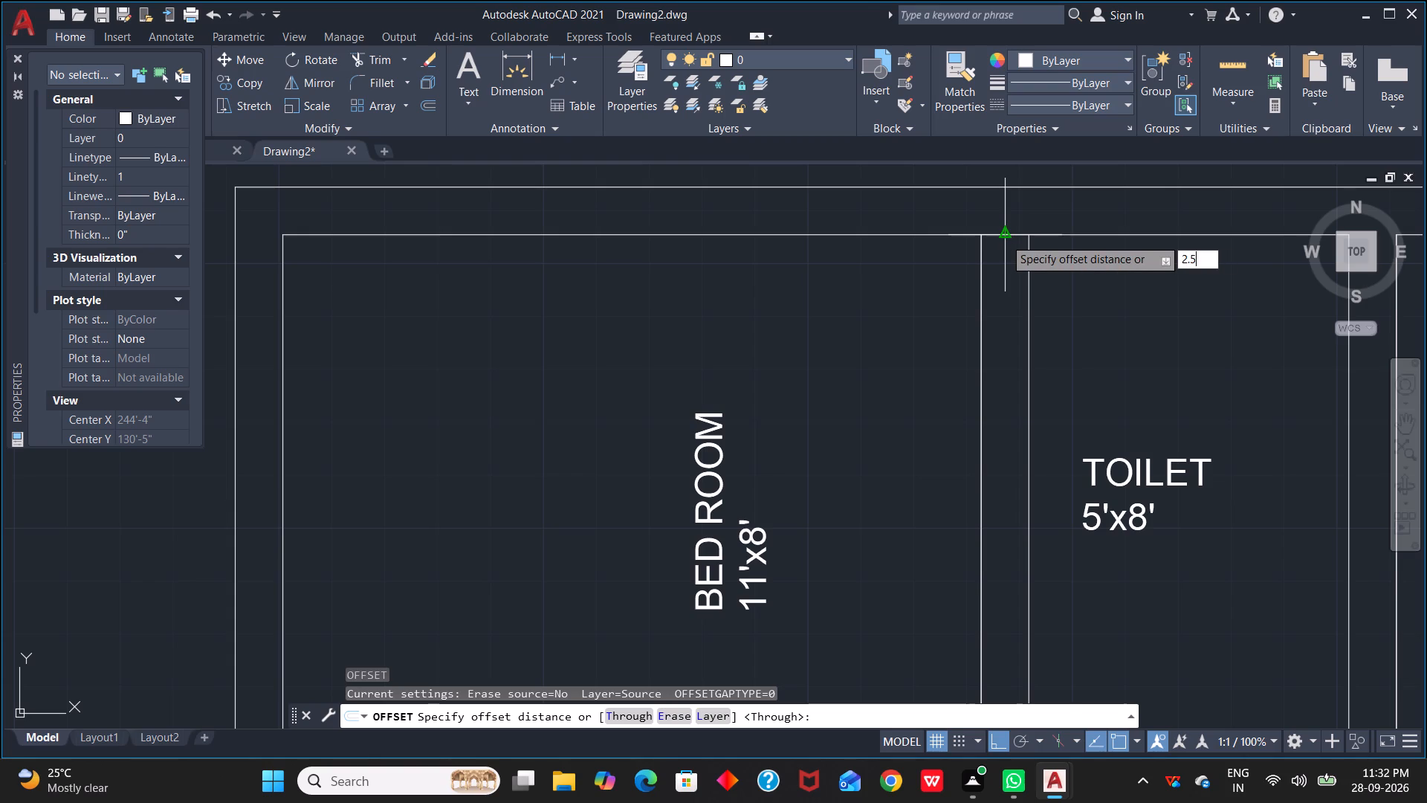
key("apostrophe")
key("Return")
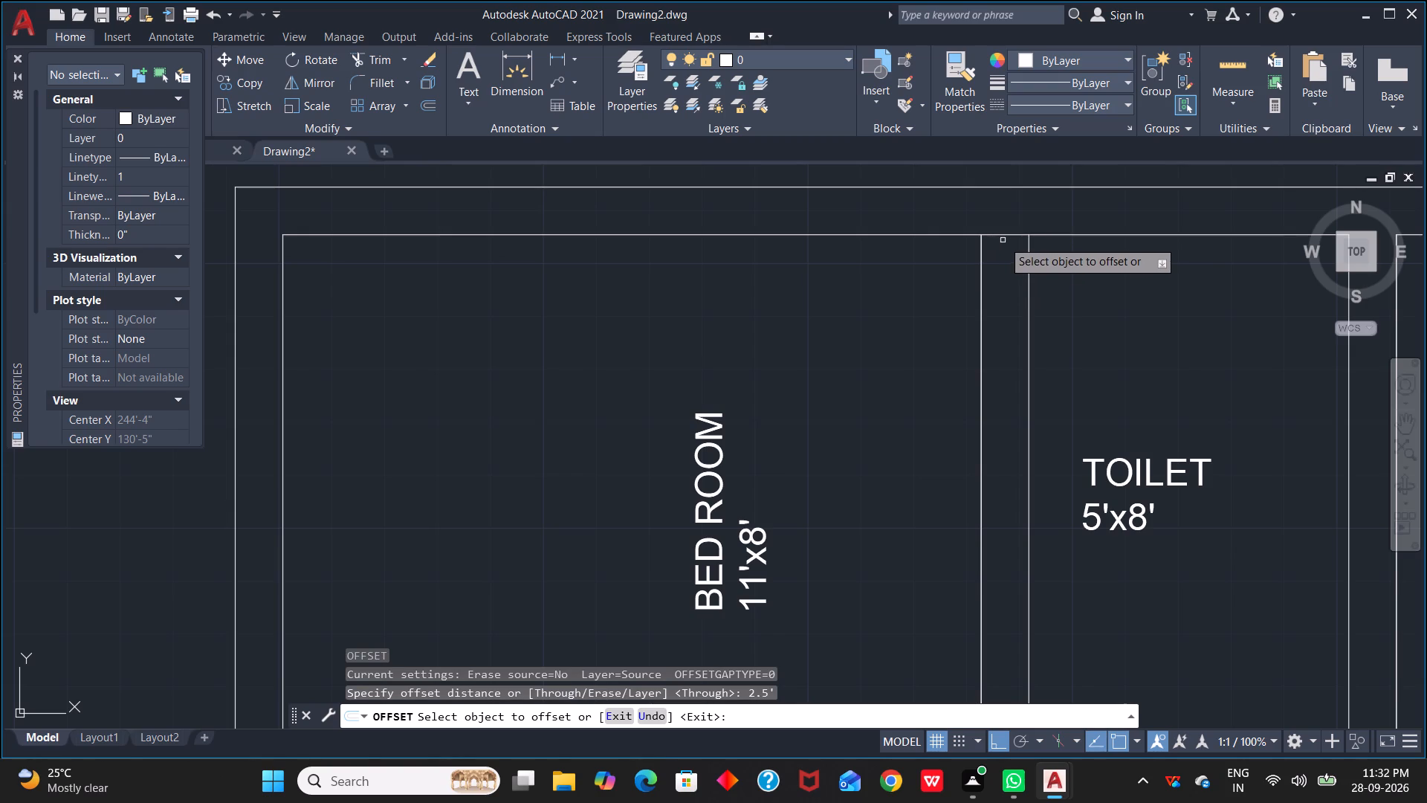
left_click(1007, 234)
left_click(1013, 336)
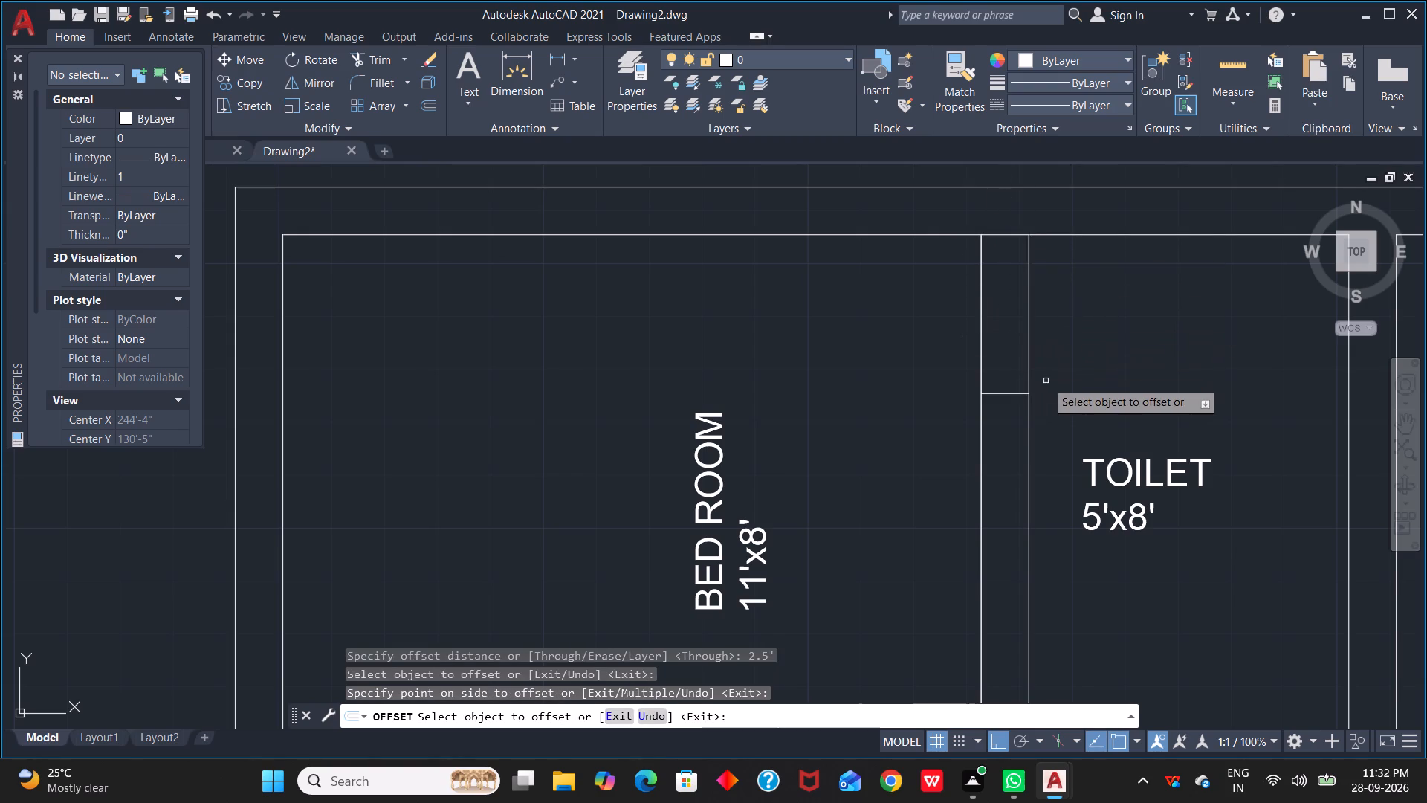
Offset the short vertical line in the bedroom–living hall wall 3' toward the kitchen side to mark the door opening.
scroll(939, 416, "down", 2)
middle_click_drag(908, 445, 971, 233)
scroll(955, 301, "up", 1)
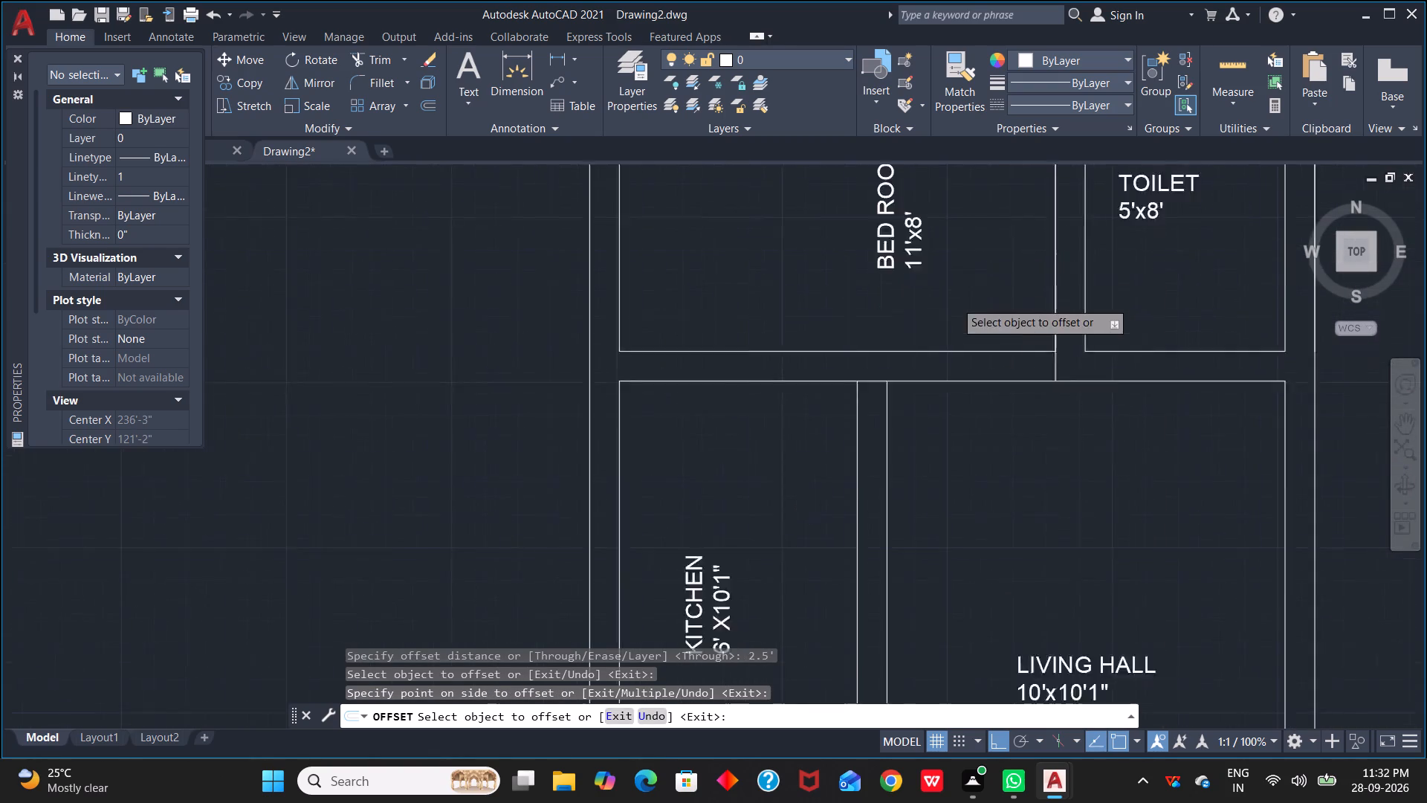
scroll(955, 301, "up", 1)
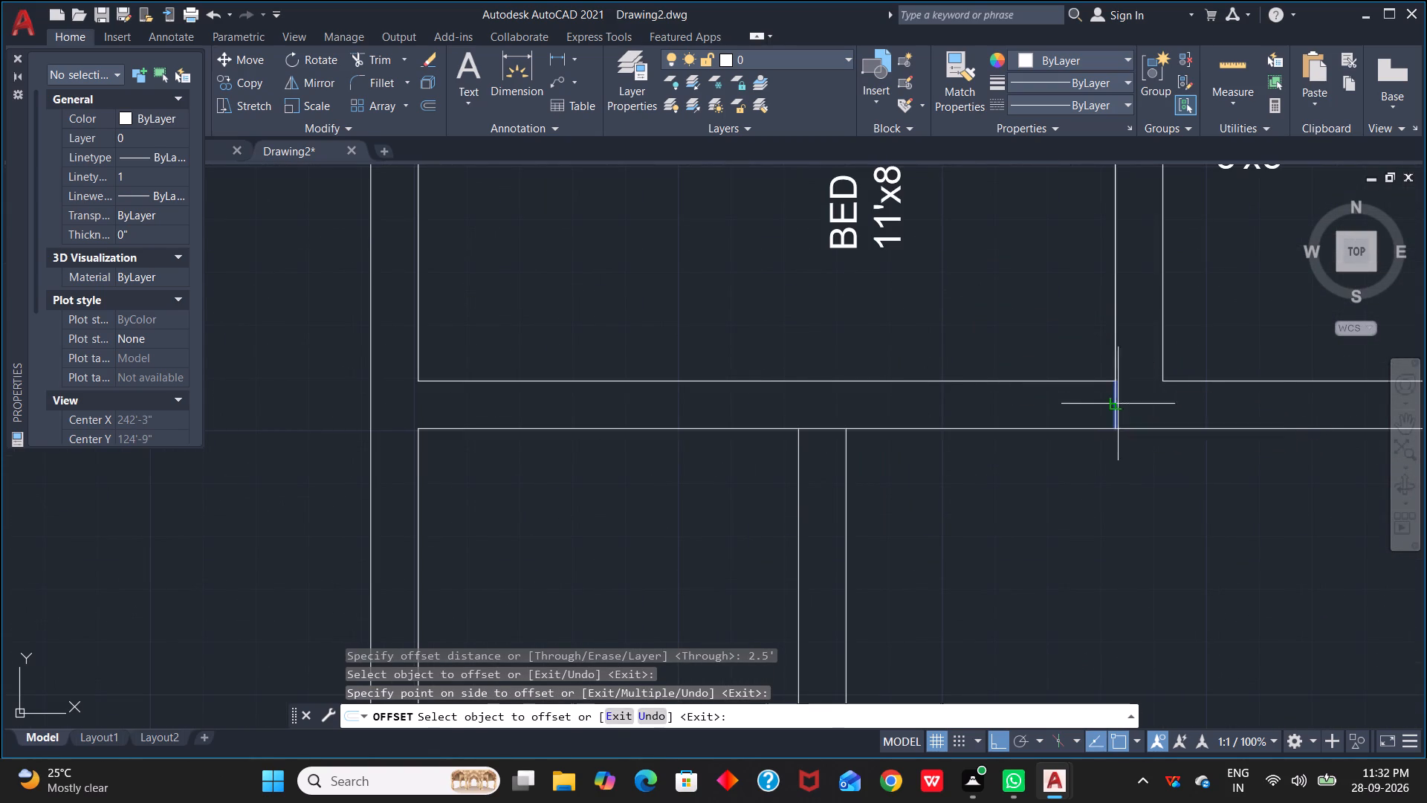
left_click(1118, 404)
type("3\"")
key("BackSpace")
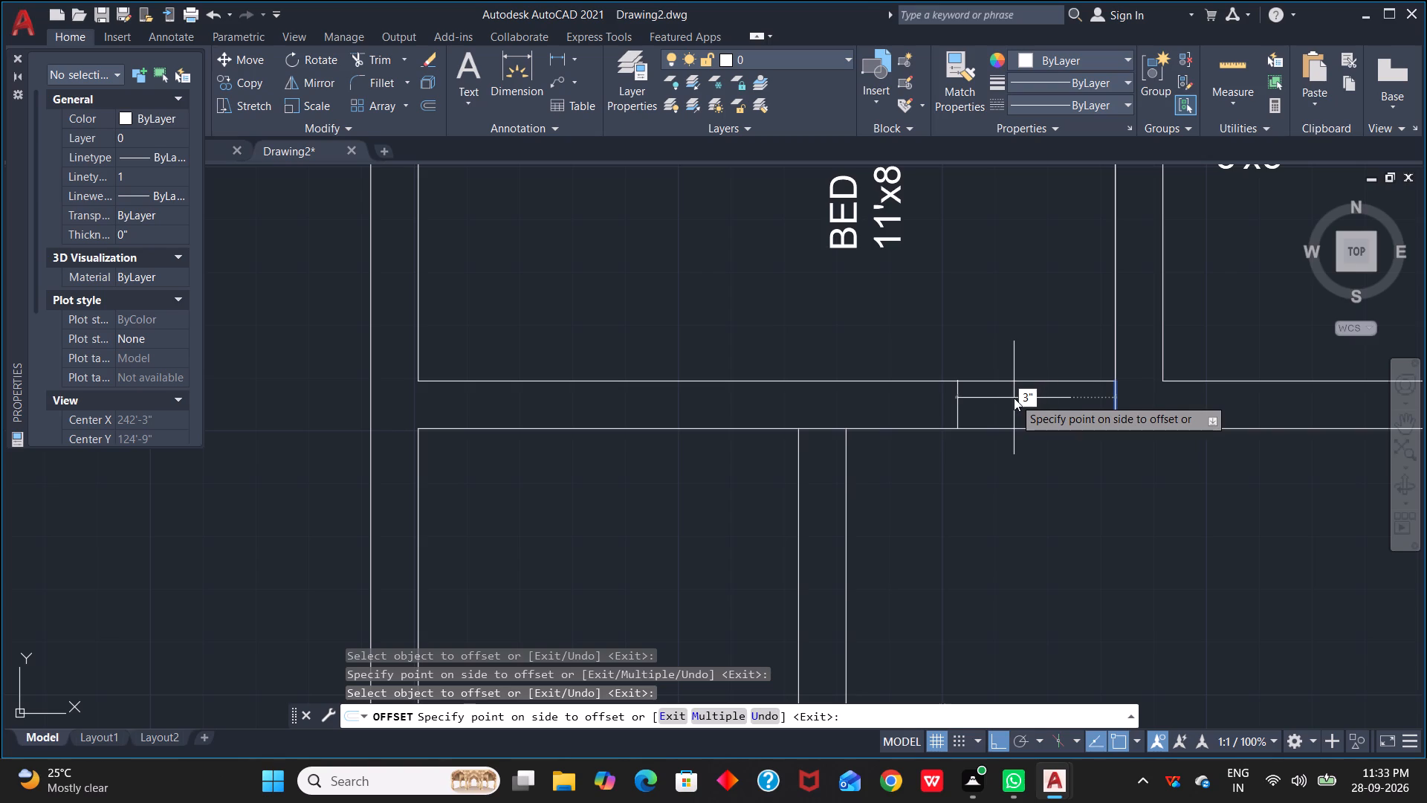
key("apostrophe")
key("Return")
Offset the short line at the top of the upper unit's kitchen partition 3.5' downward to mark the kitchen opening.
scroll(908, 352, "down", 2)
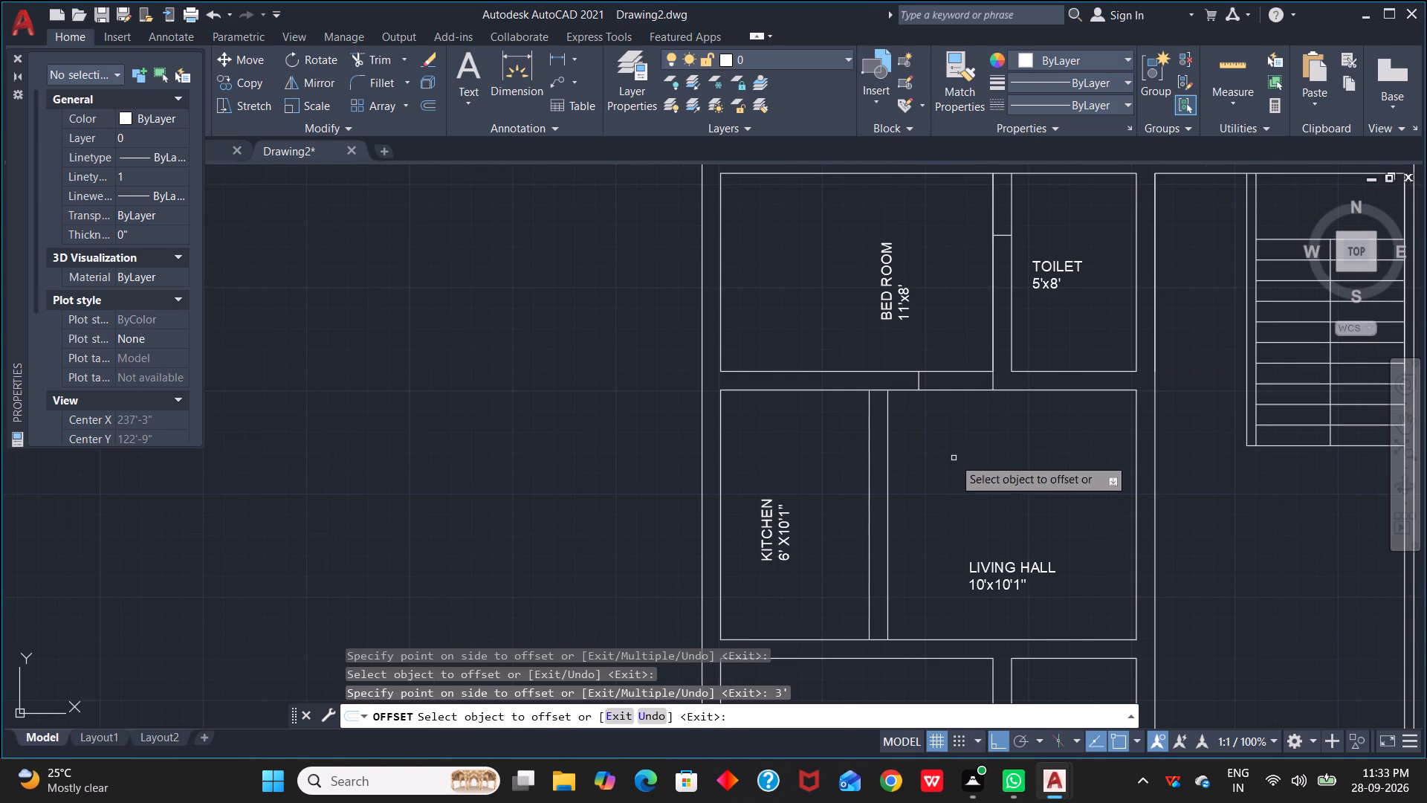
middle_click_drag(965, 428, 965, 385)
scroll(965, 385, "up", 1)
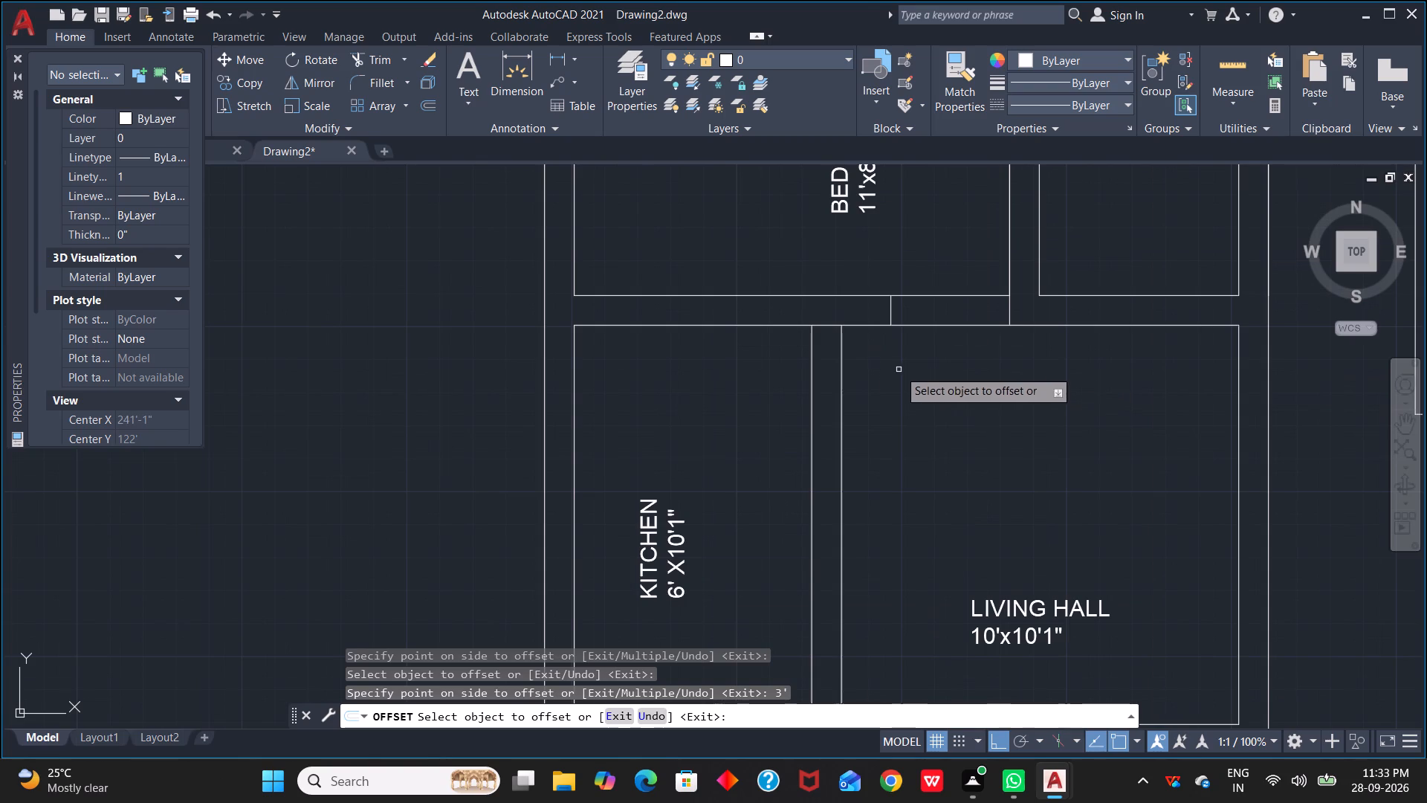
left_click(829, 326)
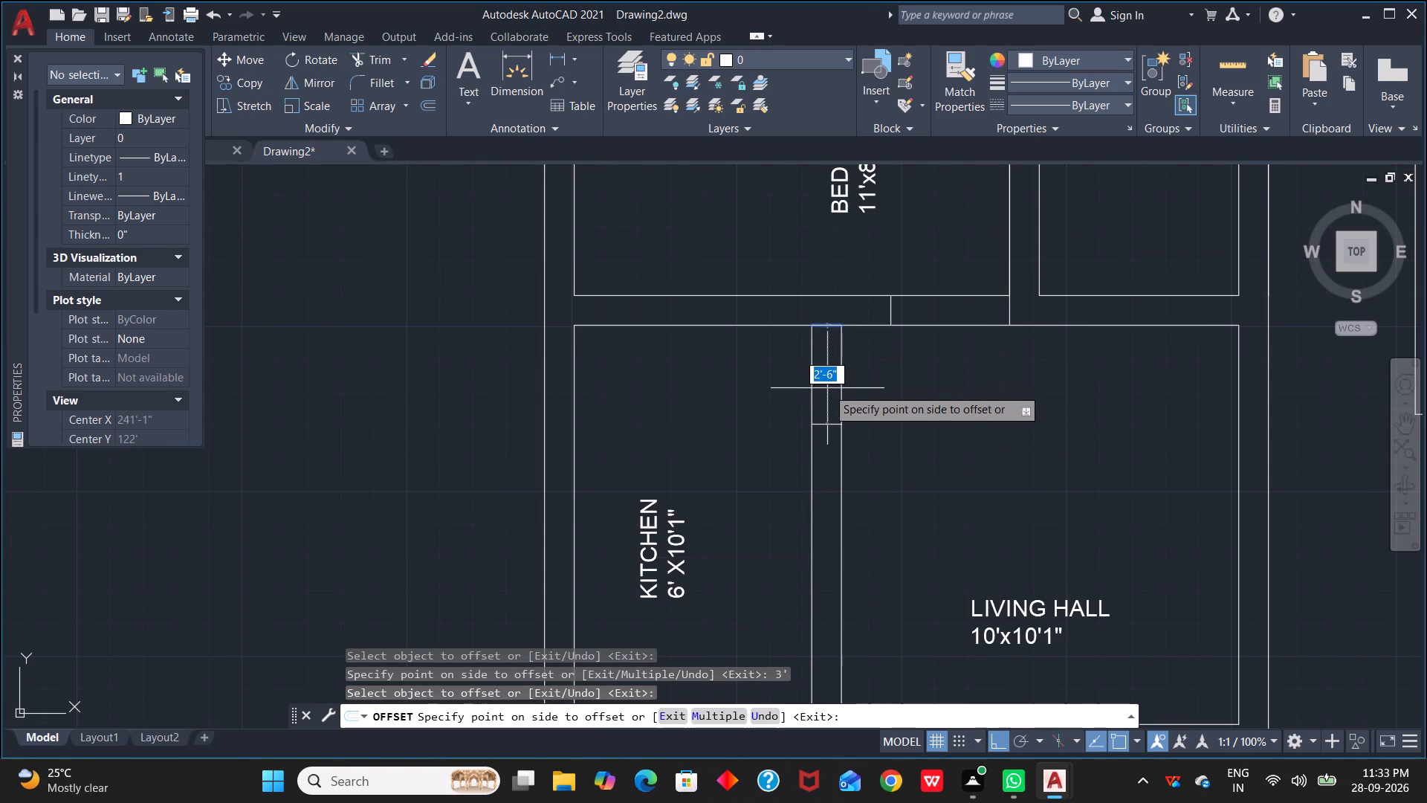
type("3.")
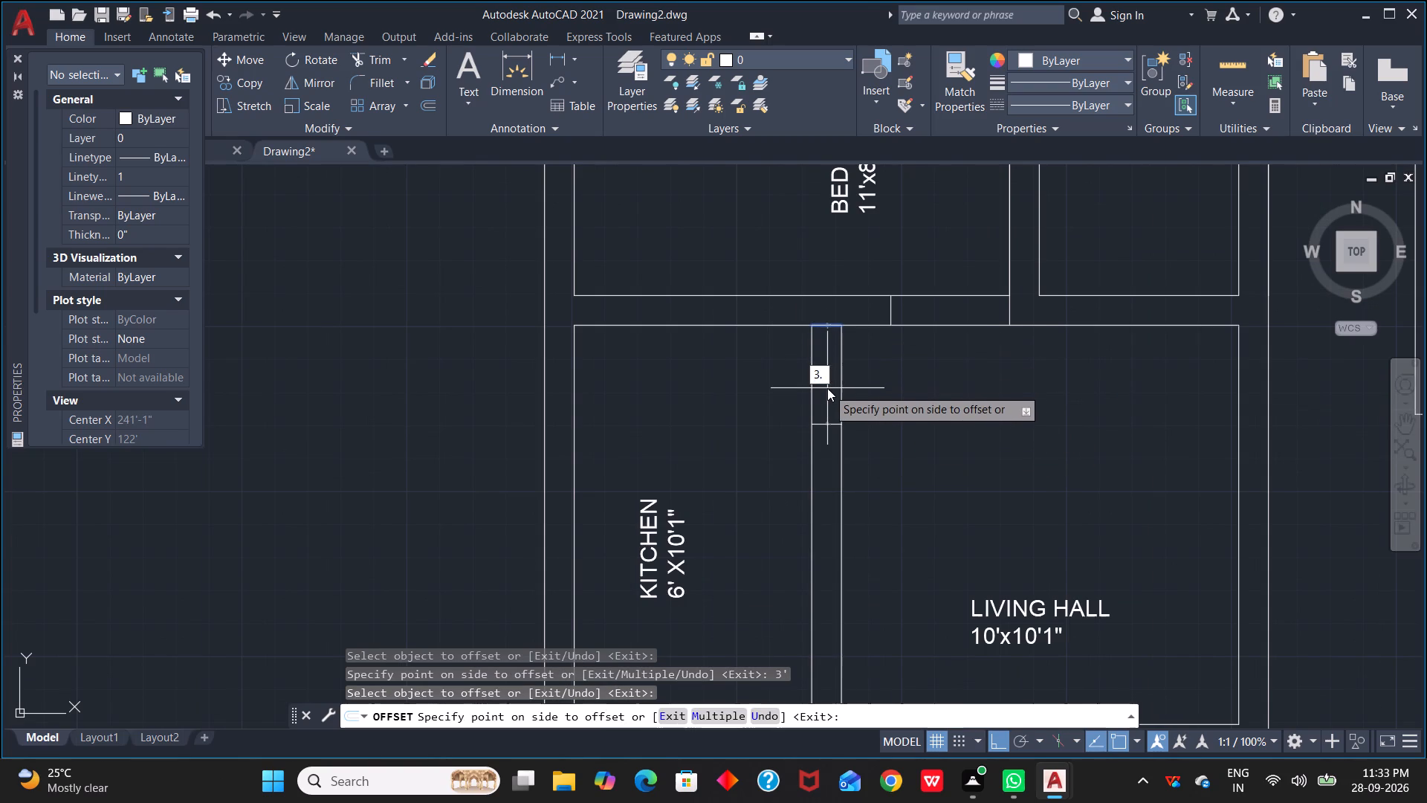
key("5")
key("apostrophe")
key("Return")
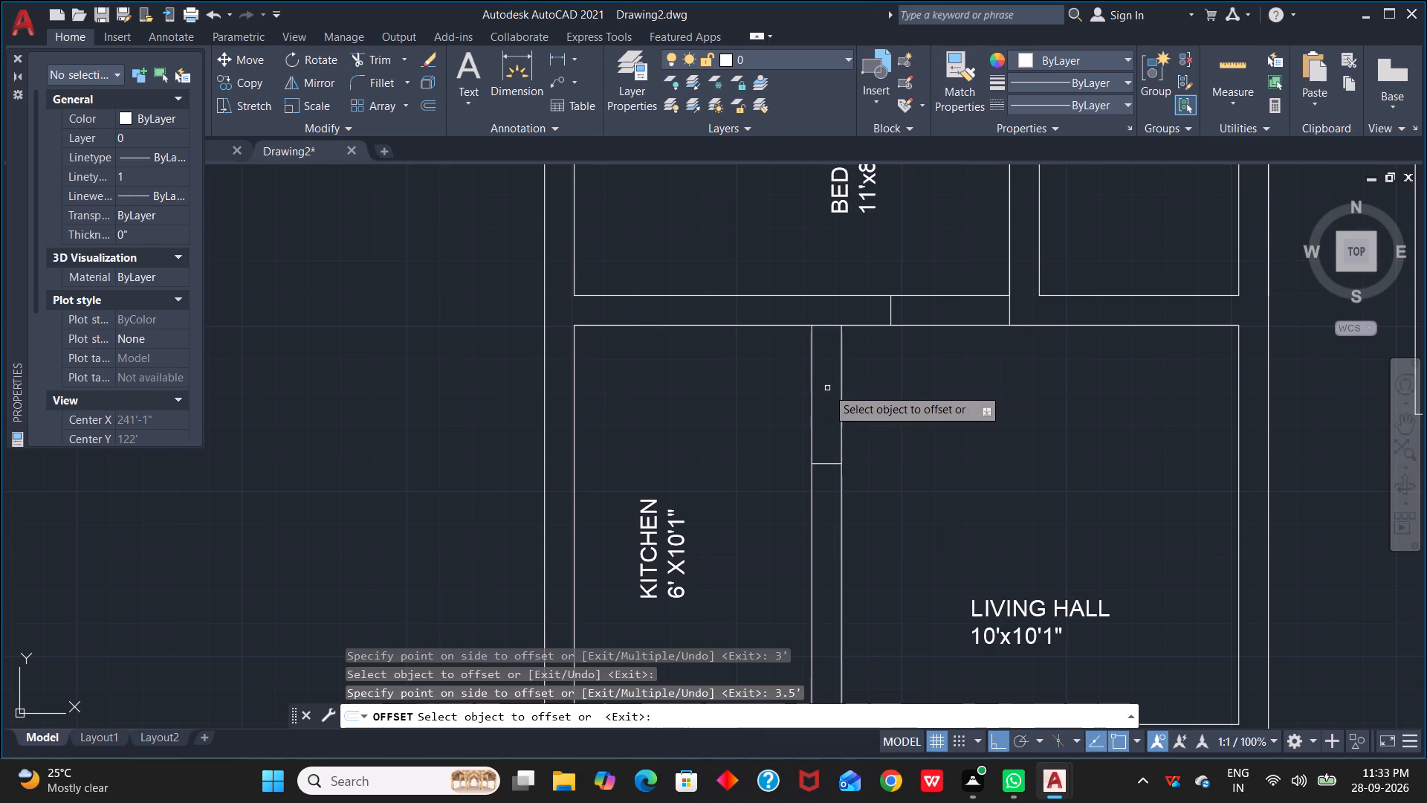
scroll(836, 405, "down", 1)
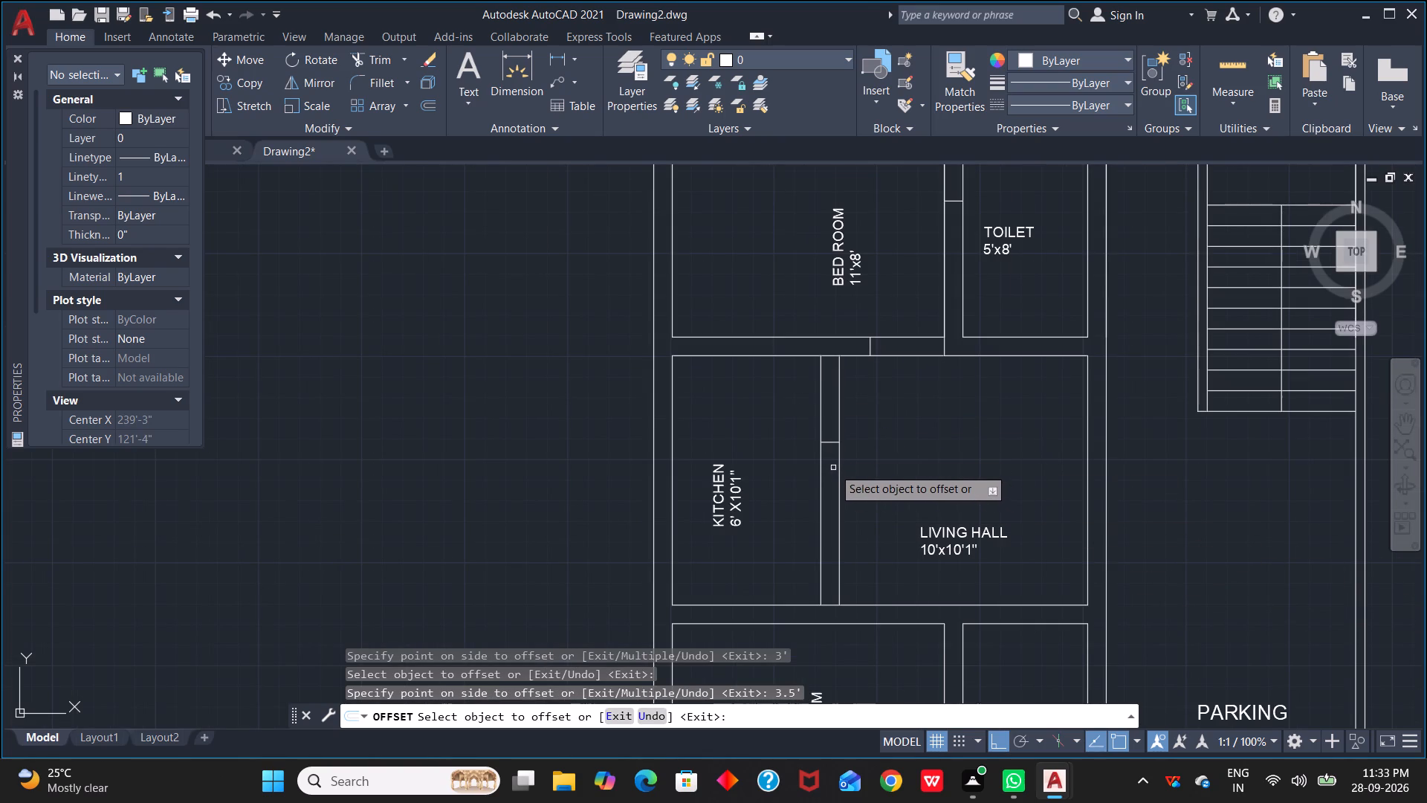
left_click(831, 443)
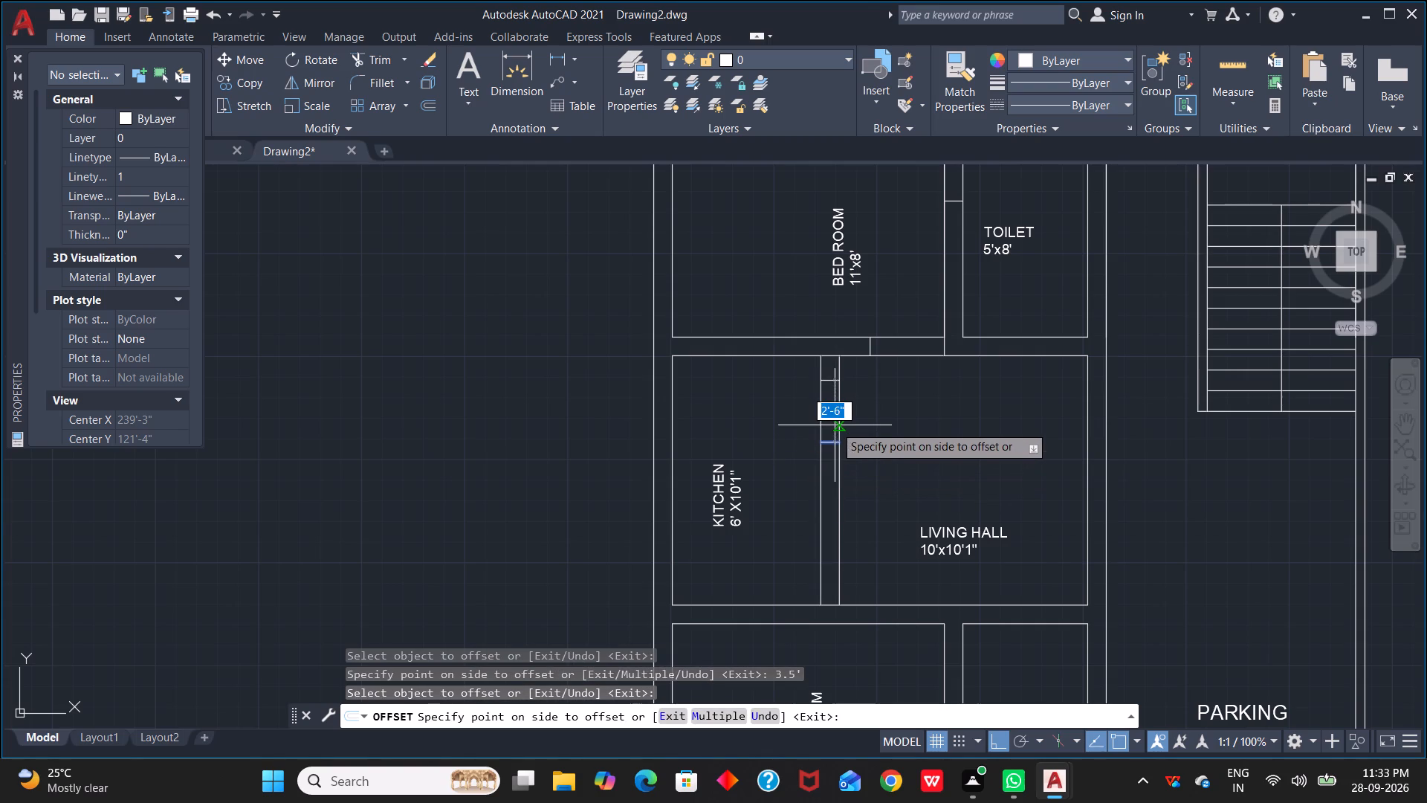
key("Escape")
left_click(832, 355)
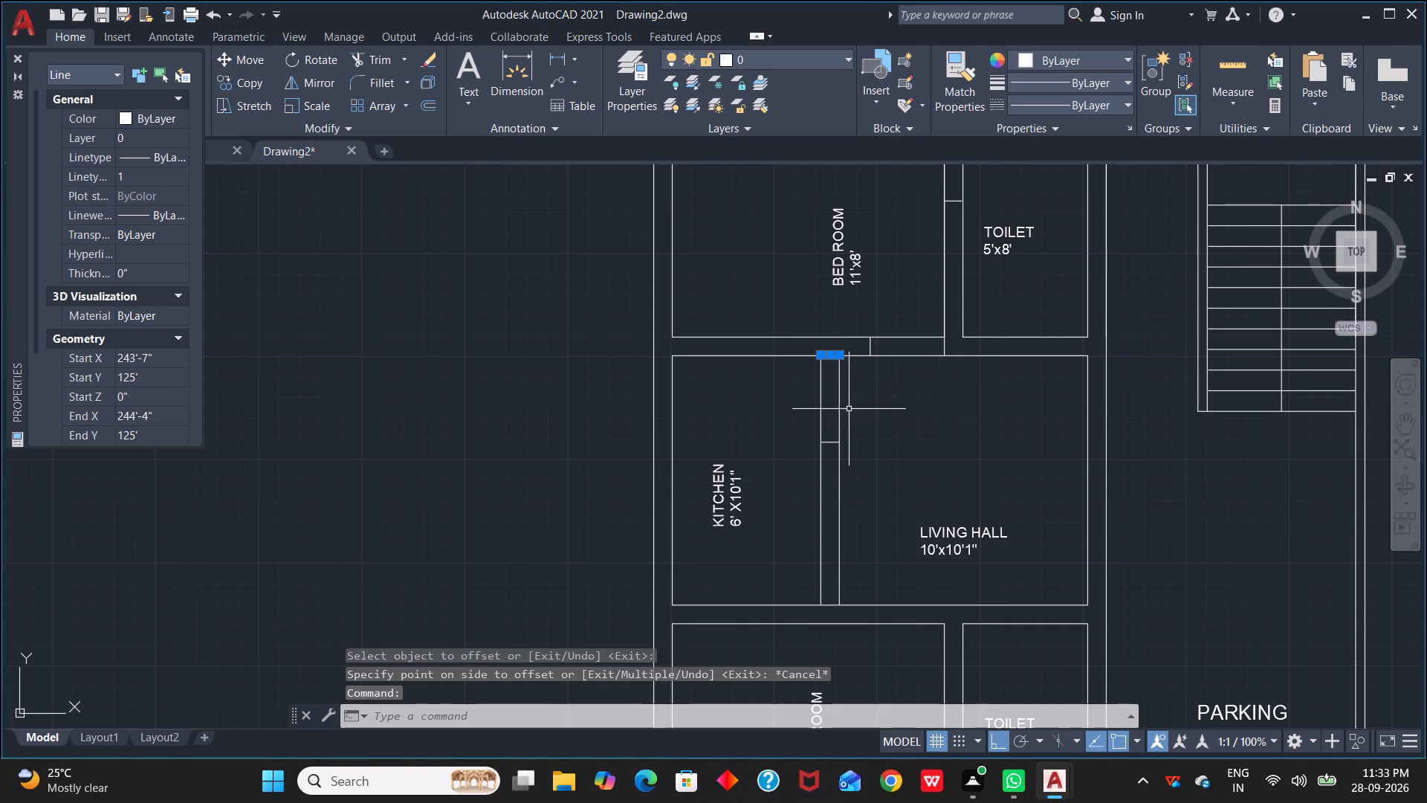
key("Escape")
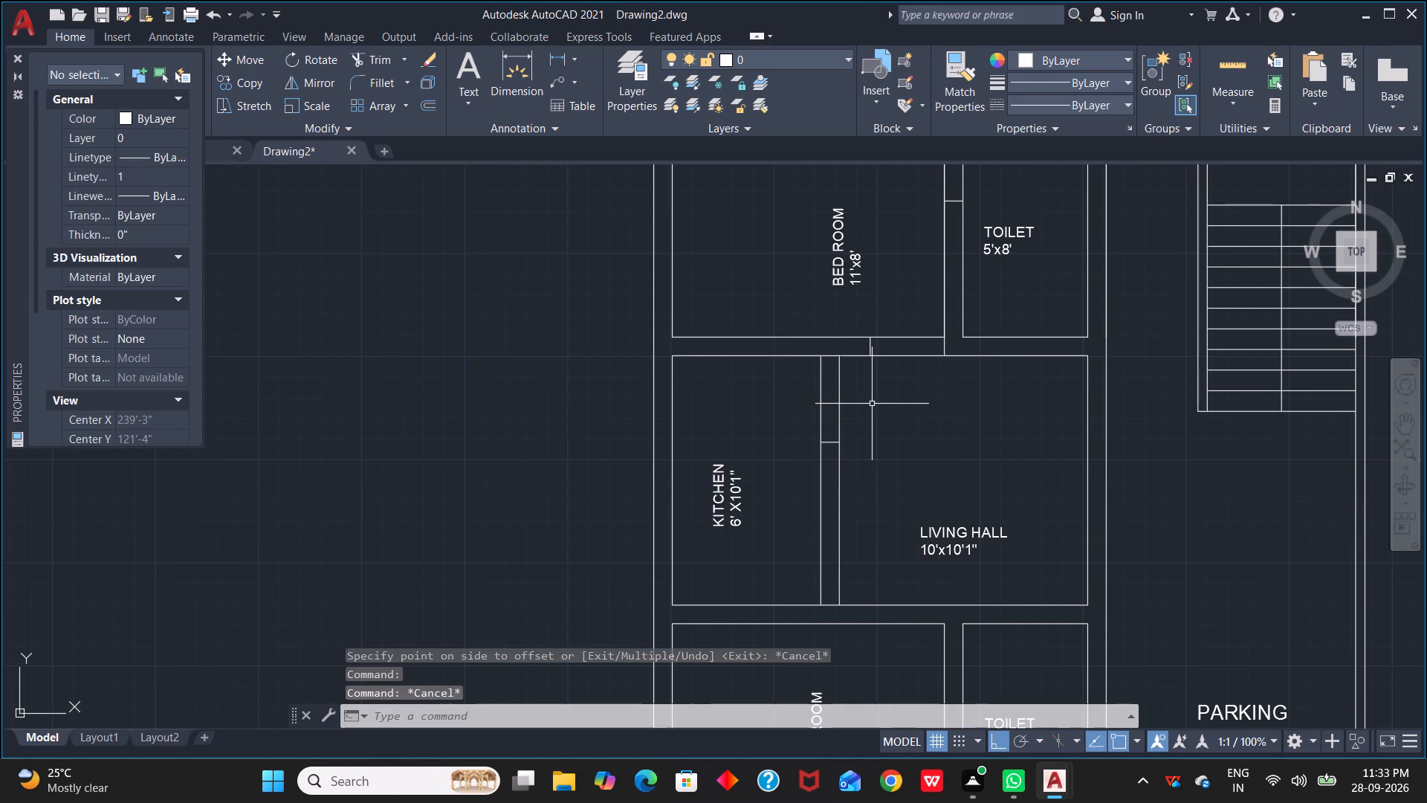
Draw a short horizontal line across the wall between the upper unit's living hall and the parking, at the hall's lower corner.
key("t")
key("Escape")
scroll(964, 515, "down", 1)
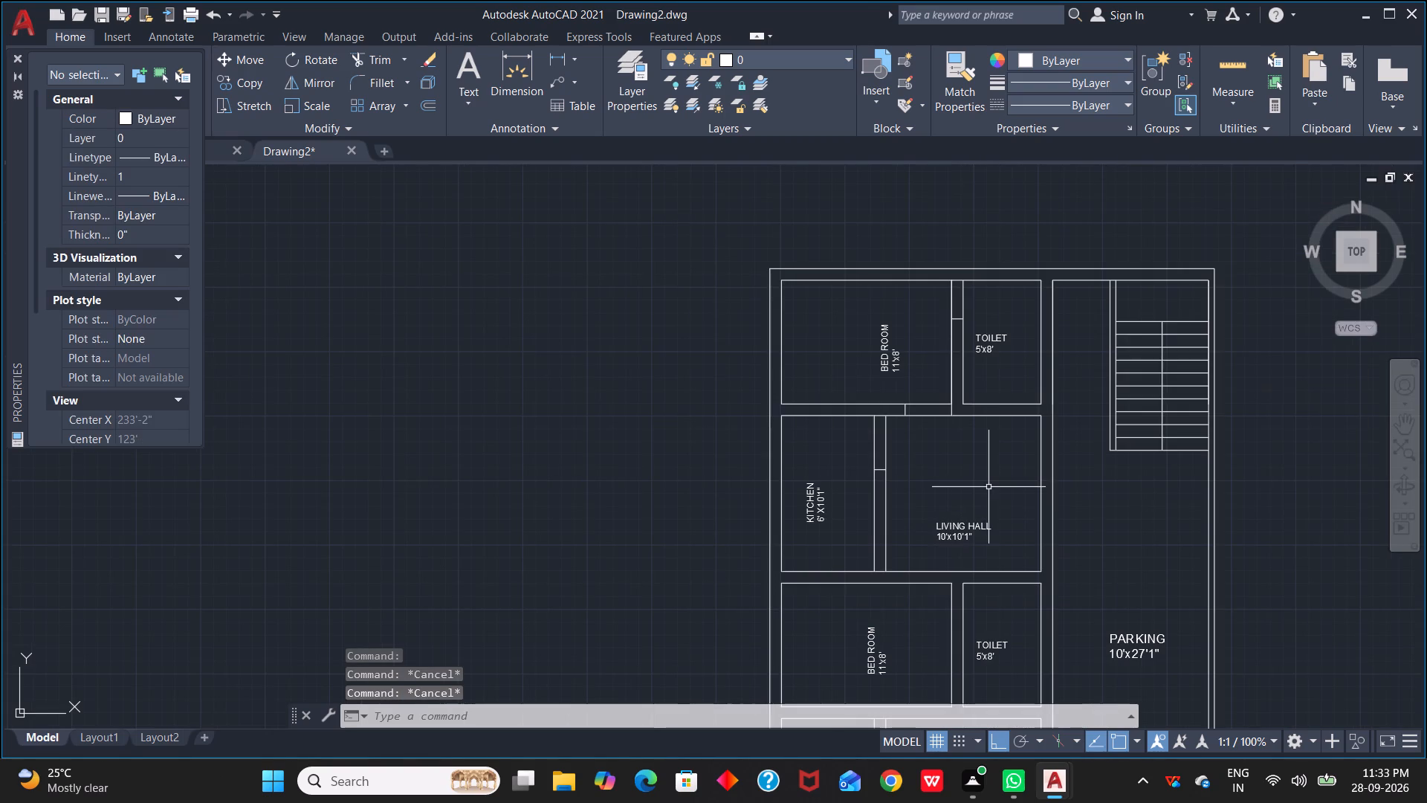
middle_click_drag(989, 486, 794, 485)
scroll(855, 488, "down", 1)
scroll(798, 486, "up", 1)
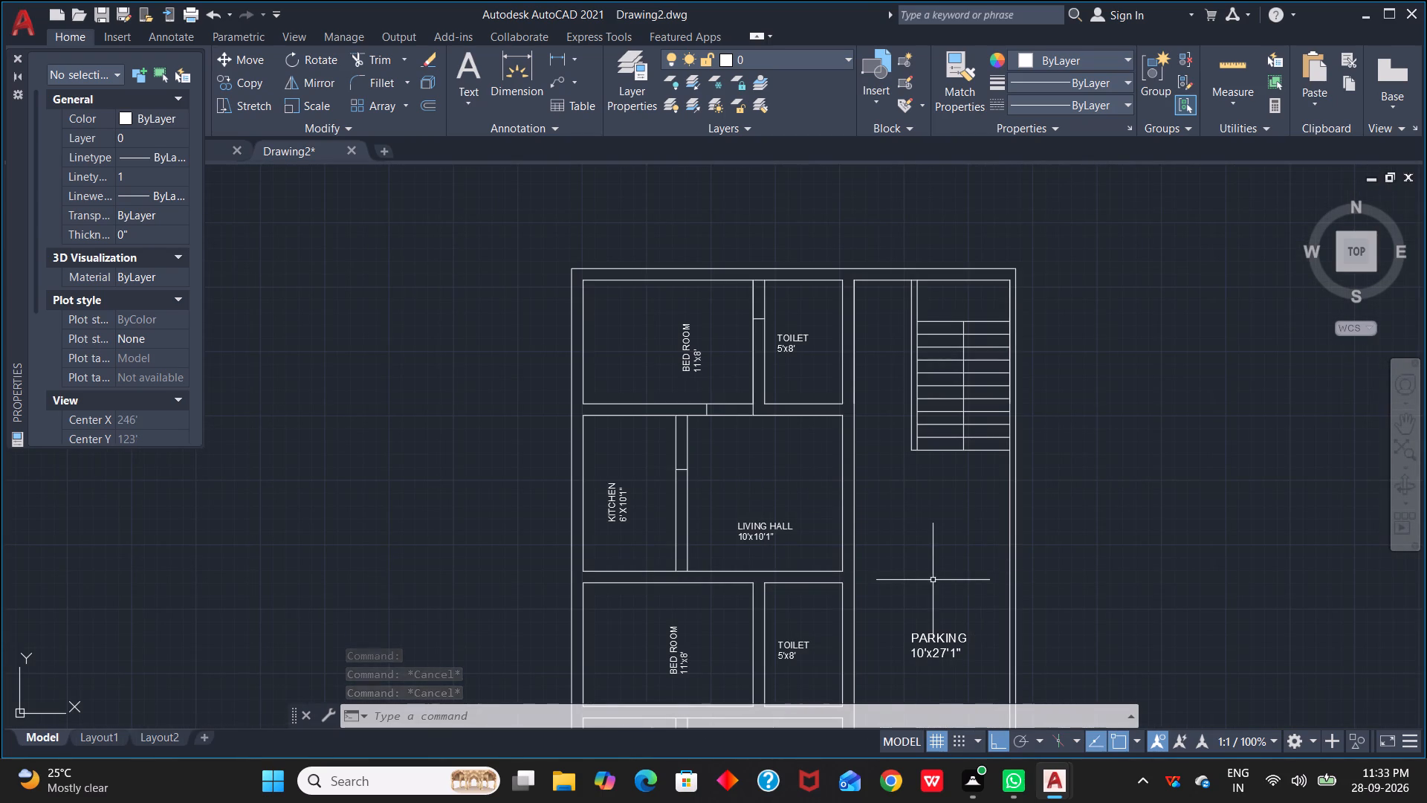
scroll(812, 570, "up", 1)
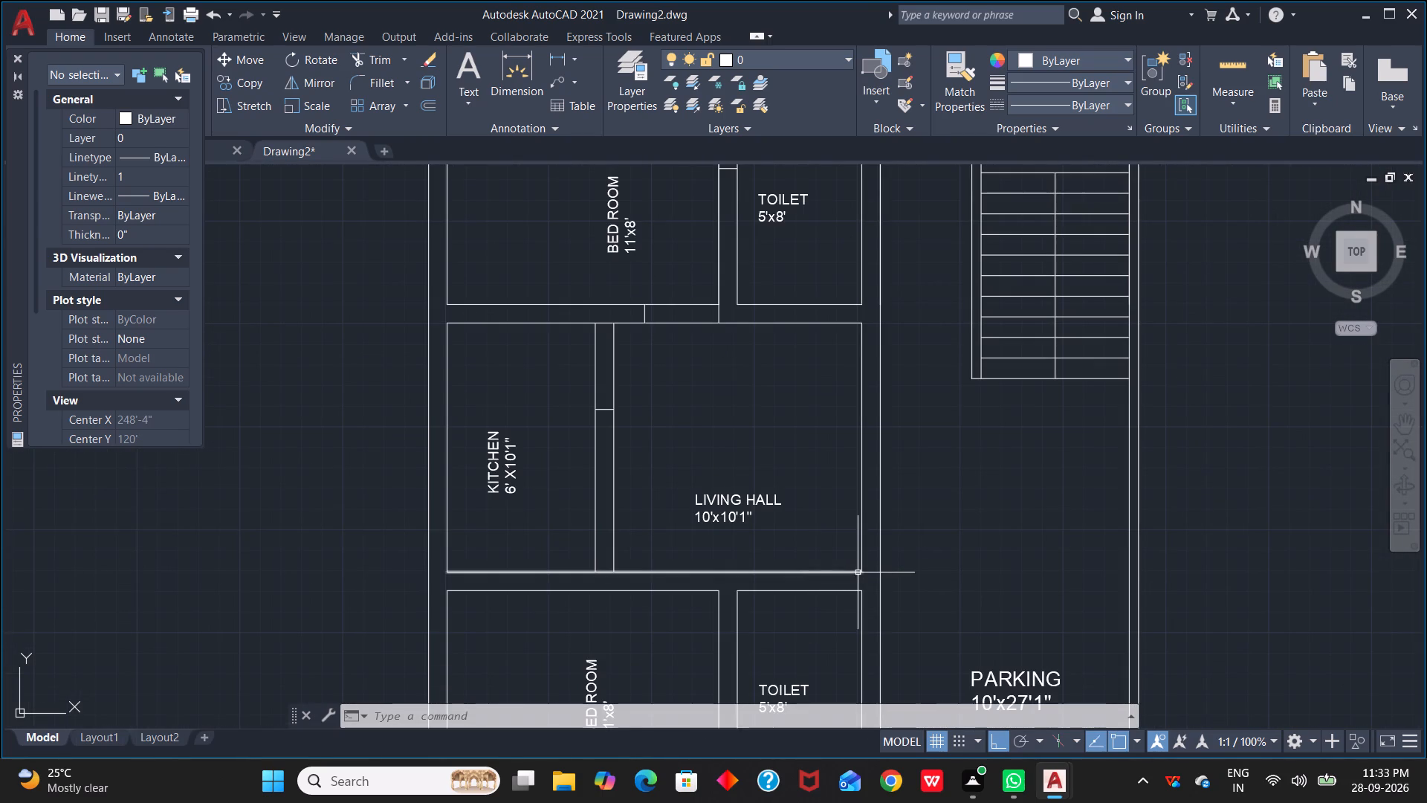
key("l")
key("space")
left_click(858, 572)
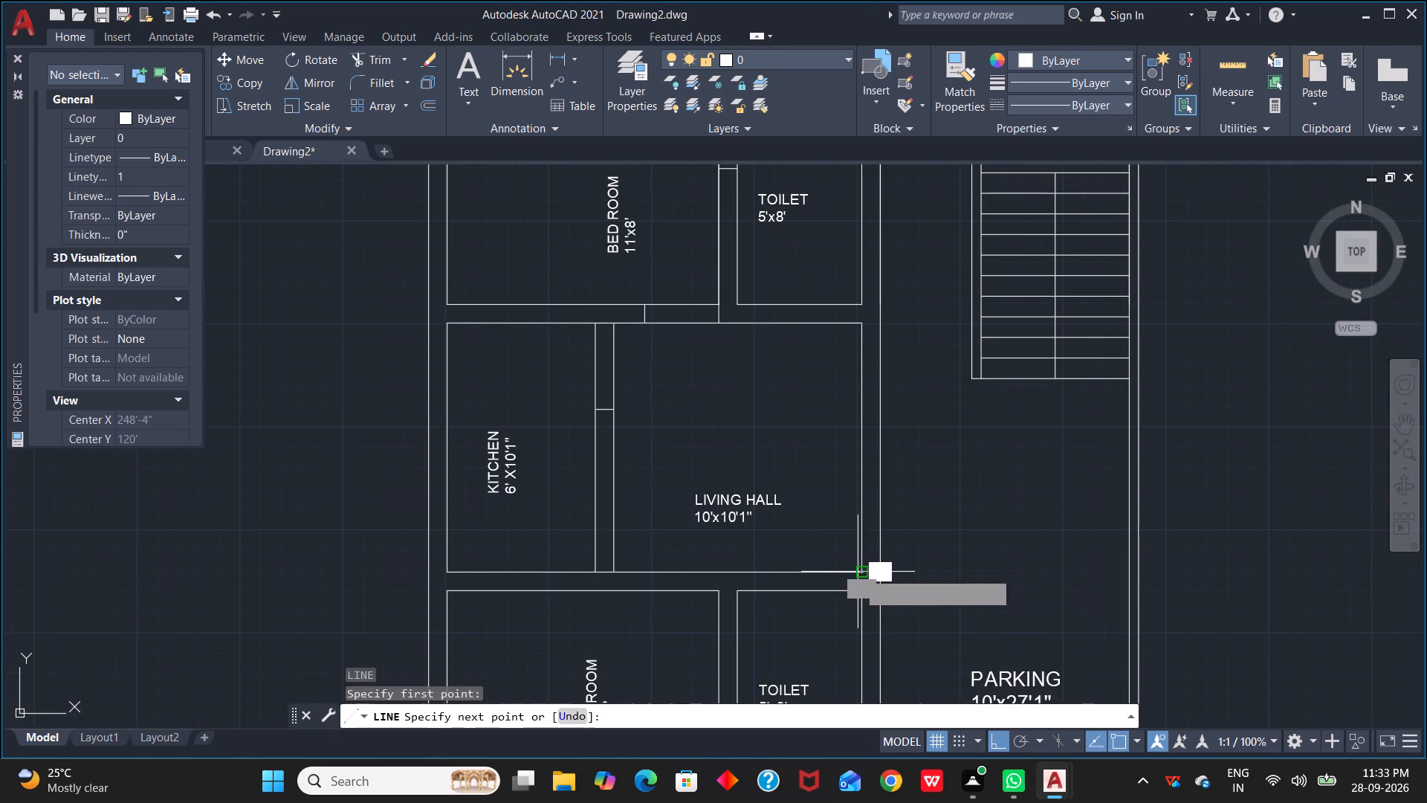
left_click(881, 574)
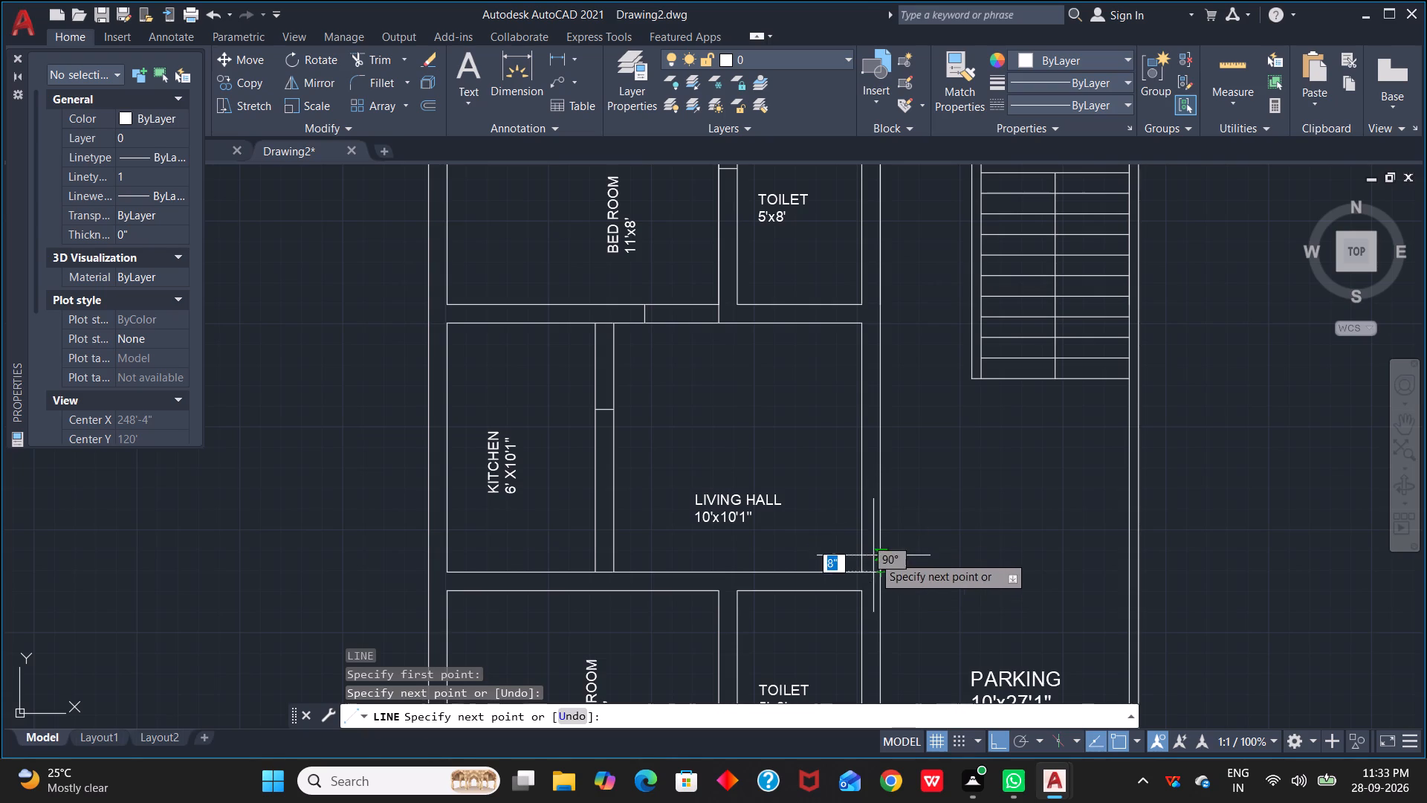
key("Escape")
Offset the short line at the lower end of the living hall–parking wall upward by 2" and by 4".
key("o")
key("space")
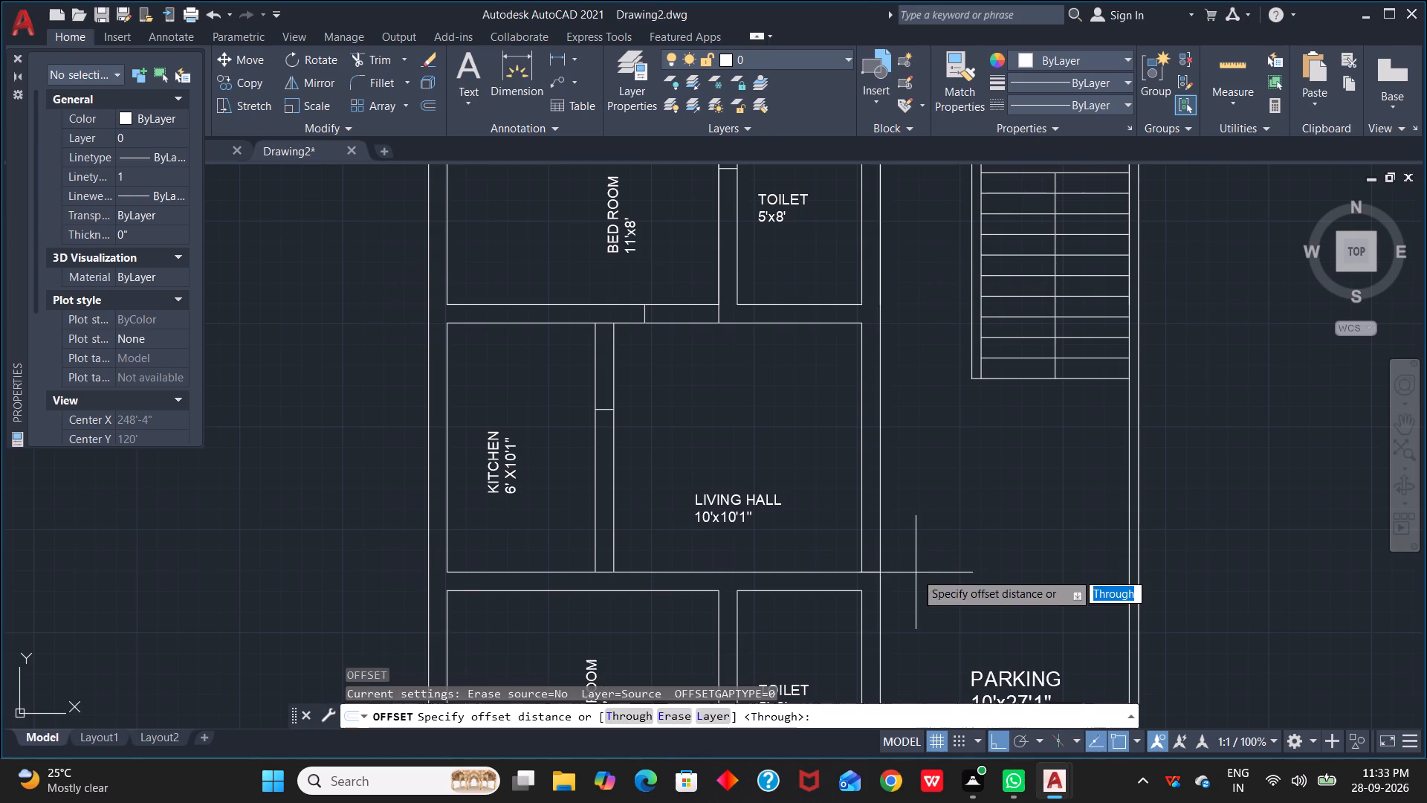
left_click(869, 570)
type("2\"")
key("Return")
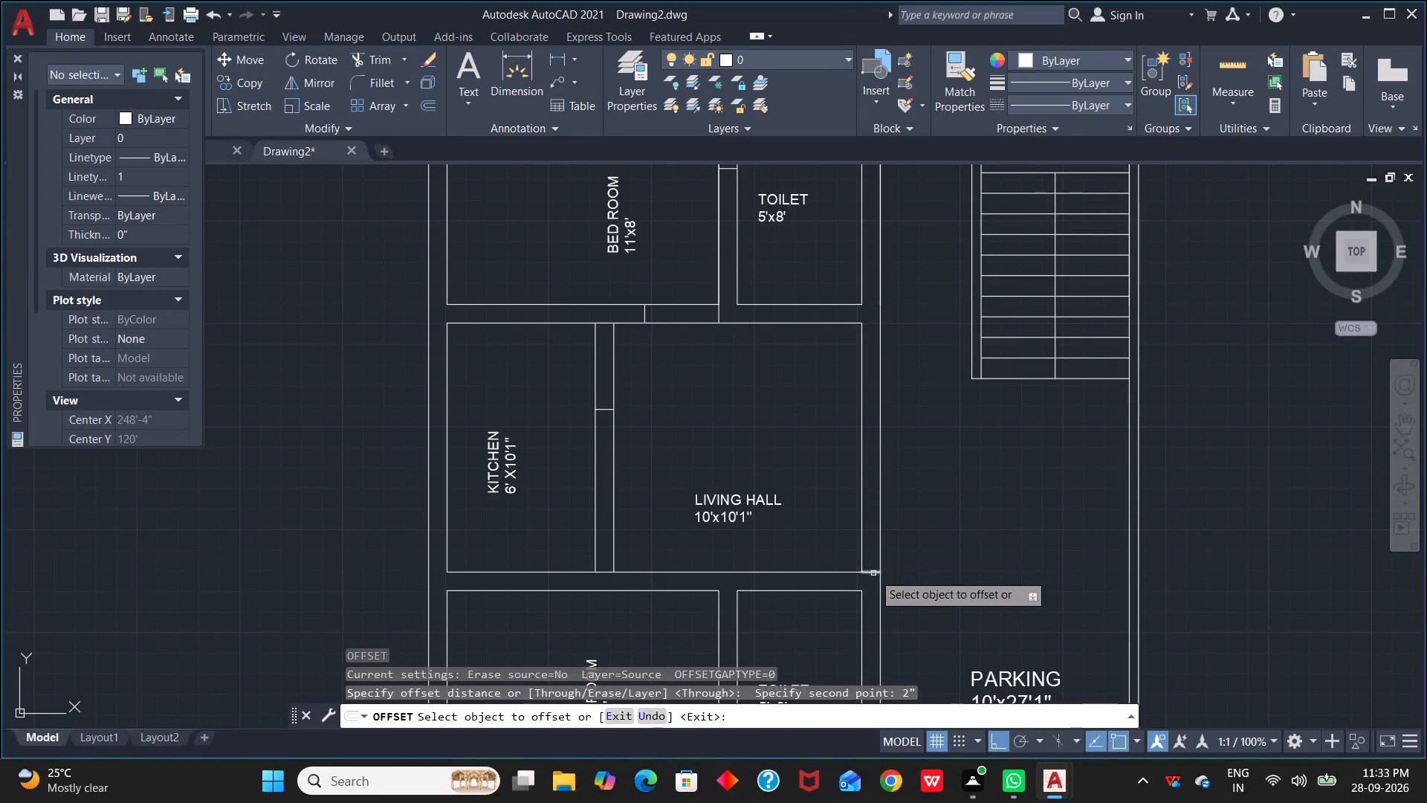
left_click(873, 573)
left_click(874, 560)
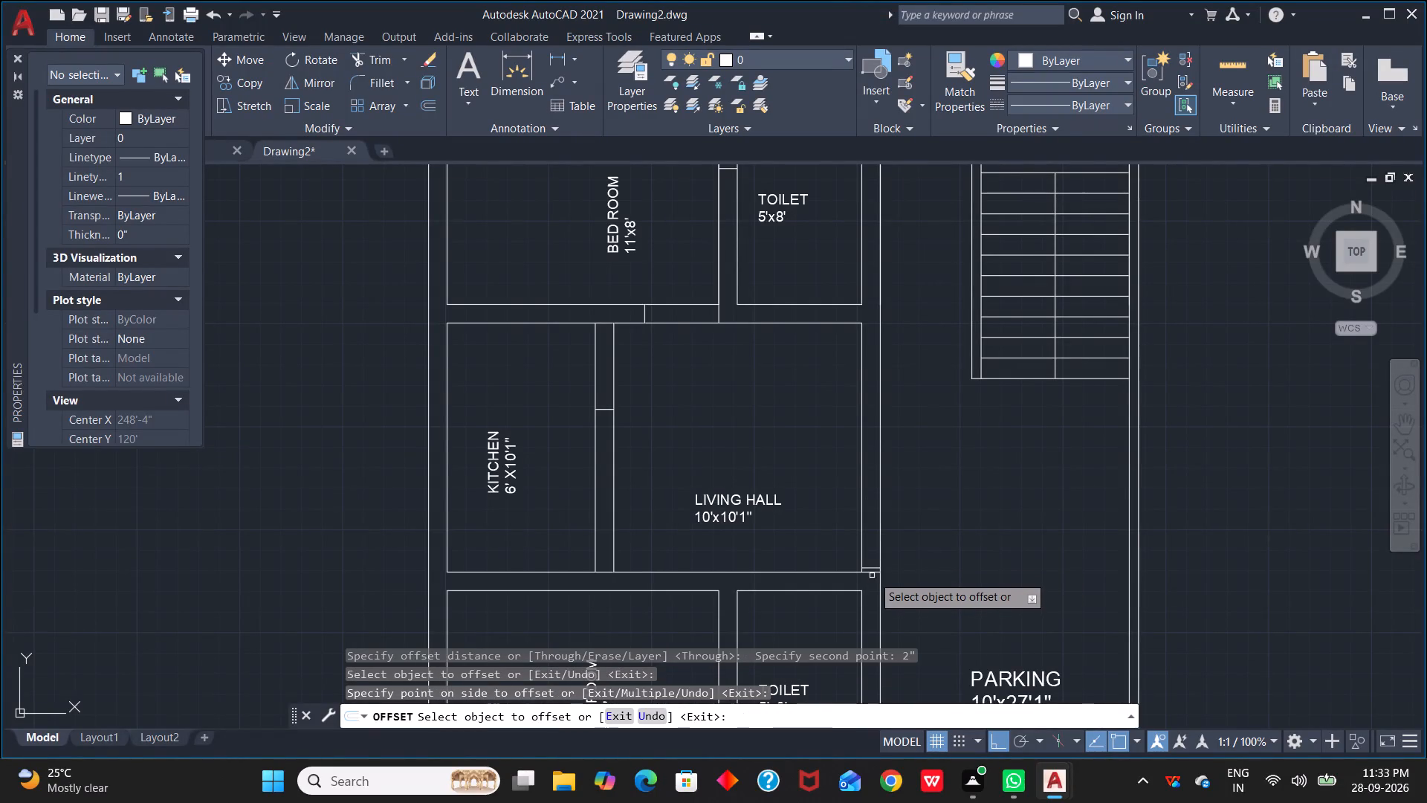
left_click(875, 573)
type("4\"")
key("Return")
Offset the 4" jamb line in the living hall–parking wall 4' upward to mark the main door opening.
scroll(862, 595, "up", 2)
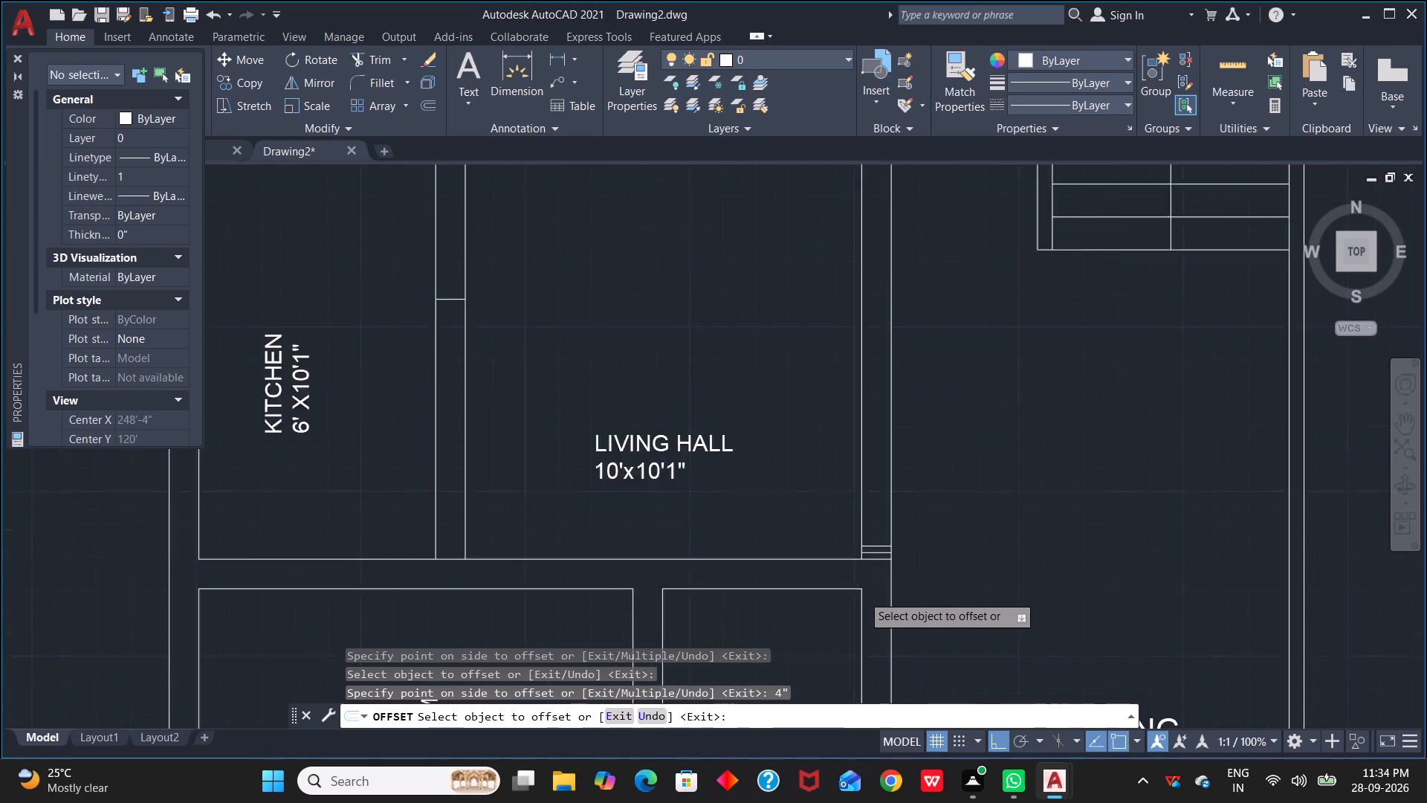
scroll(862, 595, "up", 1)
scroll(910, 427, "down", 1)
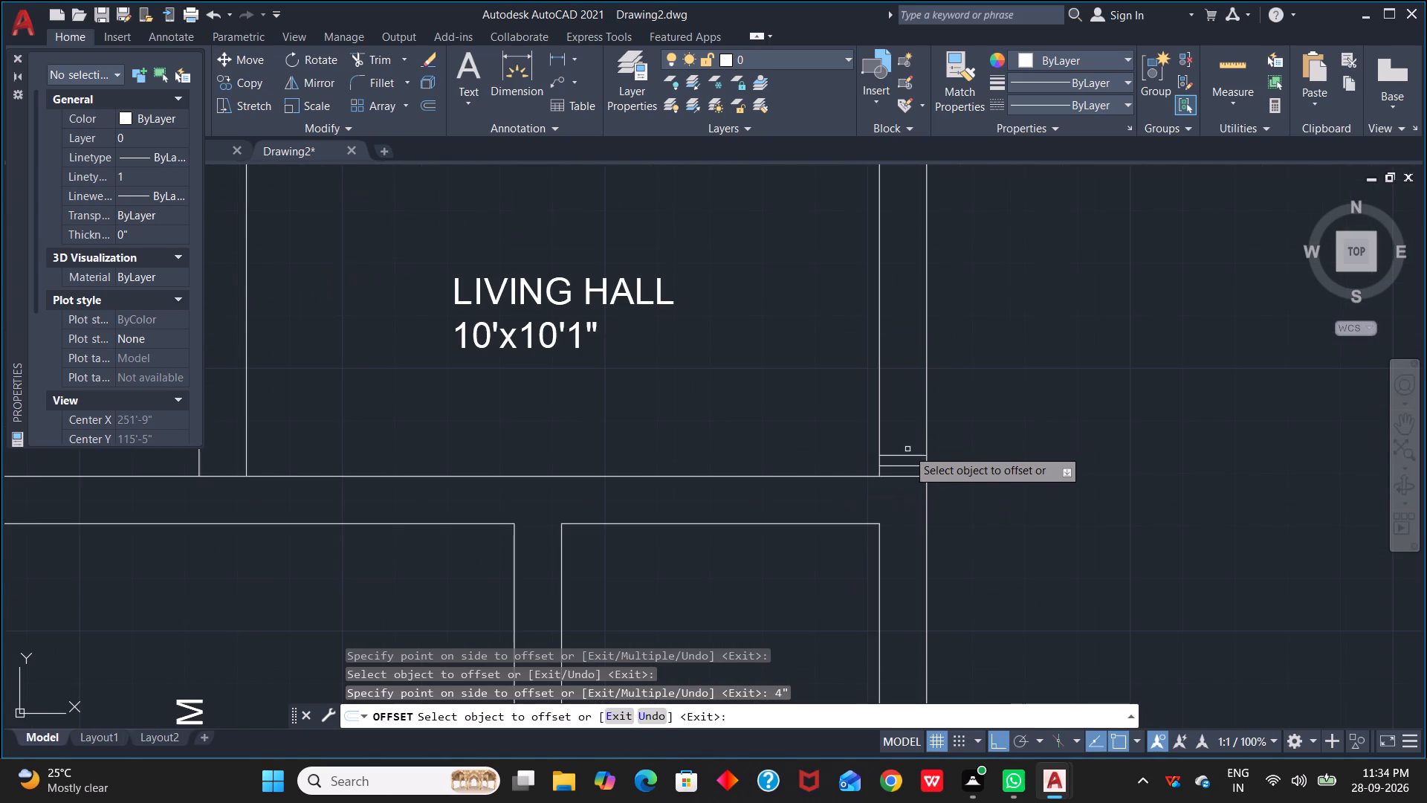
left_click(910, 457)
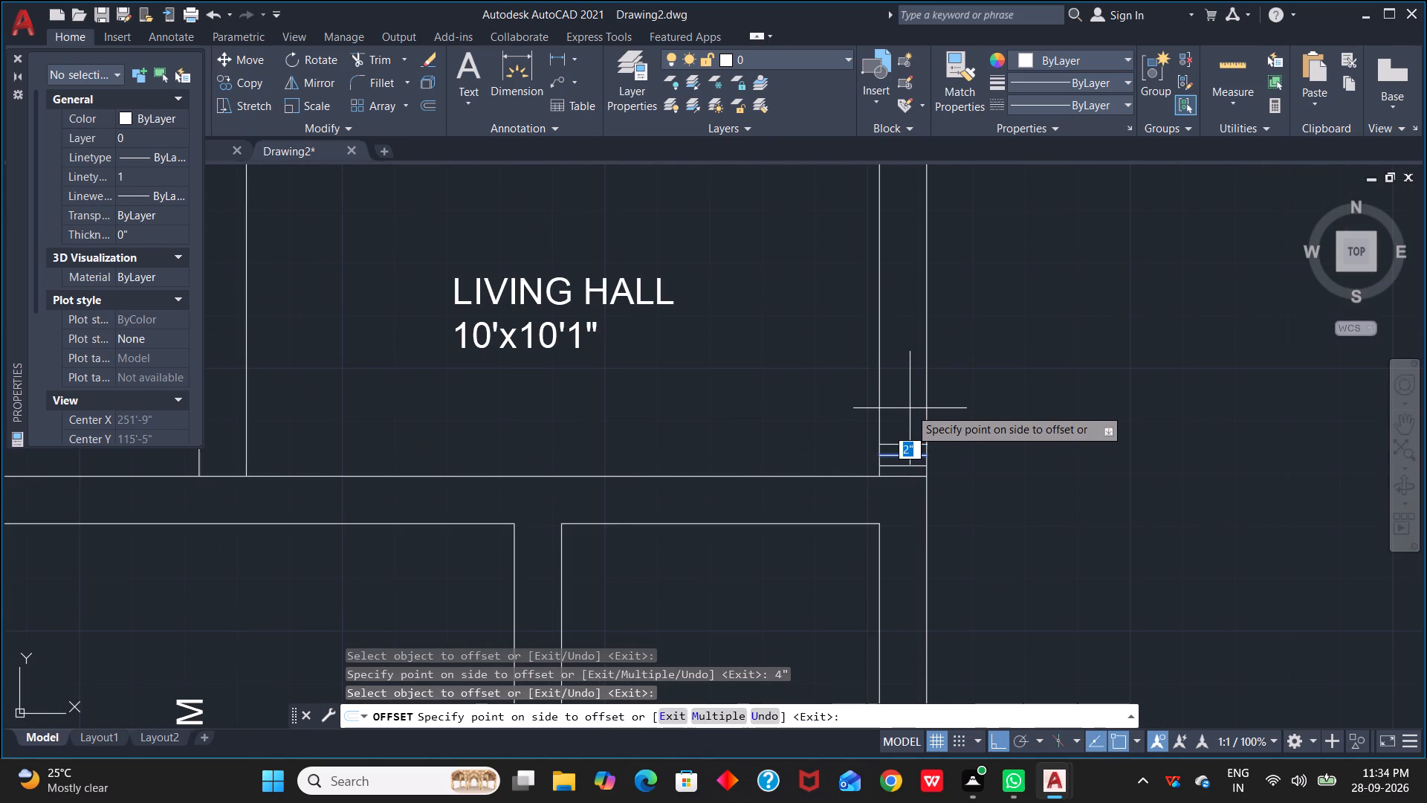
key("3")
key("BackSpace")
key("4")
key("apostrophe")
key("Return")
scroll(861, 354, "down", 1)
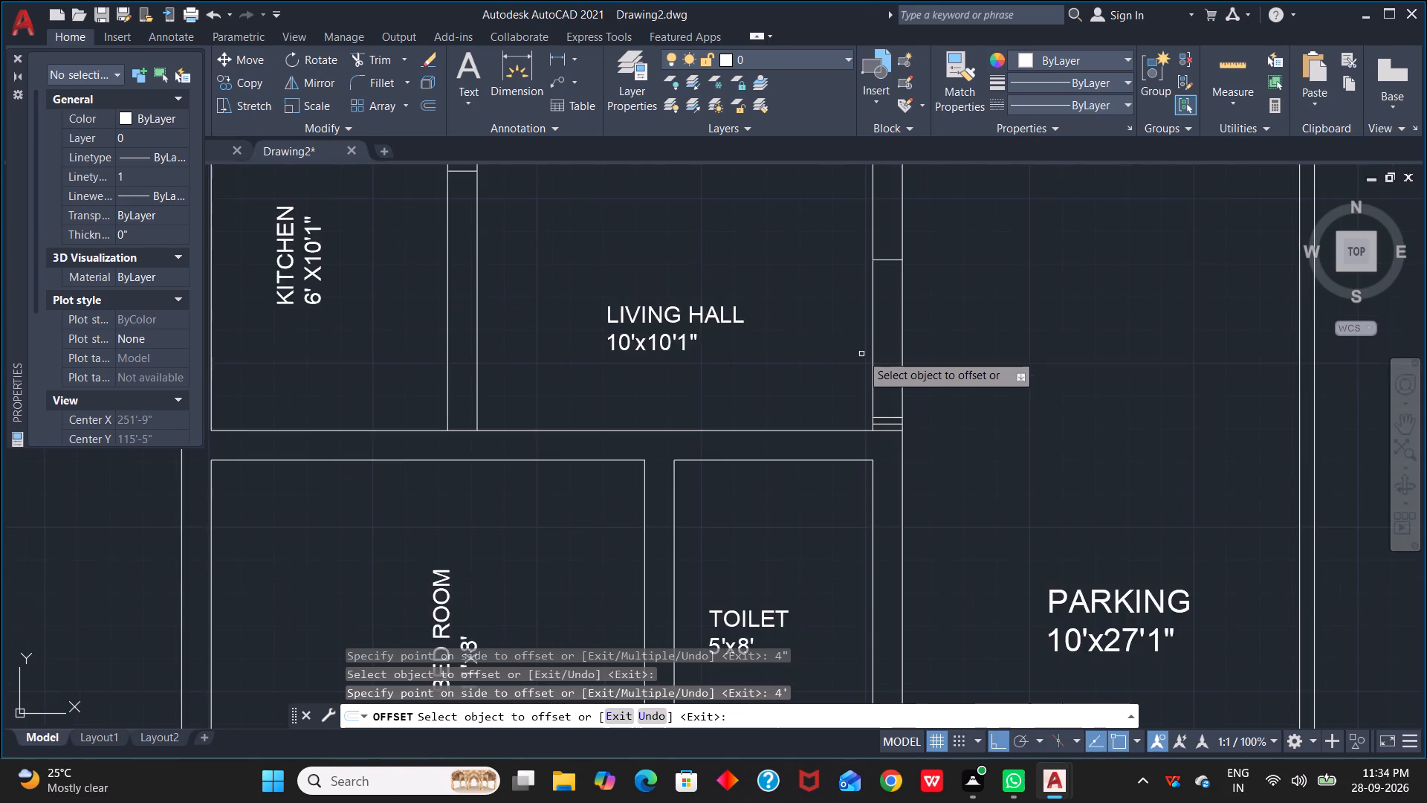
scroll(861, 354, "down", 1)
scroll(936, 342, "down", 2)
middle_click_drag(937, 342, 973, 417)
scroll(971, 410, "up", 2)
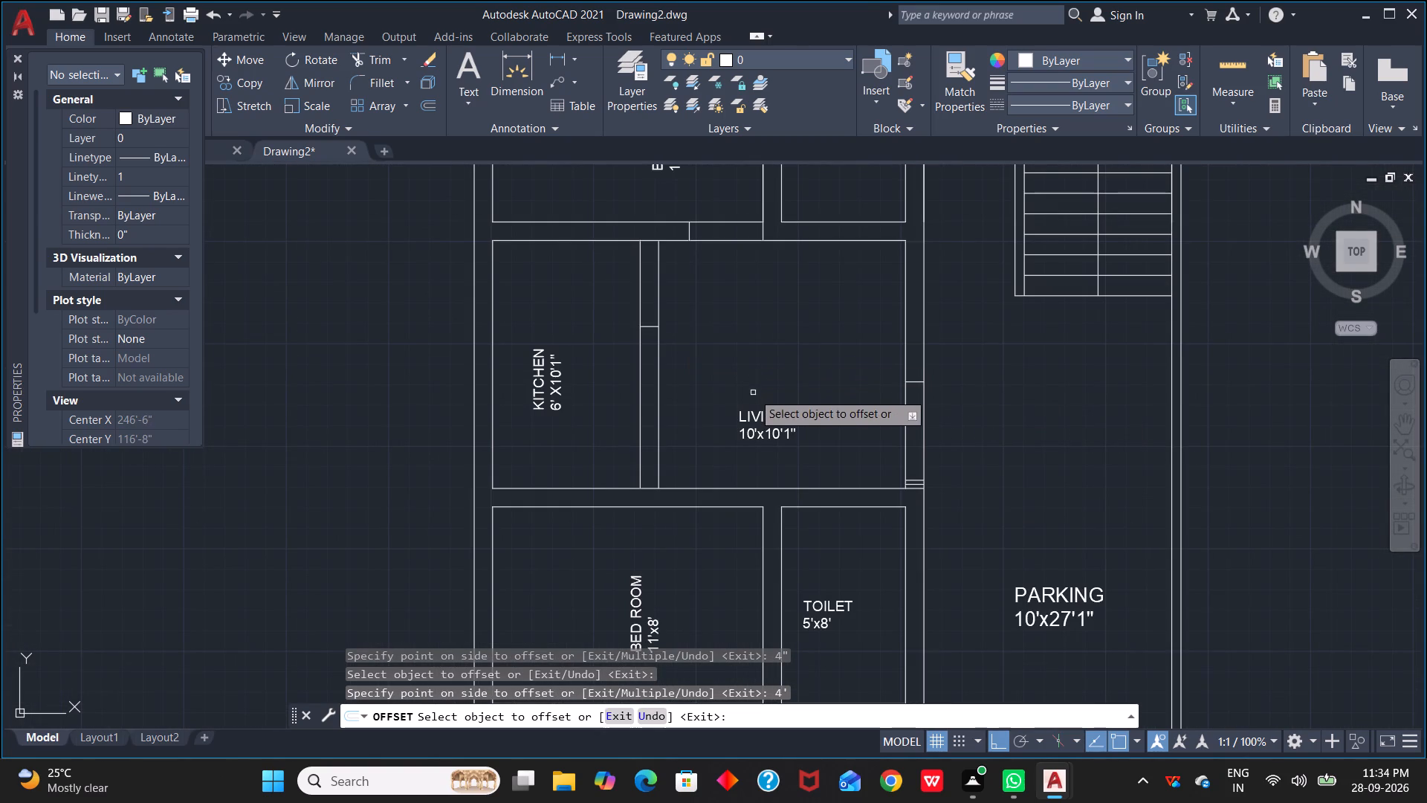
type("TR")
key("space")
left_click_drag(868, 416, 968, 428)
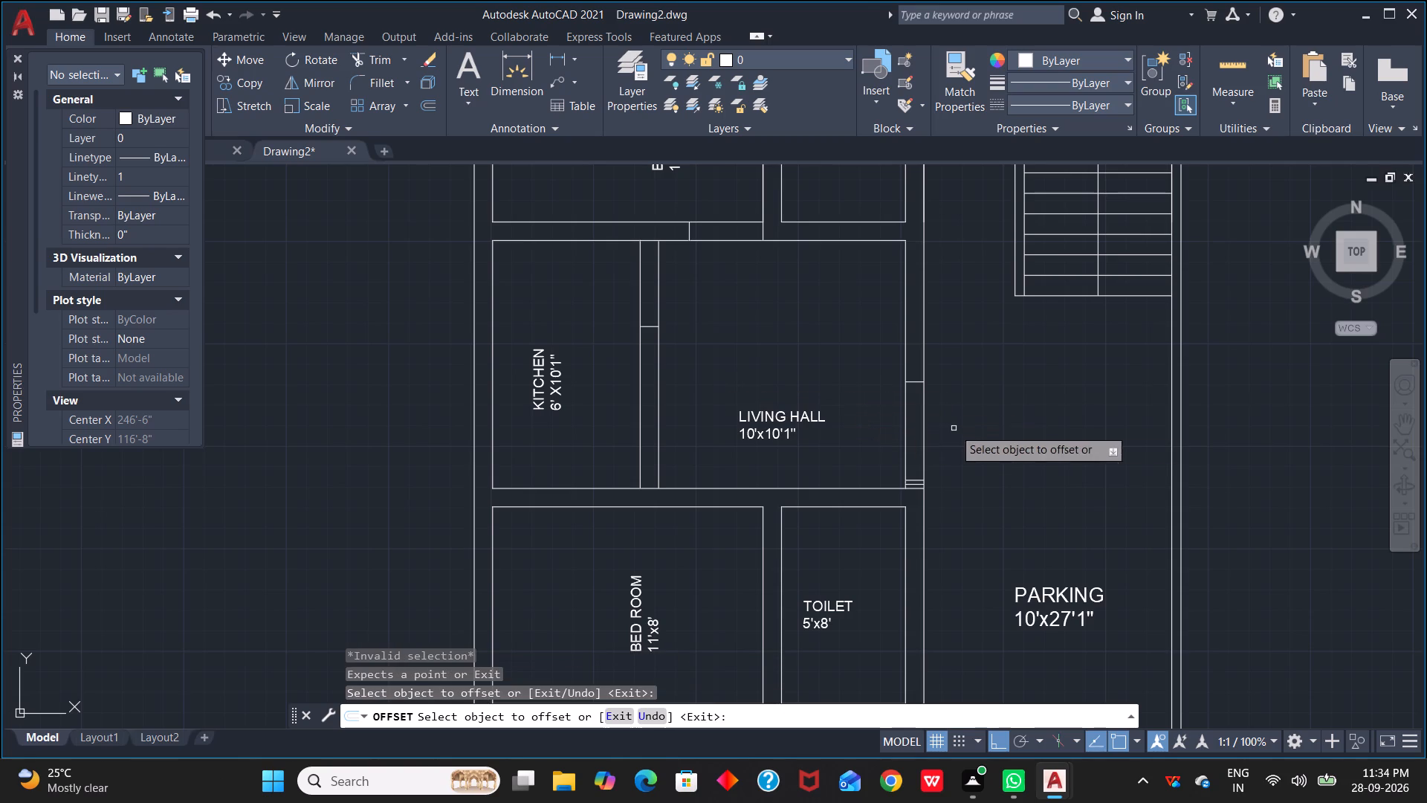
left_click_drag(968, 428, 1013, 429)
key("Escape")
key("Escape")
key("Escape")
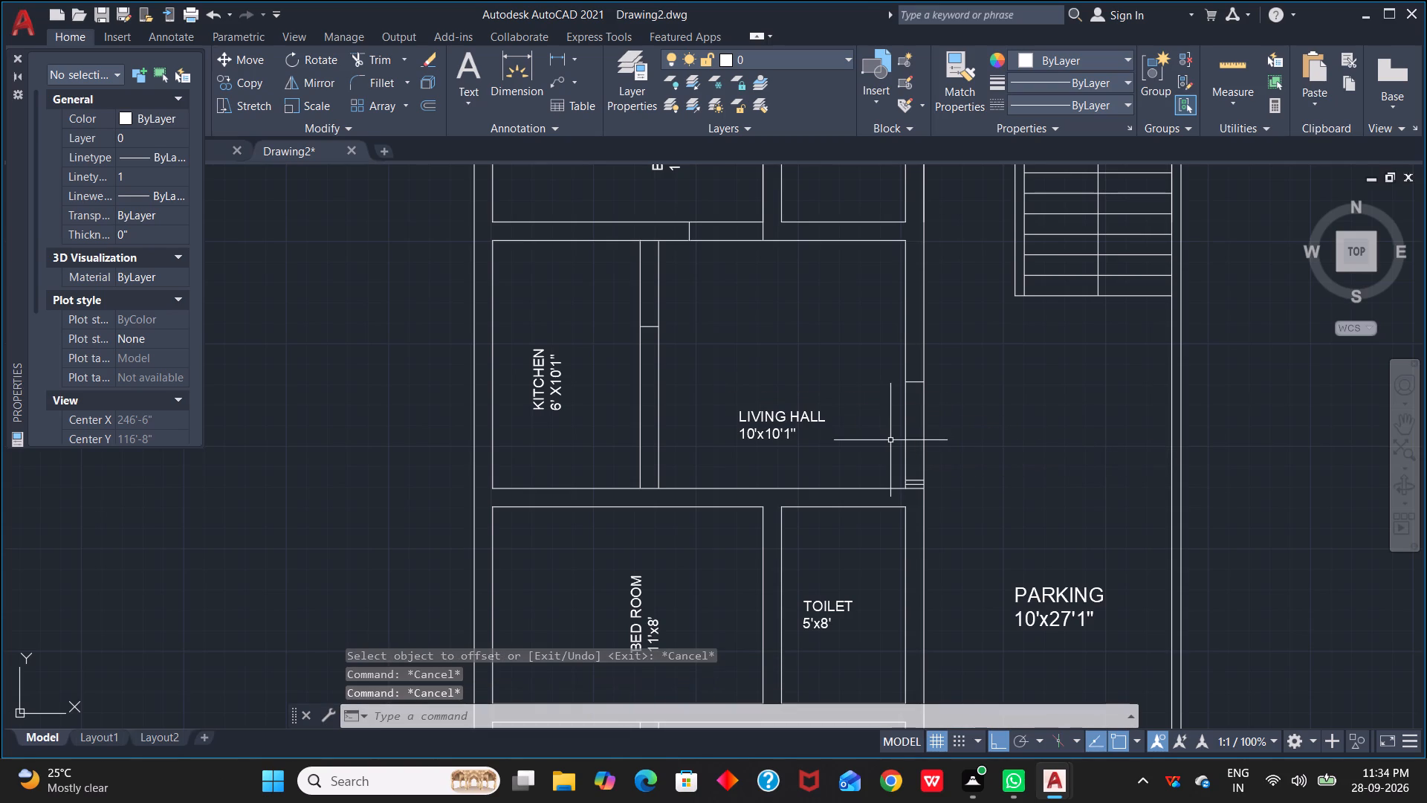
Trim the living hall–parking wall lines between the door marks and remove the extra short lines below the lower jamb.
key("t")
key("r")
key("space")
left_click_drag(852, 430, 977, 434)
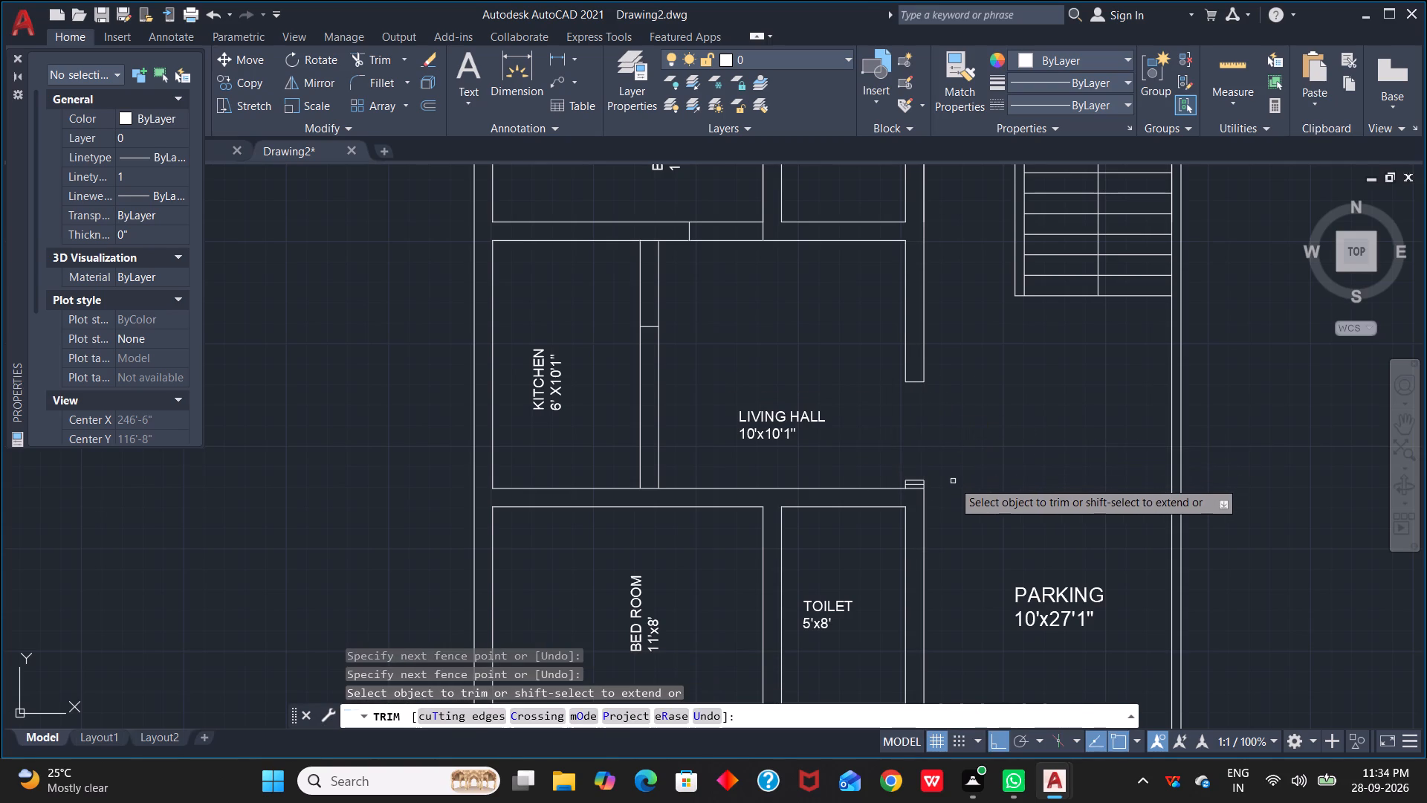
scroll(953, 481, "up", 2)
left_click_drag(848, 515, 855, 489)
Trim both lines of the upper unit's kitchen partition above the short mark to open the kitchen entrance.
scroll(837, 515, "down", 1)
middle_click_drag(746, 372, 928, 447)
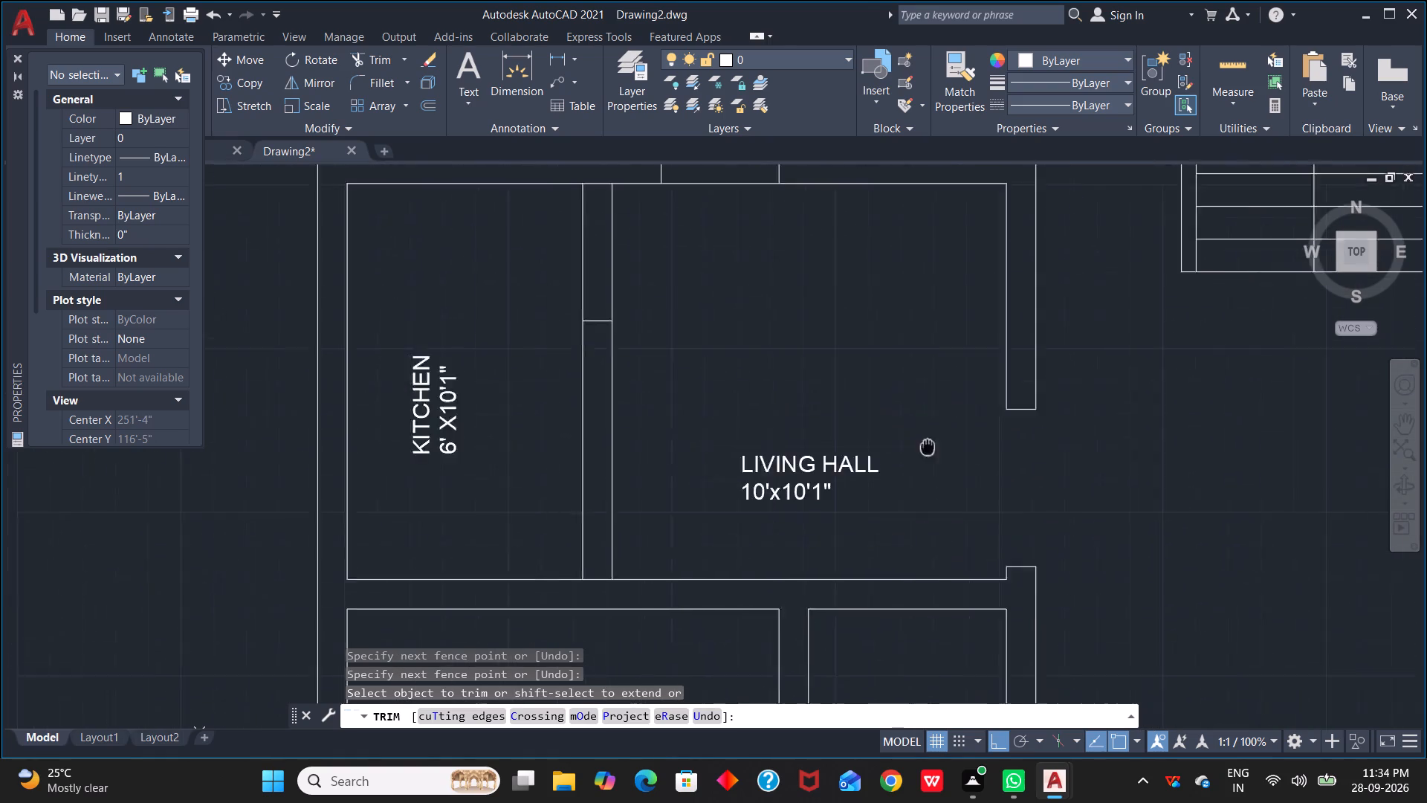
middle_click_drag(928, 447, 974, 458)
left_click_drag(580, 264, 707, 261)
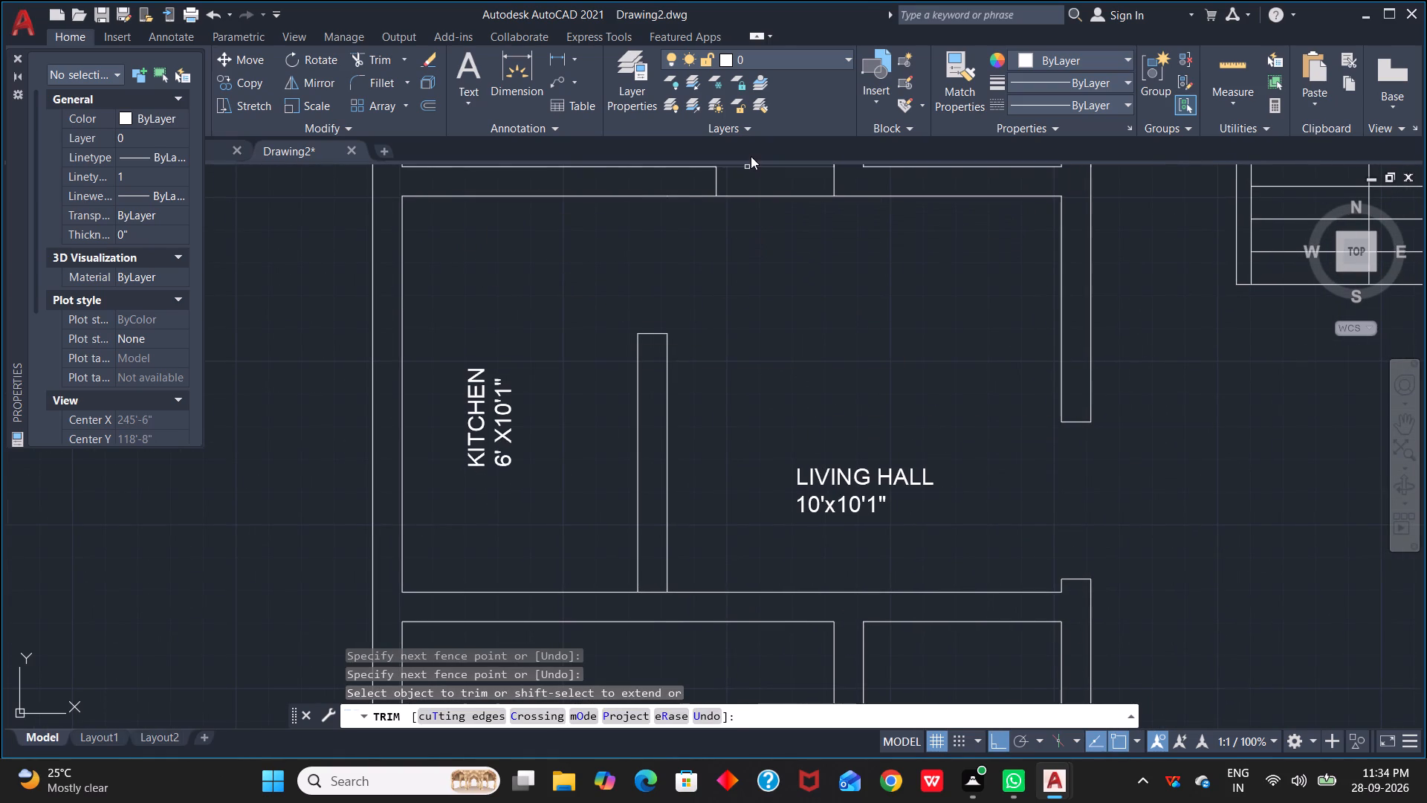
Trim both wall lines between the door marks in the upper unit's bedroom–living hall wall to open the bedroom doorway.
left_click(752, 155)
left_click(761, 196)
scroll(761, 196, "down", 1)
middle_click_drag(764, 207, 766, 209)
scroll(764, 207, "down", 1)
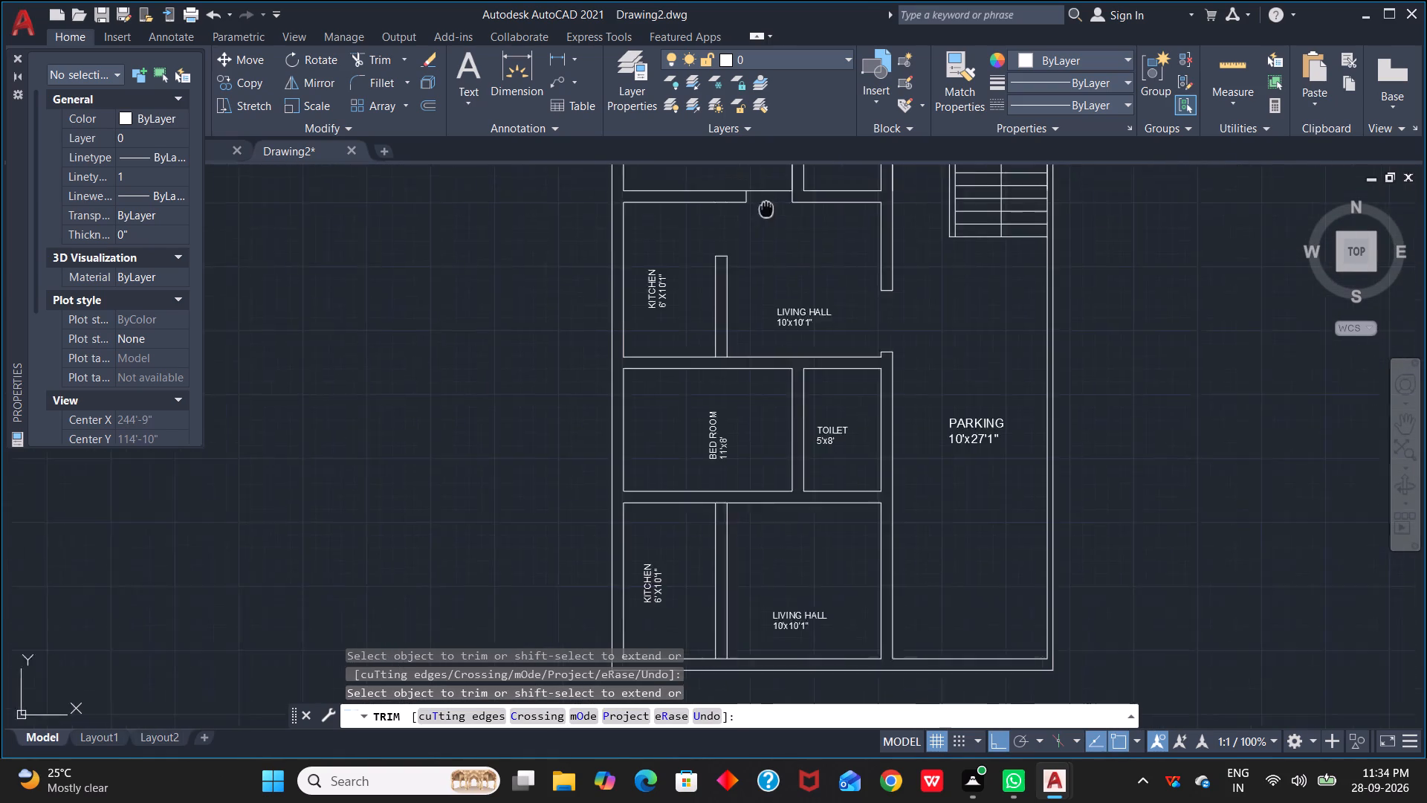
middle_click_drag(766, 209, 779, 363)
left_click_drag(776, 383, 776, 327)
Trim both lines of the upper unit's bedroom–toilet wall above the door mark to open the toilet doorway.
left_click_drag(779, 256, 808, 249)
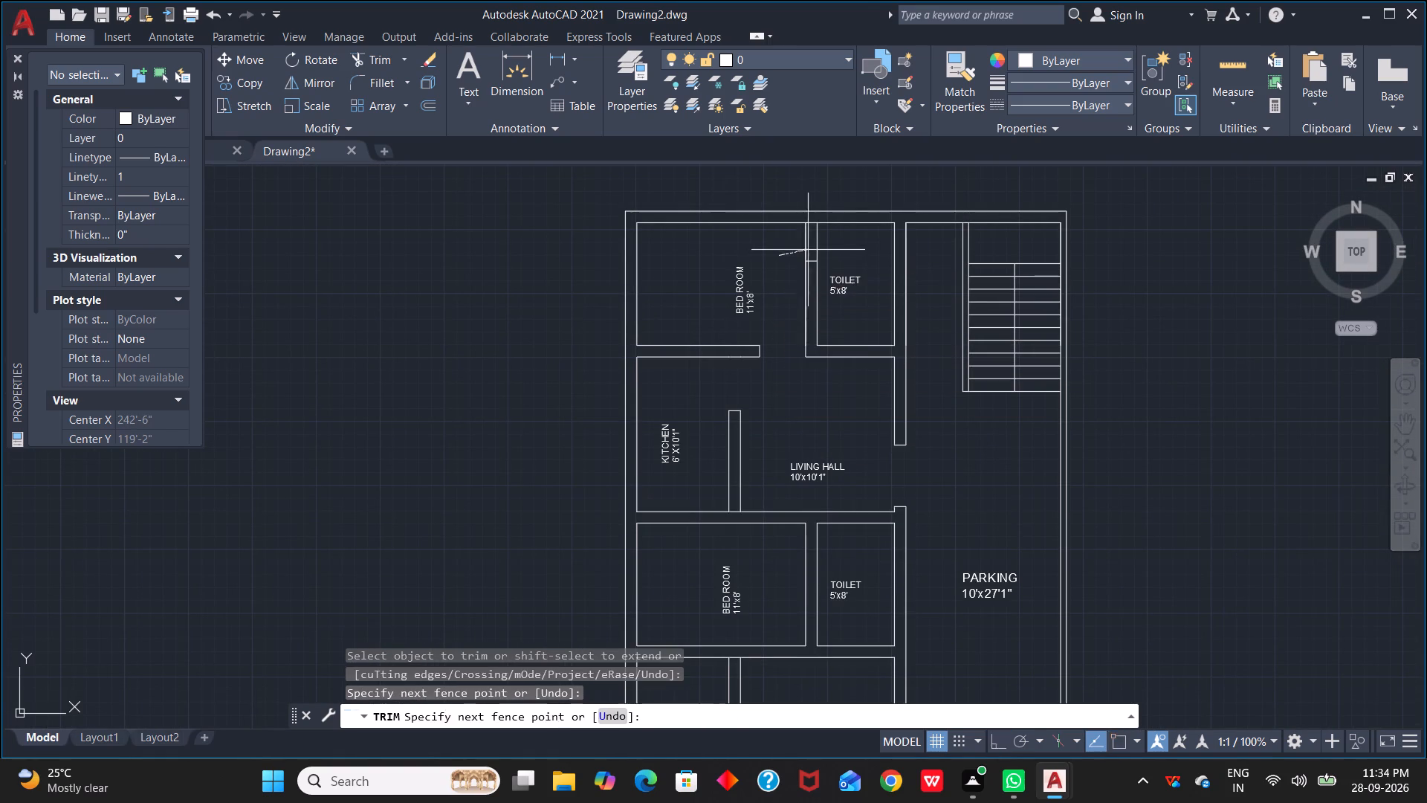
left_click_drag(808, 249, 835, 247)
scroll(801, 396, "down", 1)
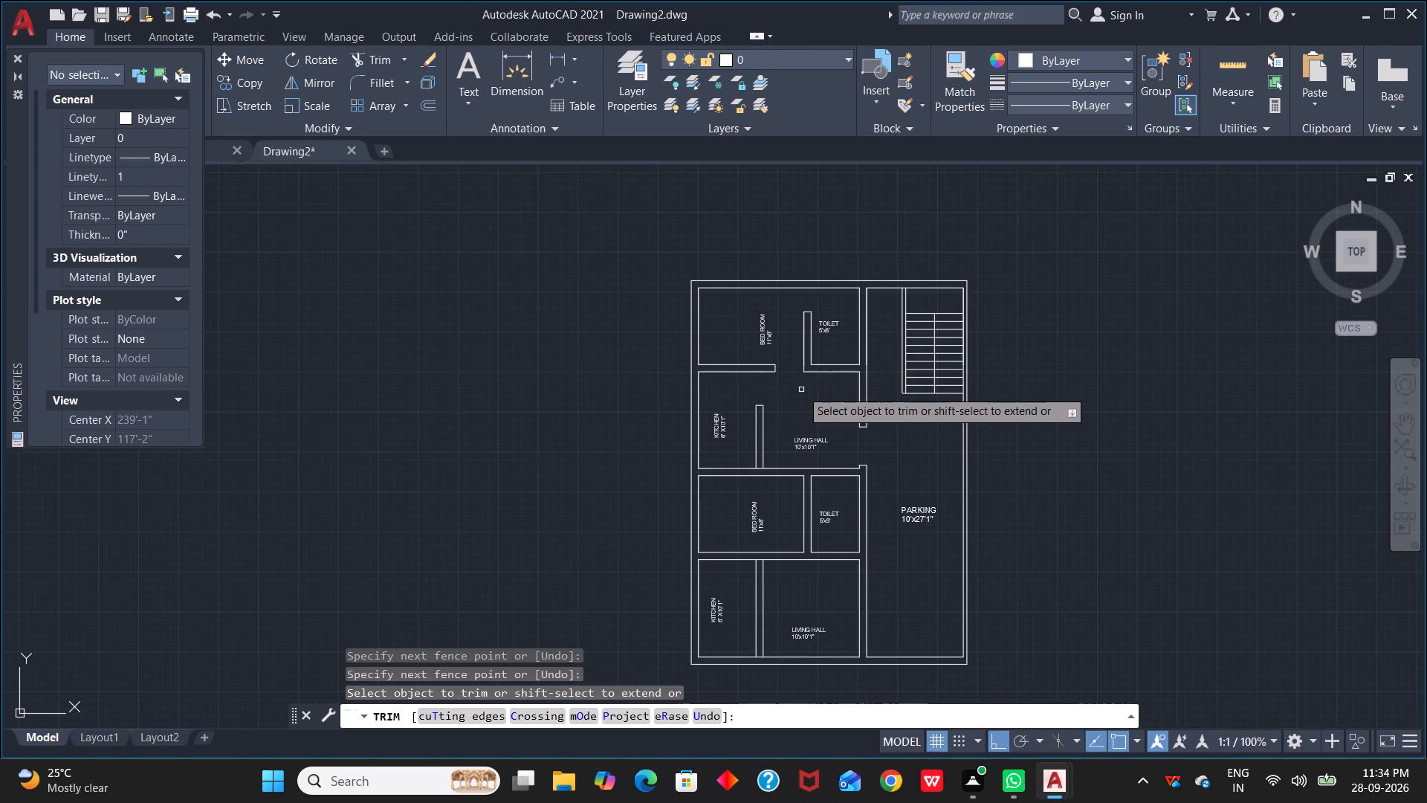
middle_click_drag(797, 404, 829, 273)
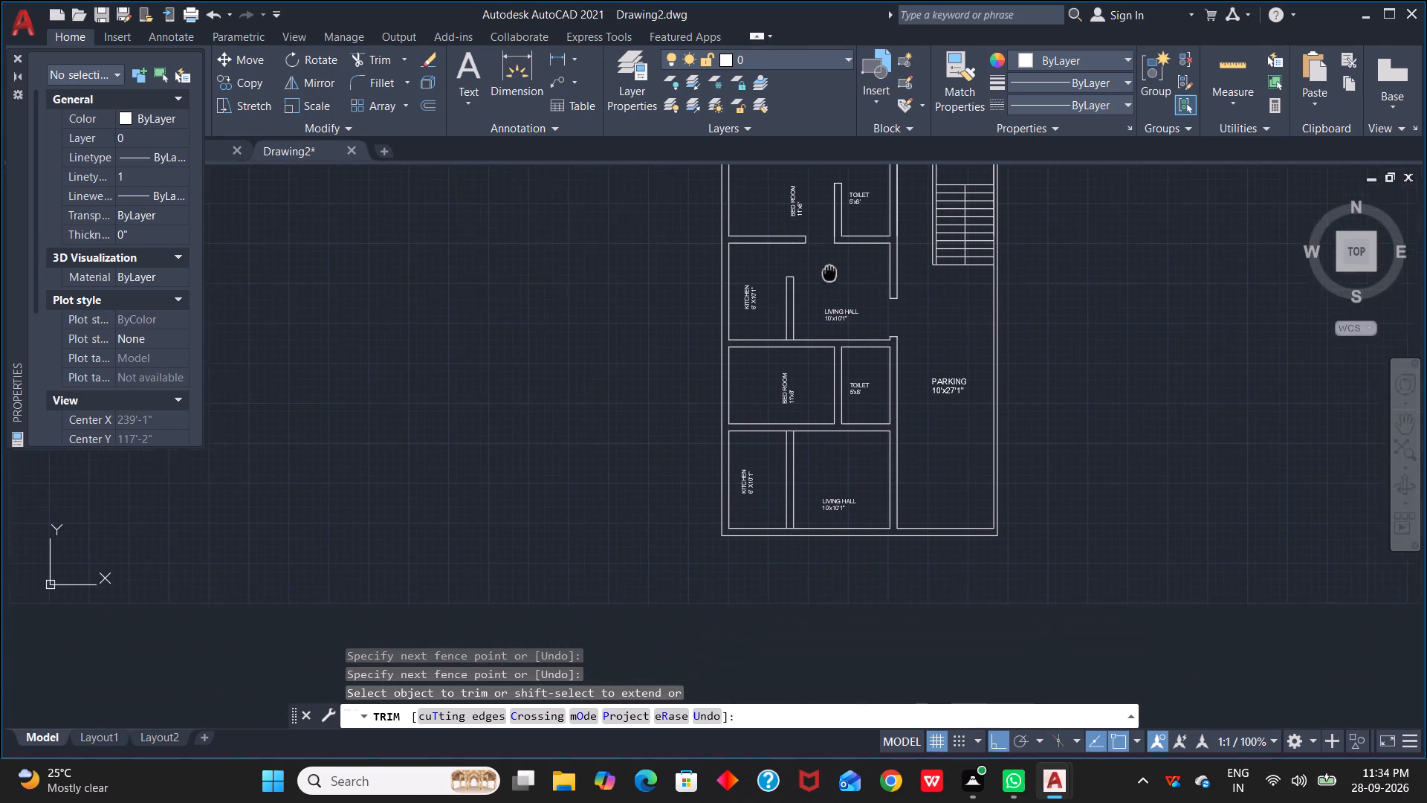
middle_click_drag(829, 273, 837, 266)
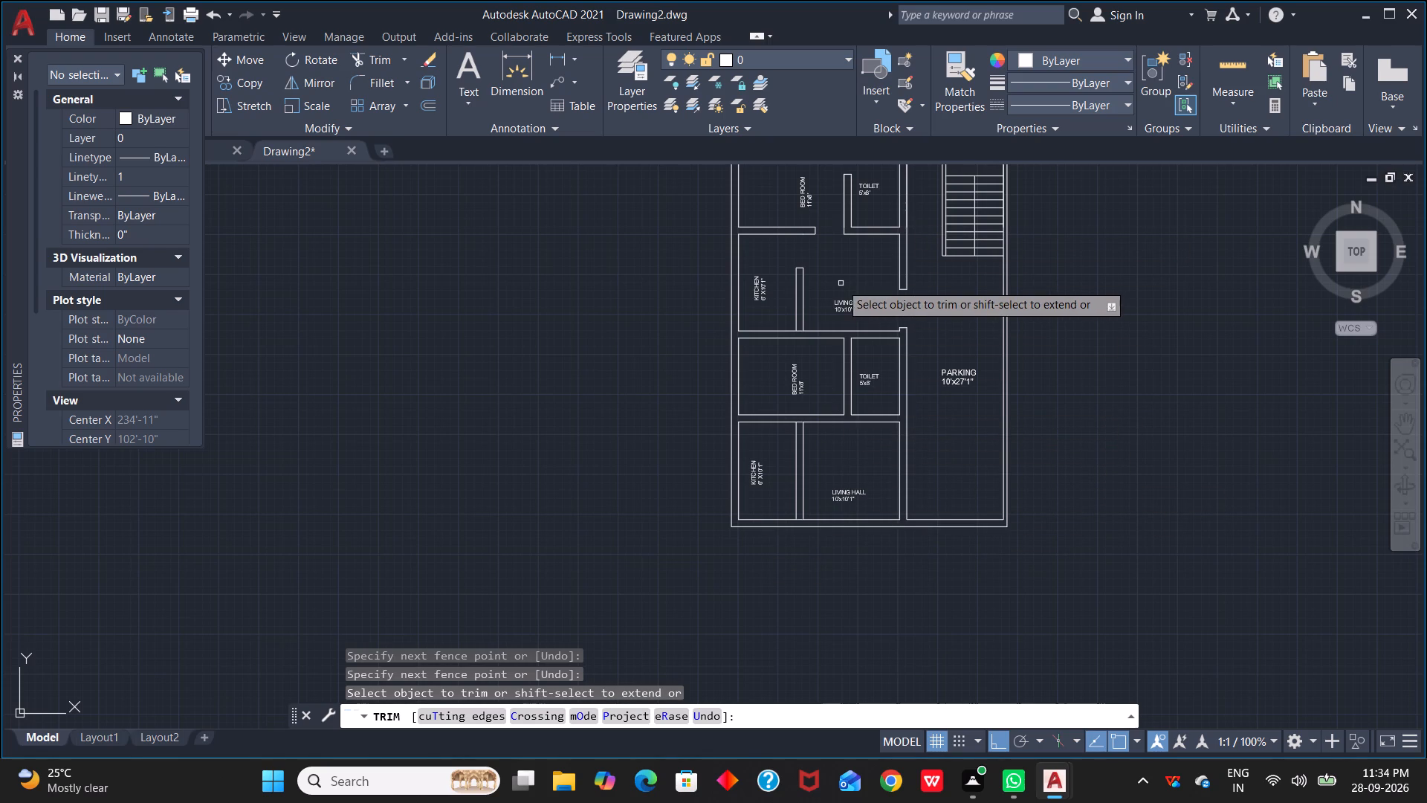
scroll(841, 283, "up", 2)
scroll(805, 280, "down", 2)
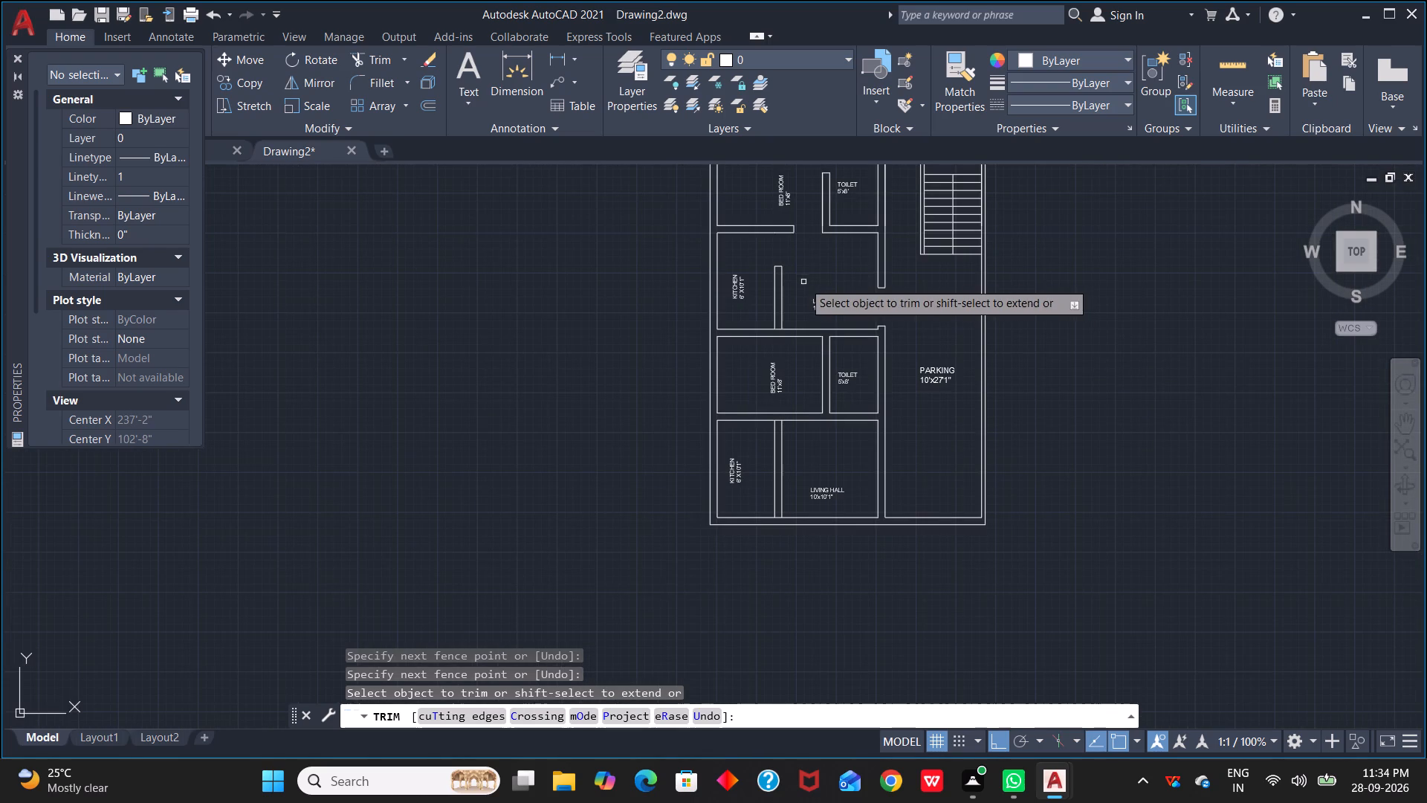
key("Escape")
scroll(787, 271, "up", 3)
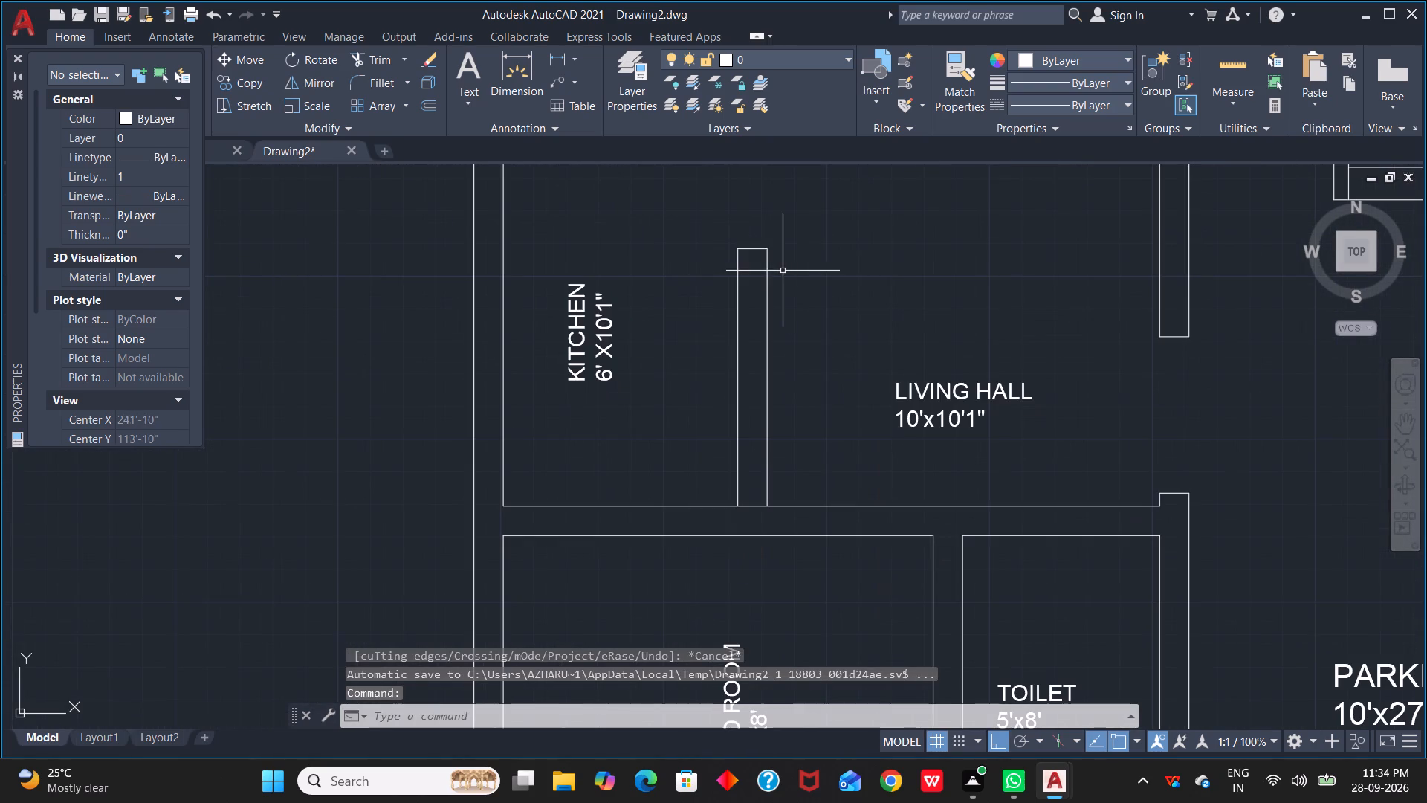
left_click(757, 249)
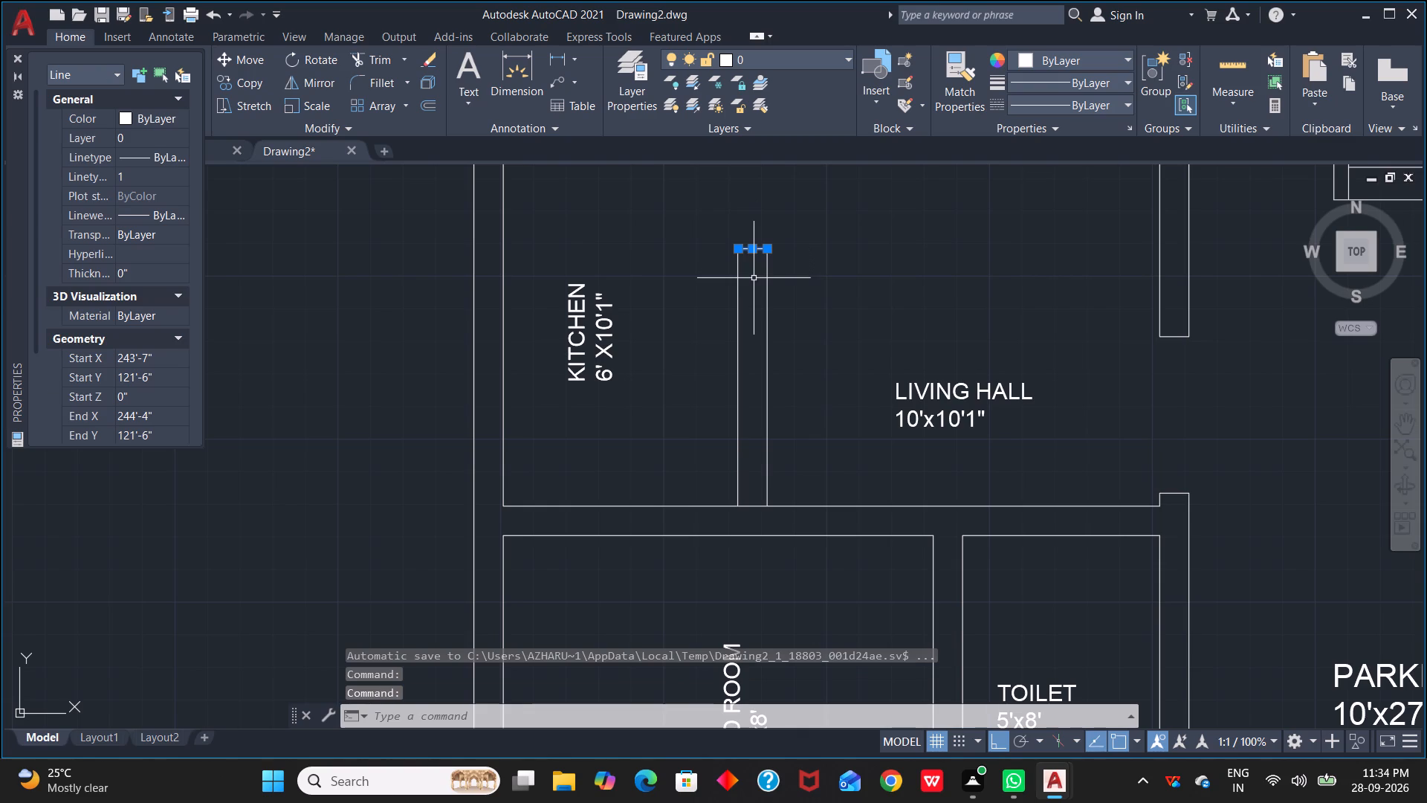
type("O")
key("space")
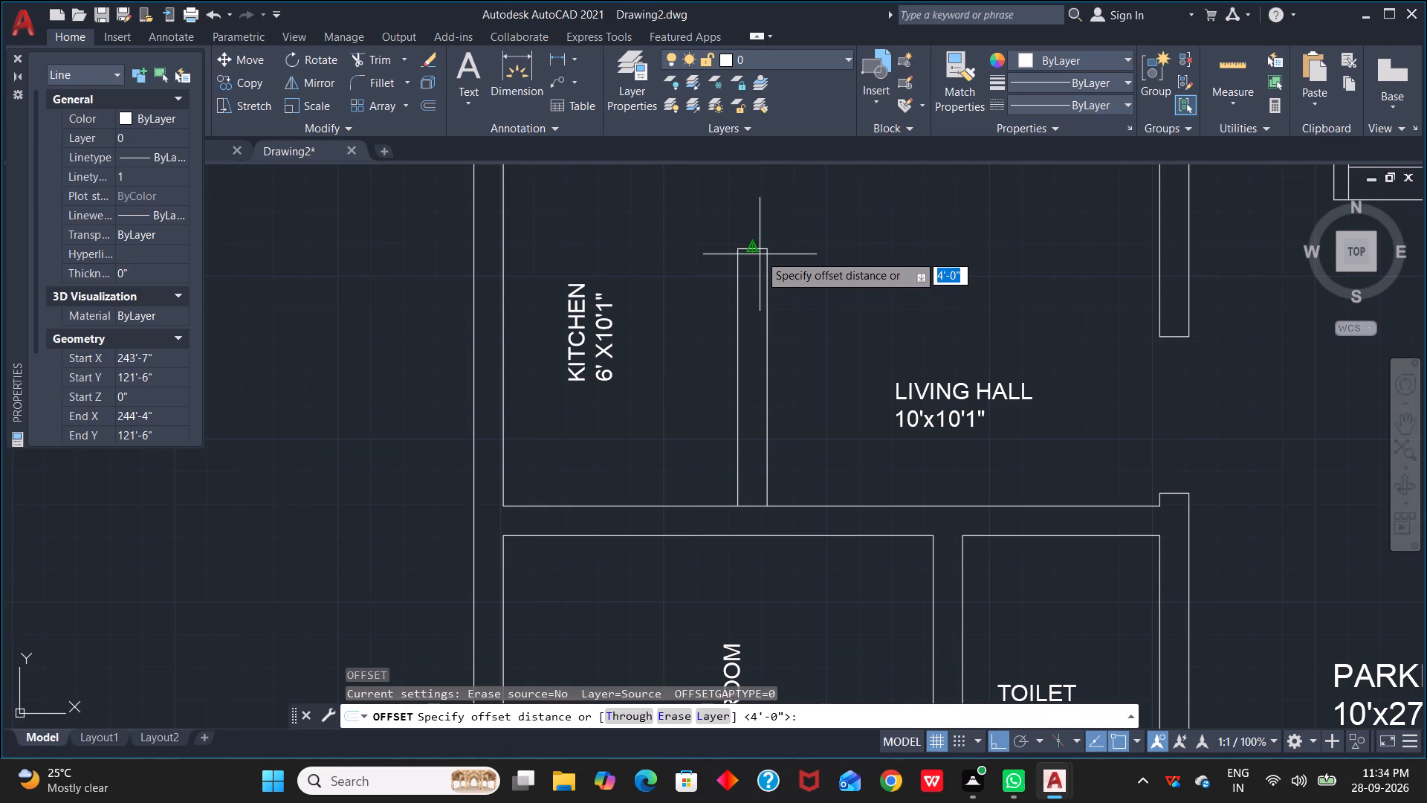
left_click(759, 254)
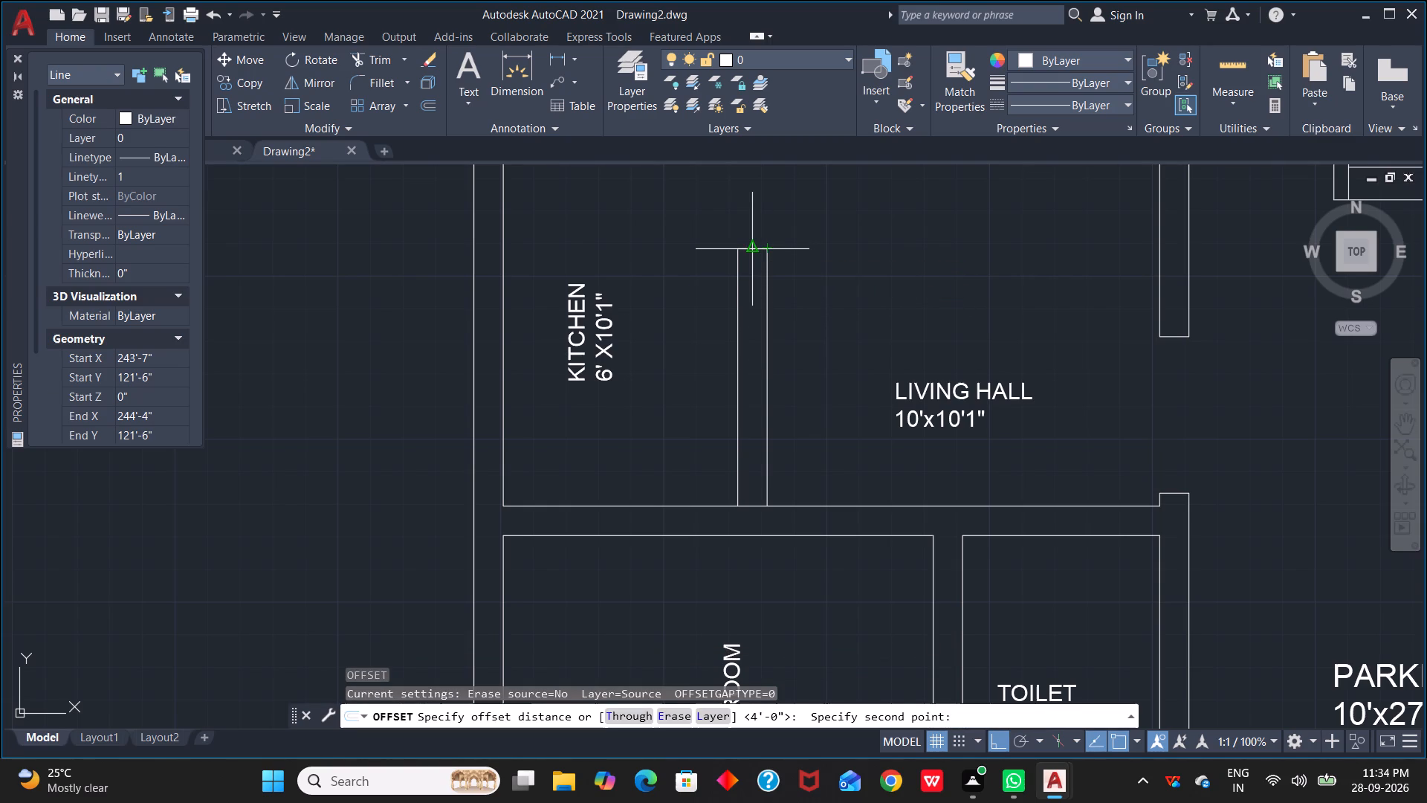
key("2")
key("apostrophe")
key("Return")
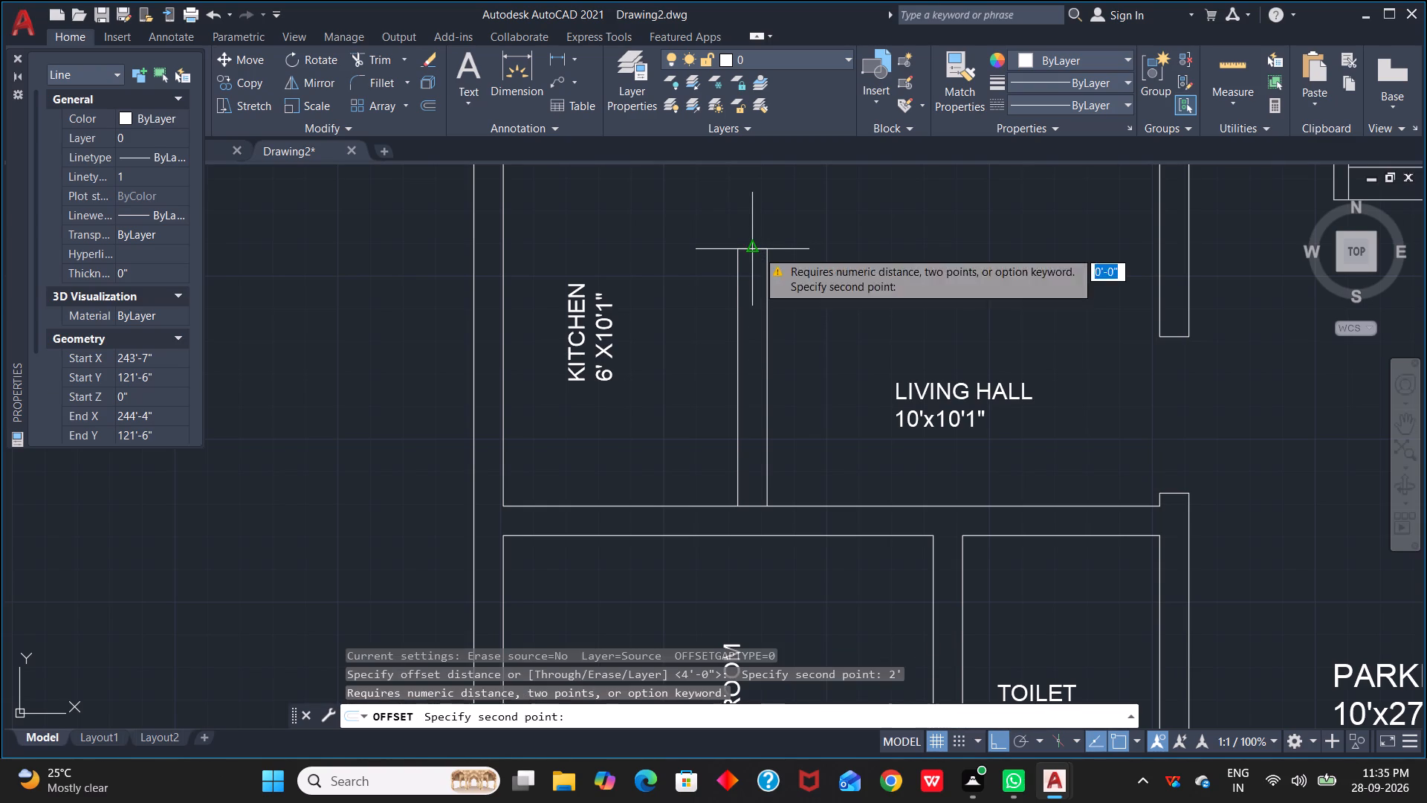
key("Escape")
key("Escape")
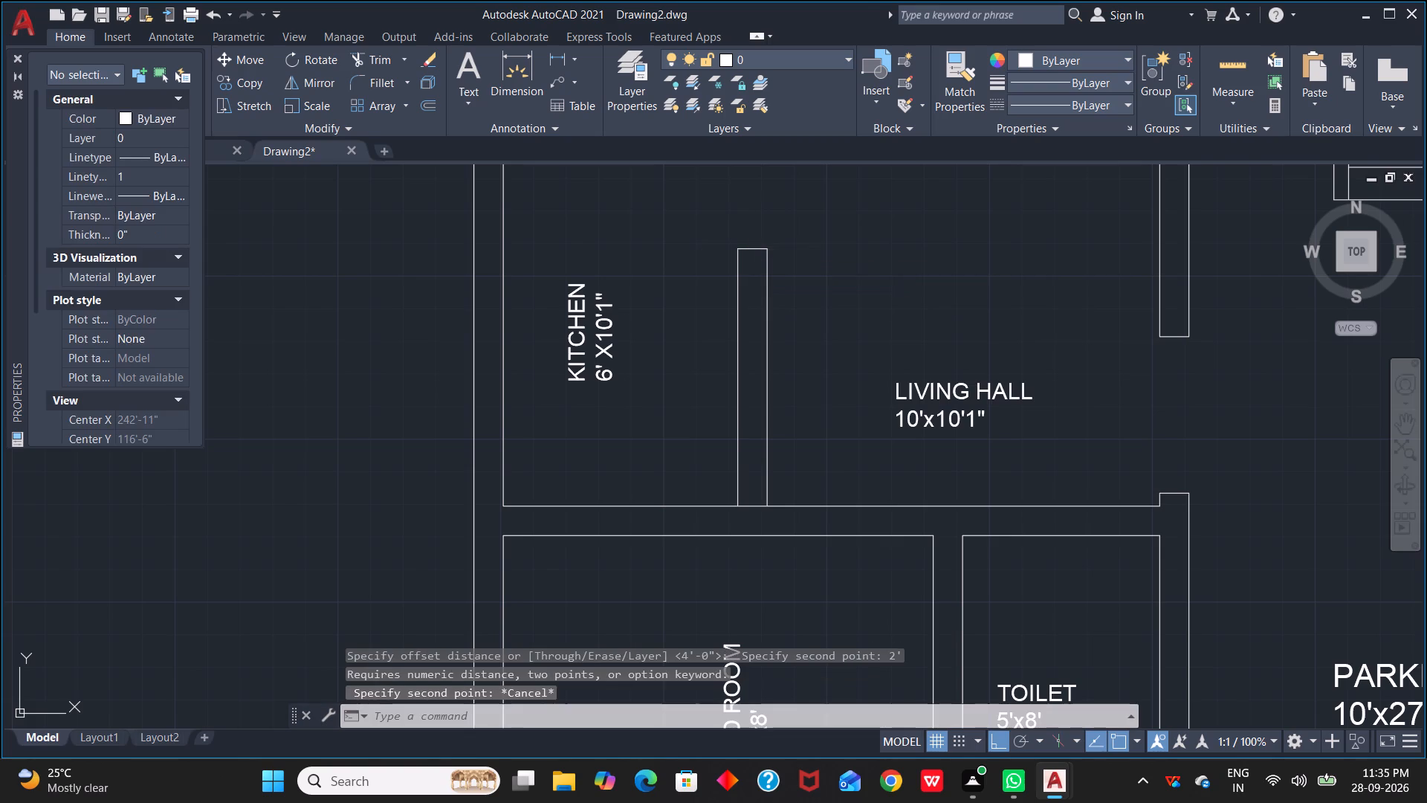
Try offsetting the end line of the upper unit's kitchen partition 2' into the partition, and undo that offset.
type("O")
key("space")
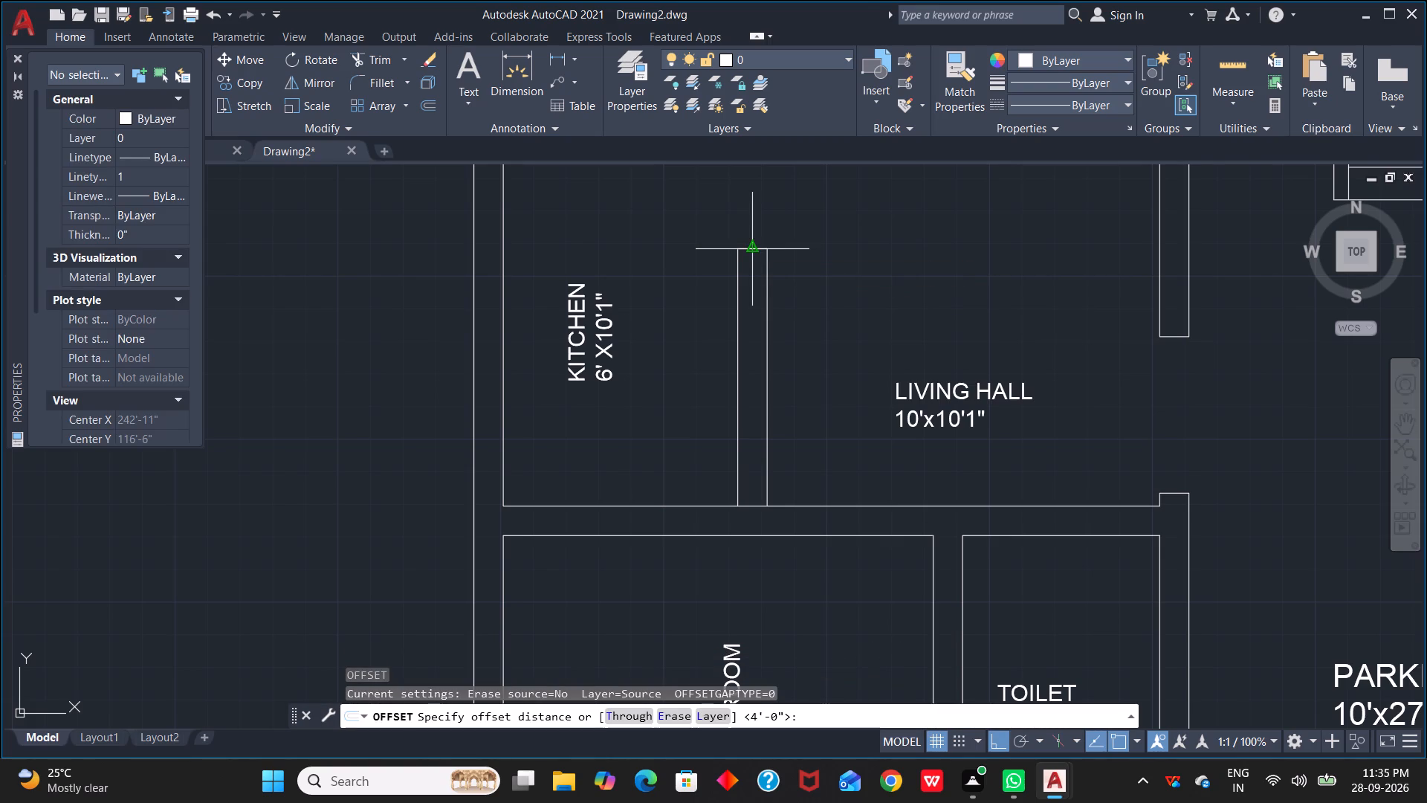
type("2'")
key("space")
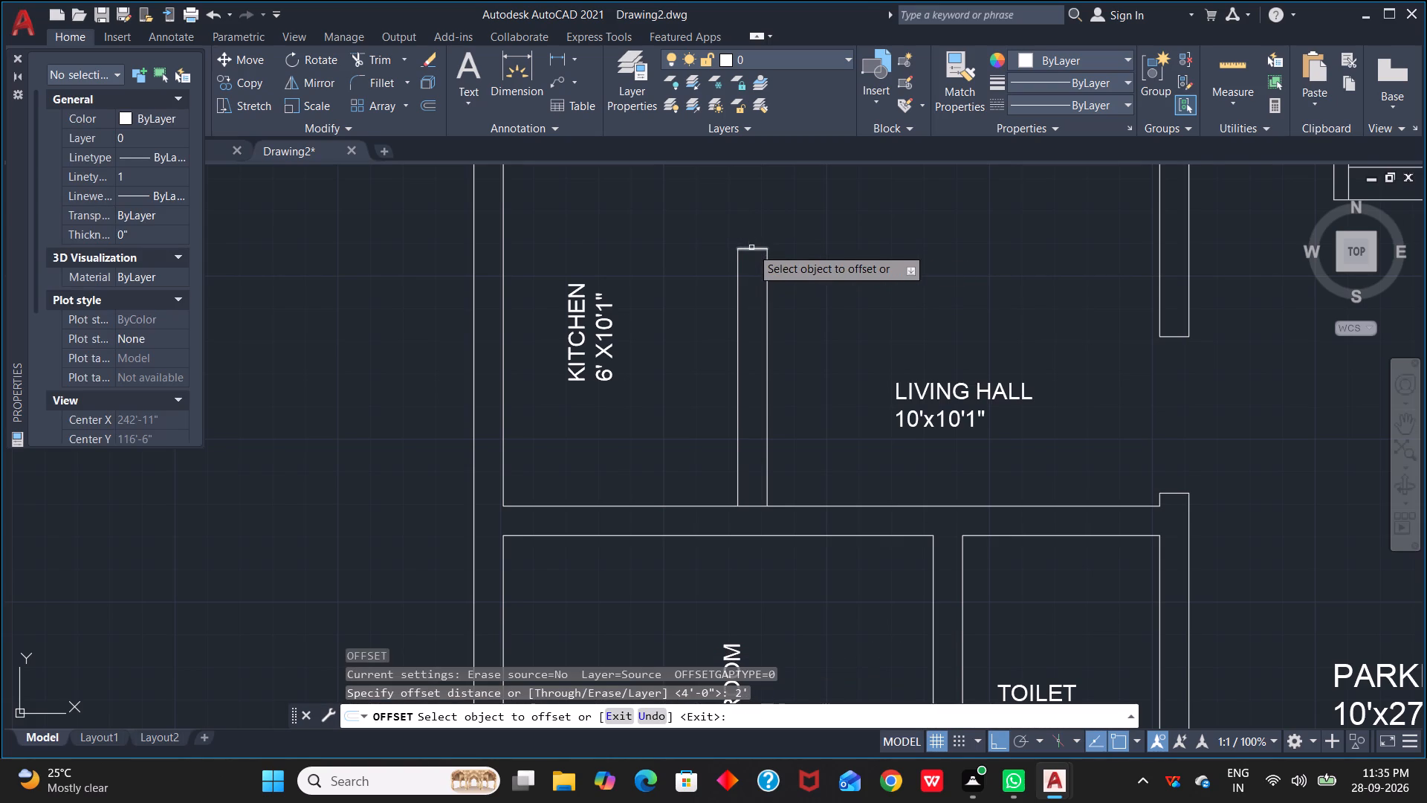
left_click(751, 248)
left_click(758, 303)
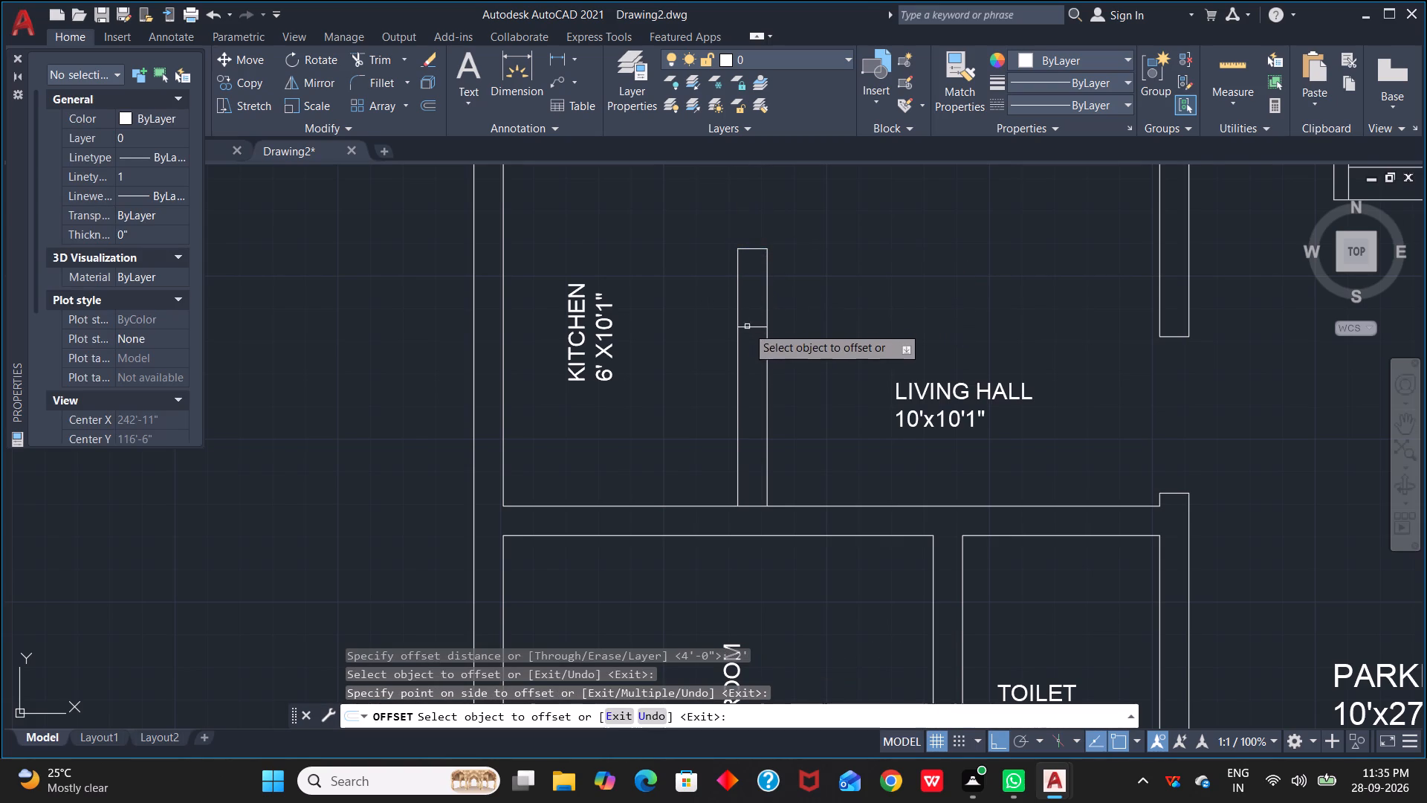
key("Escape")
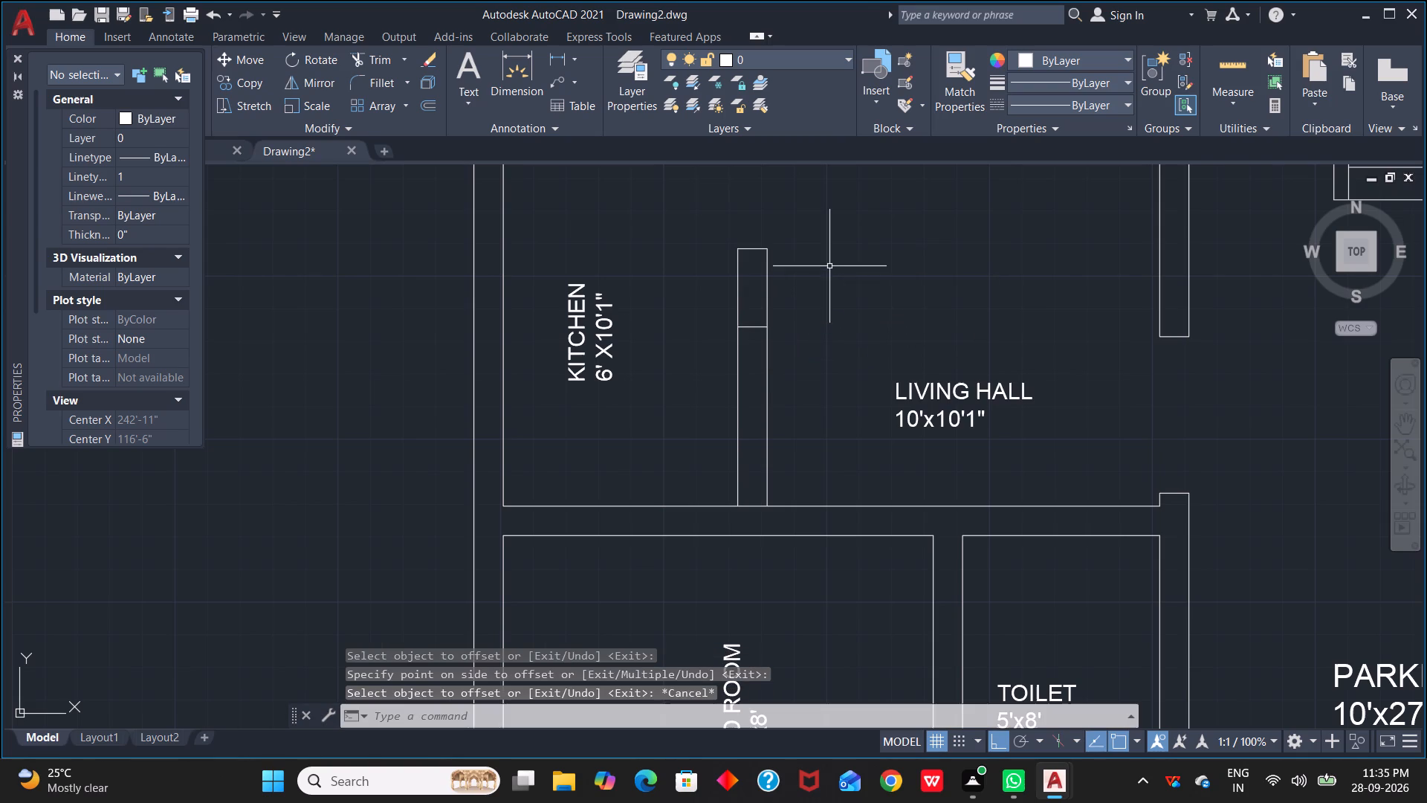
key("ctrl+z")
Trim the wall line between the upper kitchen partition's two lines where the partition meets the lower unit's bedroom wall.
scroll(816, 272, "down", 2)
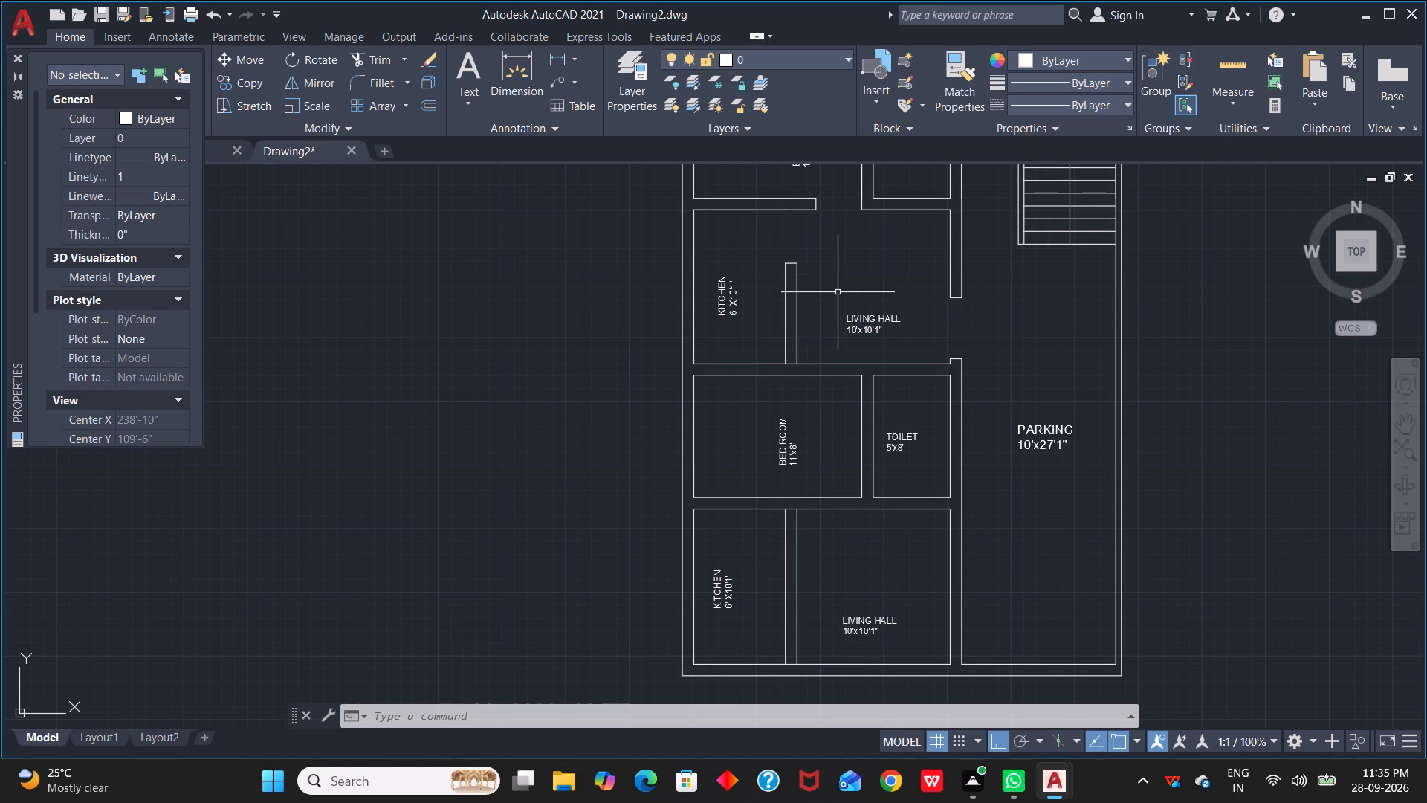
scroll(925, 312, "down", 1)
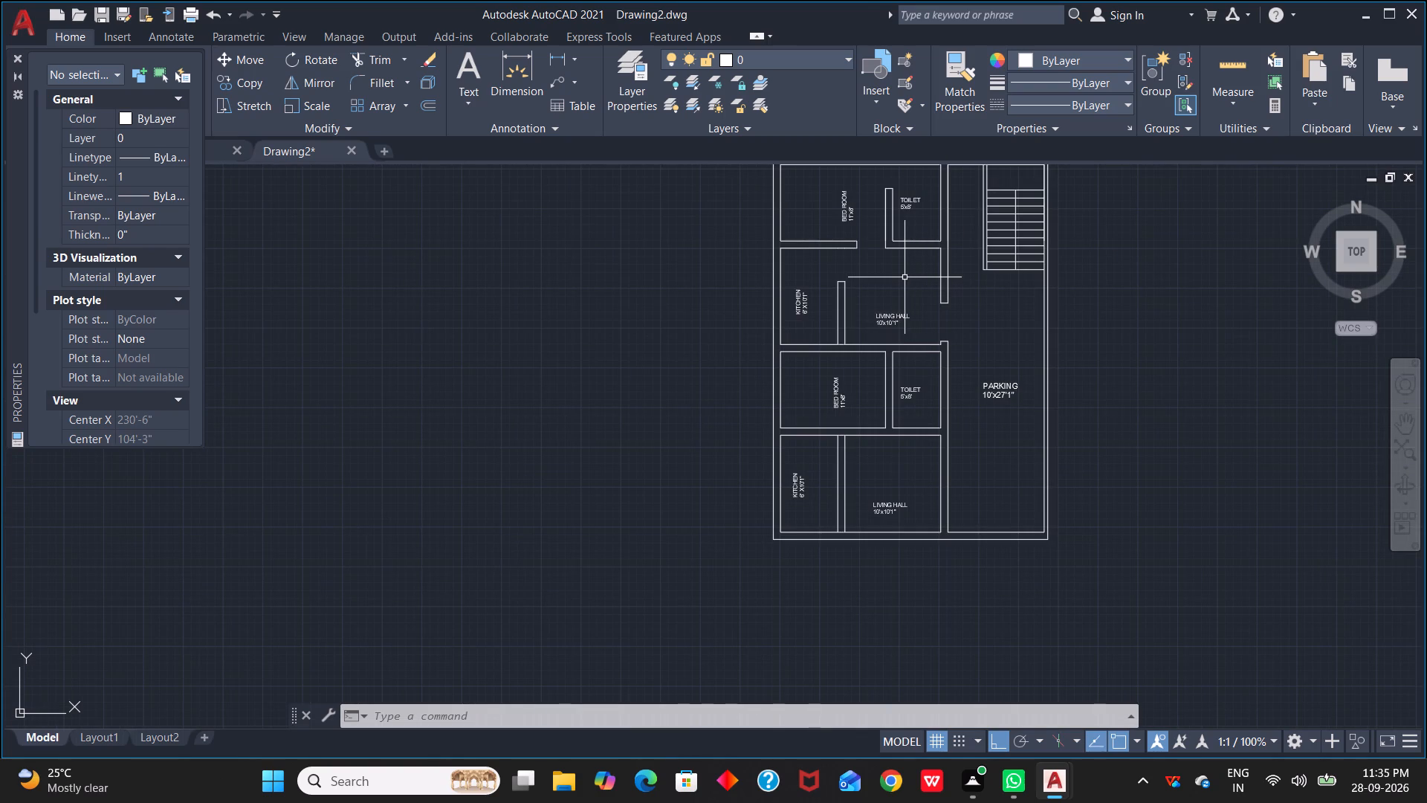
middle_click_drag(922, 302, 816, 278)
scroll(818, 395, "up", 1)
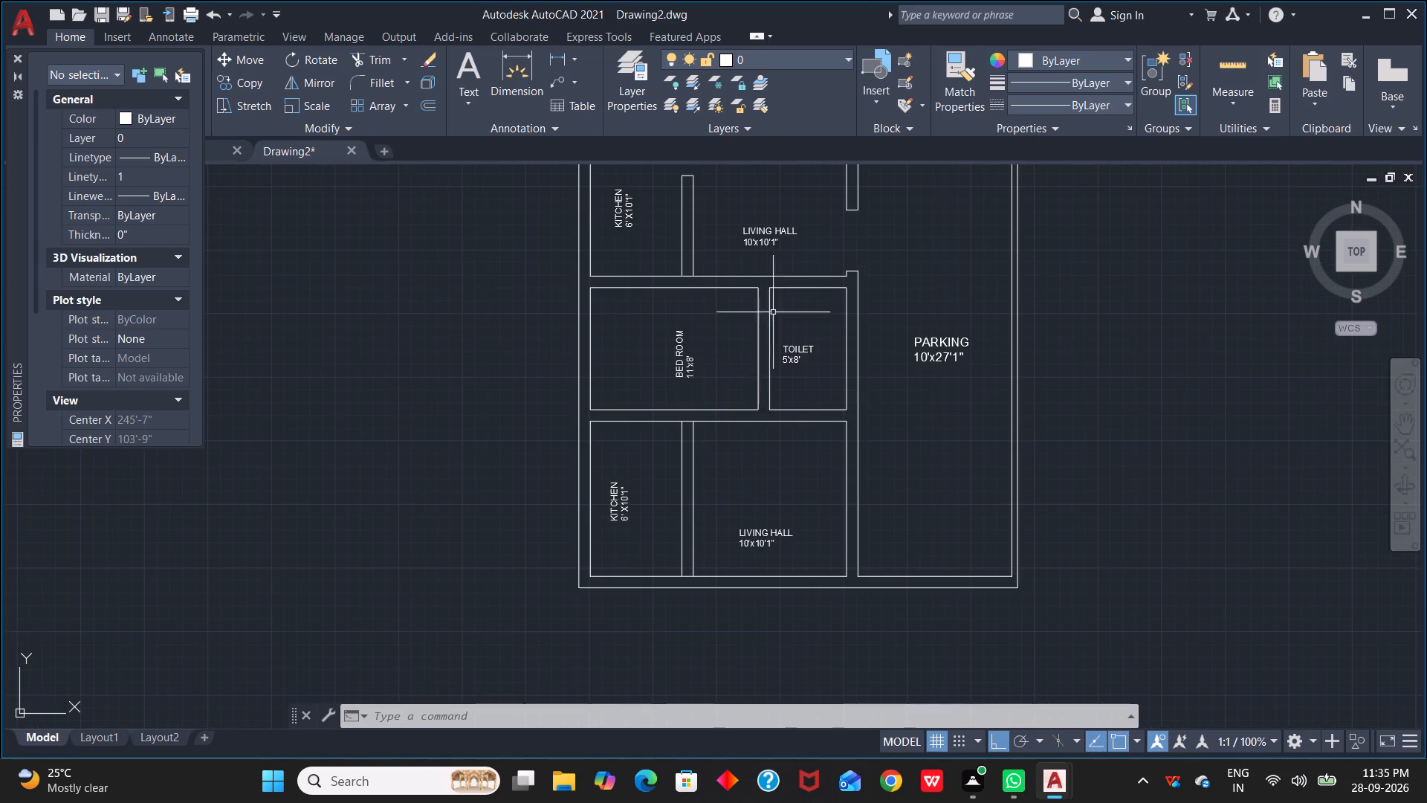
scroll(767, 322, "up", 2)
middle_click_drag(813, 303, 965, 449)
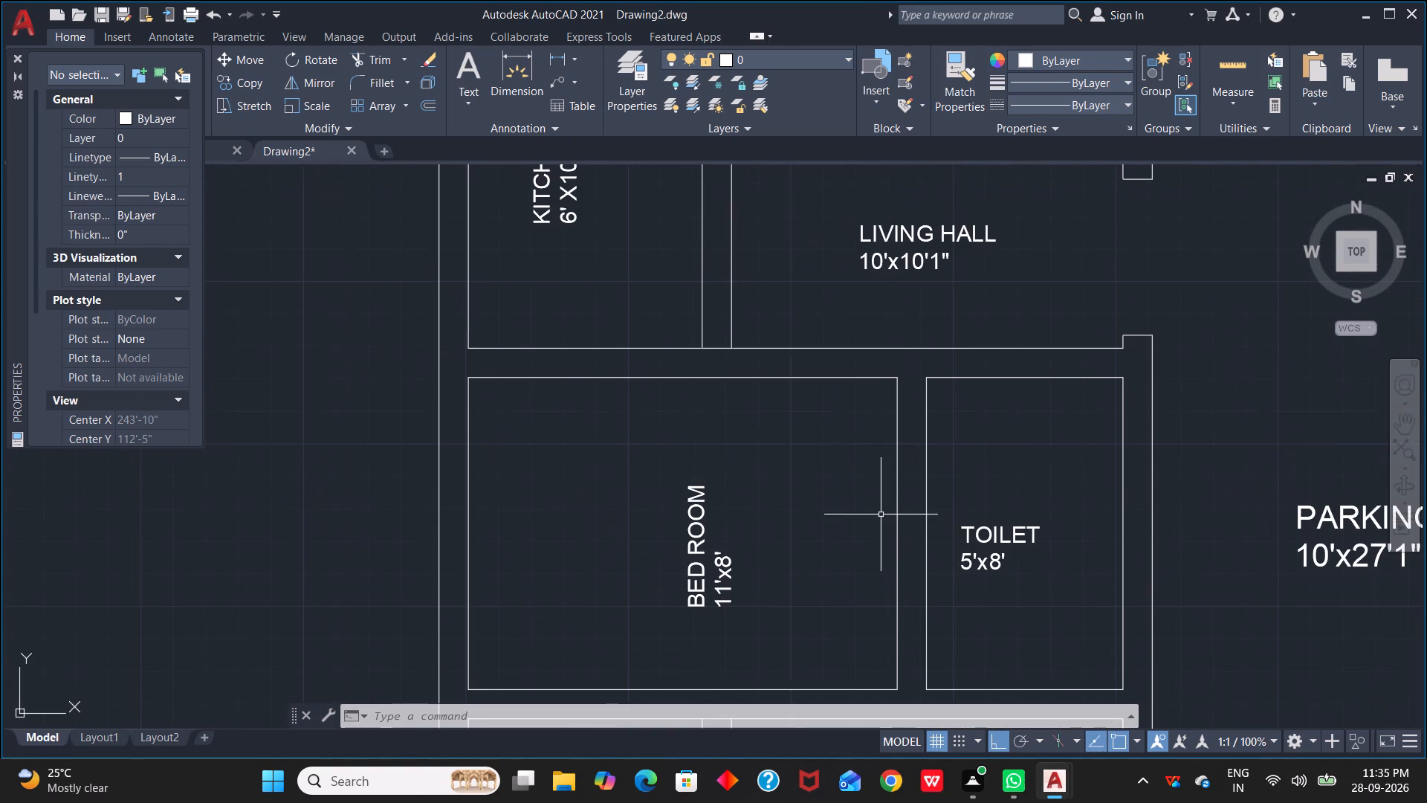
scroll(780, 349, "up", 1)
scroll(780, 349, "down", 1)
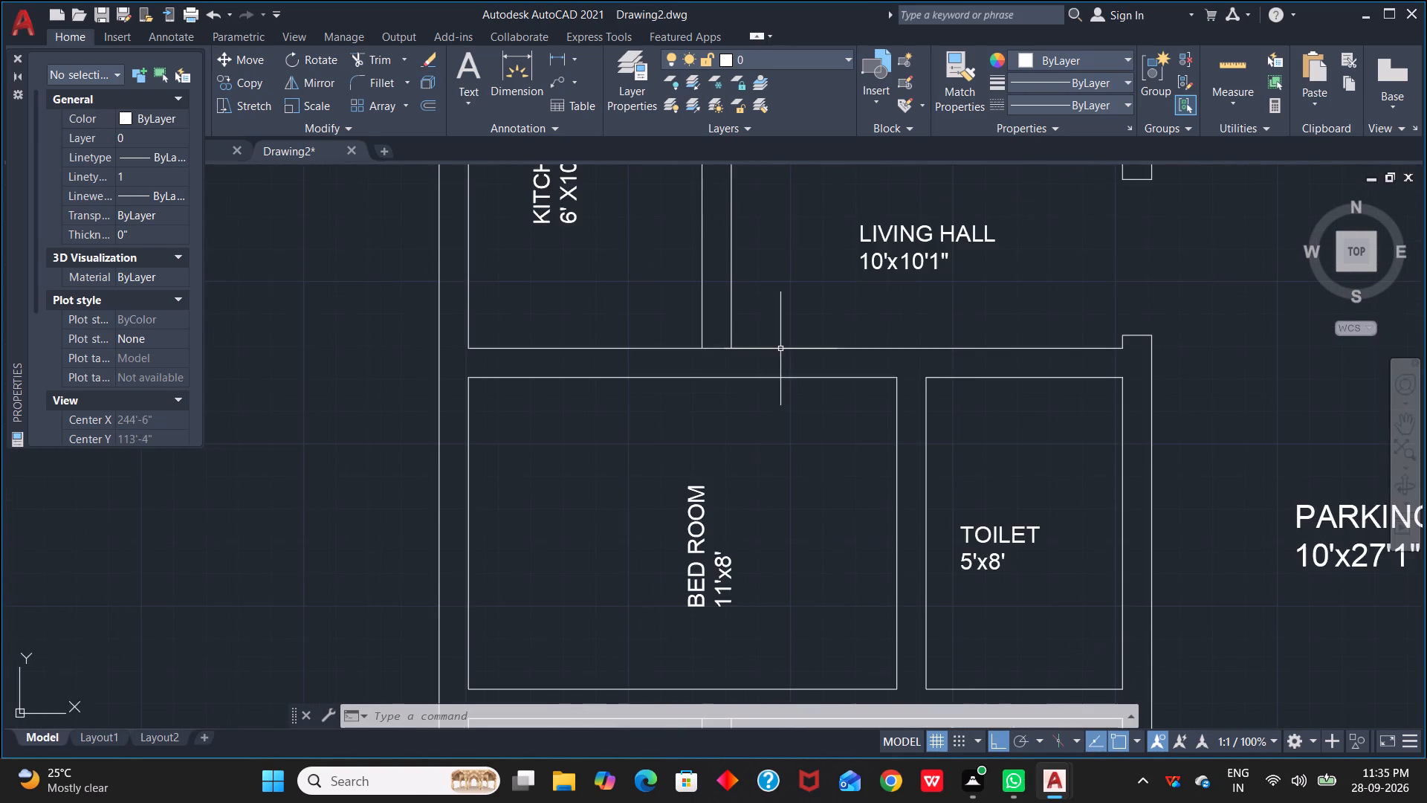
scroll(780, 349, "up", 1)
type("TR")
key("space")
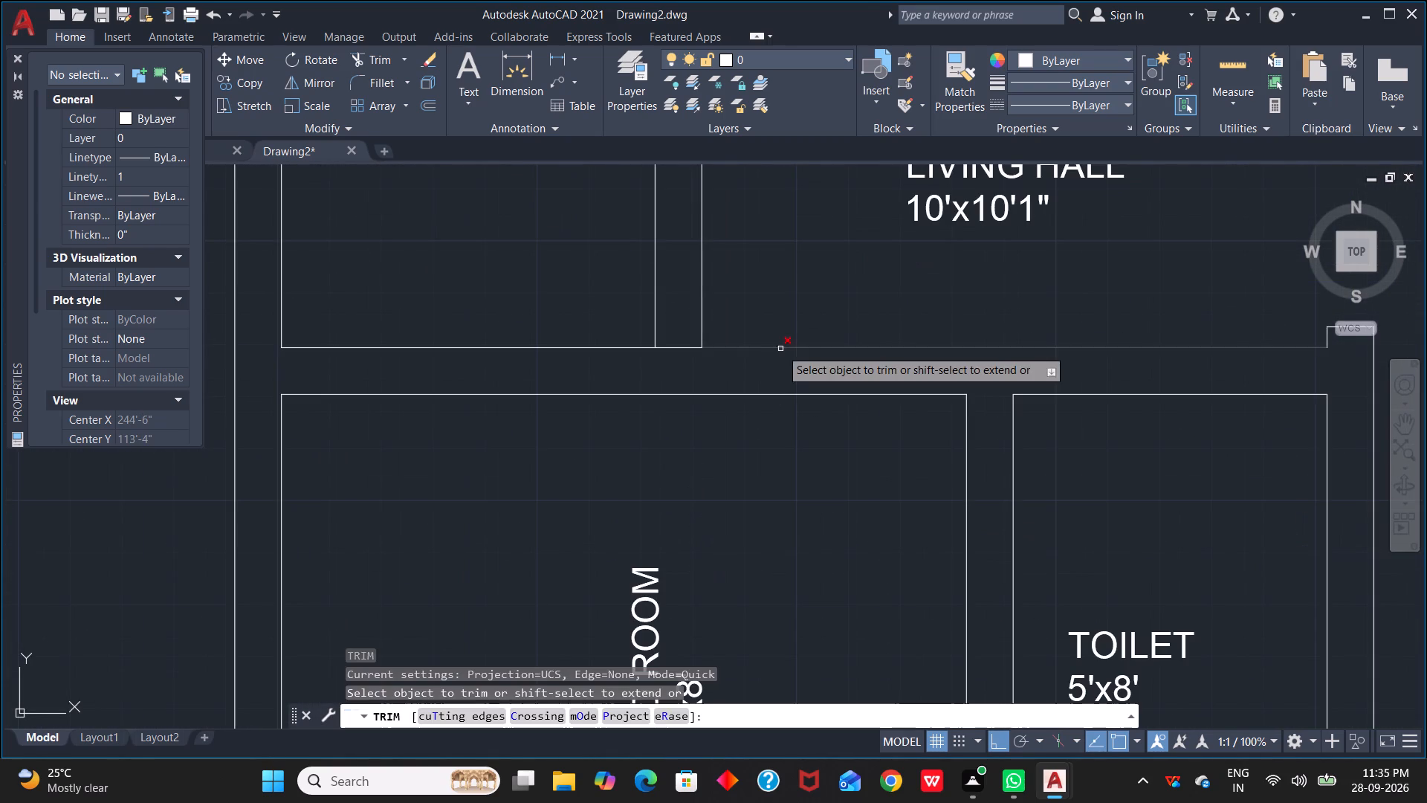
left_click(685, 350)
scroll(700, 367, "down", 3)
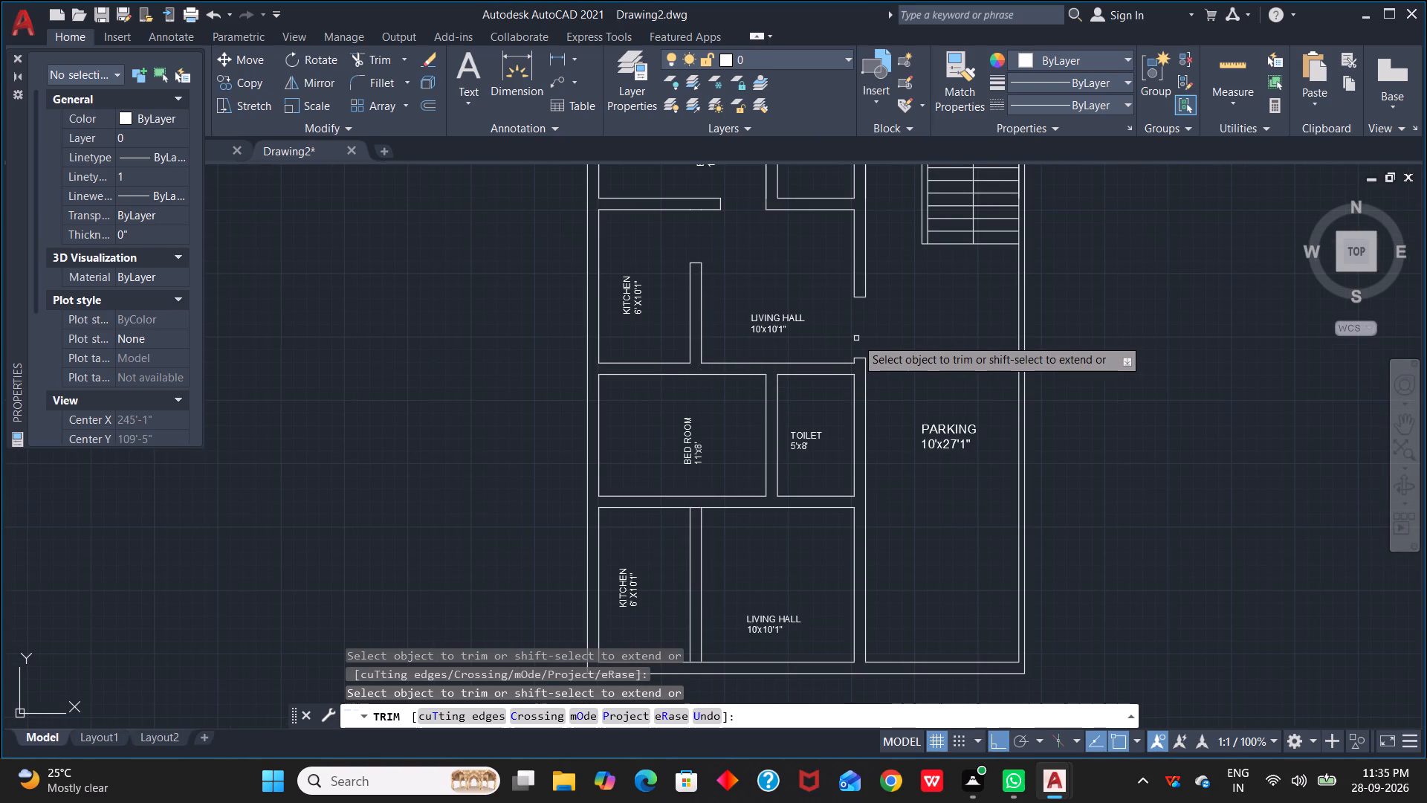
key("Escape")
key("Escape")
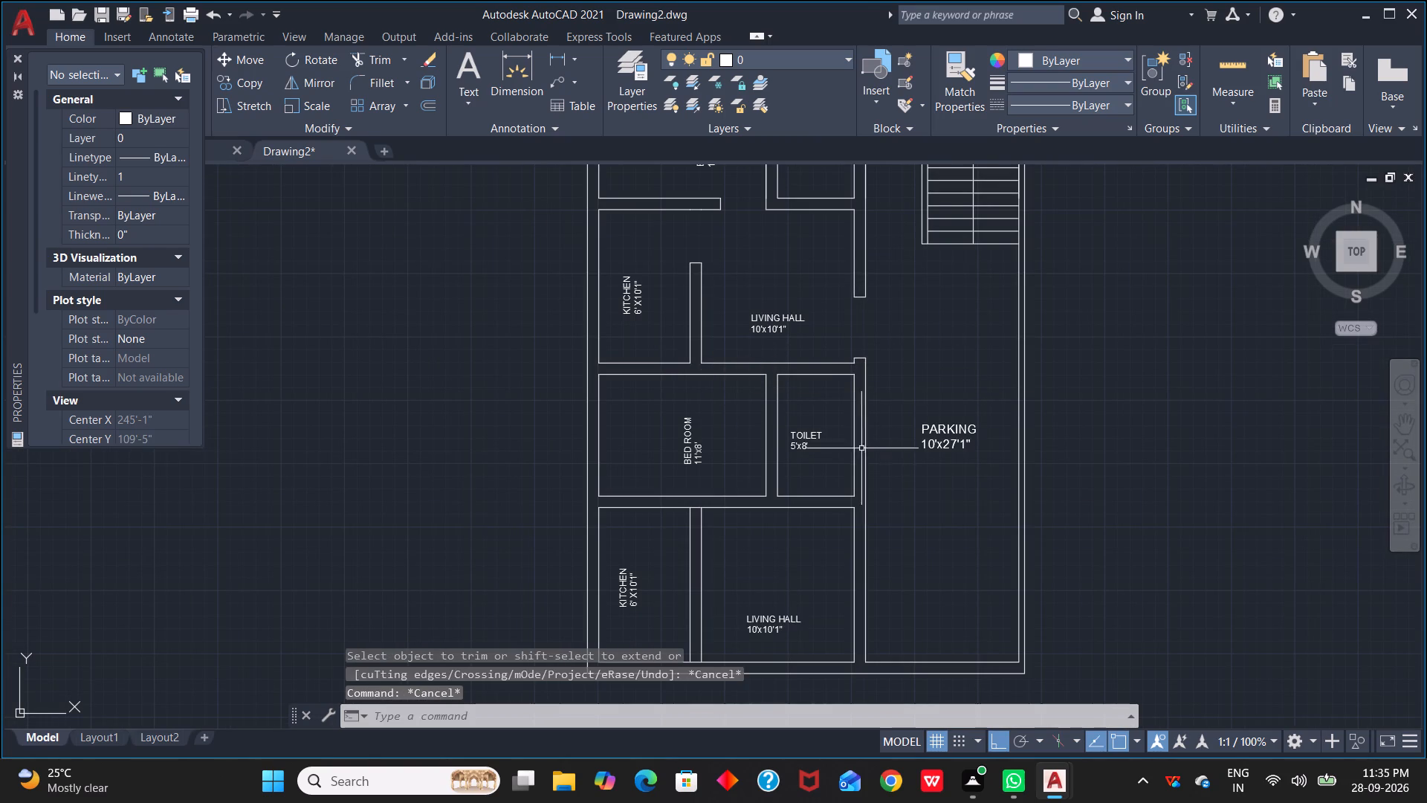
Draw a short horizontal line joining the upper ends of the lower unit's bedroom–toilet wall lines.
scroll(880, 388, "down", 1)
middle_click_drag(880, 388, 987, 387)
scroll(955, 390, "up", 2)
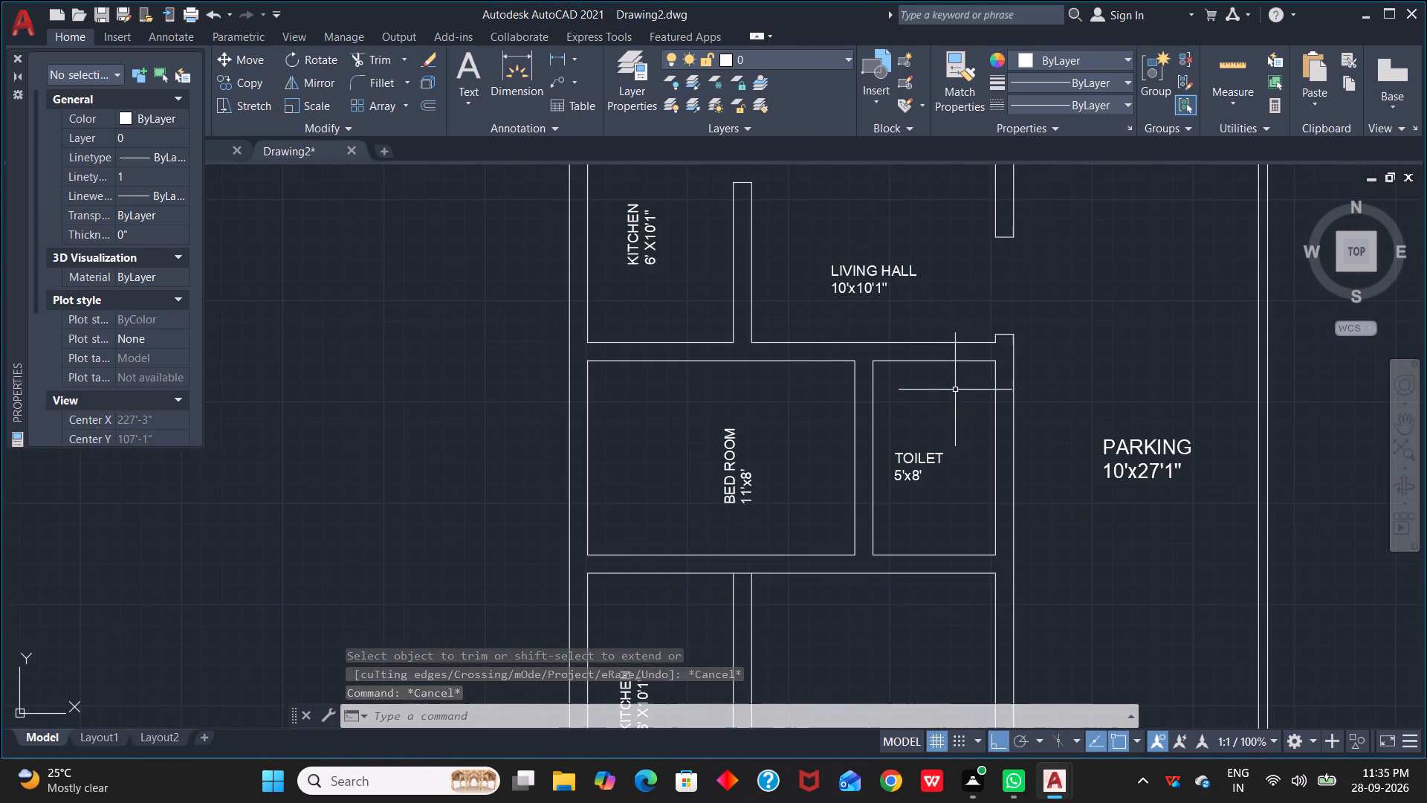
middle_click_drag(928, 395, 948, 412)
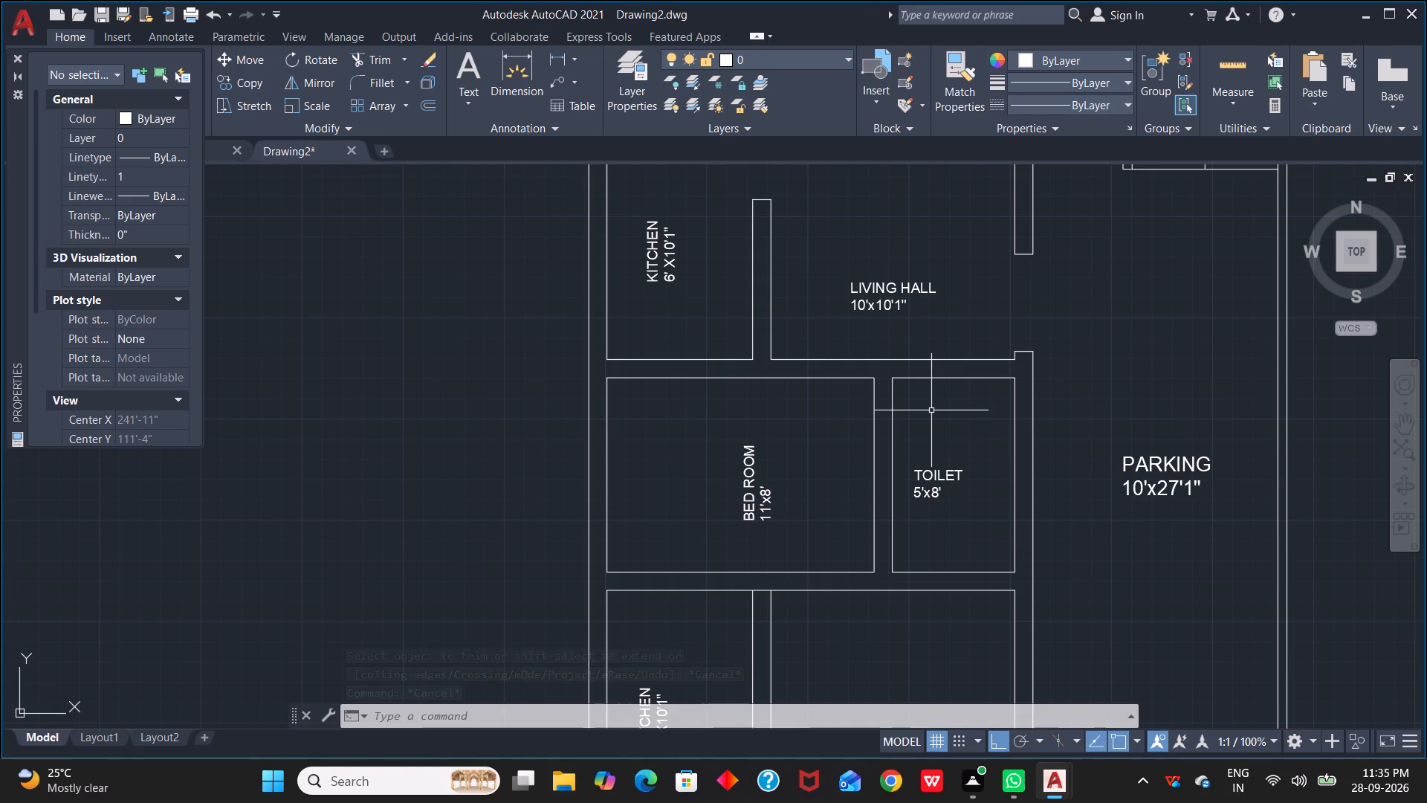
type("L")
key("space")
scroll(864, 364, "up", 3)
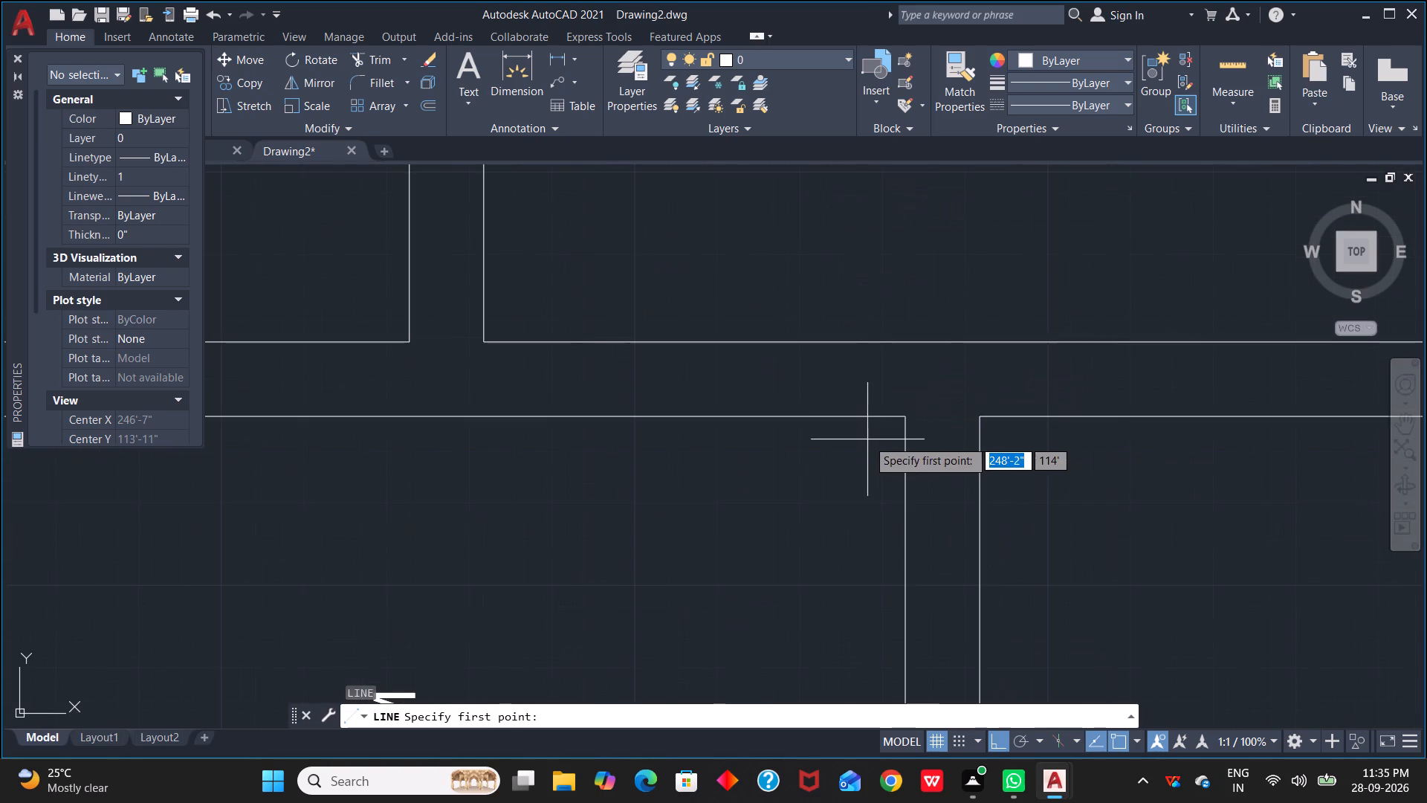
left_click(902, 421)
left_click(980, 422)
scroll(940, 482, "down", 2)
middle_click_drag(940, 482, 957, 254)
key("space")
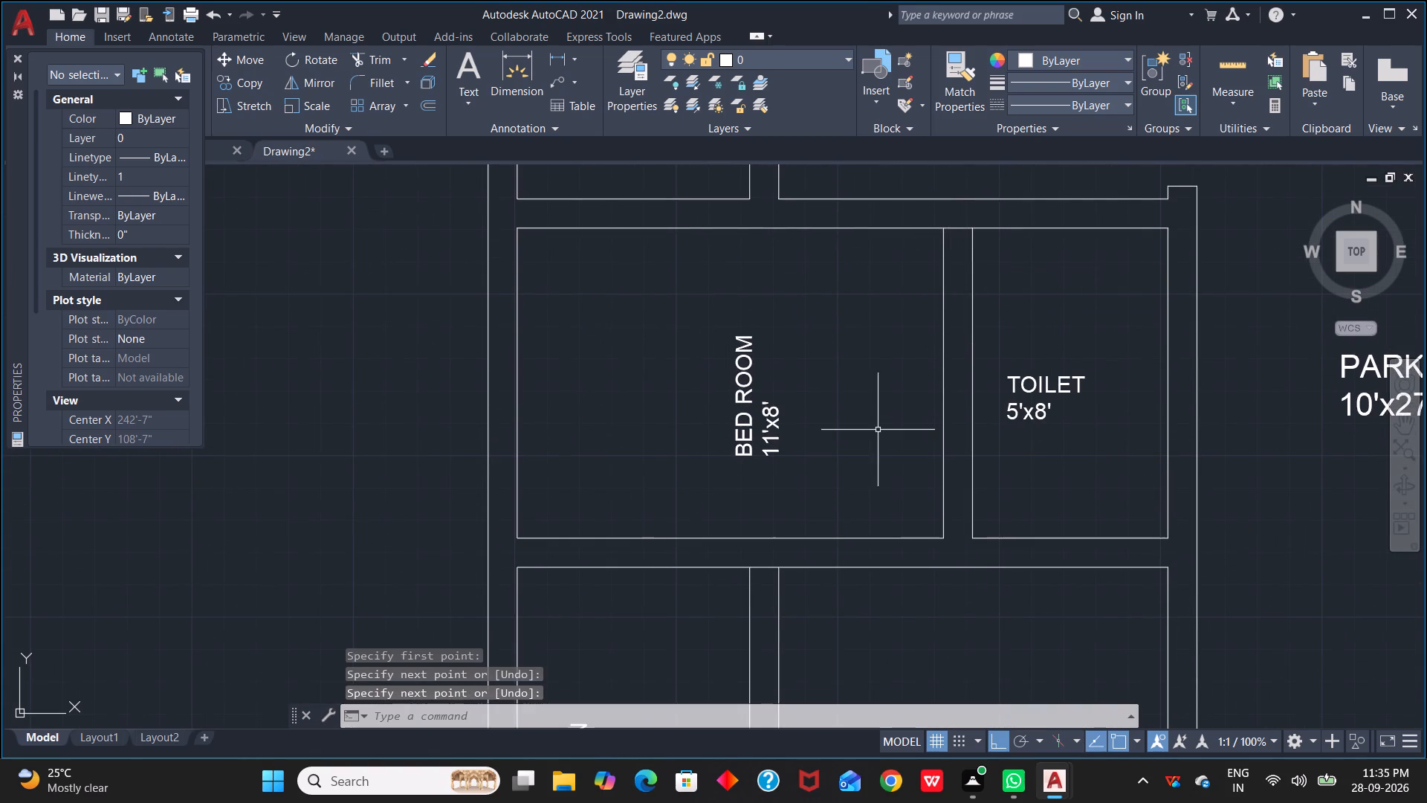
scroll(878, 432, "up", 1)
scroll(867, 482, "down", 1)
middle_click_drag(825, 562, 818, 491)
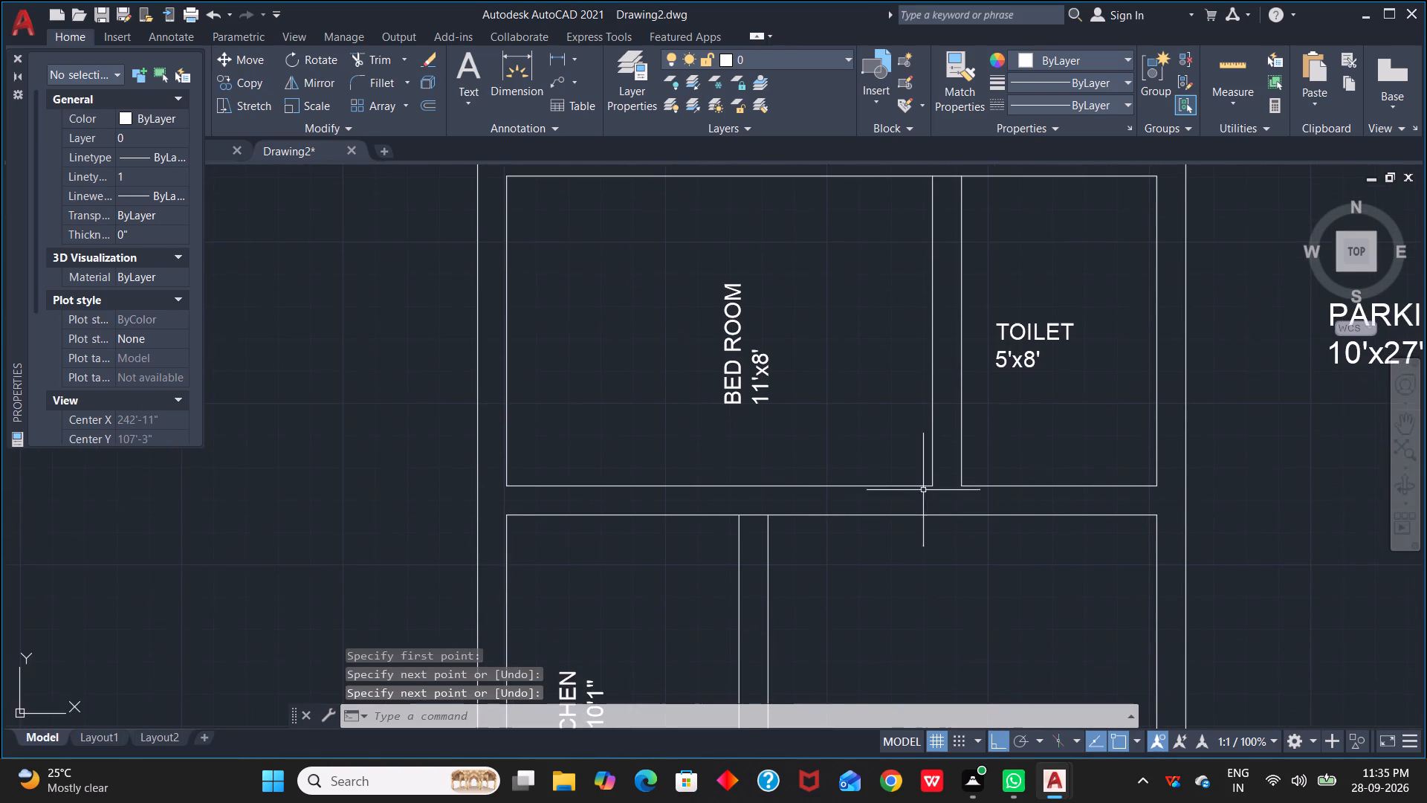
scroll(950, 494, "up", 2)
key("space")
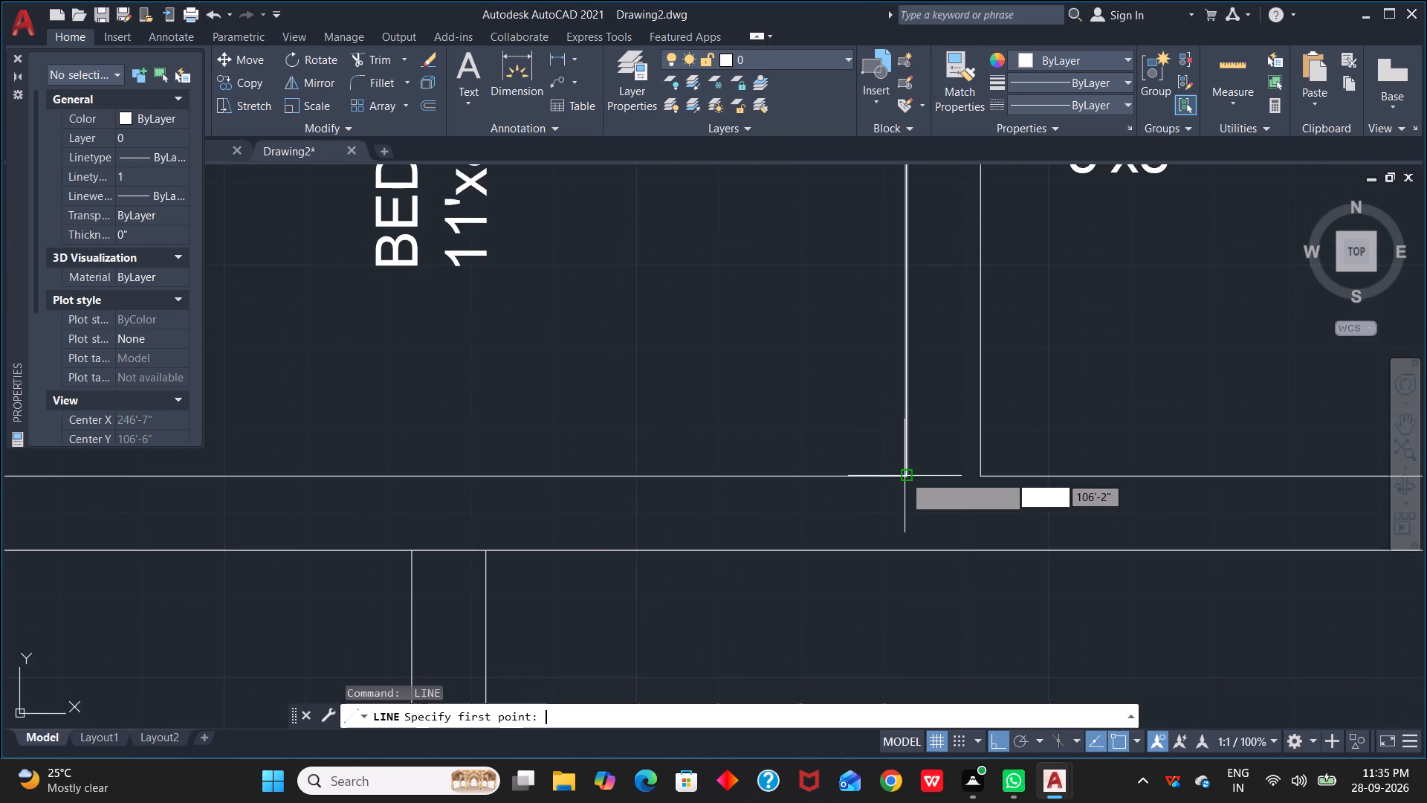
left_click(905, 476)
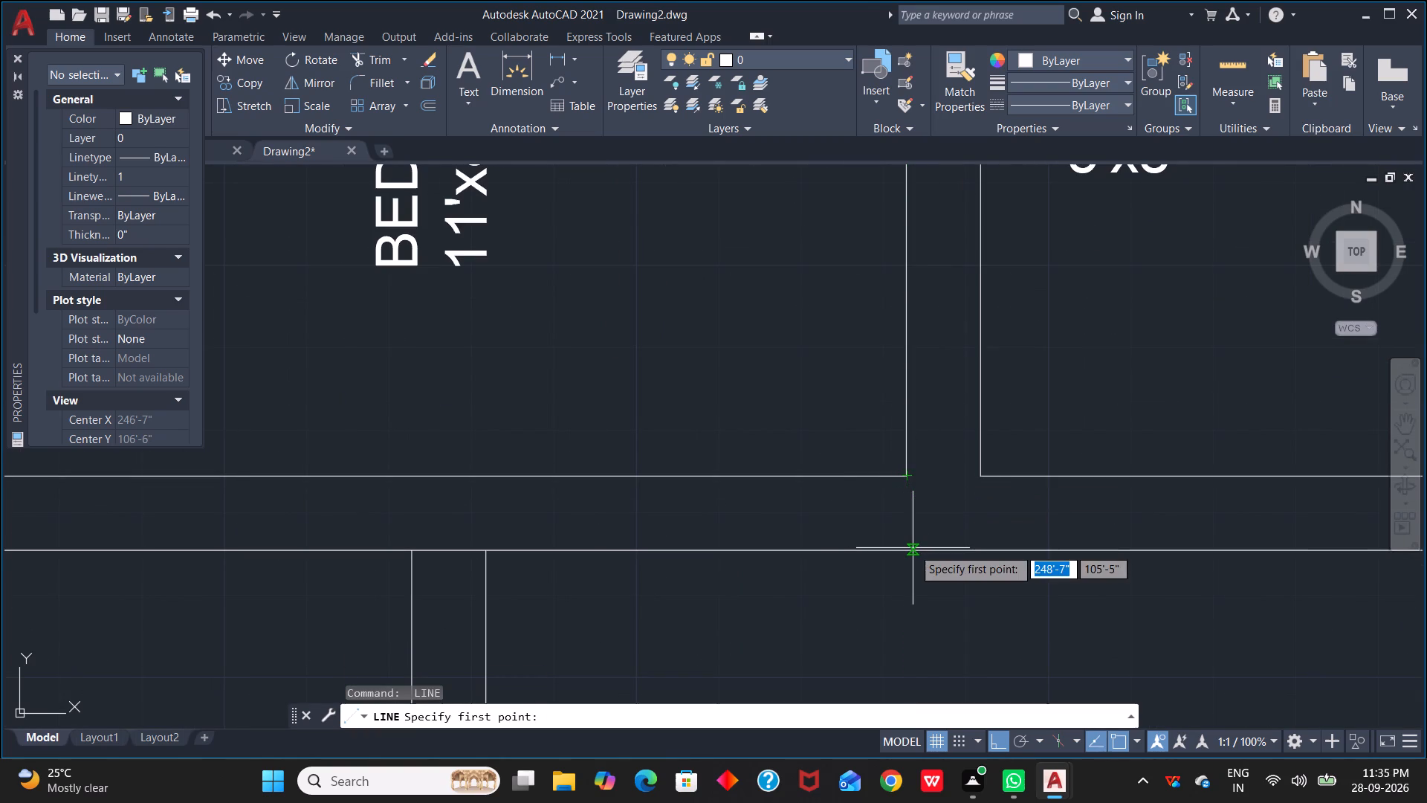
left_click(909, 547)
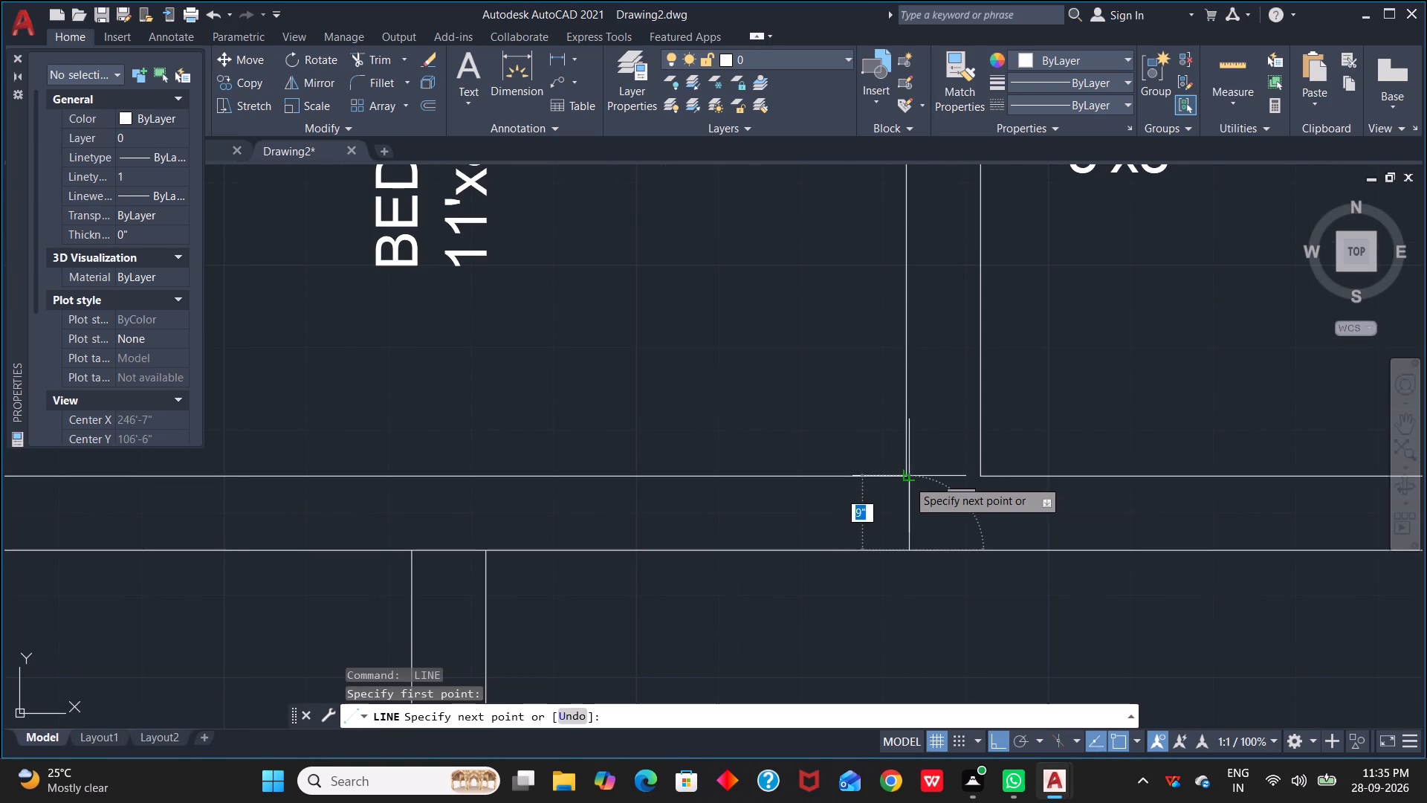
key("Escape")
Draw a vertical line from the lower bedroom's corner beside the toilet wall down to the living hall's upper wall line.
scroll(902, 496, "up", 2)
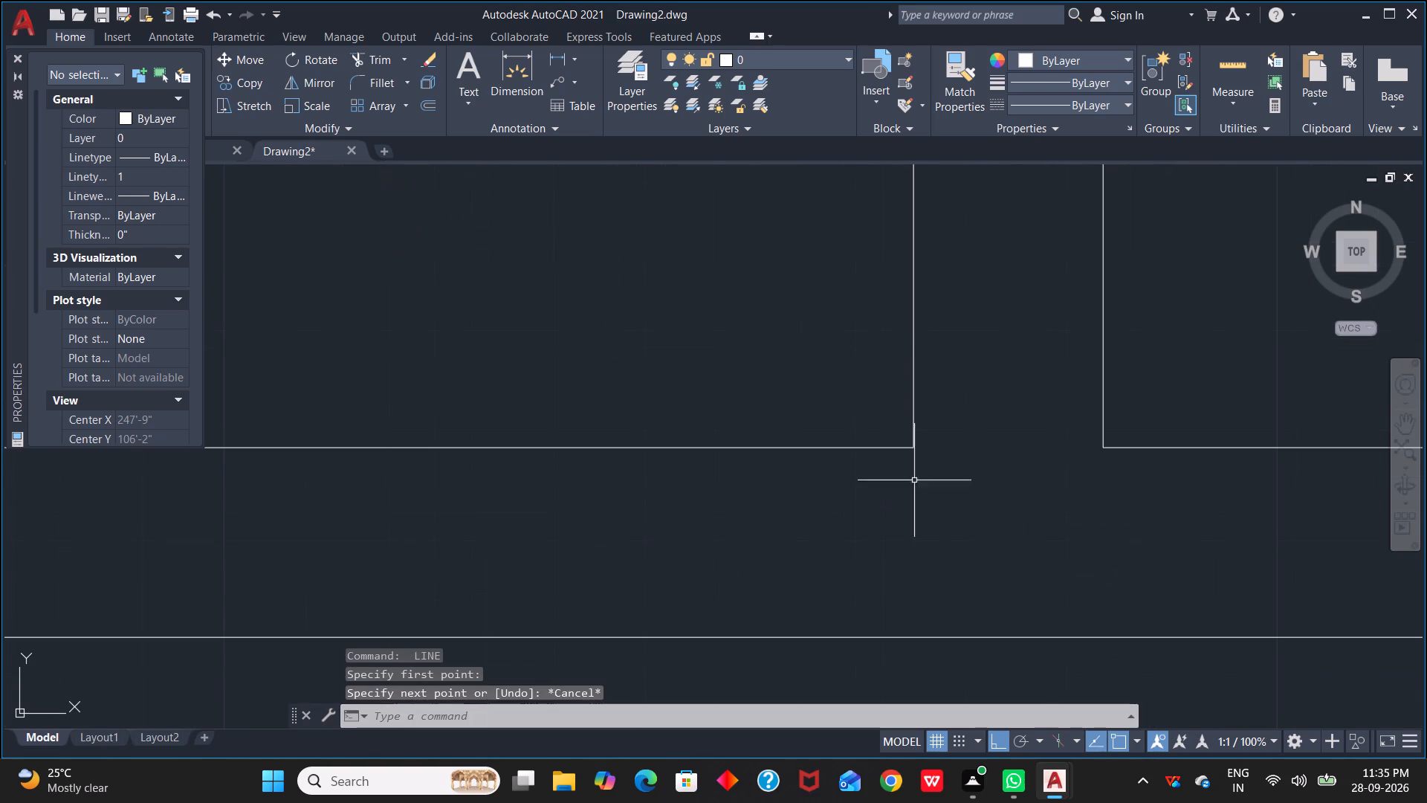
key("space")
left_click(911, 448)
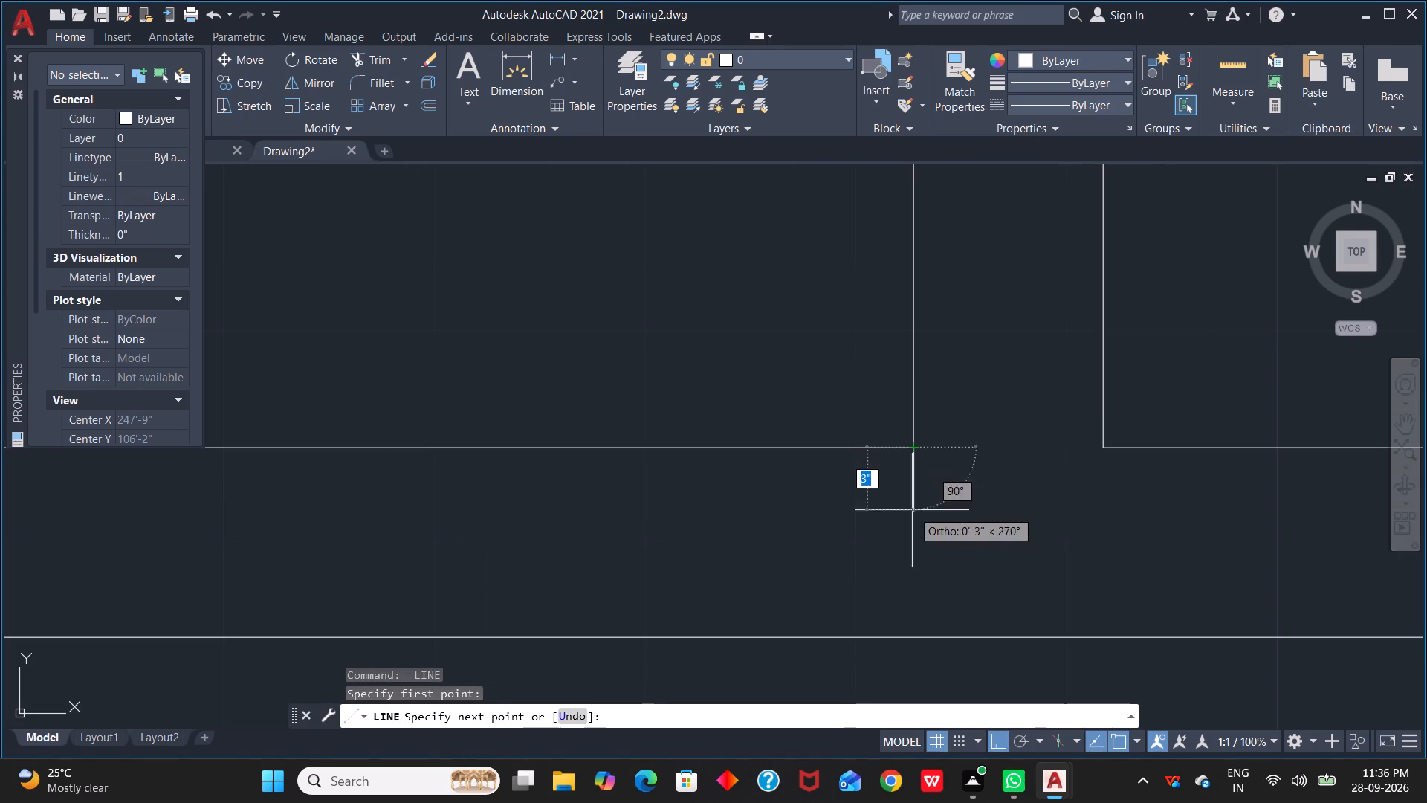
left_click(917, 638)
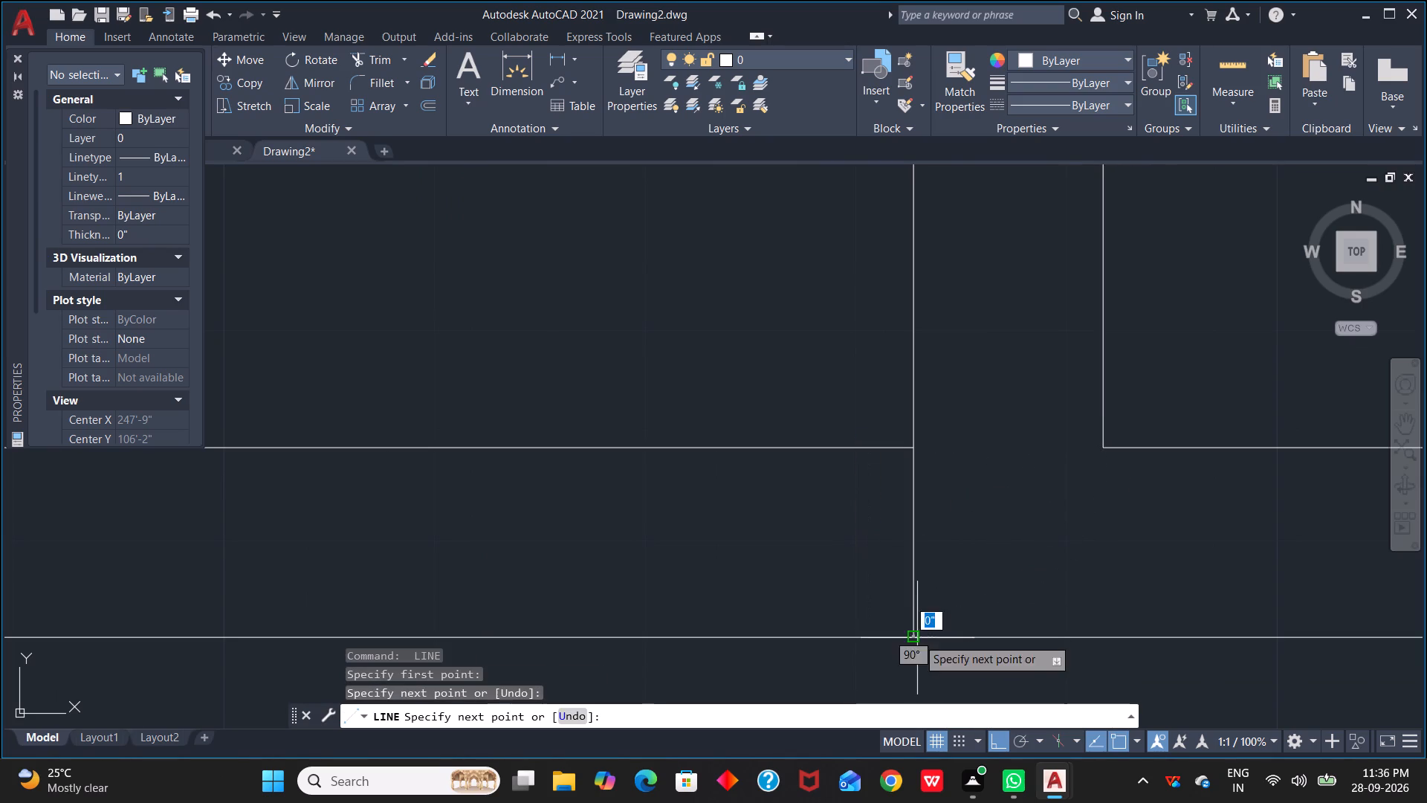
key("Escape")
Examine the lower unit's bedroom, toilet and living hall wall junctions, including the line closing the bedroom–toilet wall's upper end.
scroll(1046, 445, "down", 3)
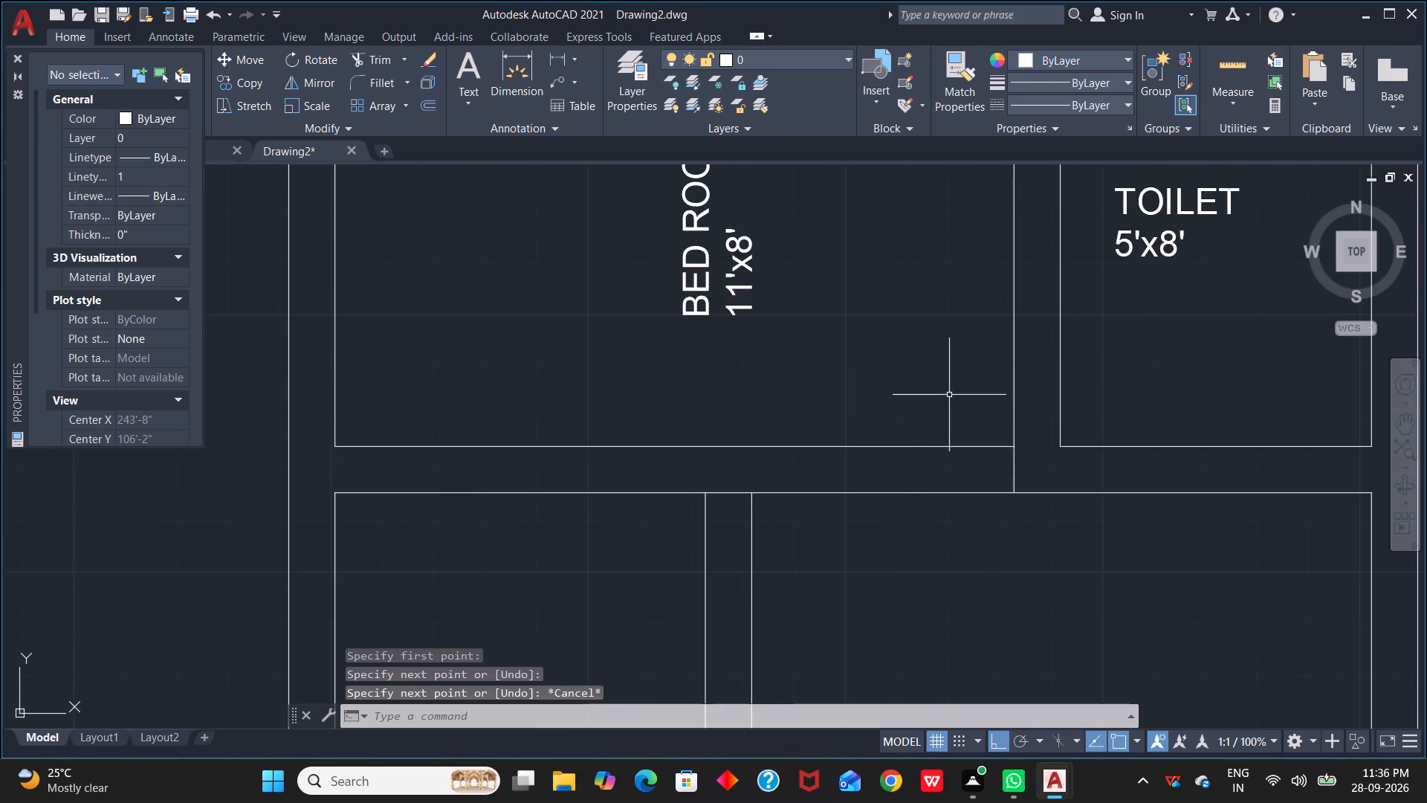
scroll(945, 384, "down", 2)
middle_click_drag(945, 384, 921, 354)
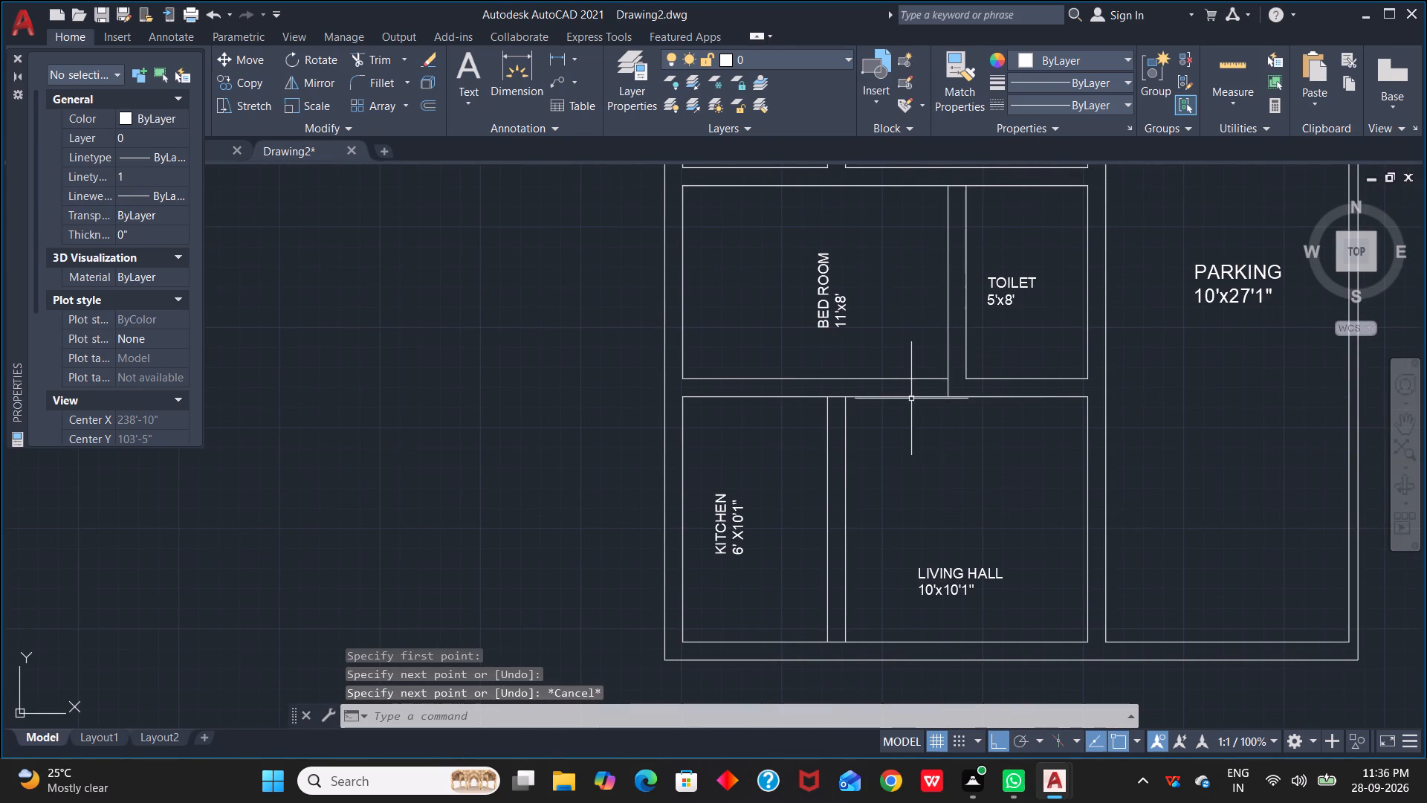
scroll(1027, 555, "up", 1)
scroll(1012, 555, "down", 1)
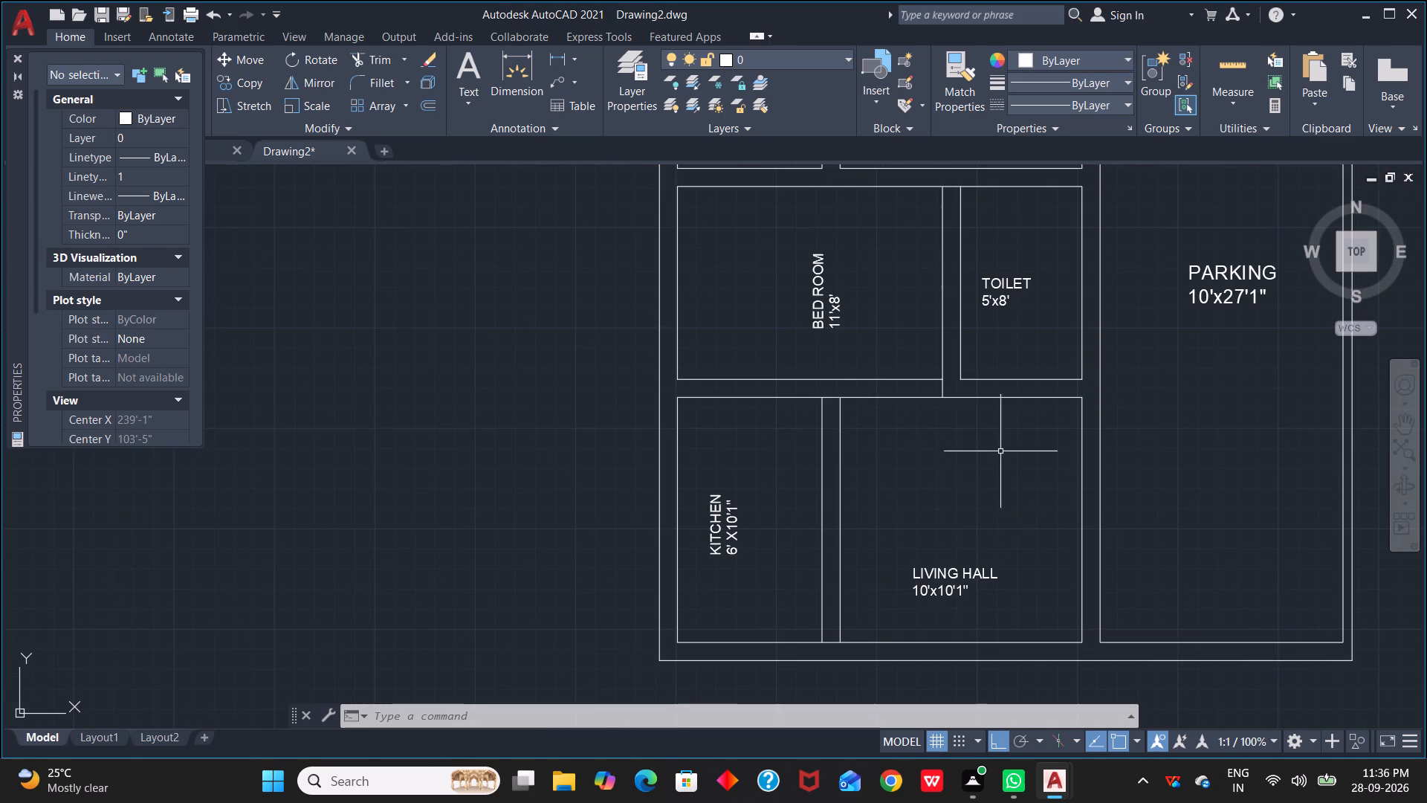
scroll(952, 188, "up", 2)
scroll(952, 188, "down", 1)
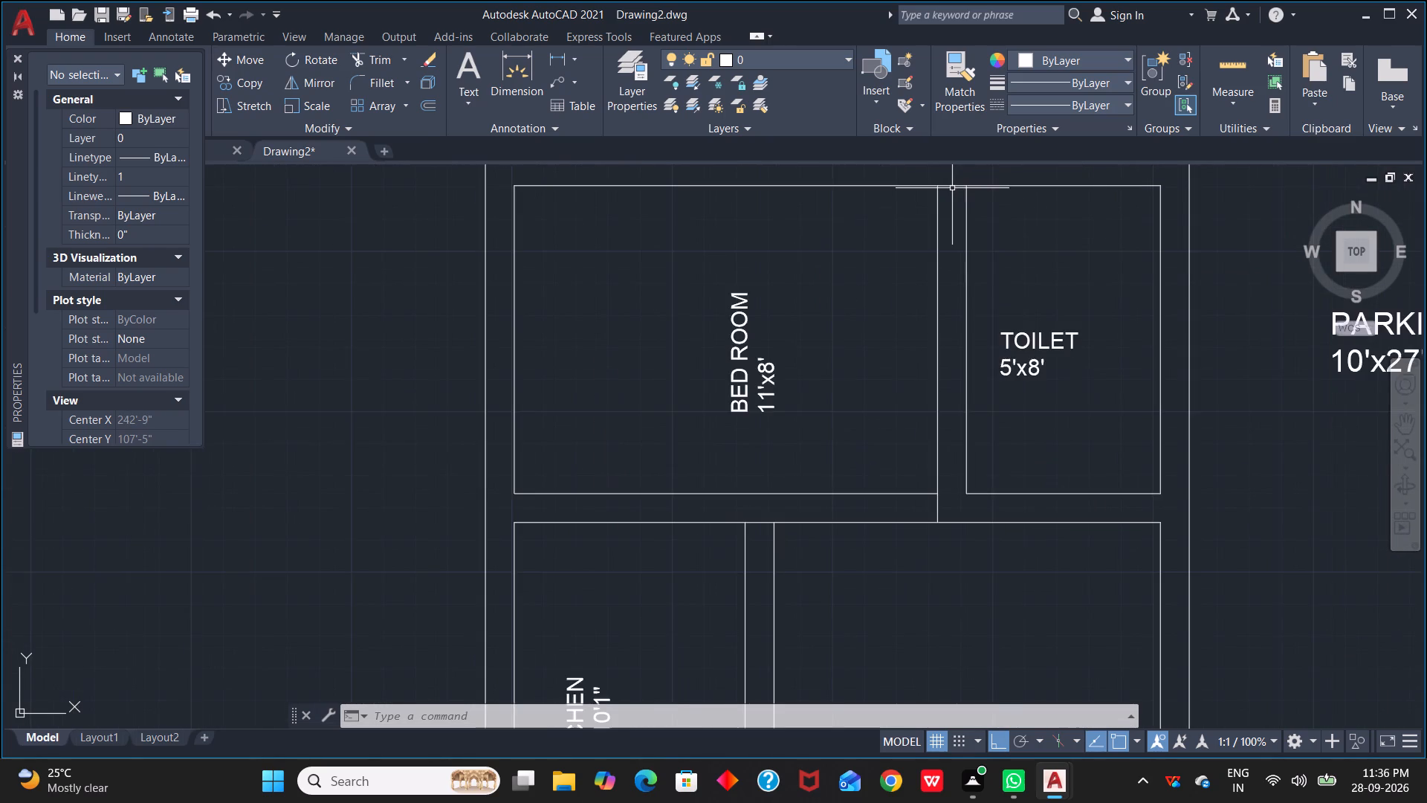
scroll(951, 192, "down", 1)
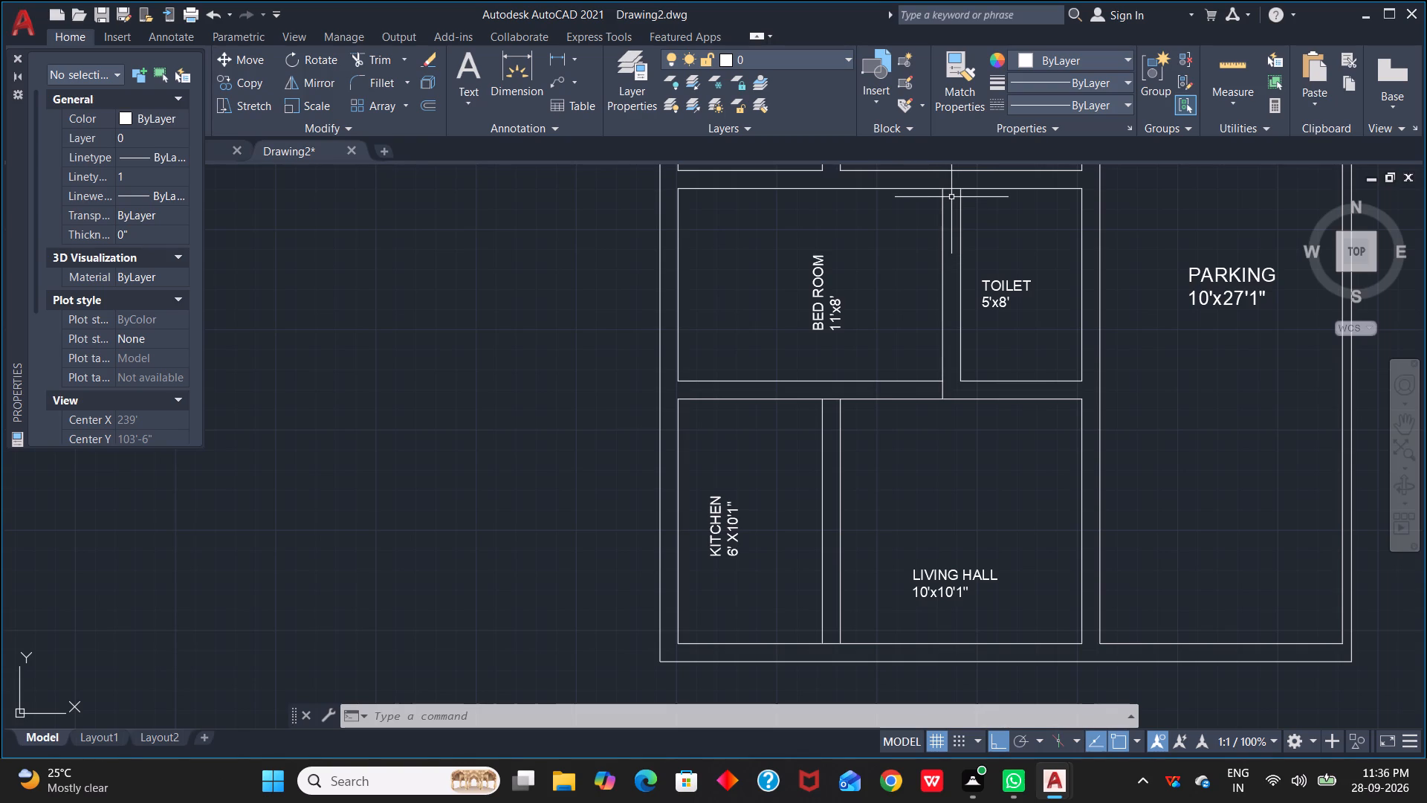
scroll(953, 189, "up", 2)
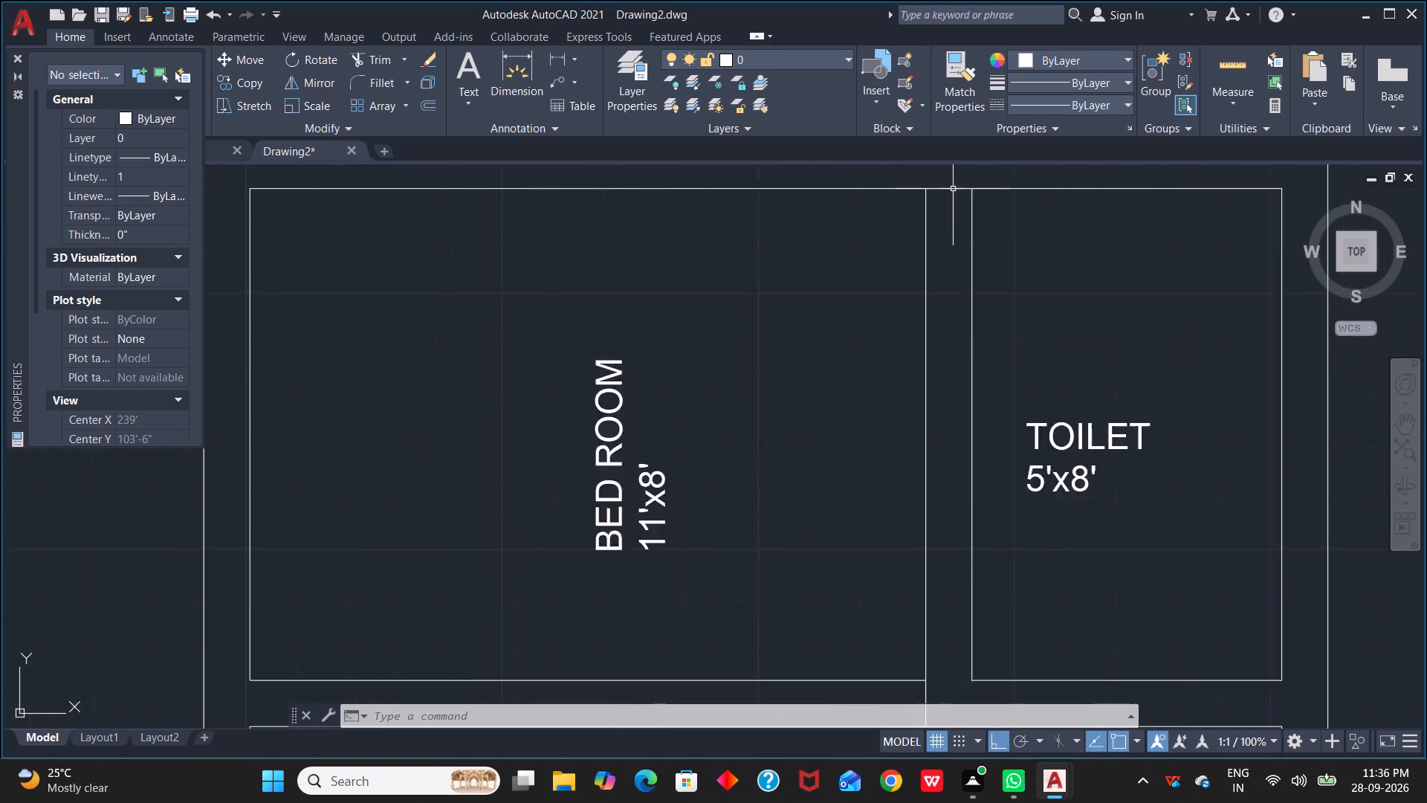
scroll(953, 189, "up", 1)
middle_click_drag(948, 208, 951, 266)
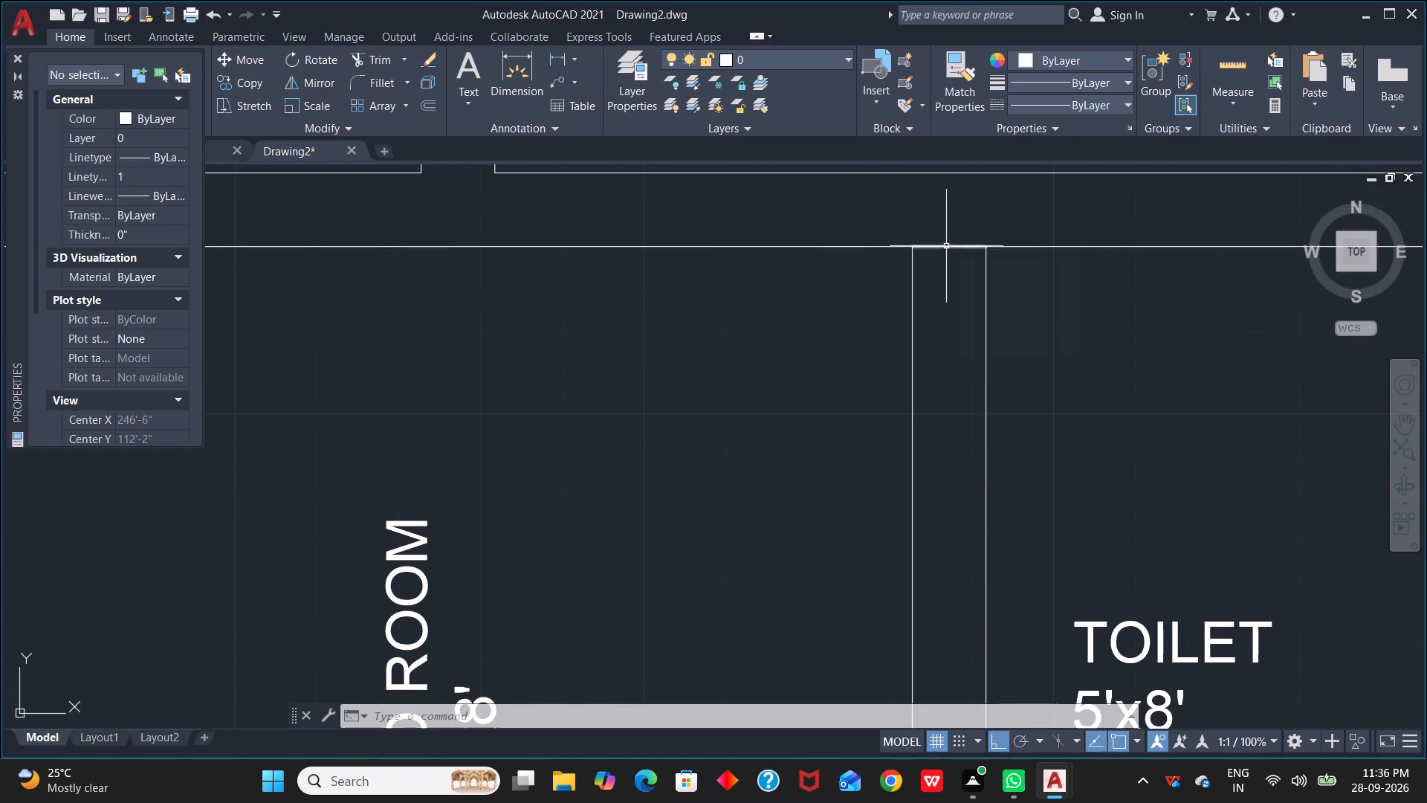
left_click(946, 246)
key("Escape")
scroll(968, 313, "down", 2)
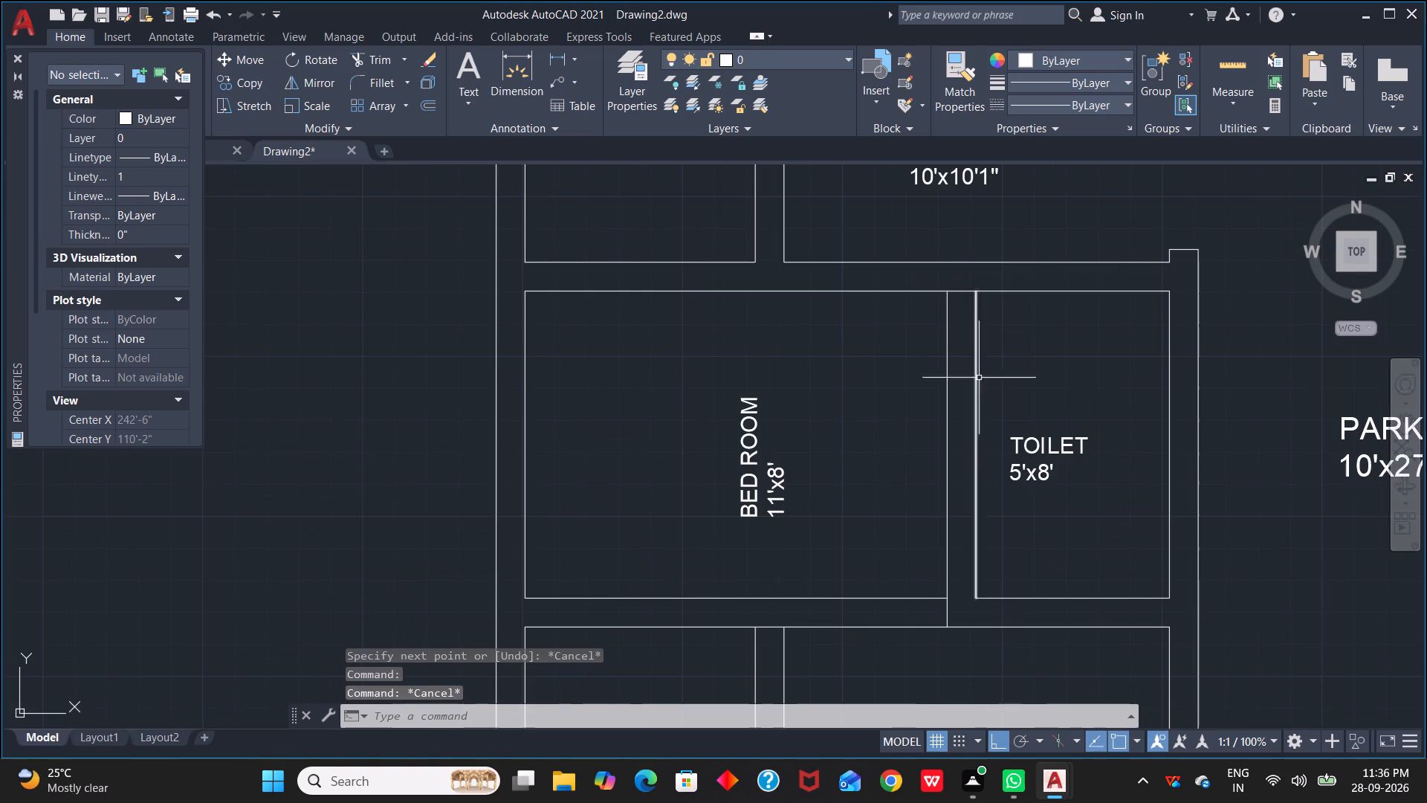
Draw a short horizontal line across the lower end of the wall between the lower living hall and the parking.
middle_click_drag(965, 363, 969, 170)
middle_click_drag(965, 491, 948, 451)
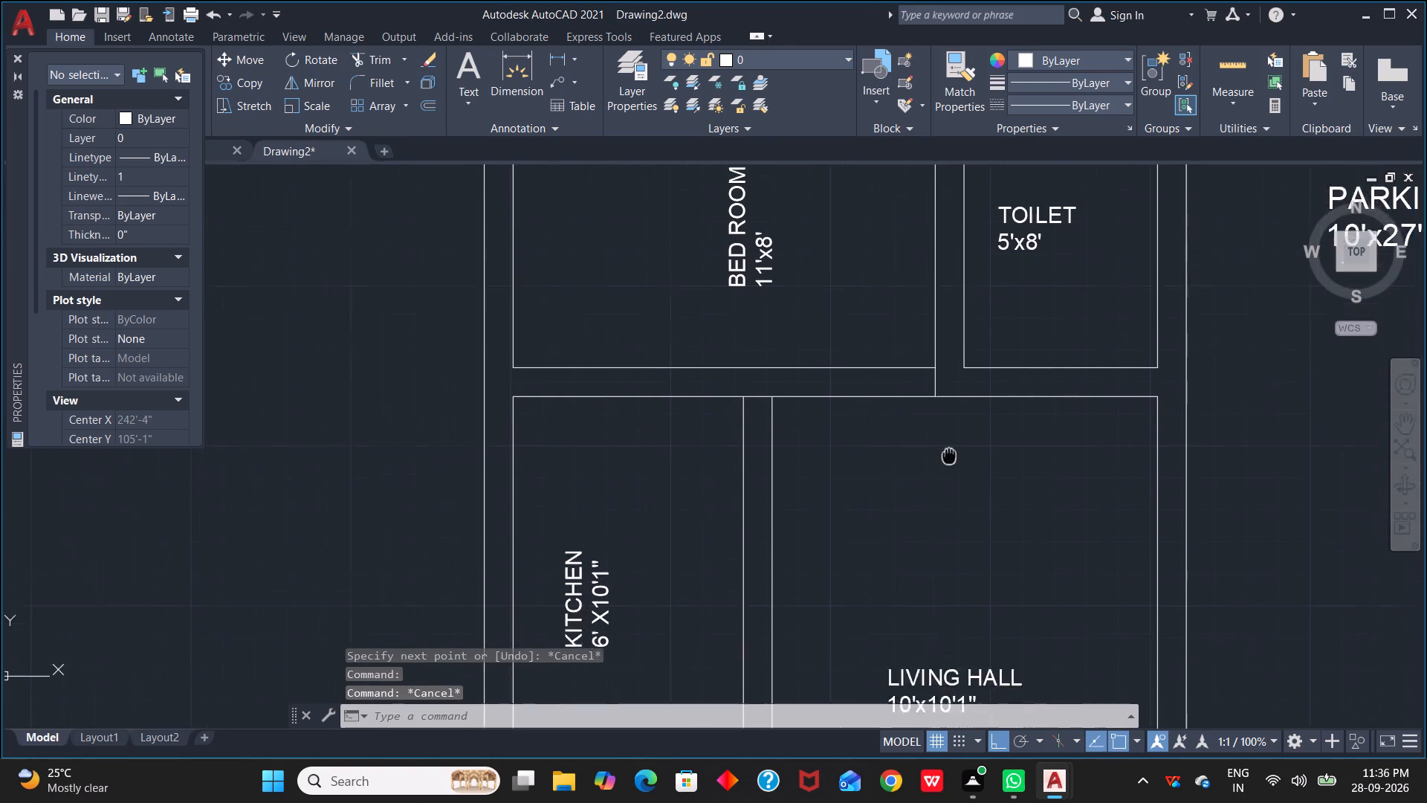
middle_click_drag(948, 451, 944, 307)
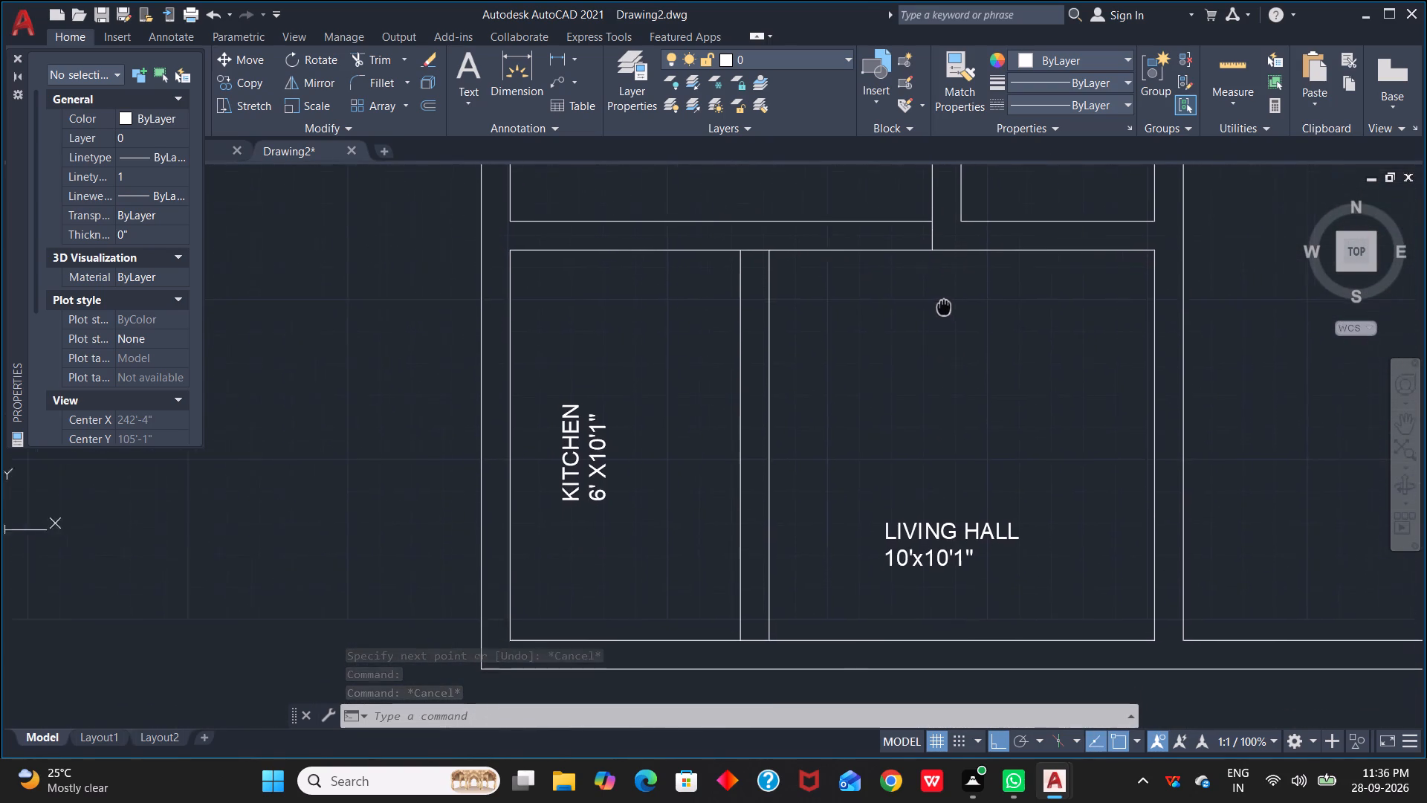
middle_click_drag(944, 307, 711, 298)
scroll(928, 630, "up", 1)
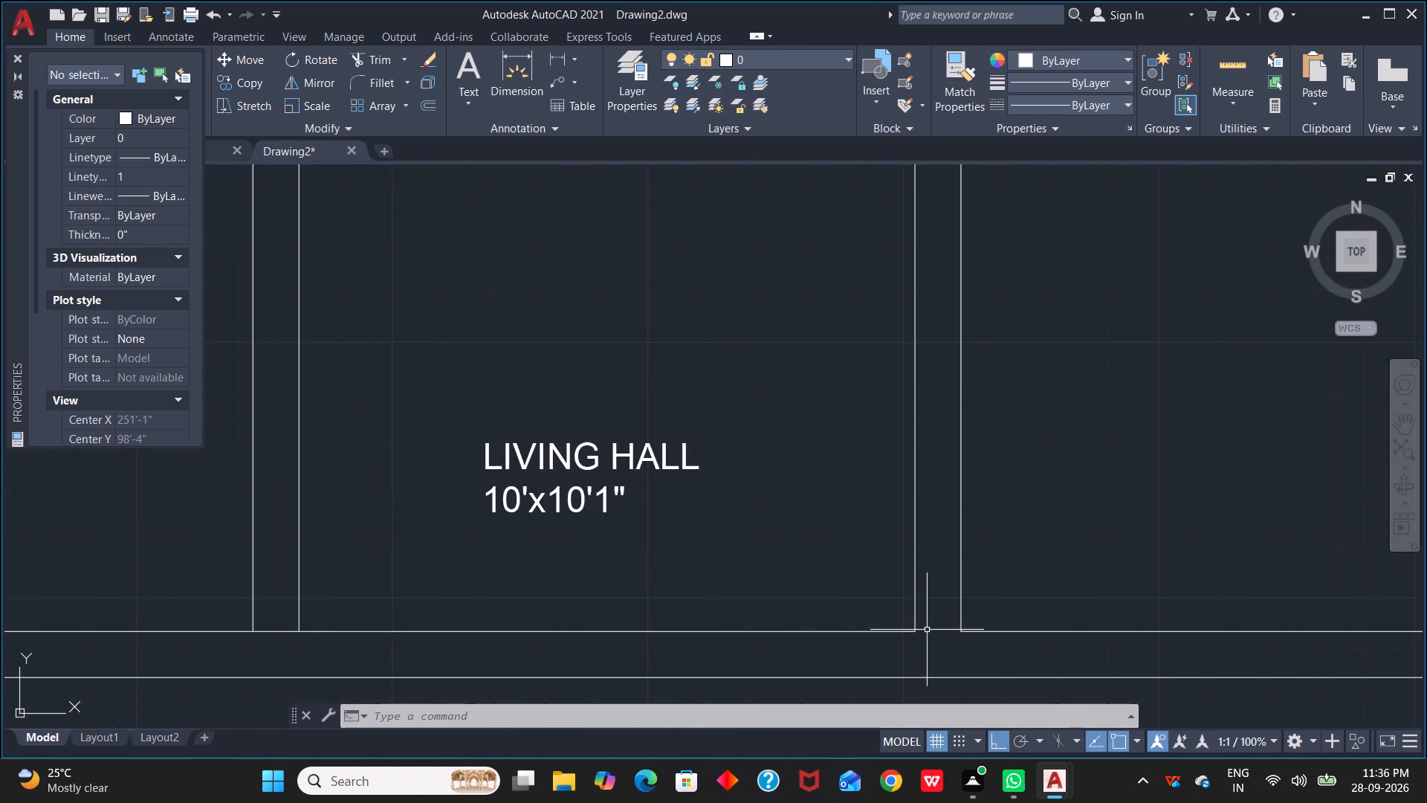
key("space")
left_click(917, 634)
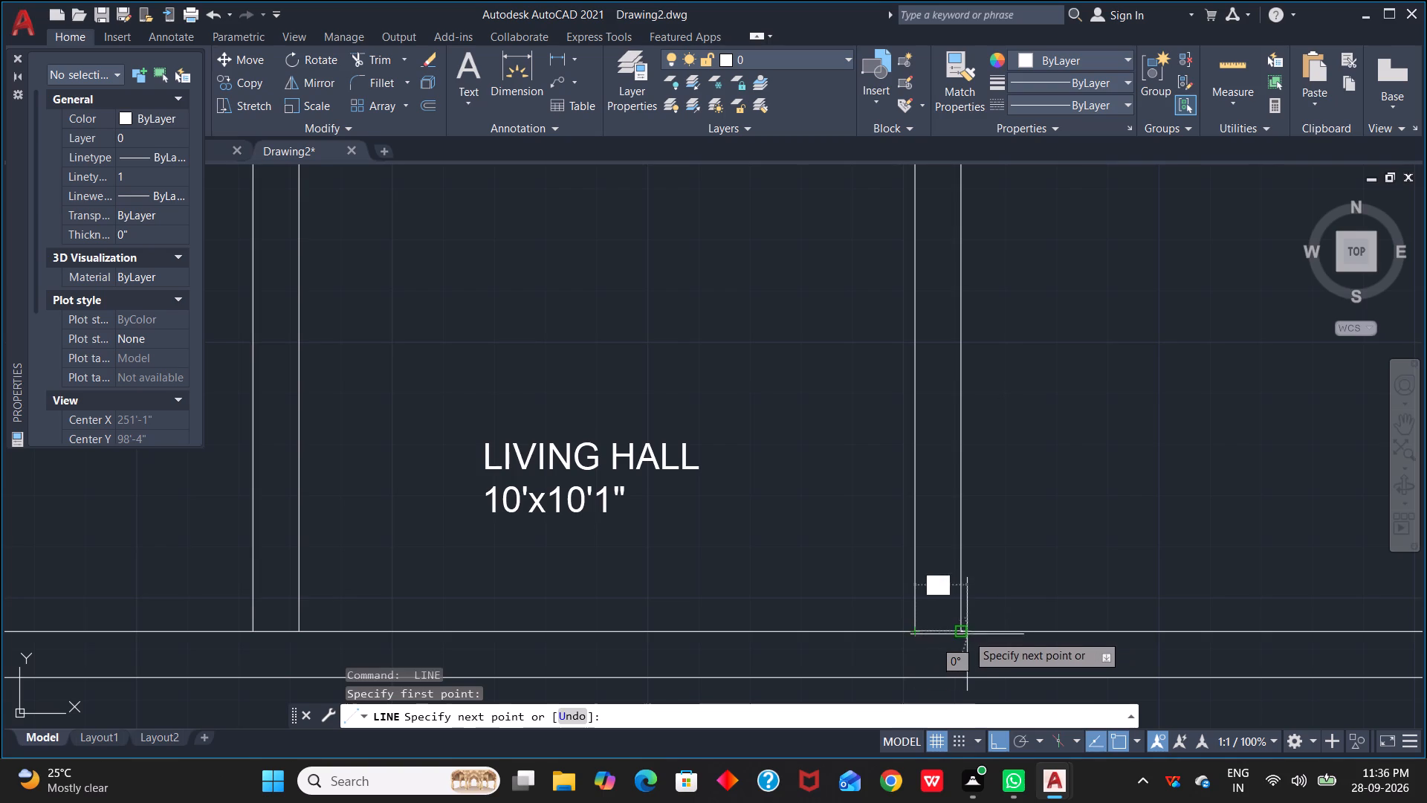
left_click(962, 631)
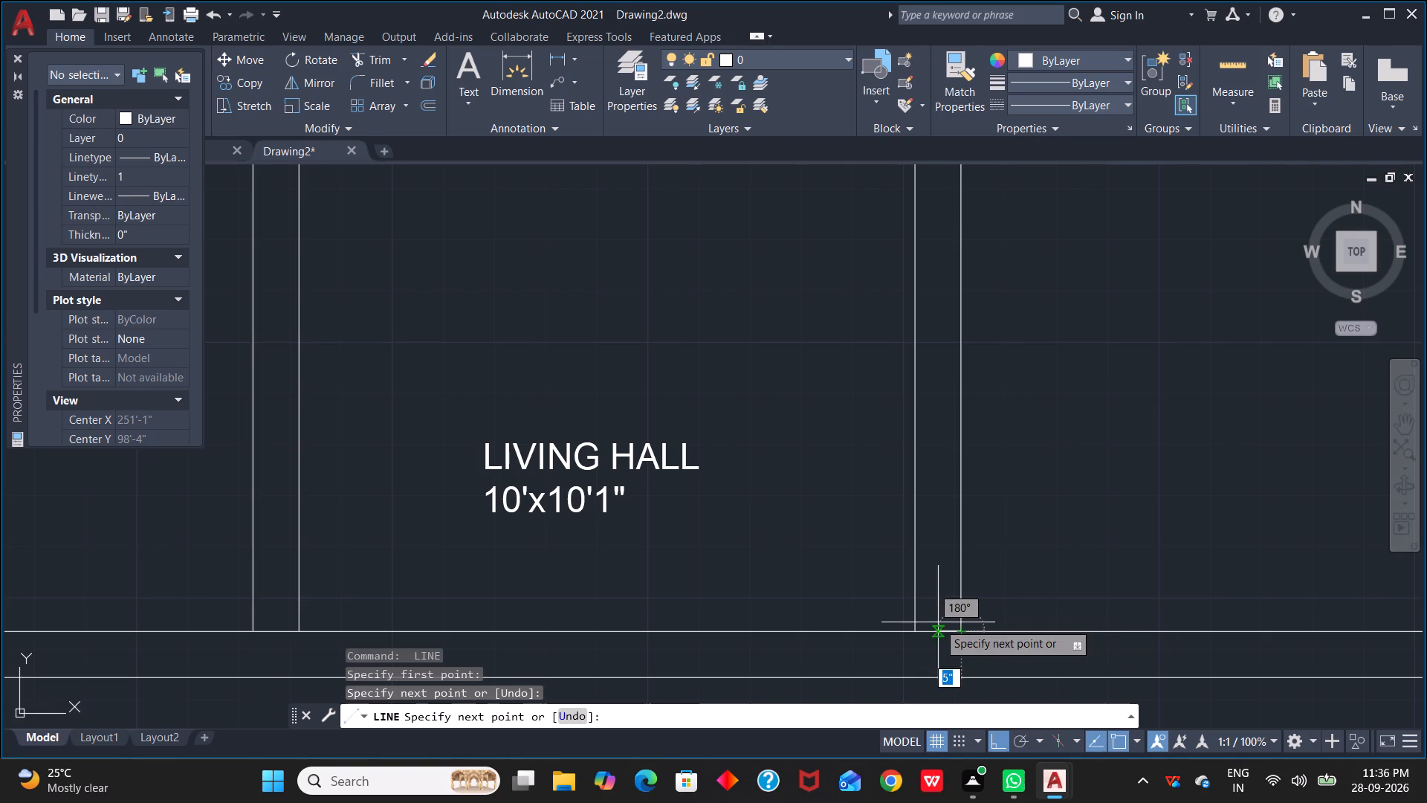
key("Escape")
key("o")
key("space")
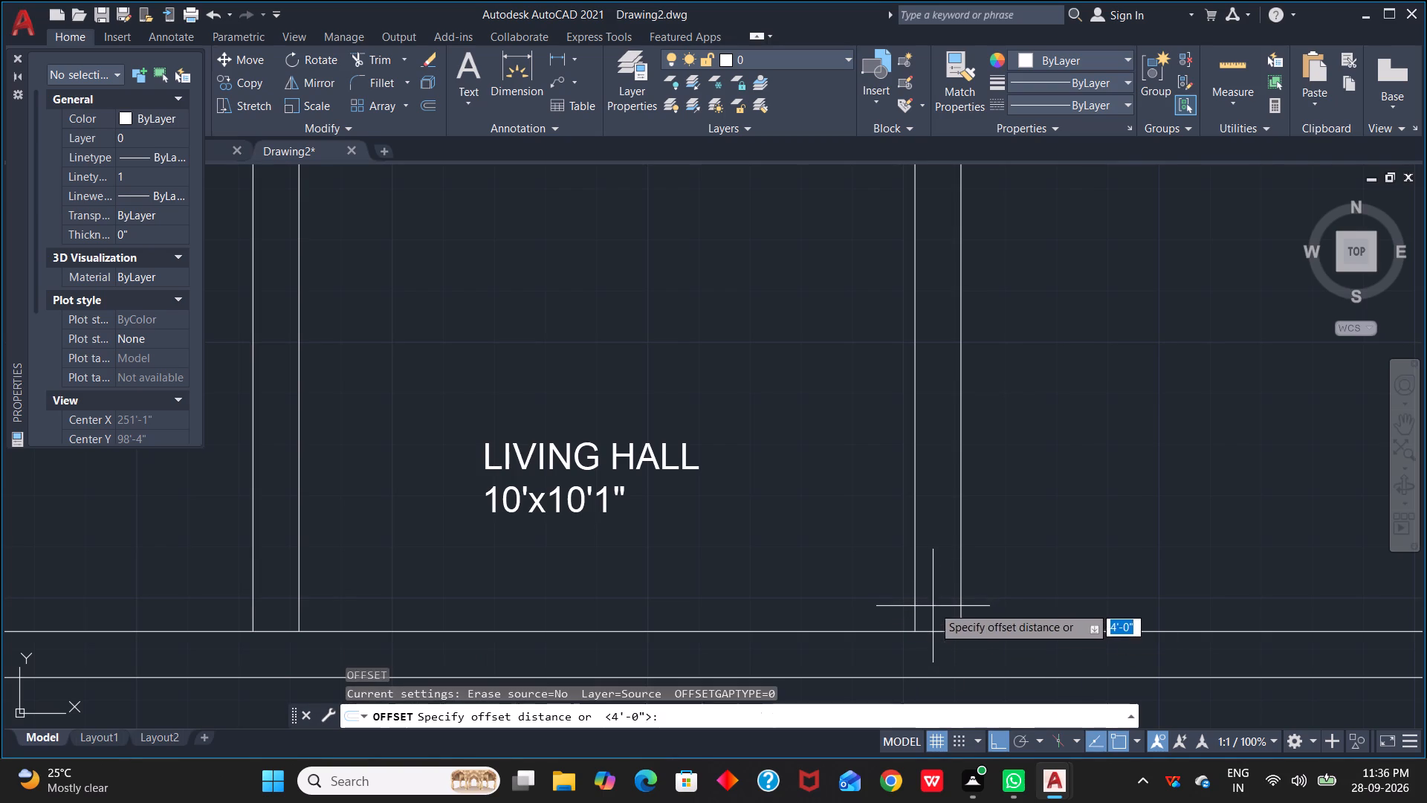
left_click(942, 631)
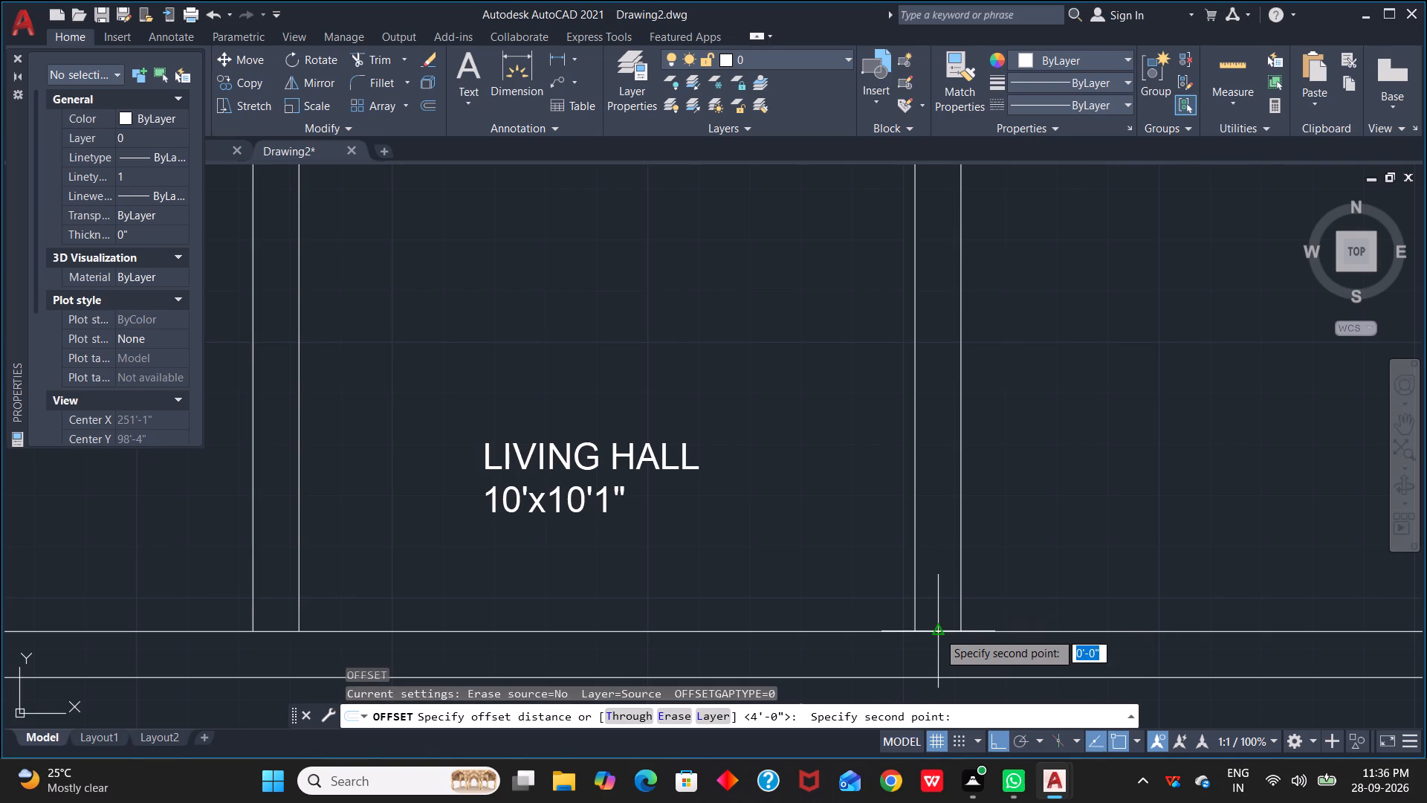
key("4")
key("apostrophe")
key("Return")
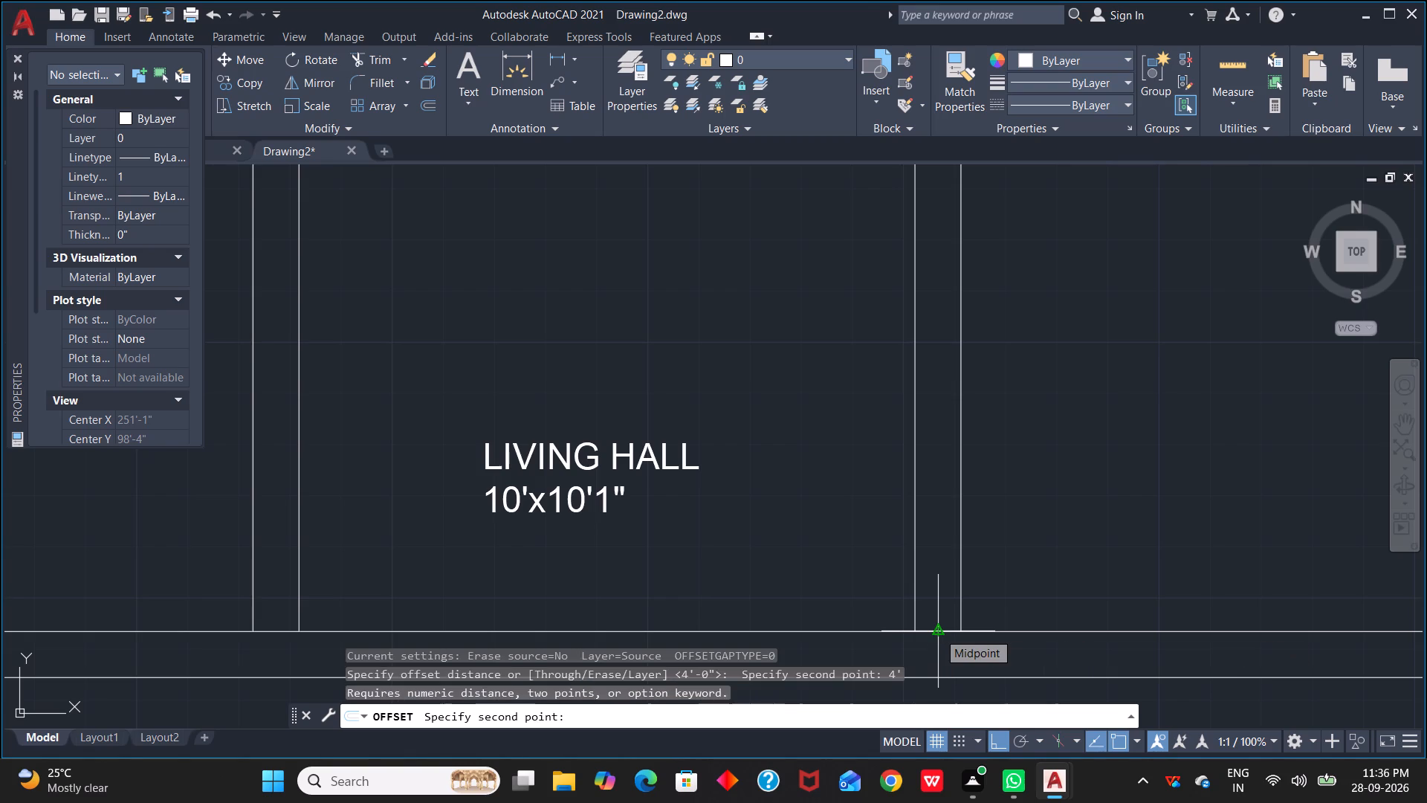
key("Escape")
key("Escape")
Offset the short line at the hall–parking wall's lower end 4" upward, and offset that copy 4' upward to mark the entrance opening.
type("O")
key("space")
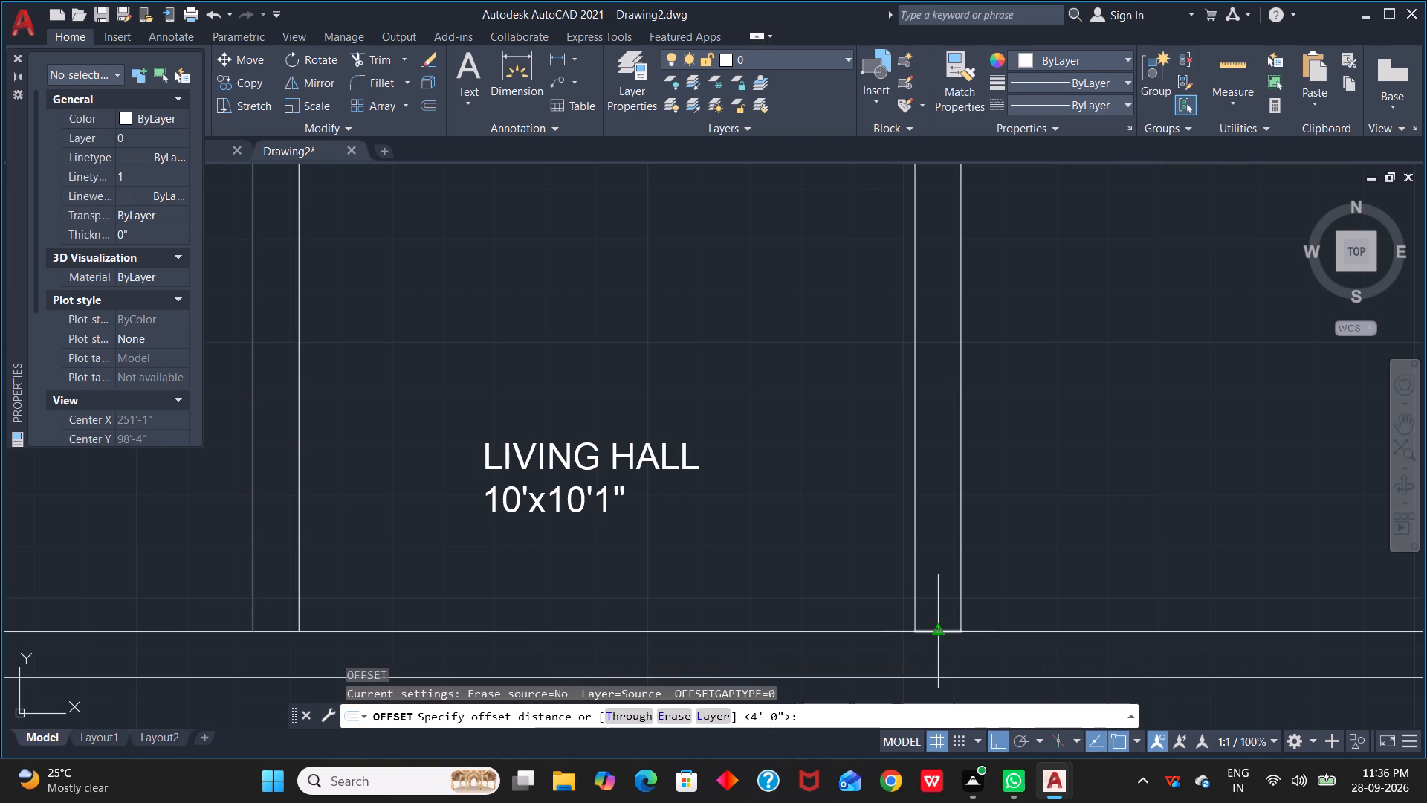
type("4\"")
key("space")
left_click(938, 632)
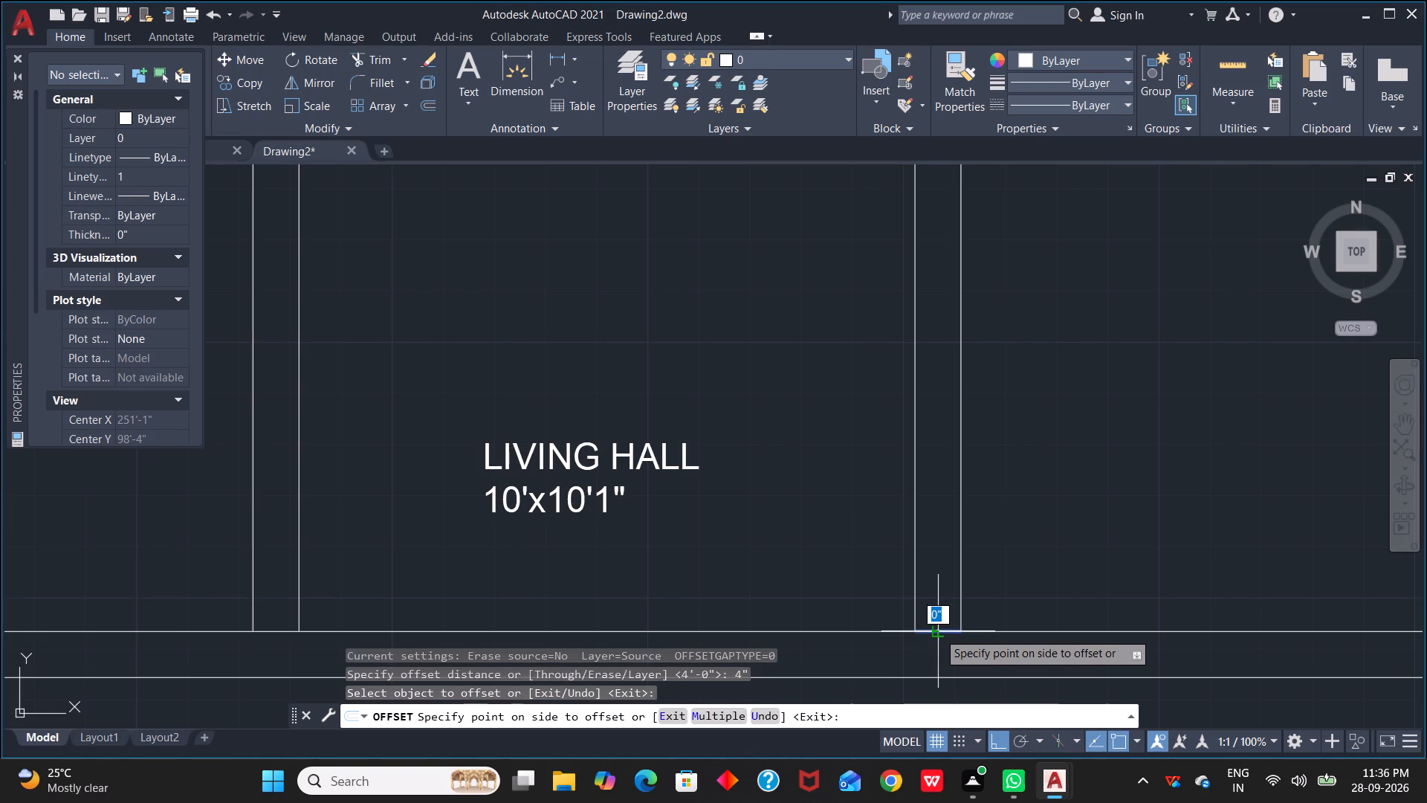
left_click(942, 604)
left_click(945, 613)
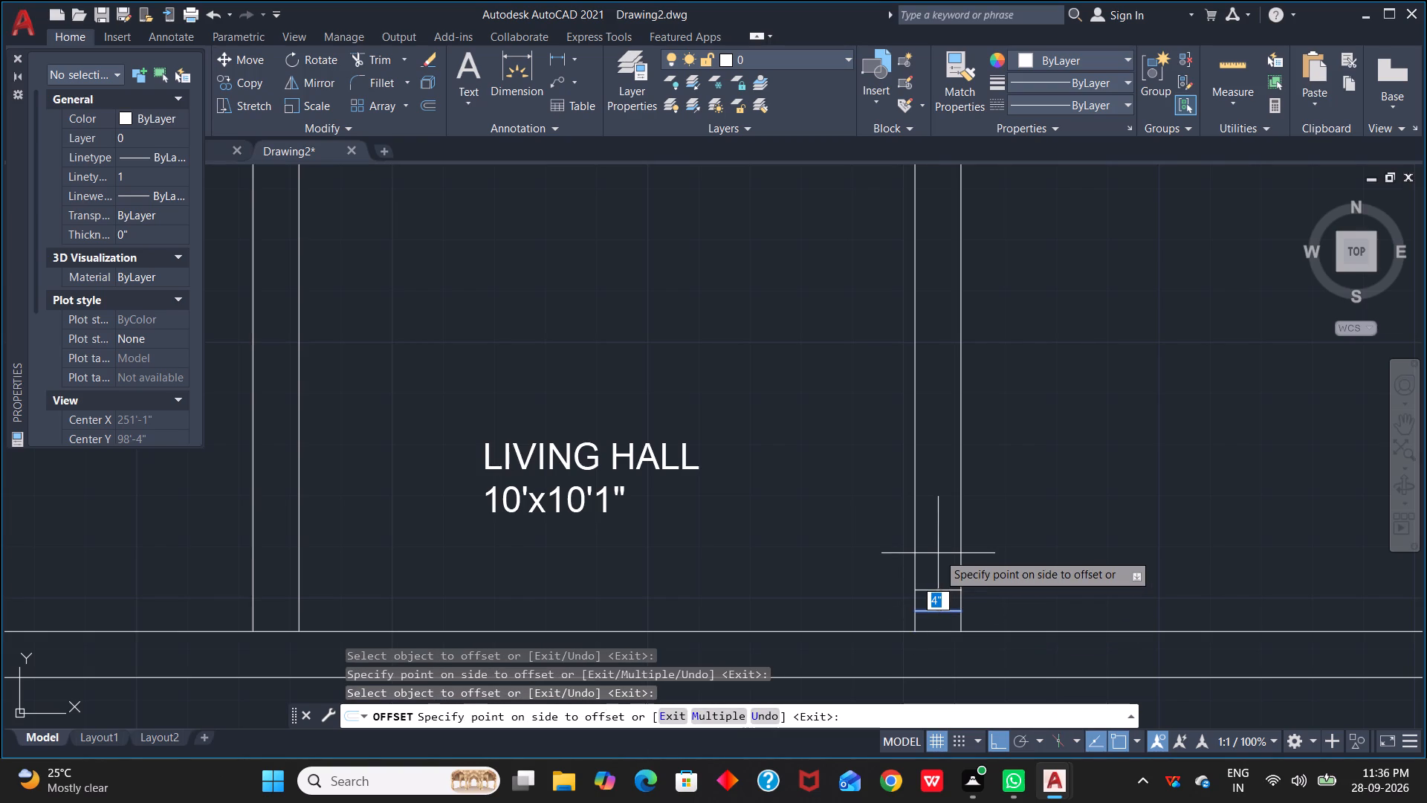
type("4'")
key("Return")
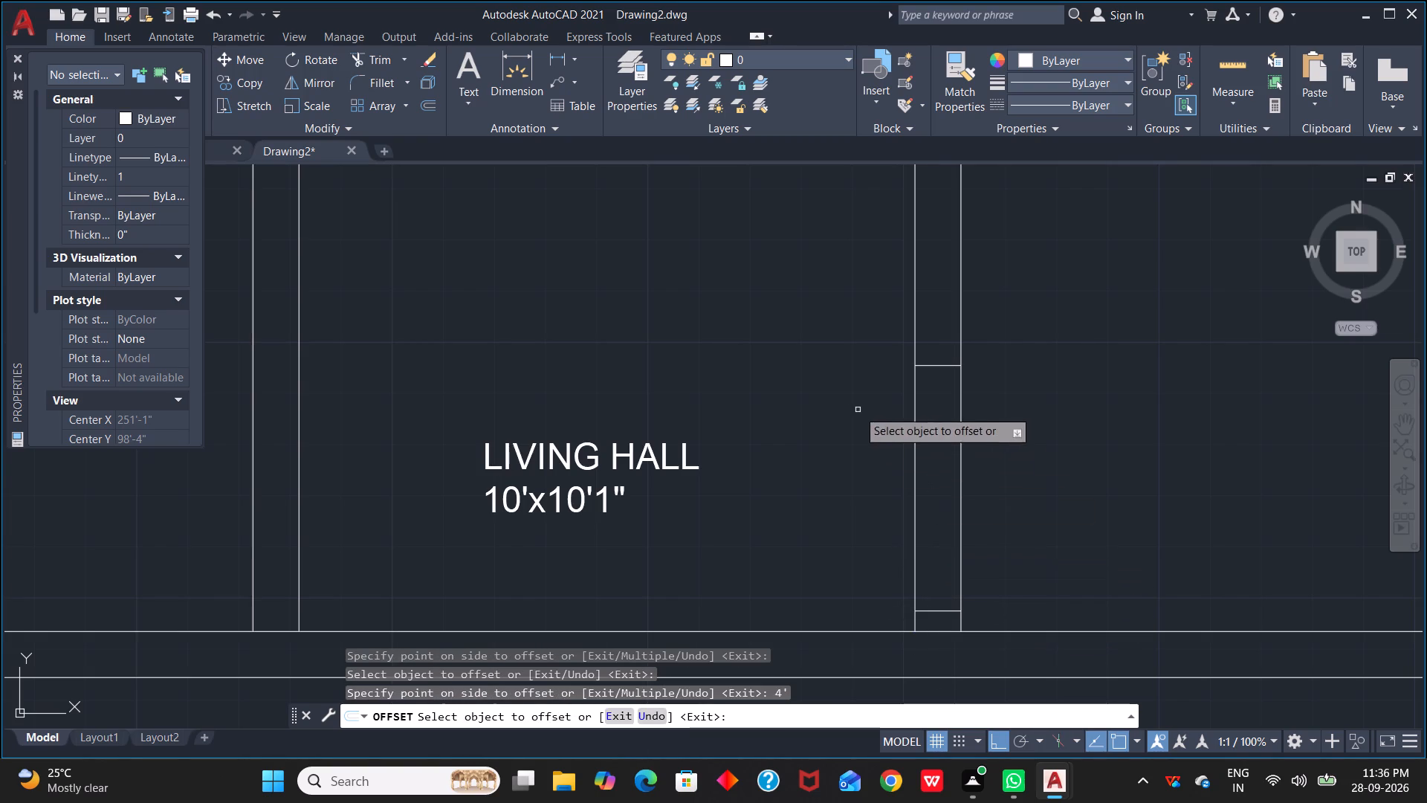
Offset the lower living hall and kitchen's upper wall line 4.5' downward across the kitchen partition.
scroll(850, 410, "down", 2)
middle_click_drag(666, 358, 798, 407)
scroll(795, 377, "up", 1)
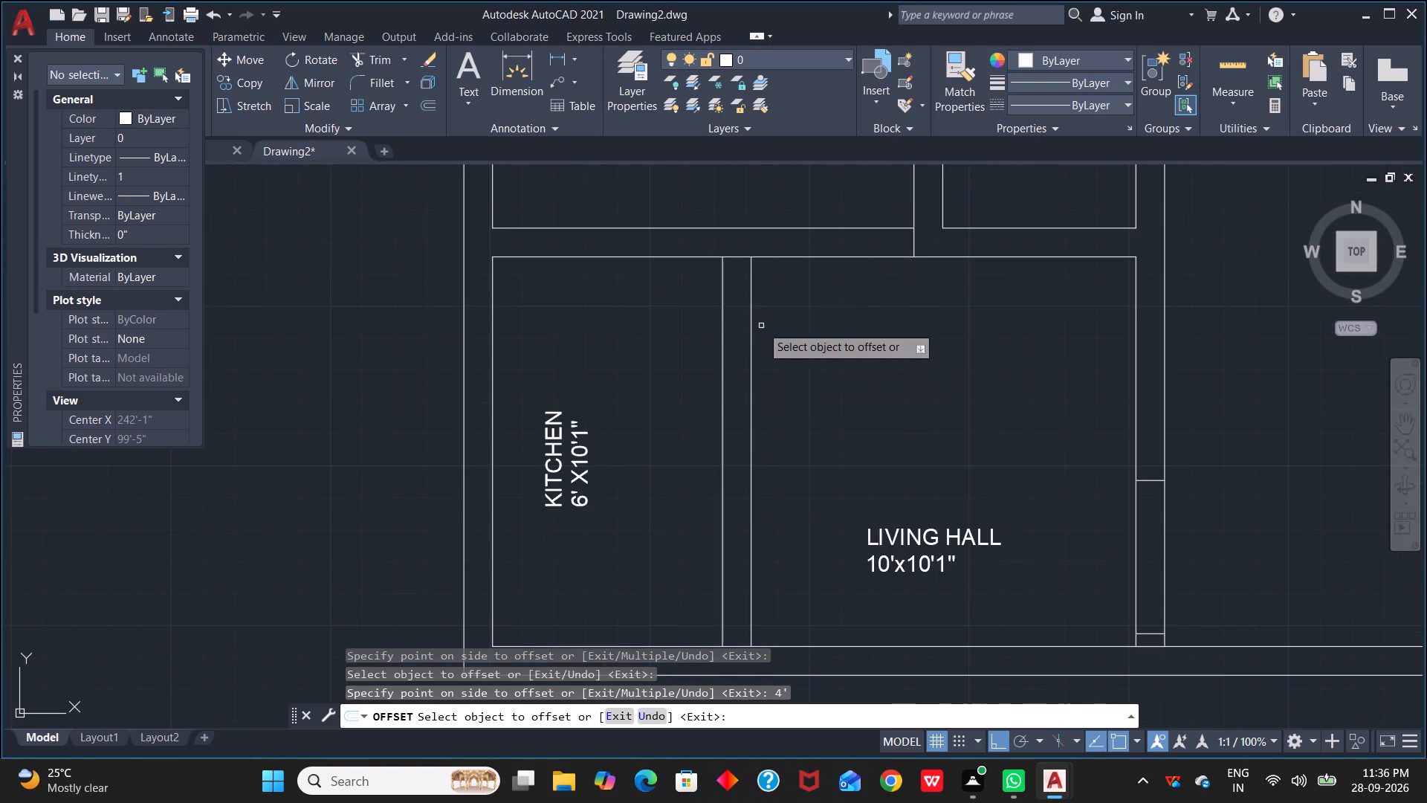
left_click(737, 255)
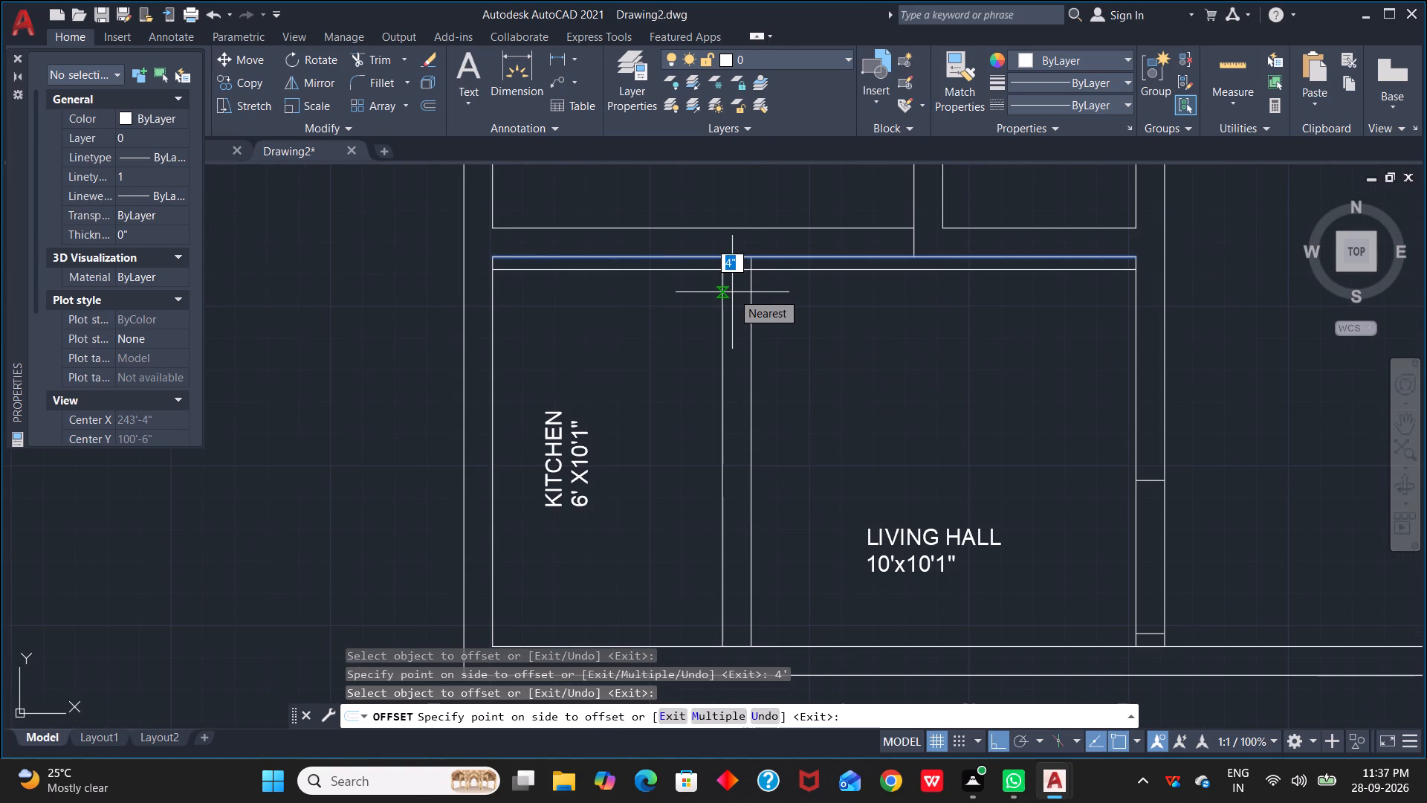
scroll(735, 279, "up", 1)
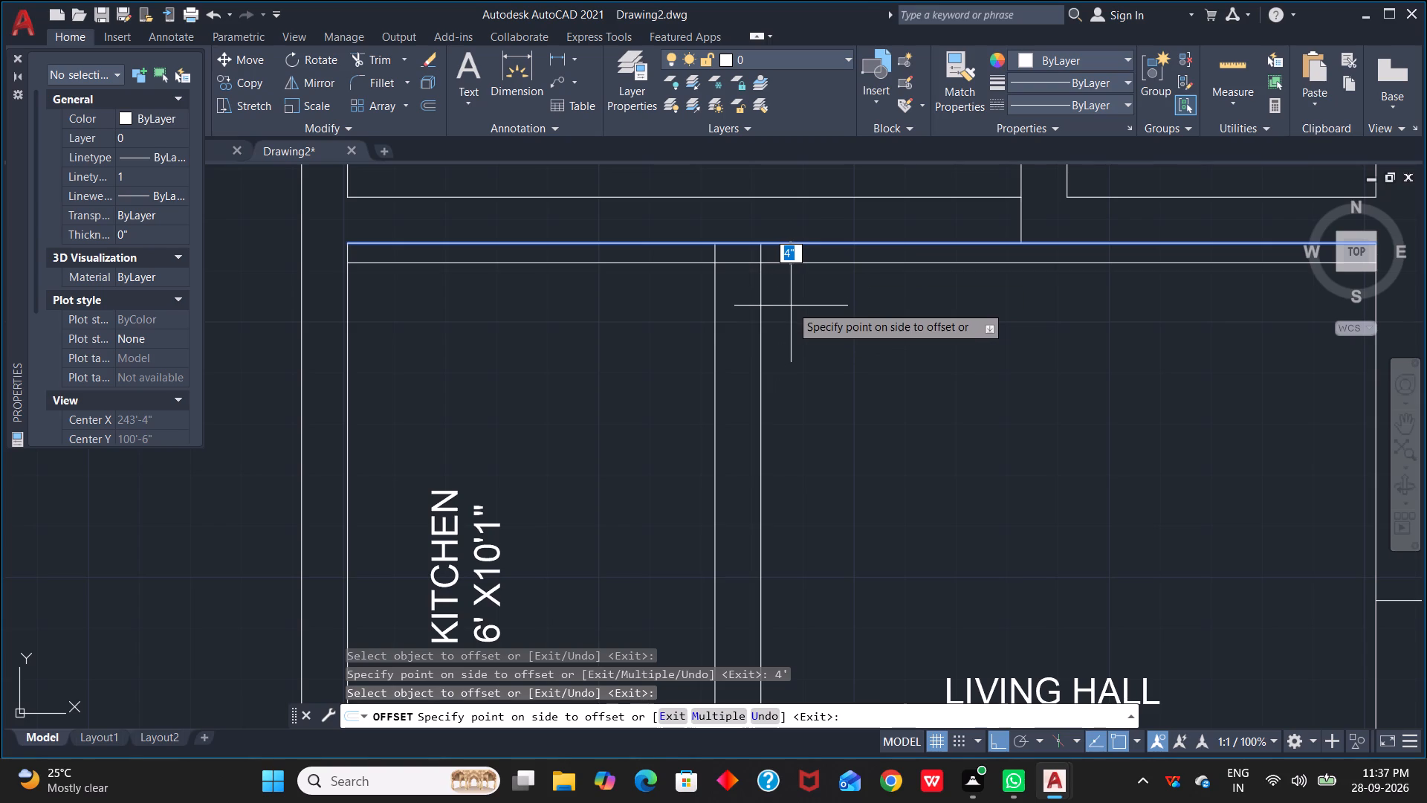
scroll(903, 331, "up", 2)
scroll(903, 331, "down", 4)
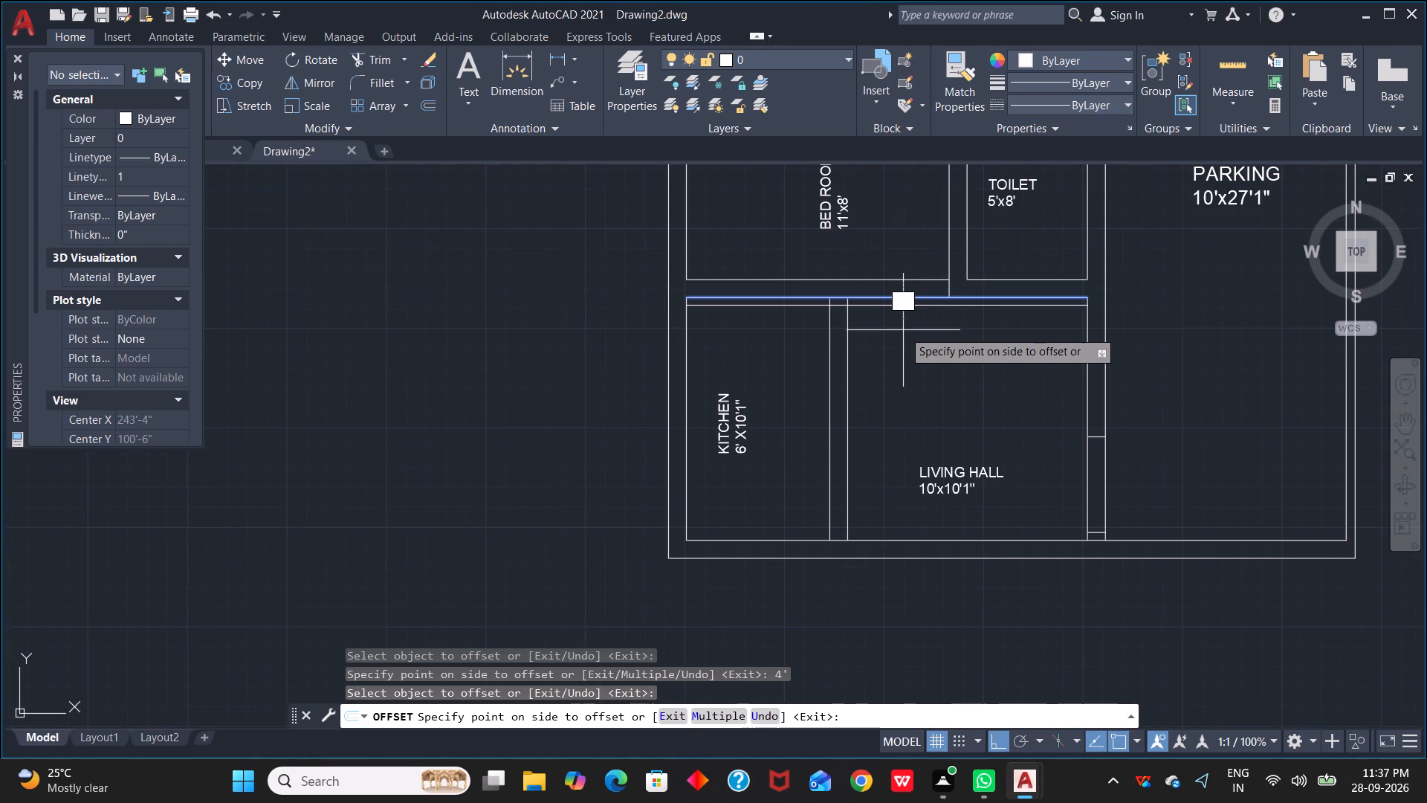
scroll(903, 329, "up", 1)
scroll(903, 329, "down", 1)
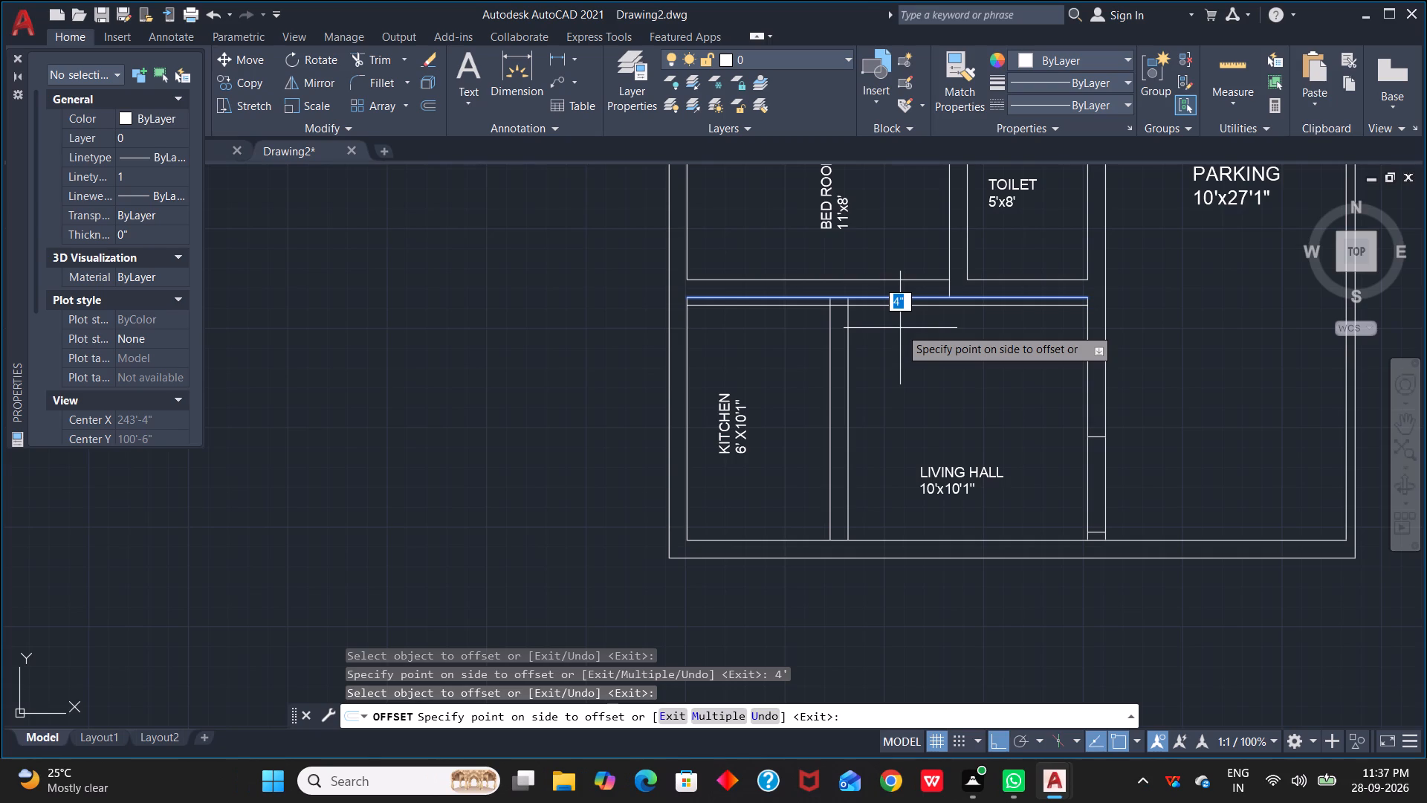
type("4.5")
key("apostrophe")
key("Return")
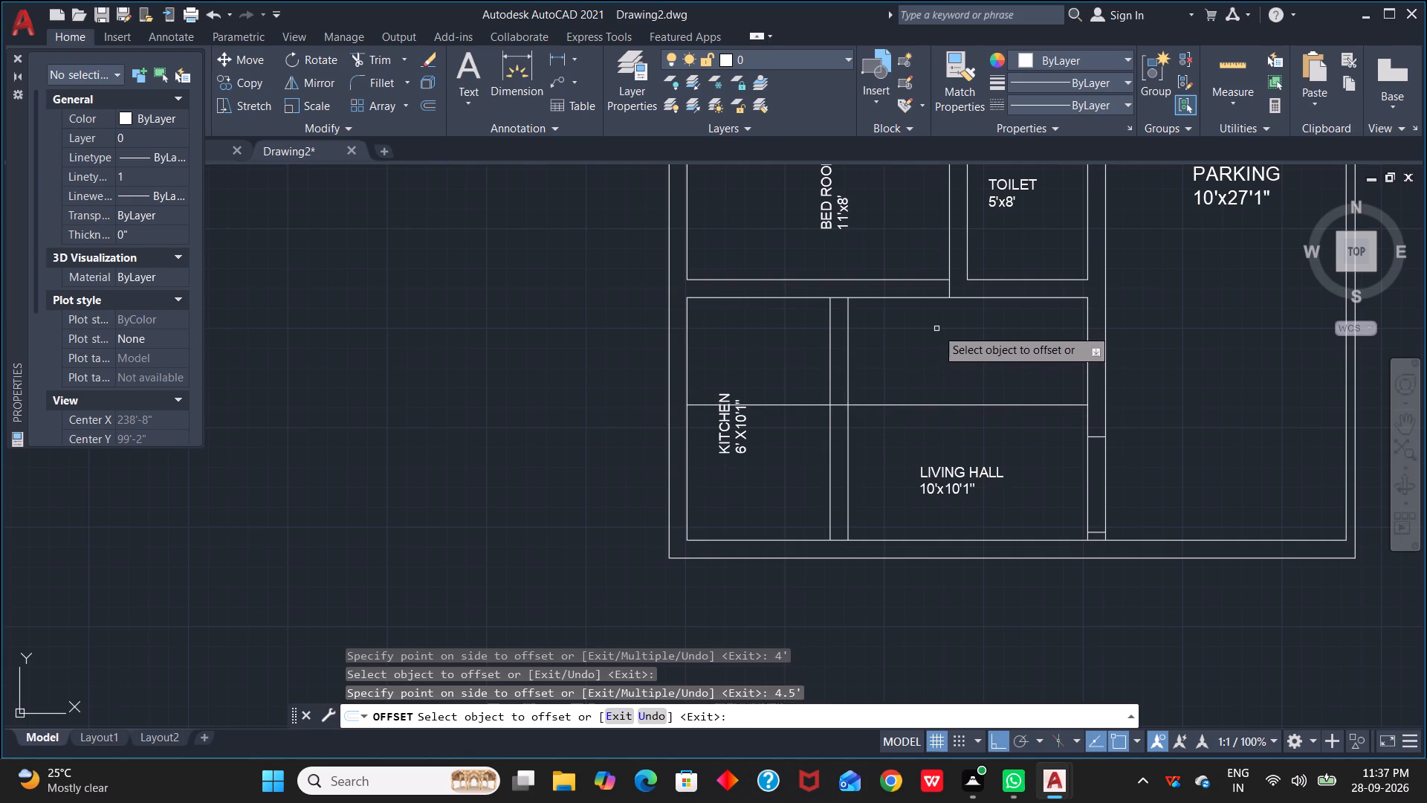
Offset the short vertical line in the wall below the lower bedroom 3' toward the kitchen side to mark the bedroom door.
scroll(946, 297, "up", 2)
left_click(956, 277)
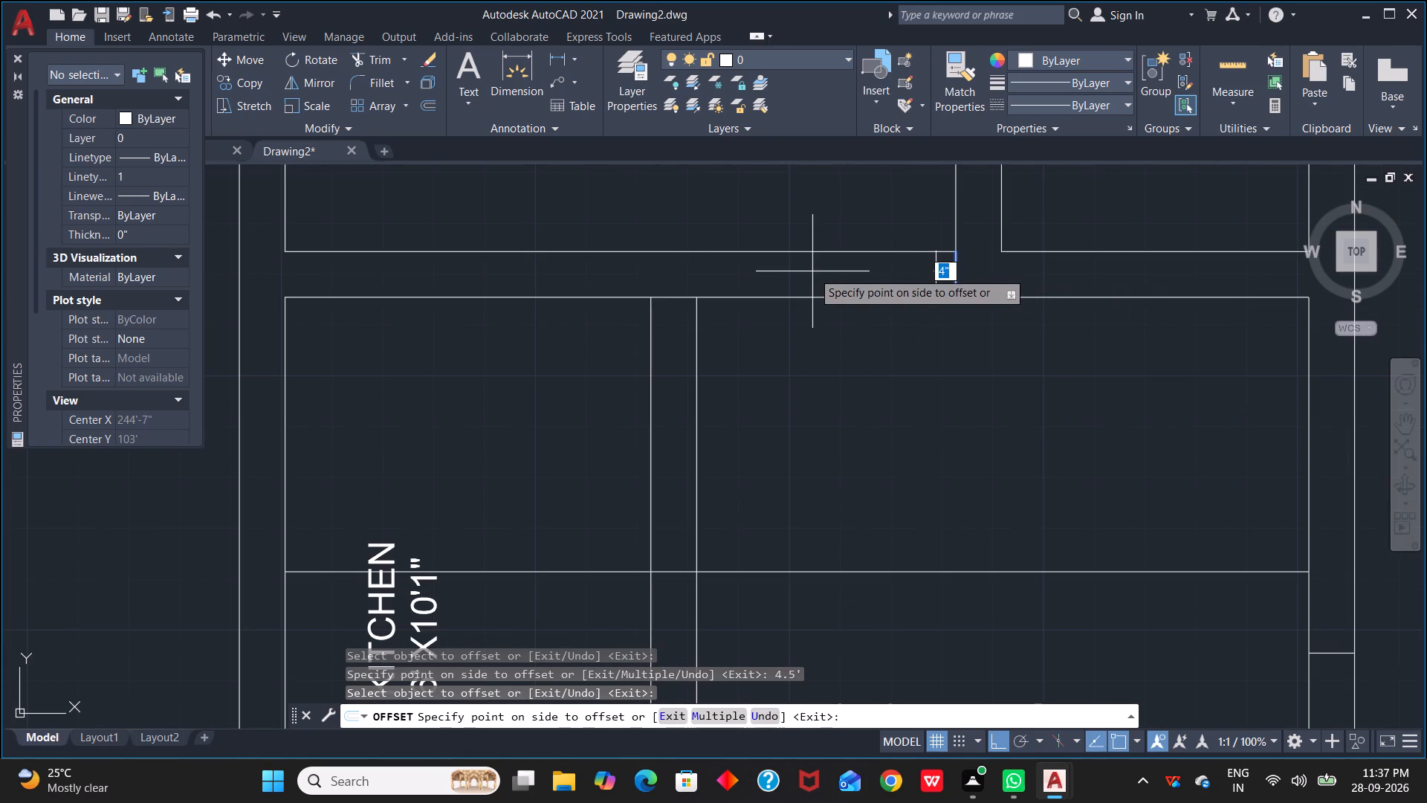
type("3'")
key("Return")
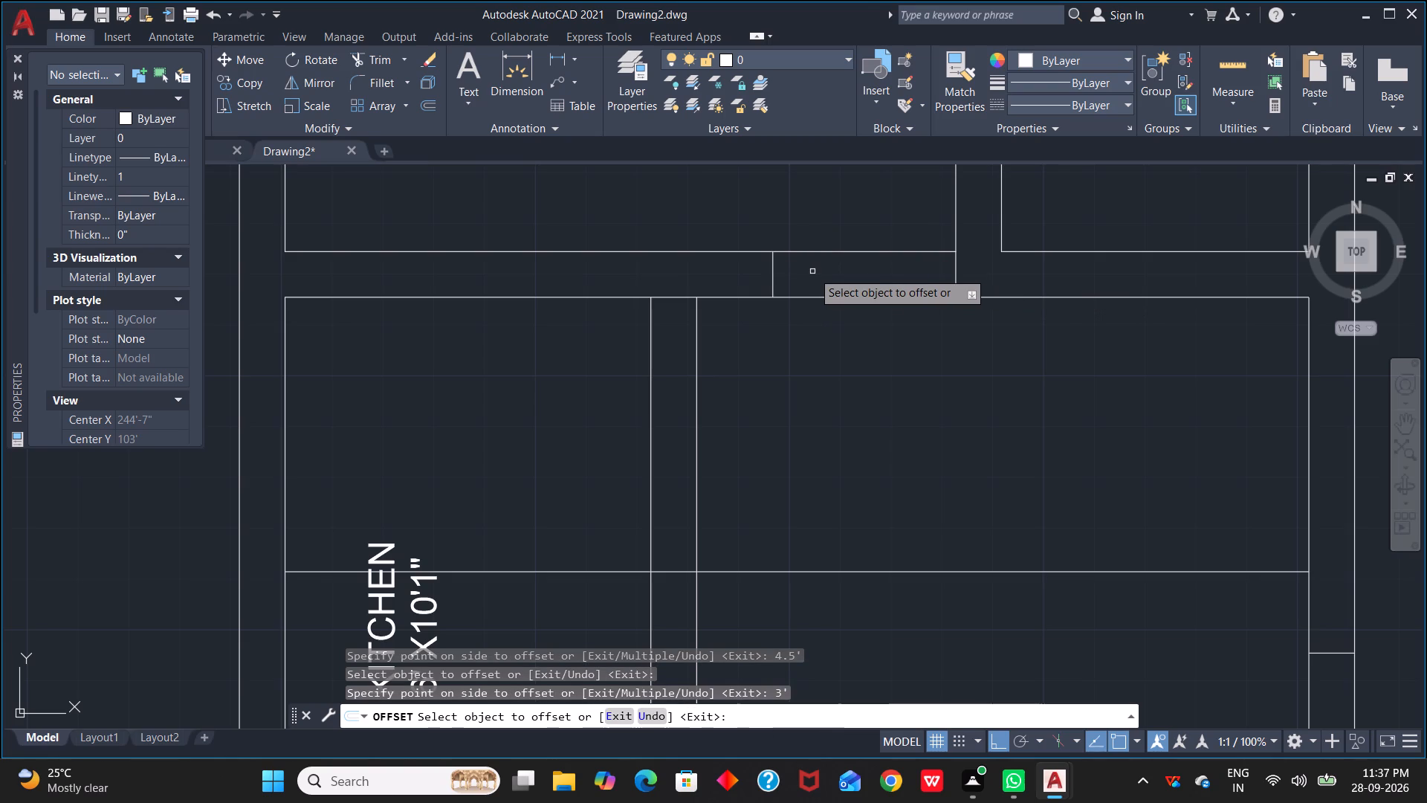
Offset the short line at the upper end of the lower bedroom–toilet wall 2.5' downward to mark the toilet door.
scroll(926, 205, "down", 1)
middle_click_drag(926, 205, 859, 557)
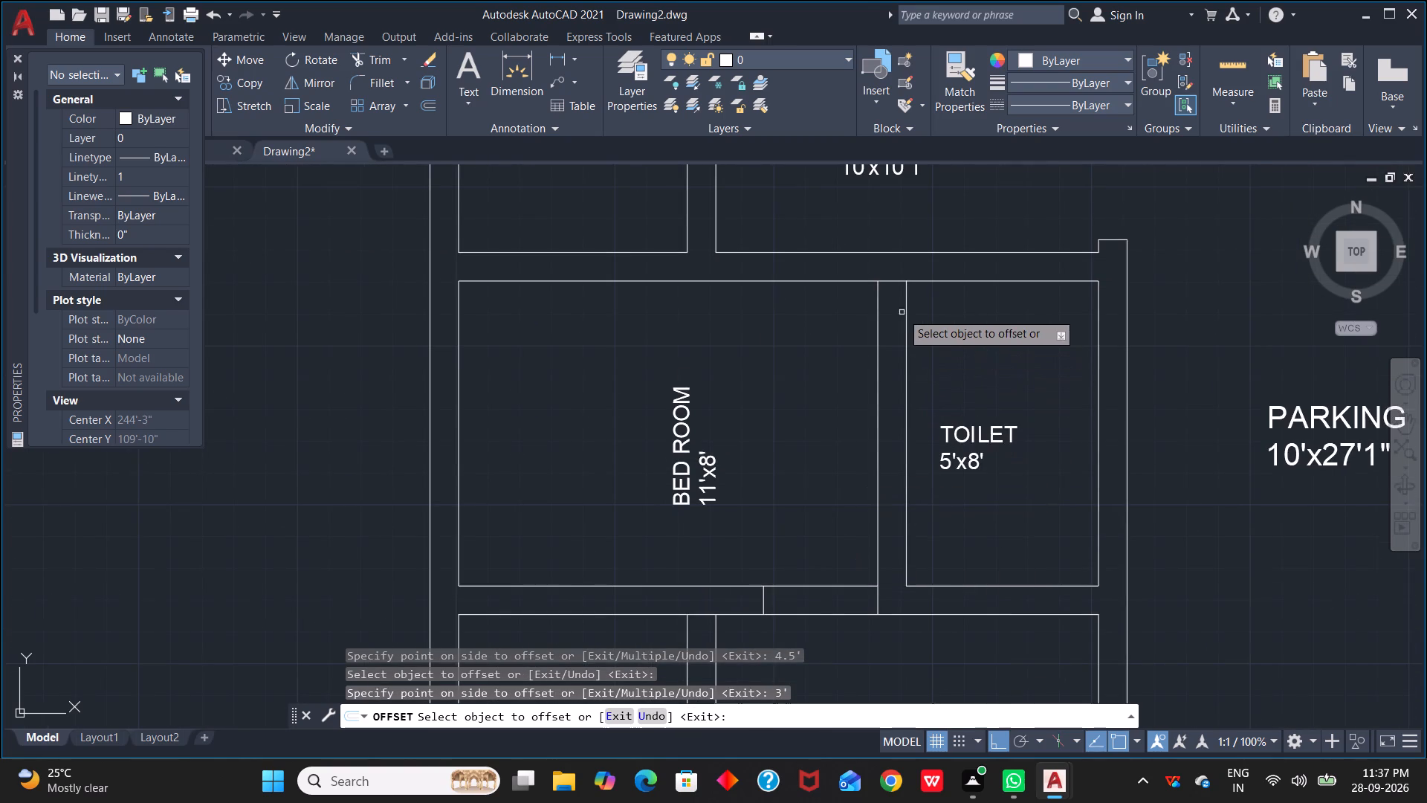
left_click(893, 280)
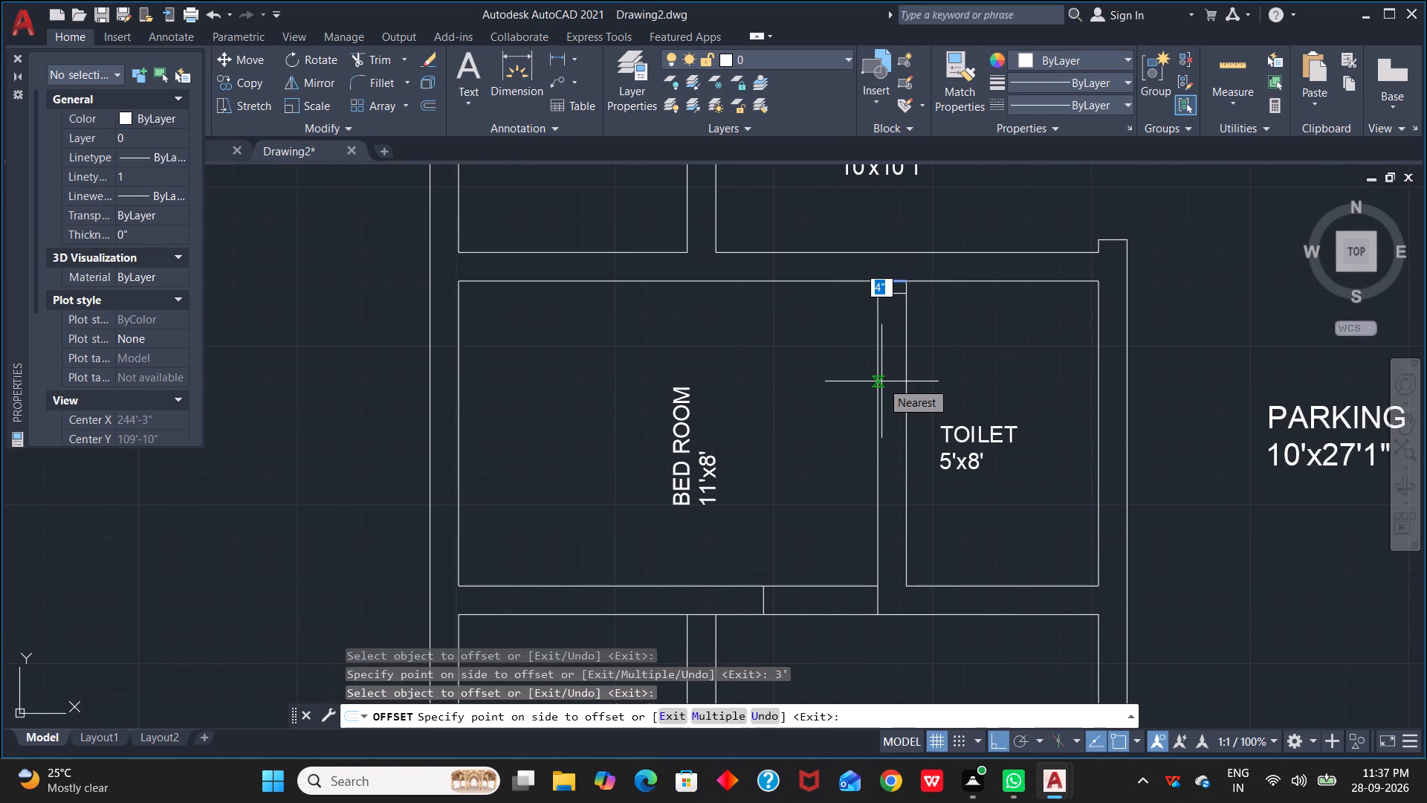
type("2.5'")
key("Return")
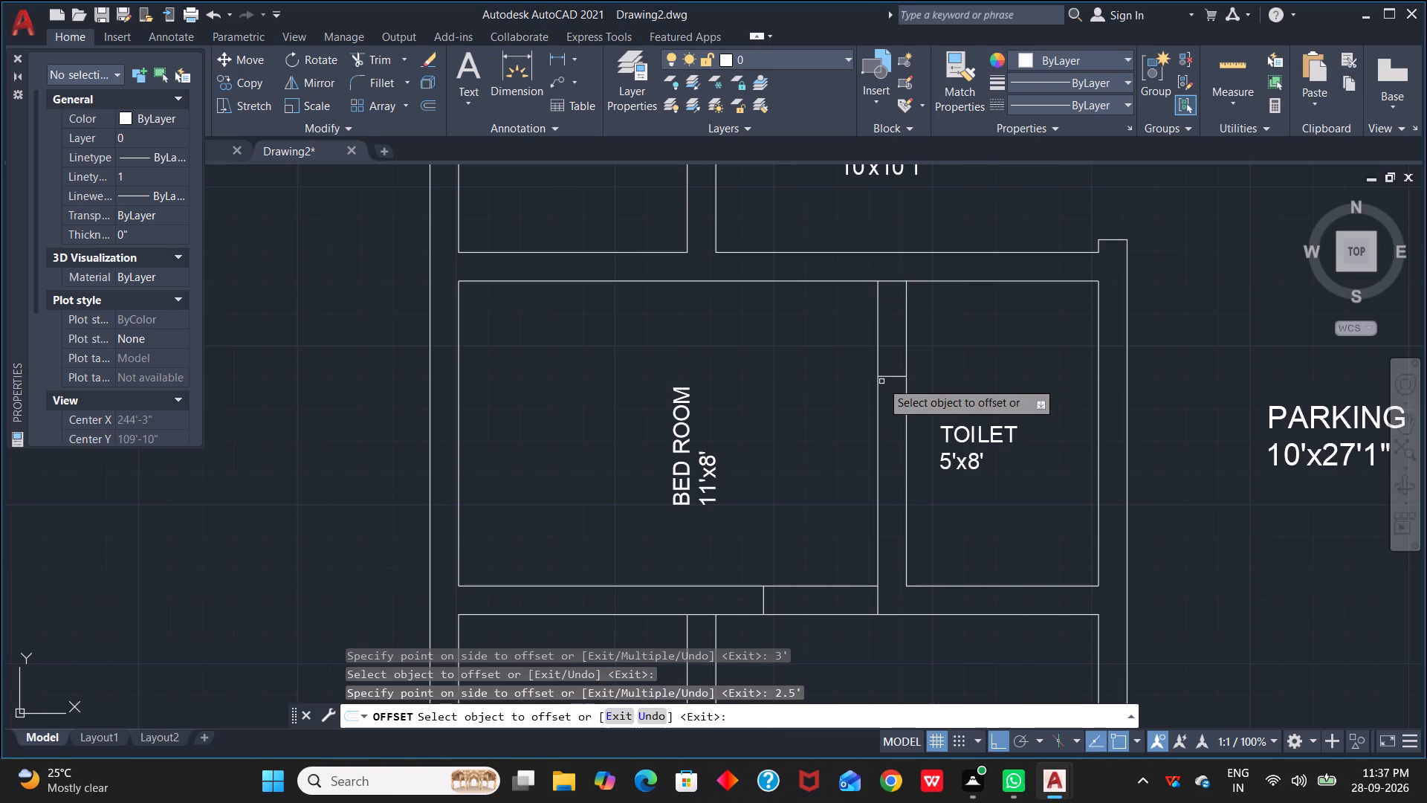
scroll(869, 430, "down", 2)
key("Escape")
key("Escape")
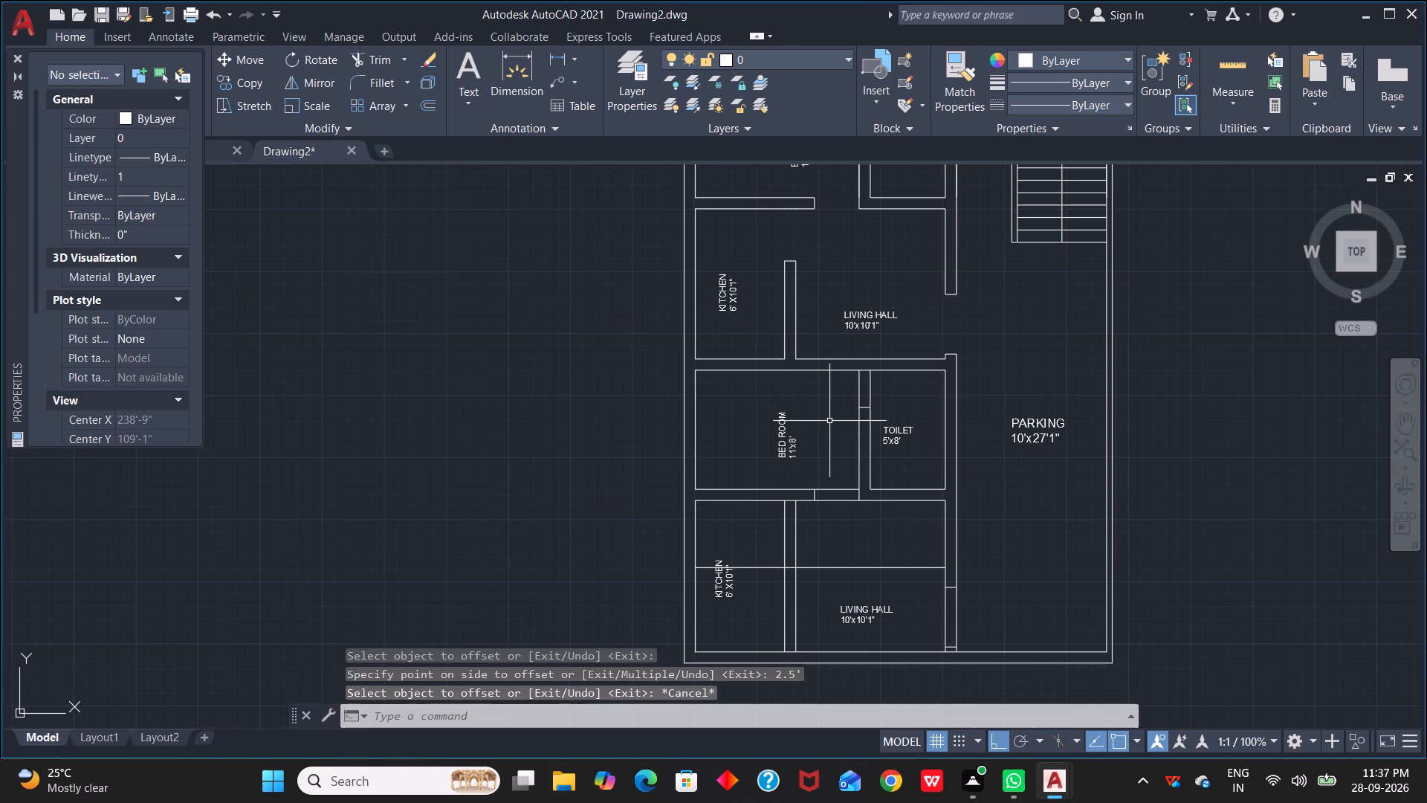
Trim the marked wall segments to open the lower unit's toilet doorway and bedroom doorway.
type("TR")
key("space")
scroll(826, 411, "up", 1)
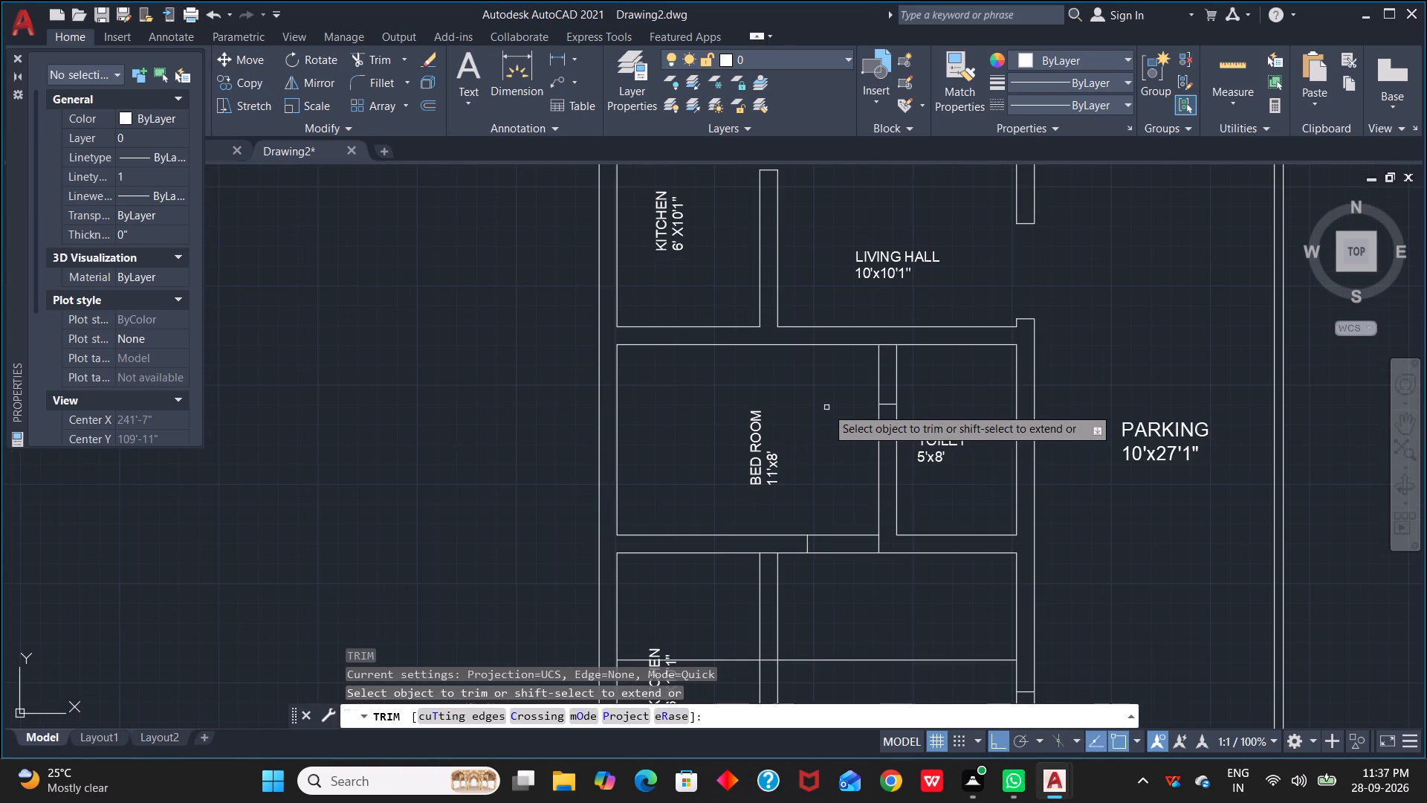
left_click_drag(851, 387, 976, 361)
left_click_drag(818, 515, 823, 526)
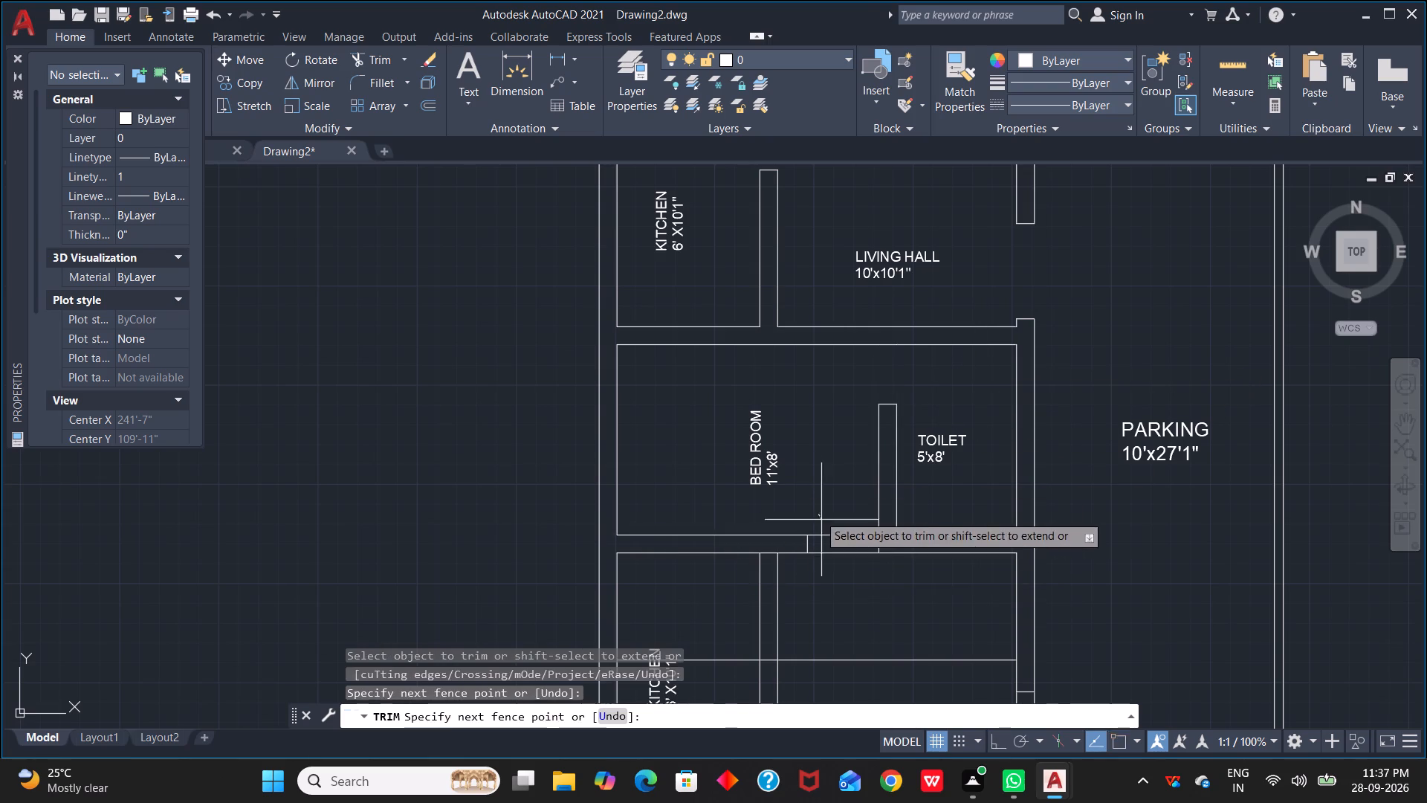
left_click_drag(823, 526, 841, 582)
Trim the lower kitchen partition above the offset line and remove that line on both sides, keeping only the partition's end cap.
left_click_drag(803, 606, 744, 616)
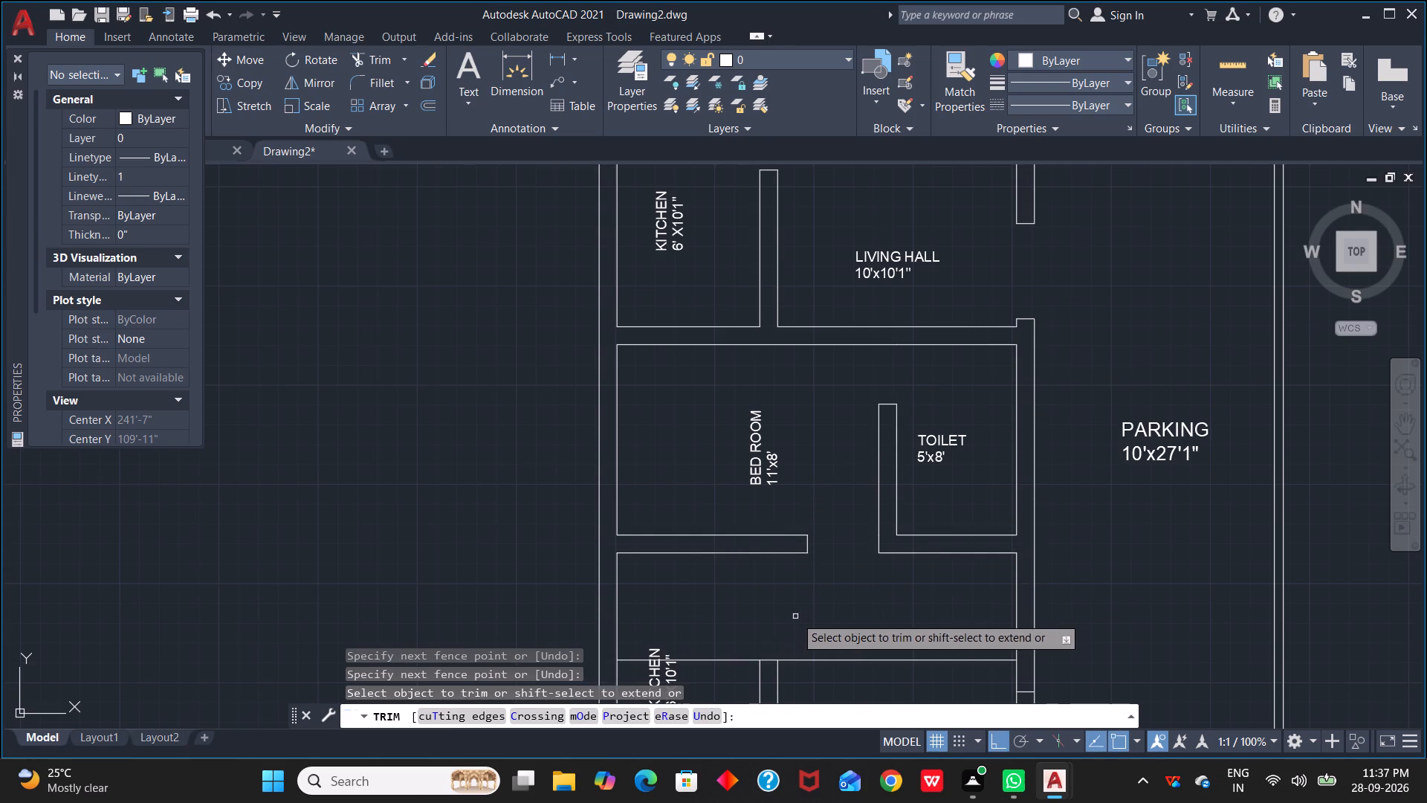
scroll(797, 618, "down", 1)
middle_click_drag(798, 619, 829, 483)
left_click_drag(880, 490, 881, 532)
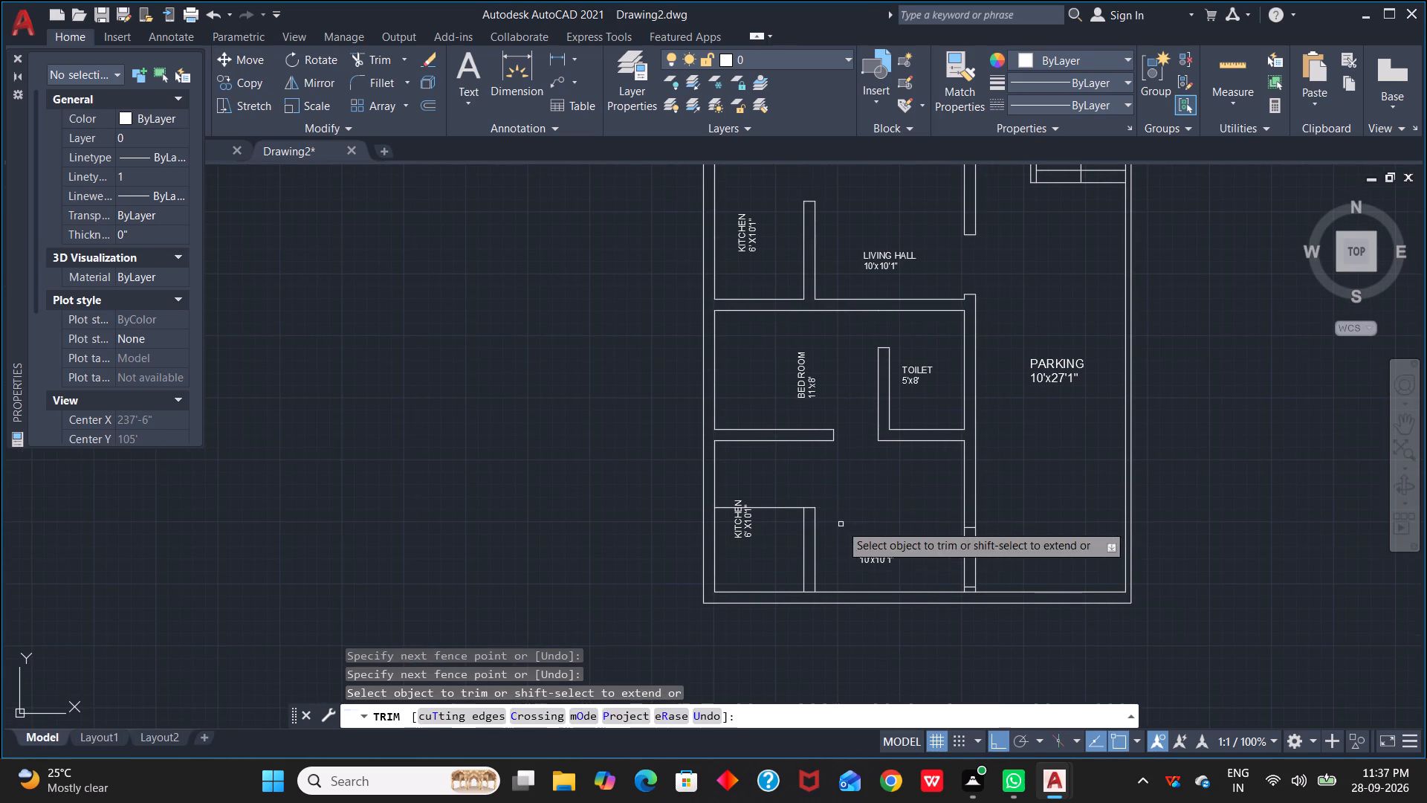
left_click_drag(778, 491, 782, 530)
scroll(774, 510, "up", 3)
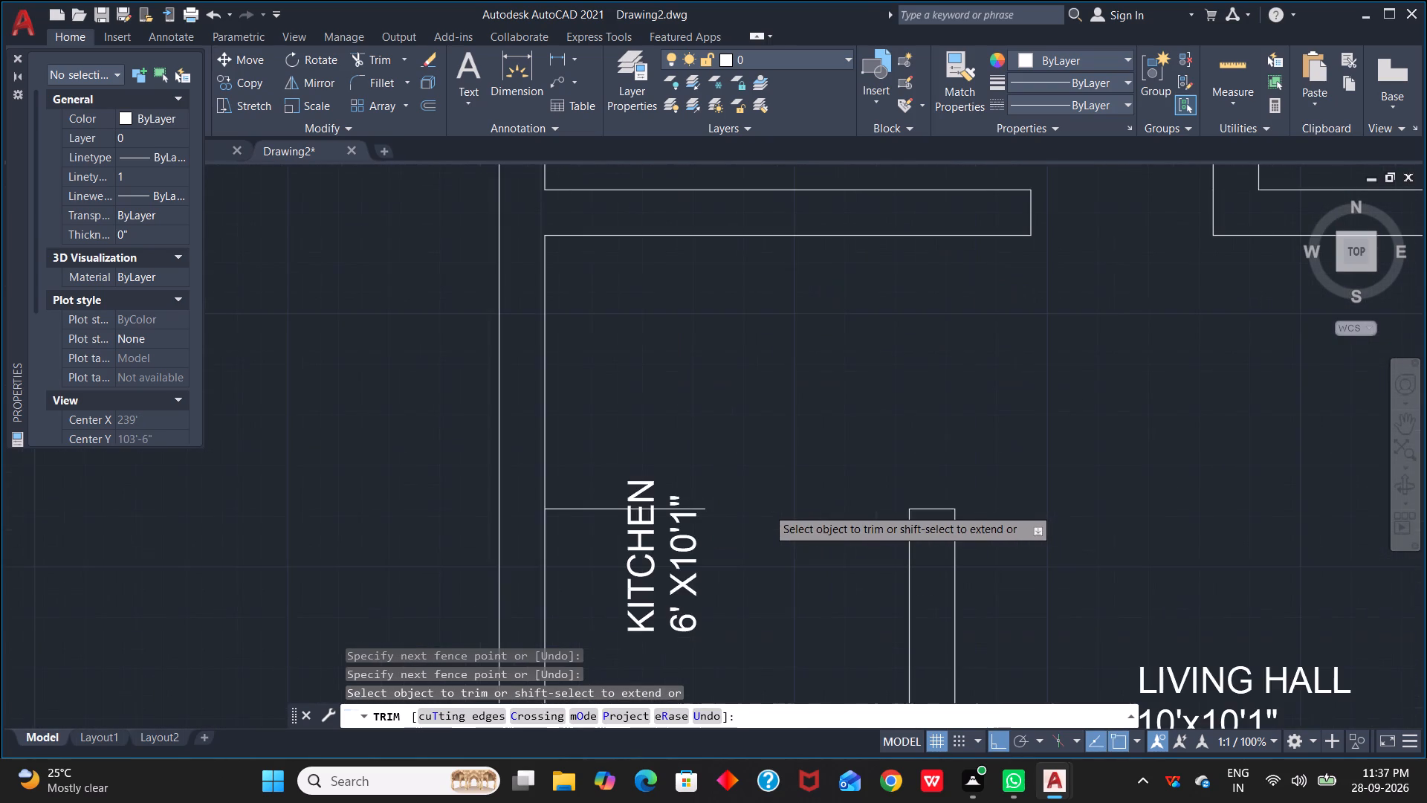
middle_click_drag(765, 508, 868, 508)
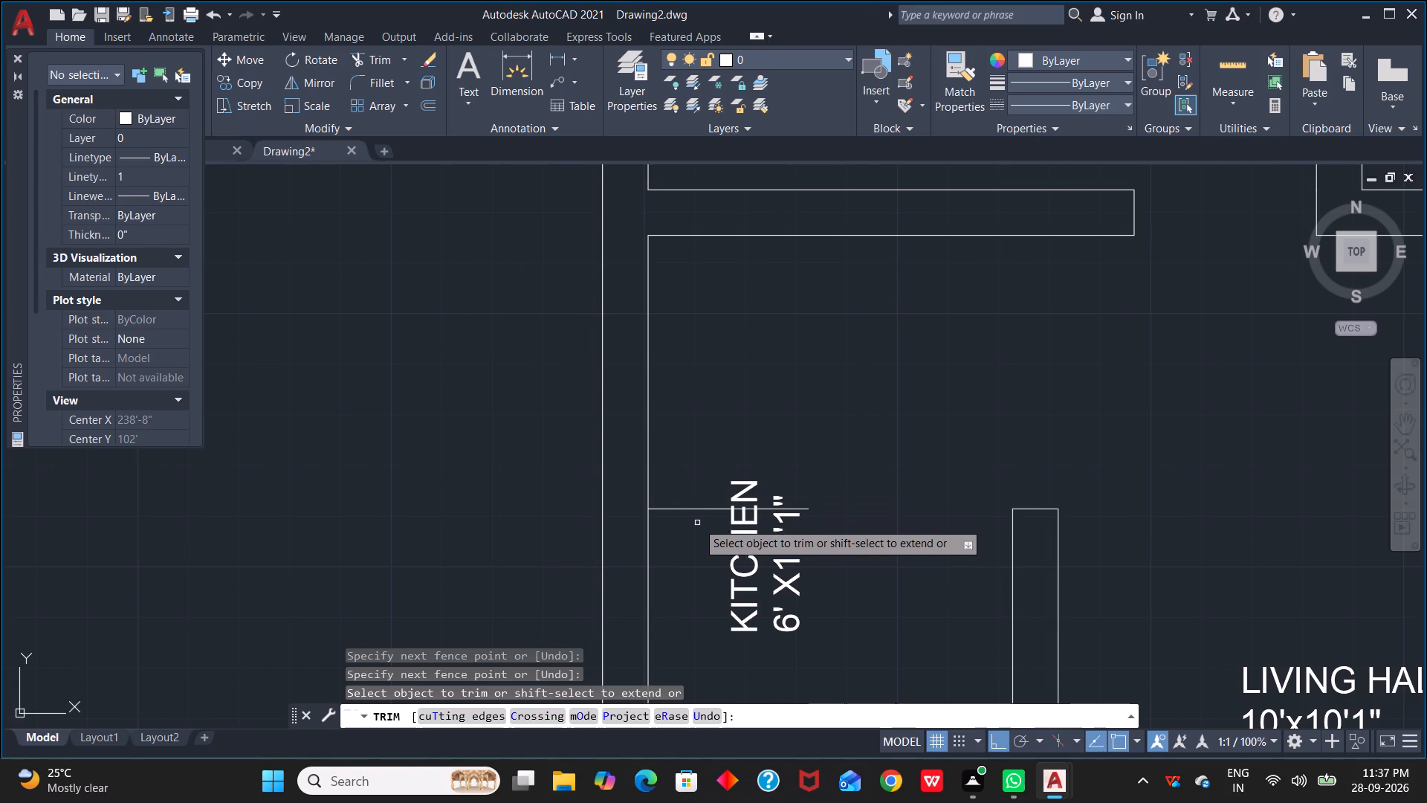
left_click(701, 510)
left_click(766, 510)
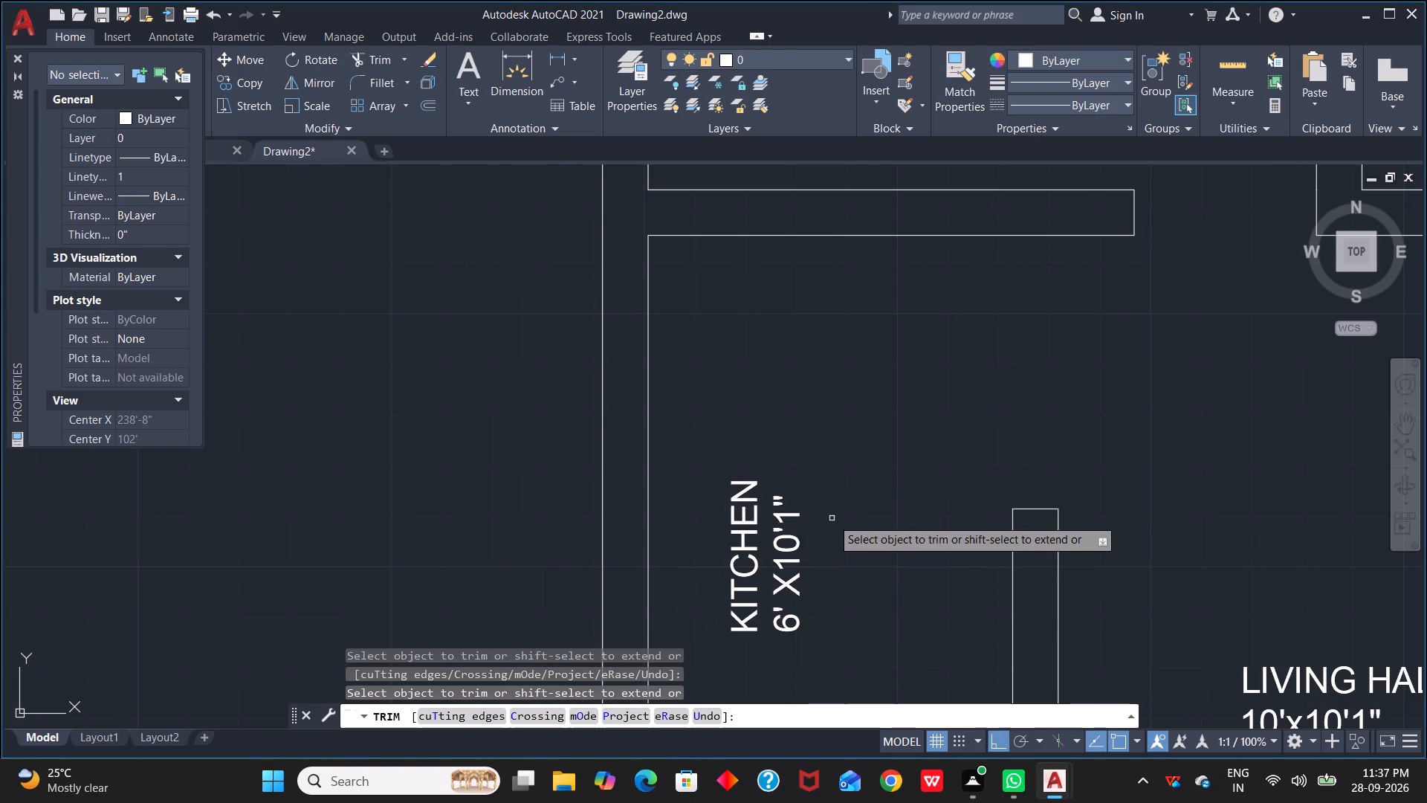
Trim the marked segment of the wall between the lower living hall and parking to open the entrance, and clear the line crossing the wall's base.
scroll(873, 510, "down", 2)
middle_click_drag(877, 509, 737, 411)
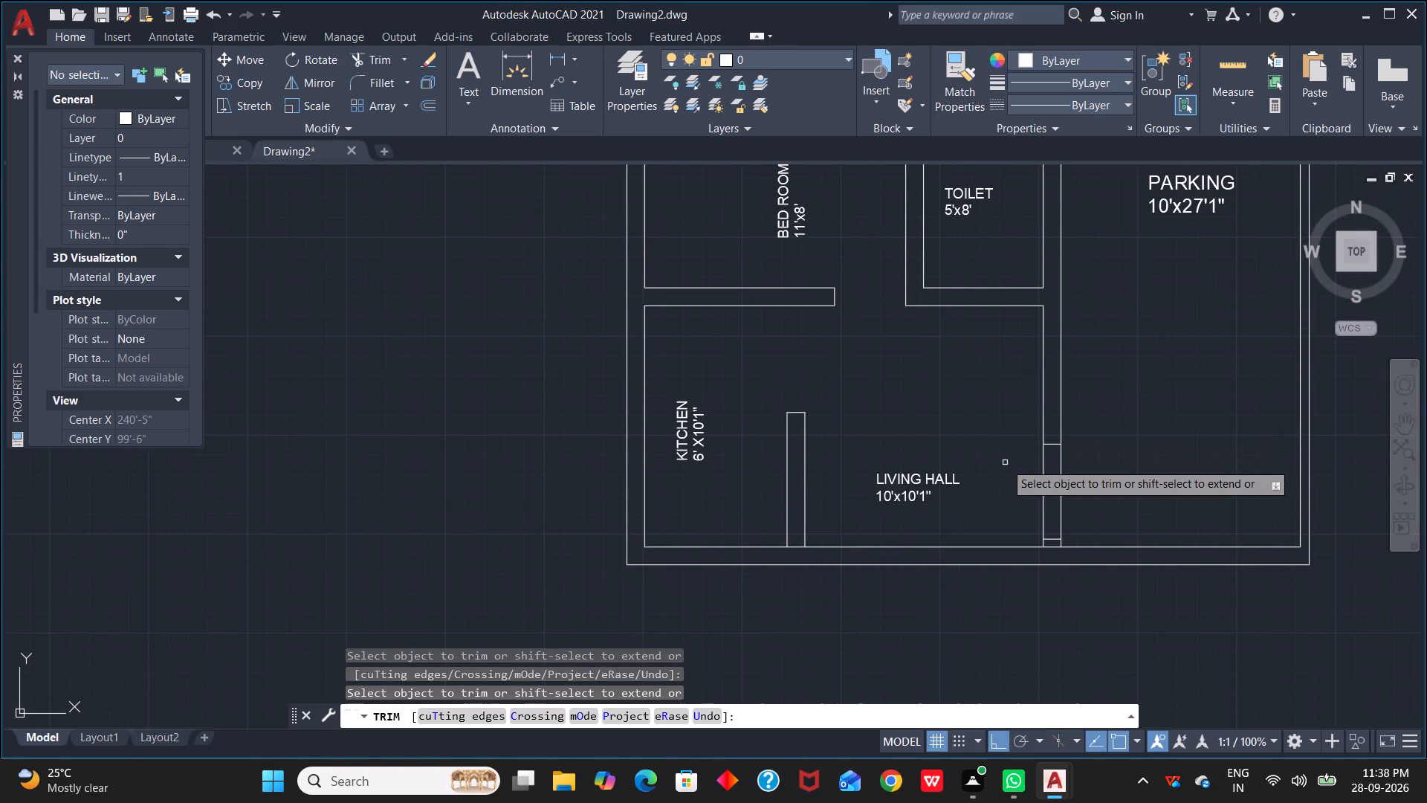
scroll(1081, 439, "up", 1)
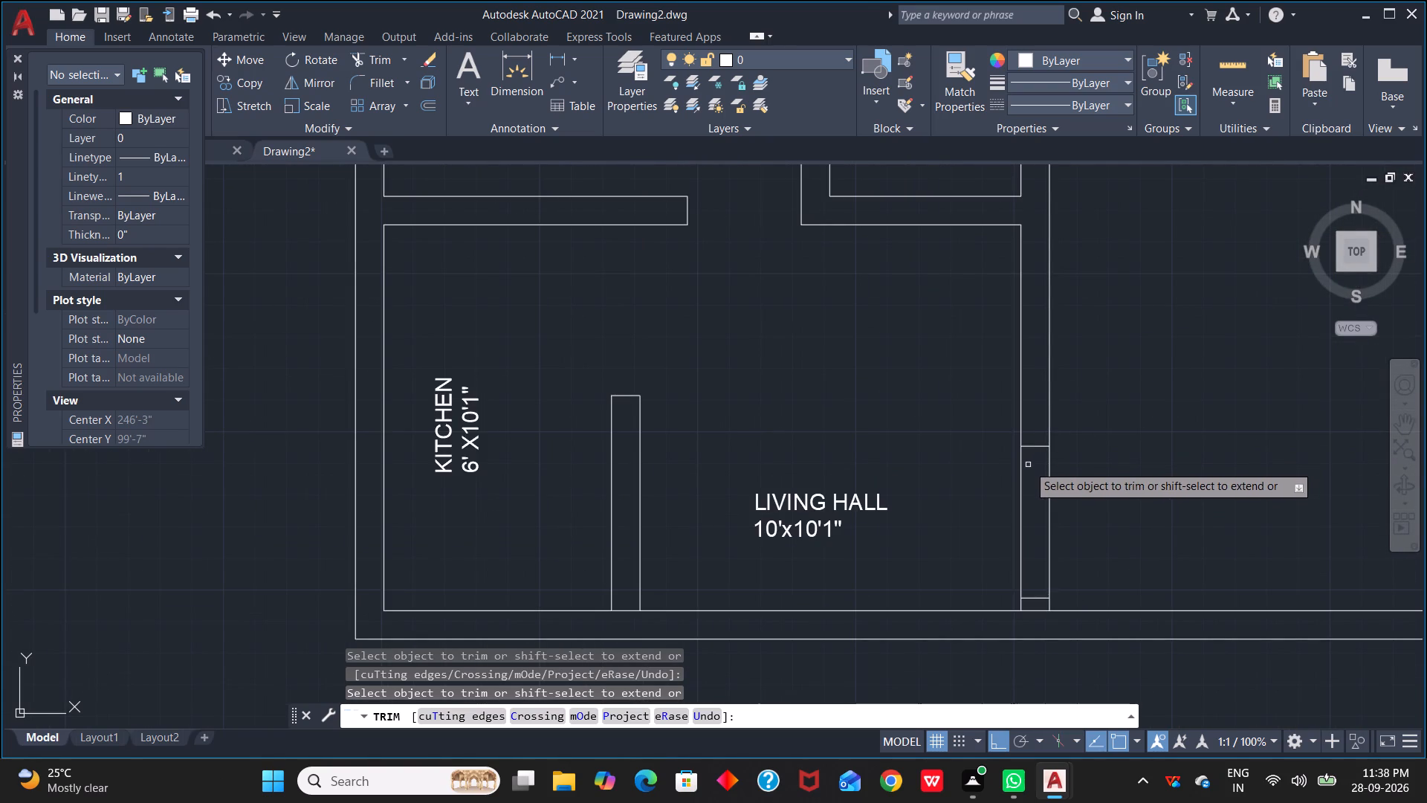
middle_click_drag(1079, 501, 1012, 473)
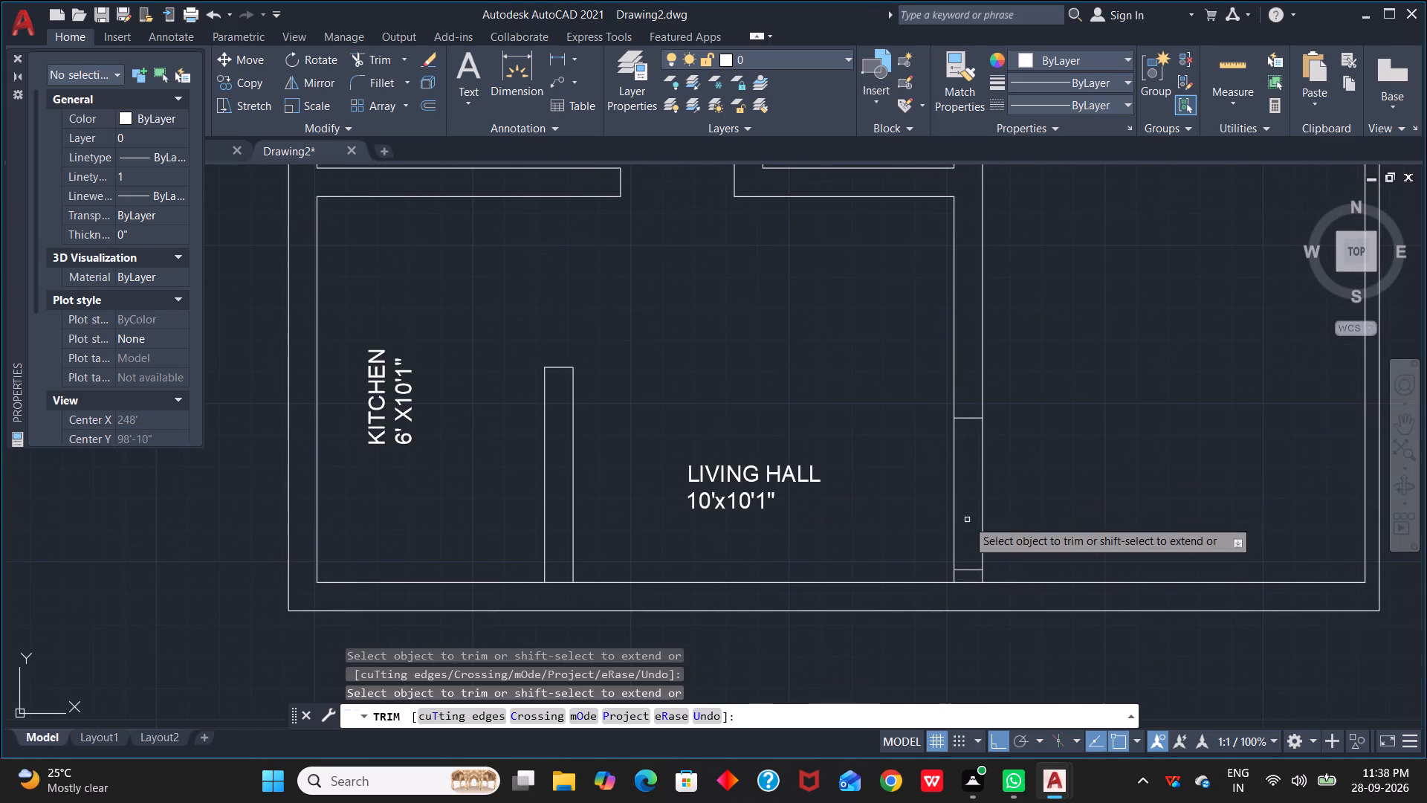
left_click(972, 582)
left_click_drag(1029, 486, 991, 483)
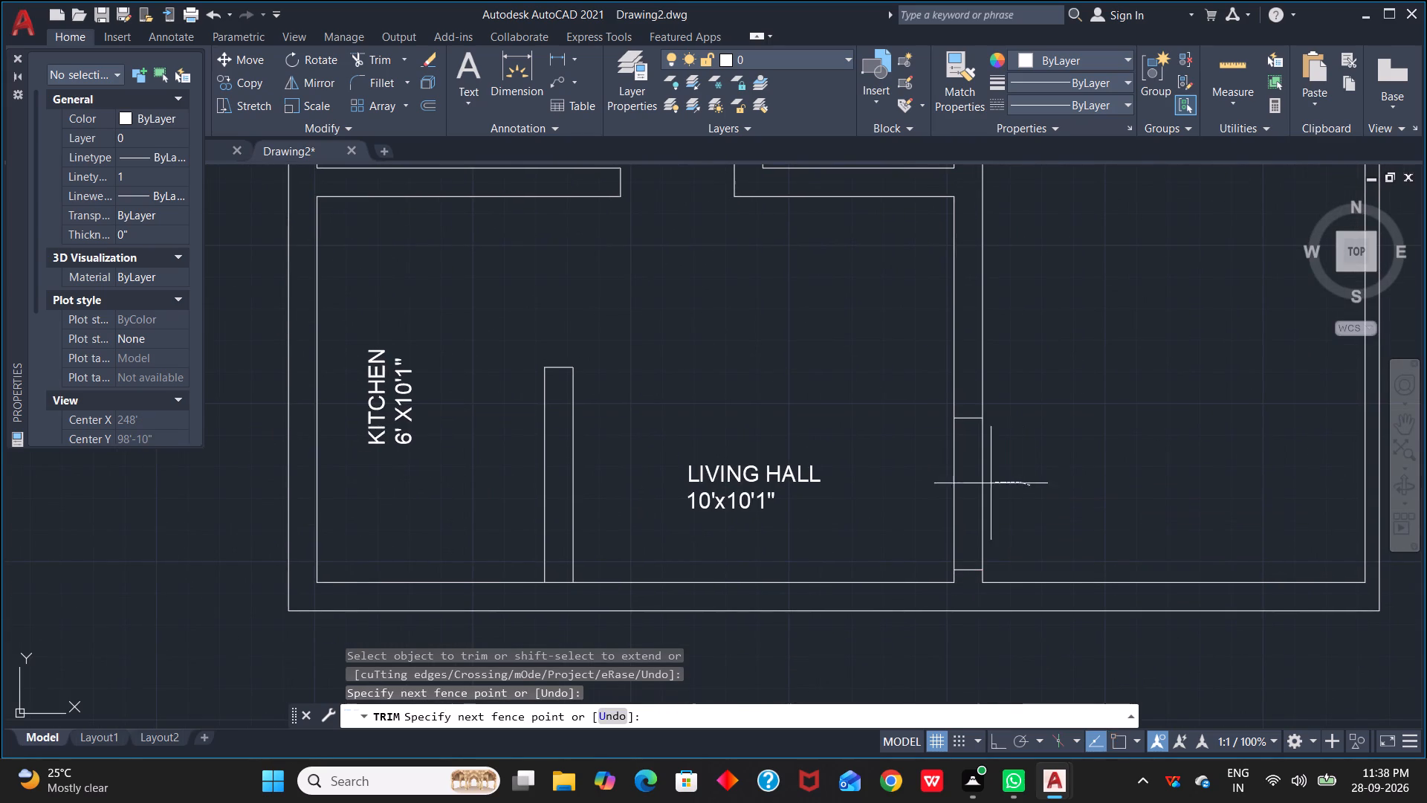
left_click_drag(991, 483, 910, 499)
scroll(1035, 472, "down", 2)
middle_click(942, 425)
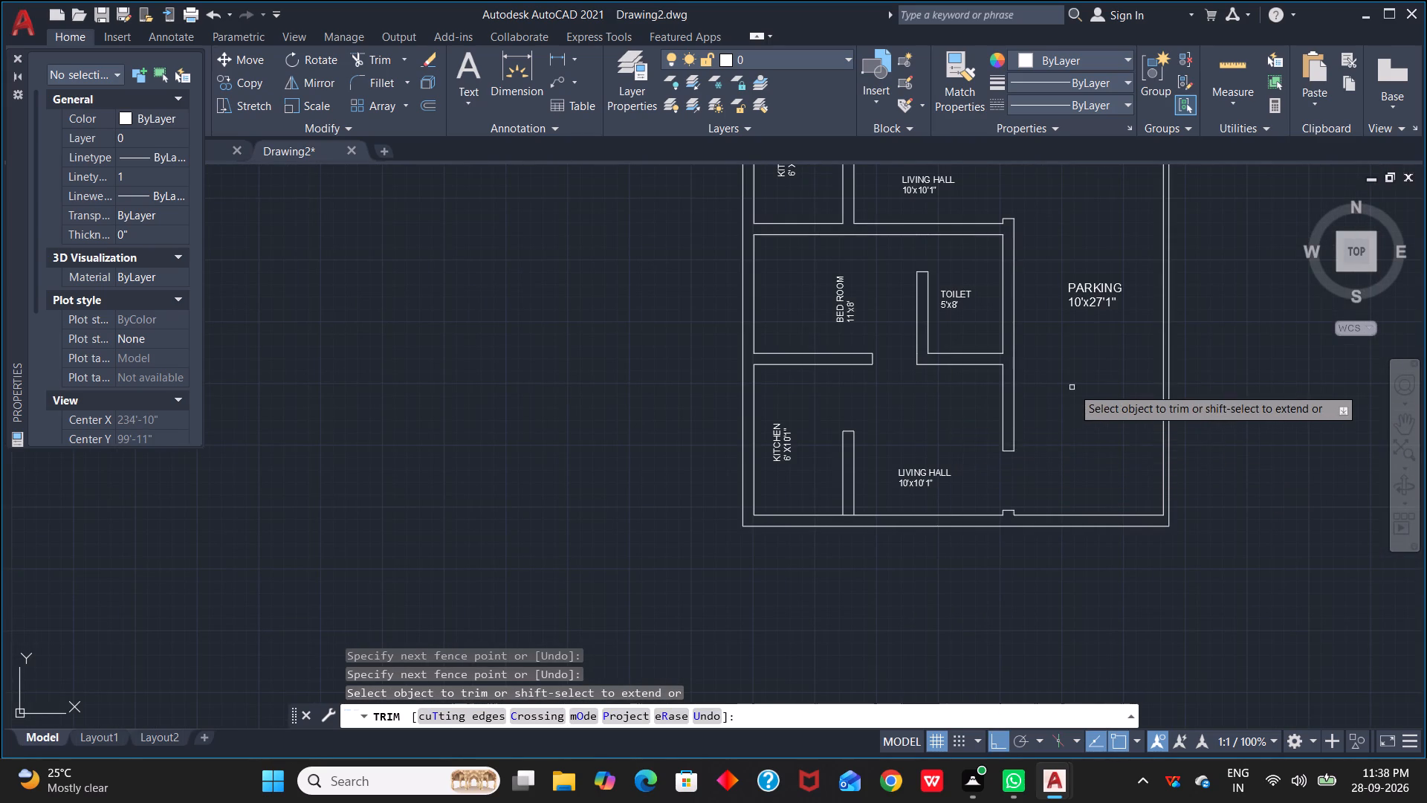
scroll(1072, 387, "down", 2)
scroll(1072, 387, "up", 1)
middle_click_drag(1072, 387, 886, 532)
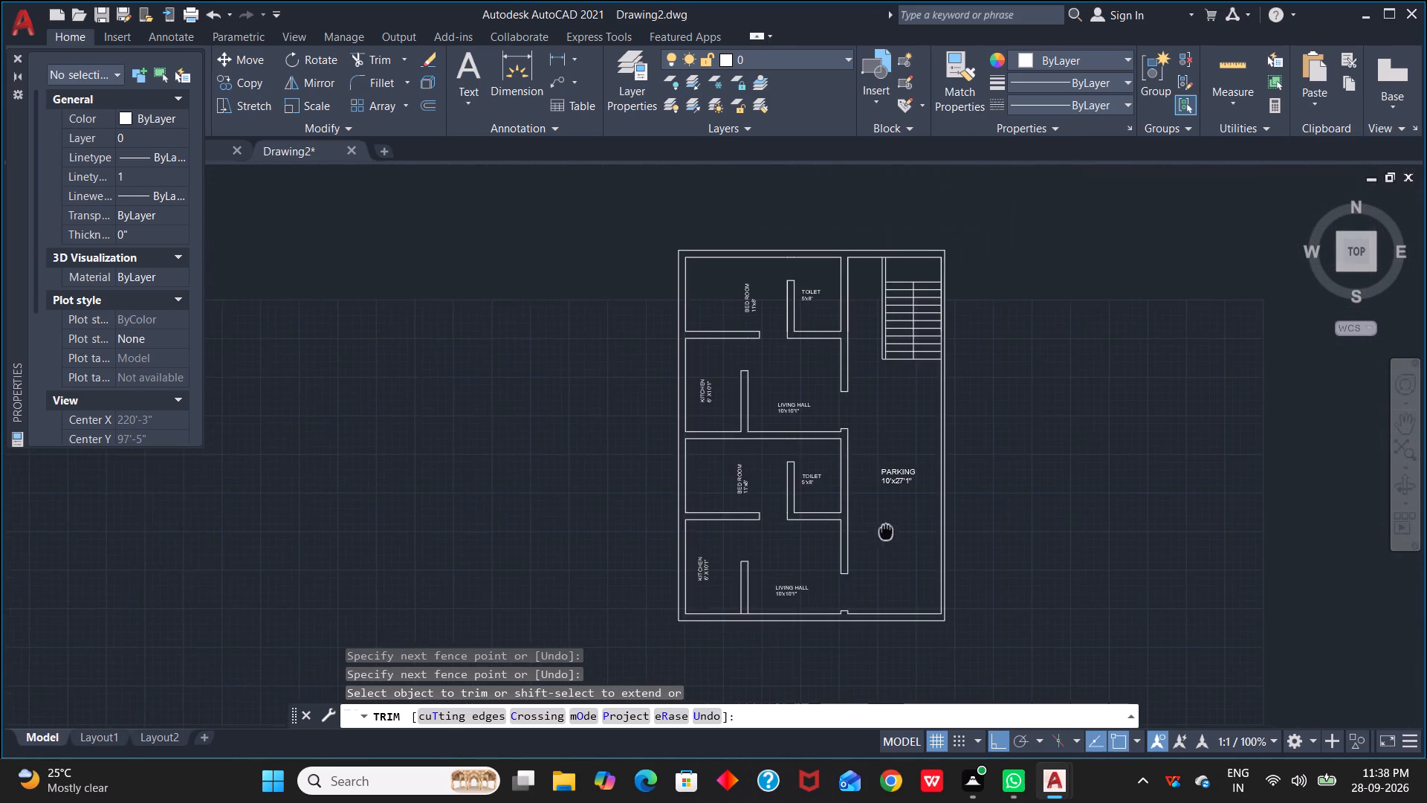
middle_click_drag(886, 532, 906, 495)
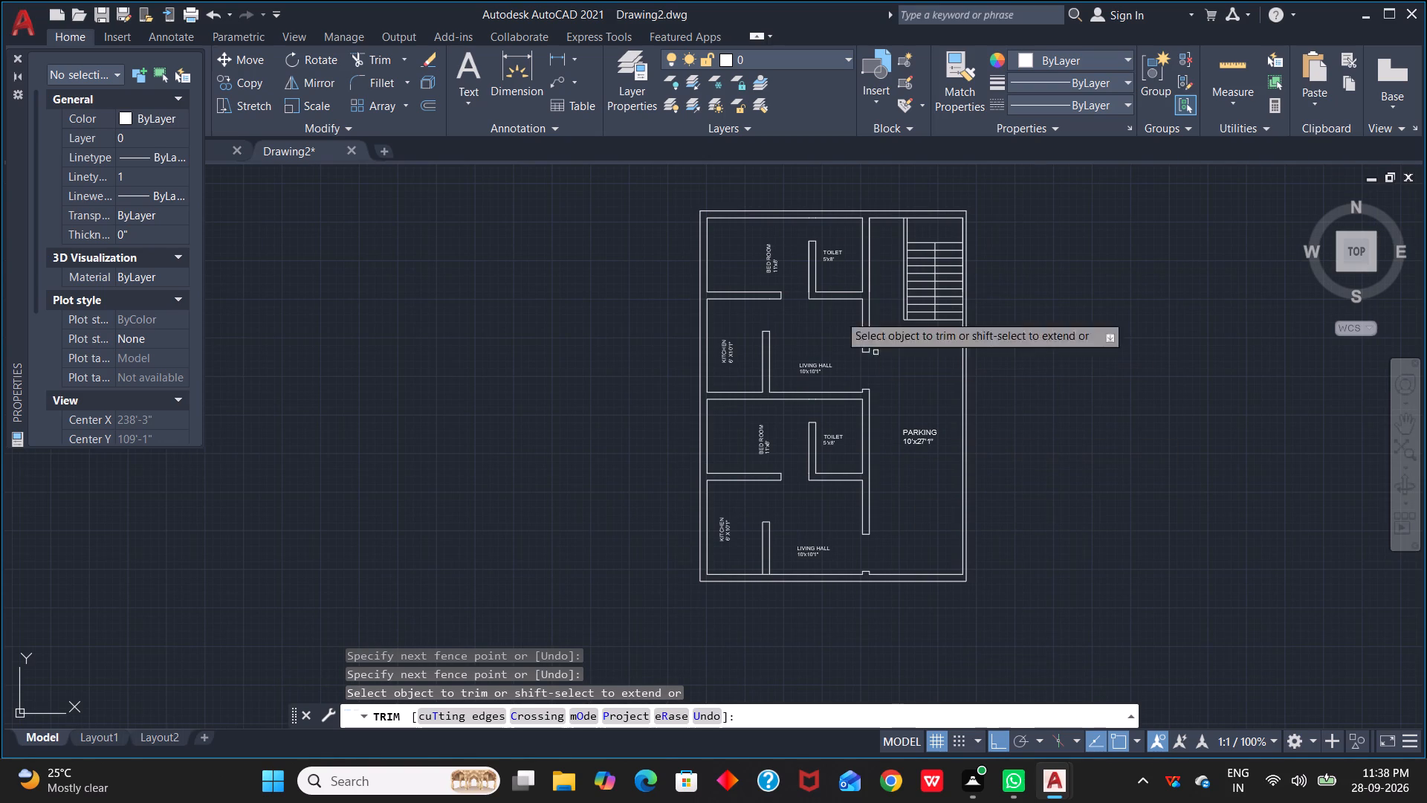
left_click(776, 259)
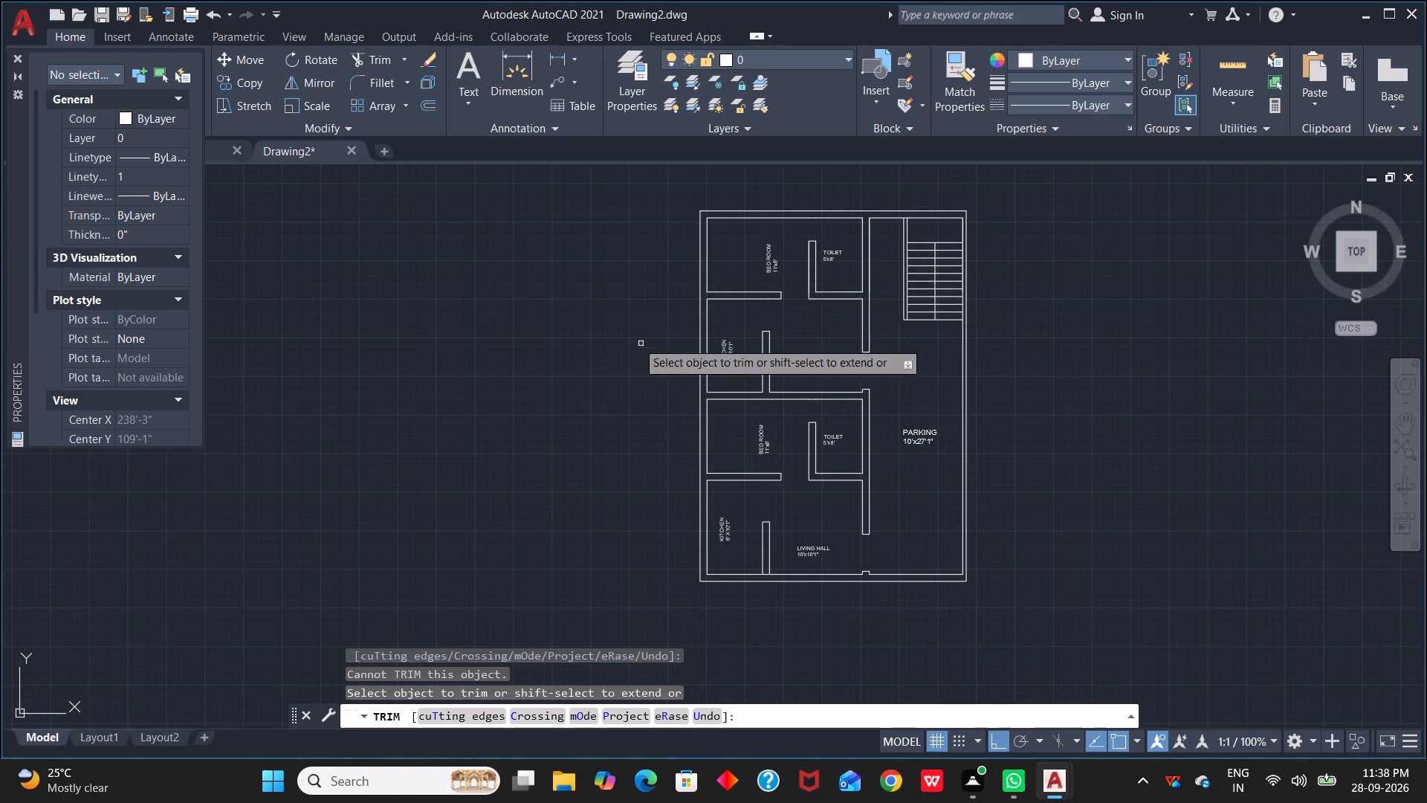
key("Escape")
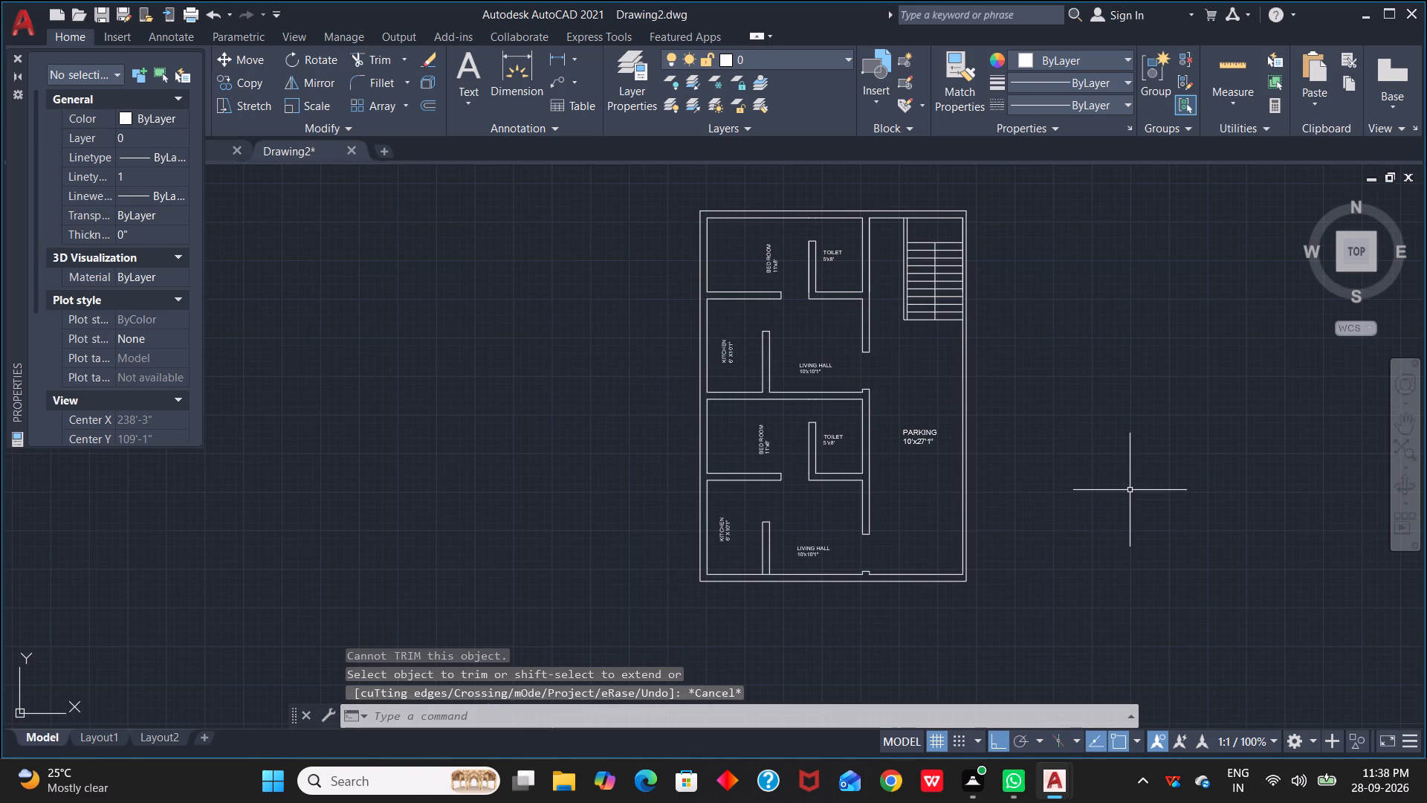
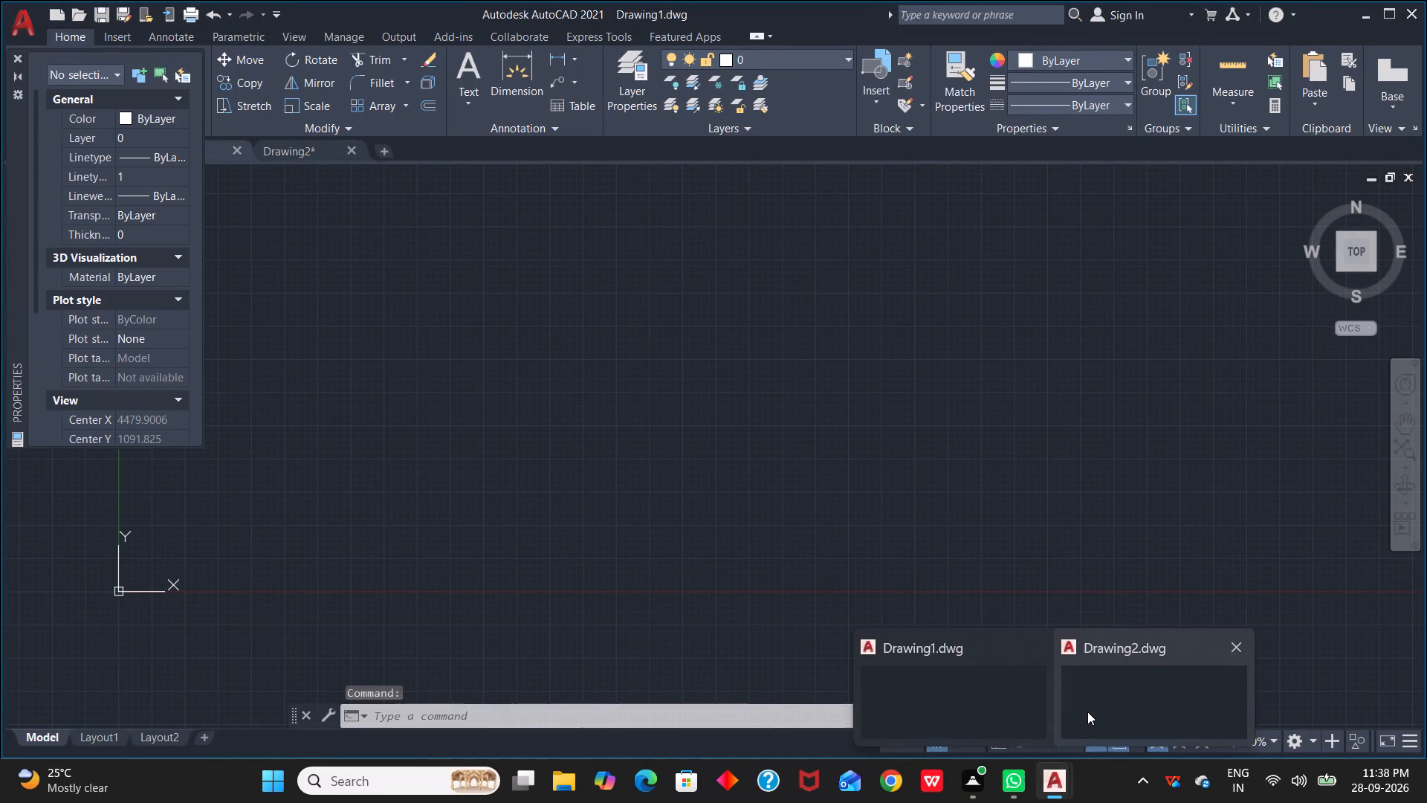
Switch to Drawing2 and close the Properties palette.
left_click(1087, 712)
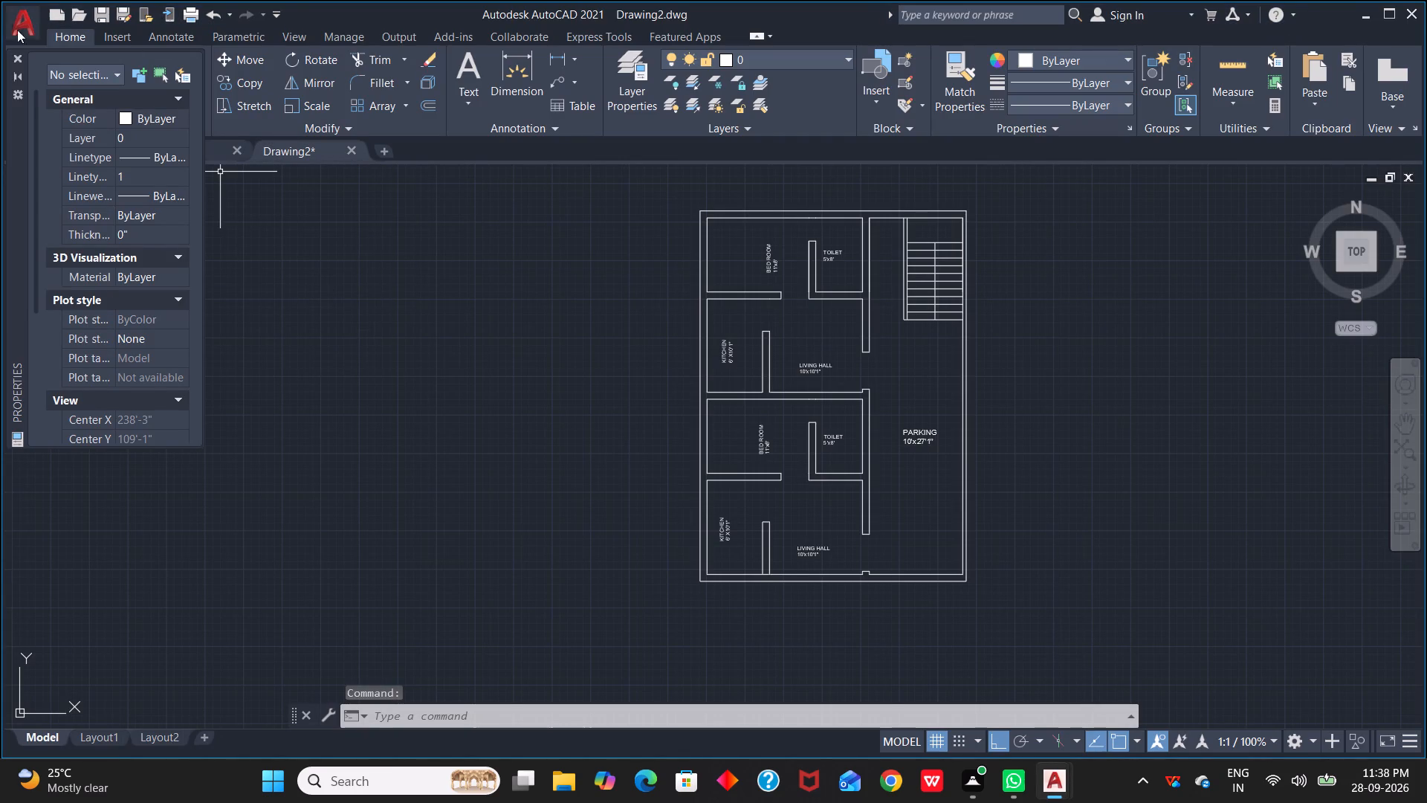
left_click(19, 57)
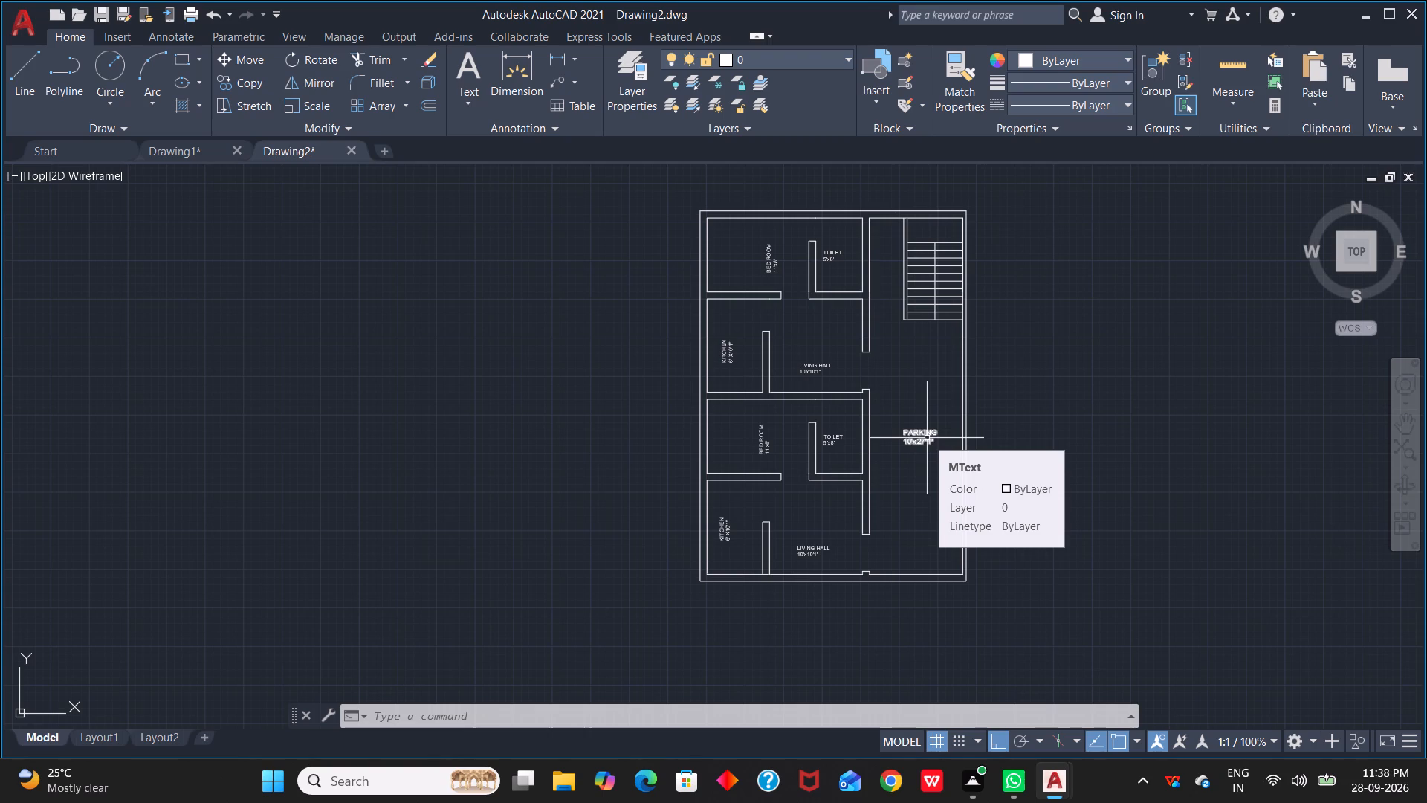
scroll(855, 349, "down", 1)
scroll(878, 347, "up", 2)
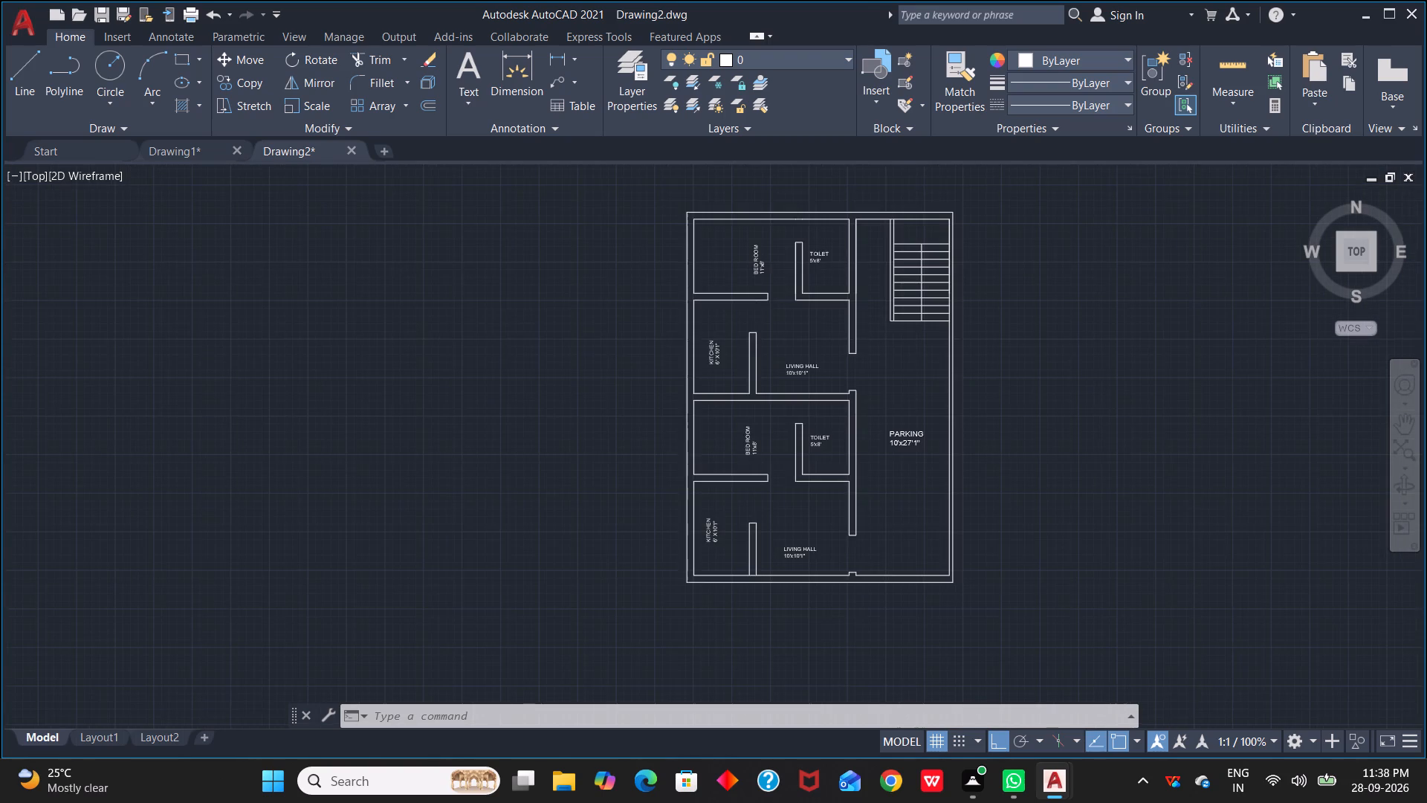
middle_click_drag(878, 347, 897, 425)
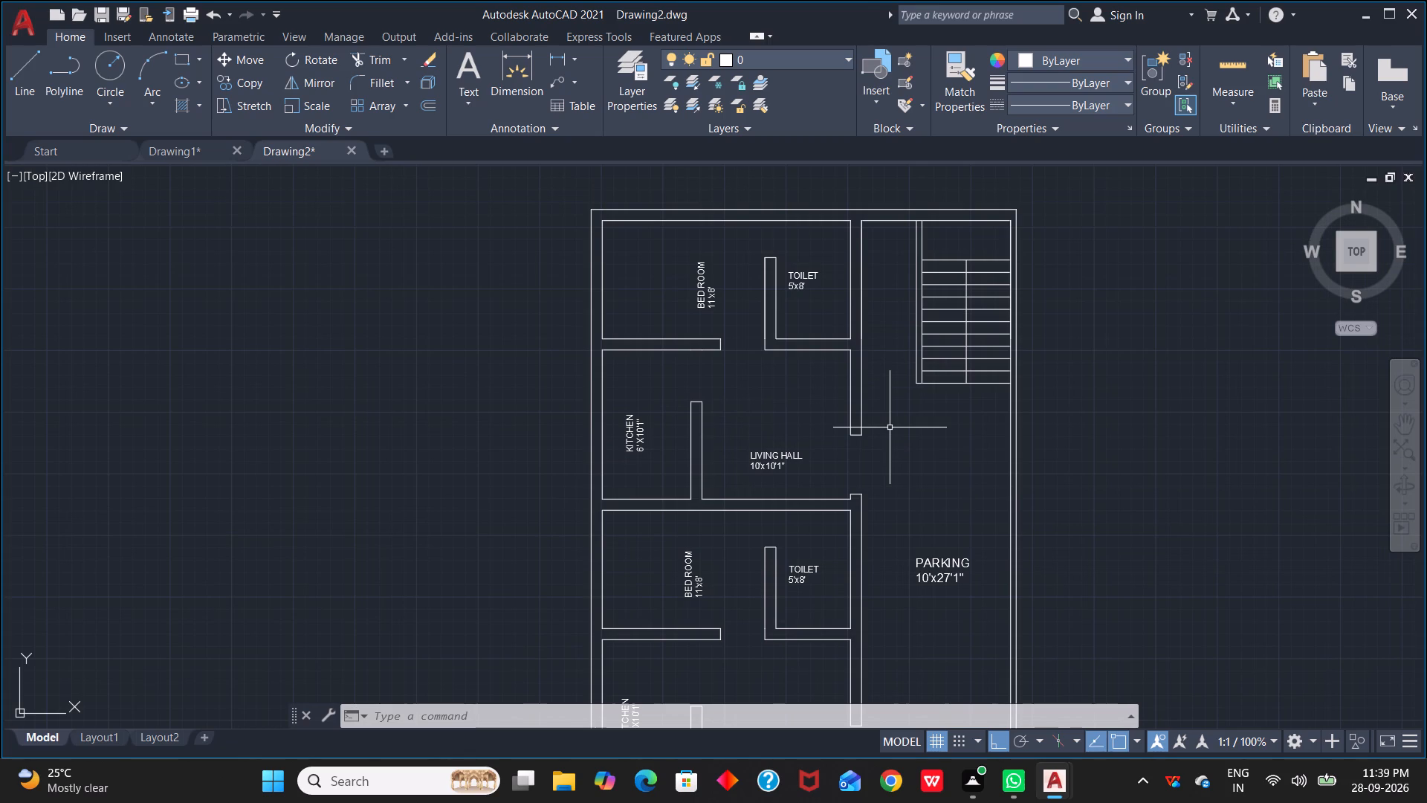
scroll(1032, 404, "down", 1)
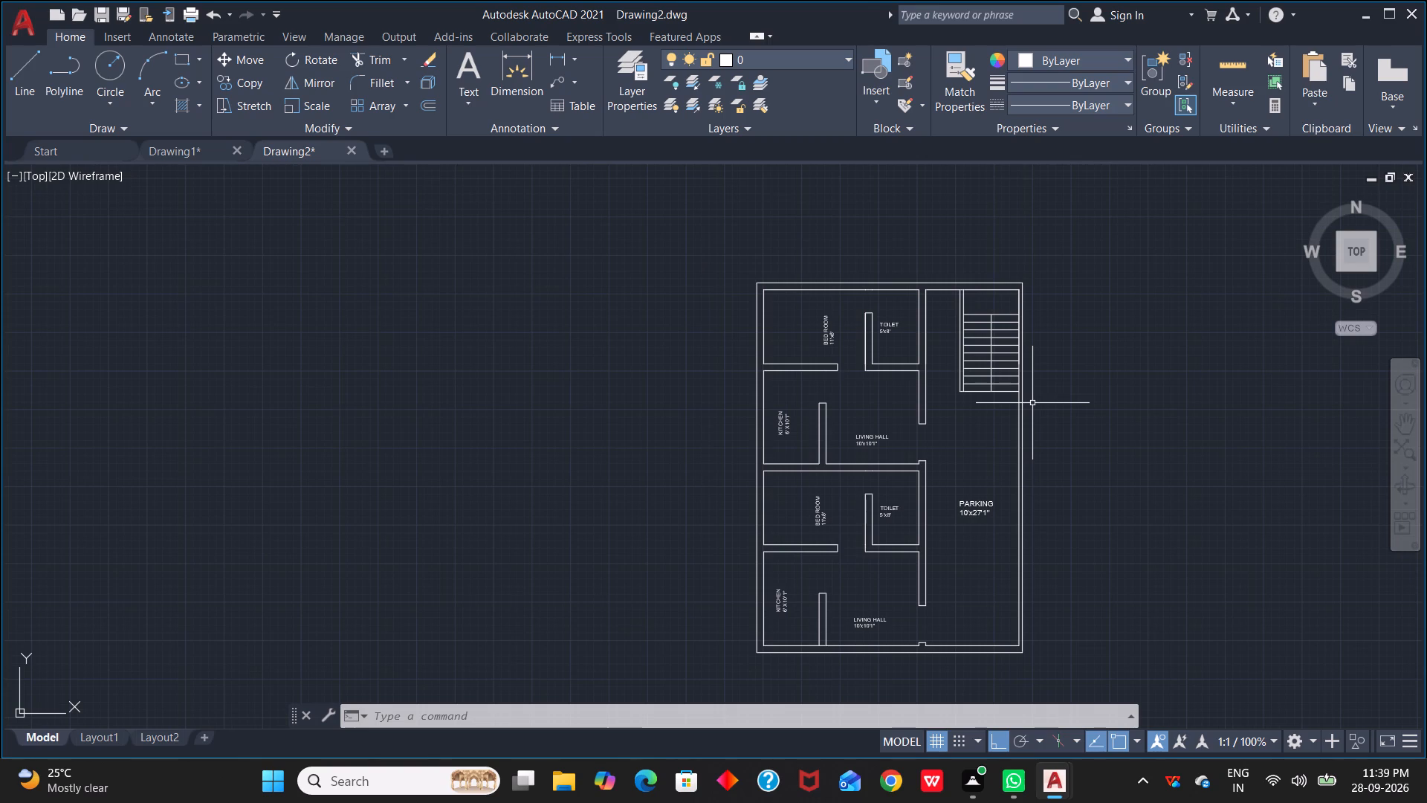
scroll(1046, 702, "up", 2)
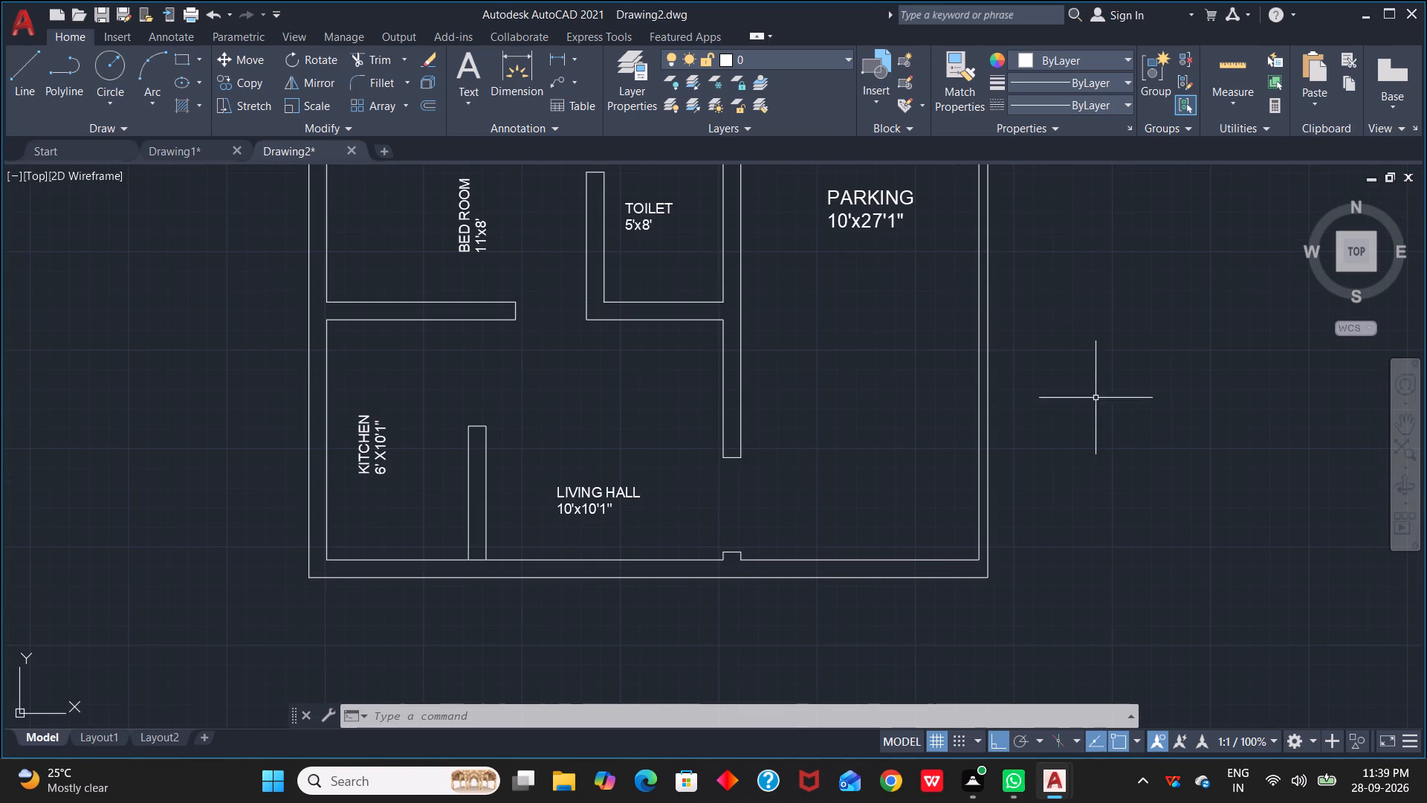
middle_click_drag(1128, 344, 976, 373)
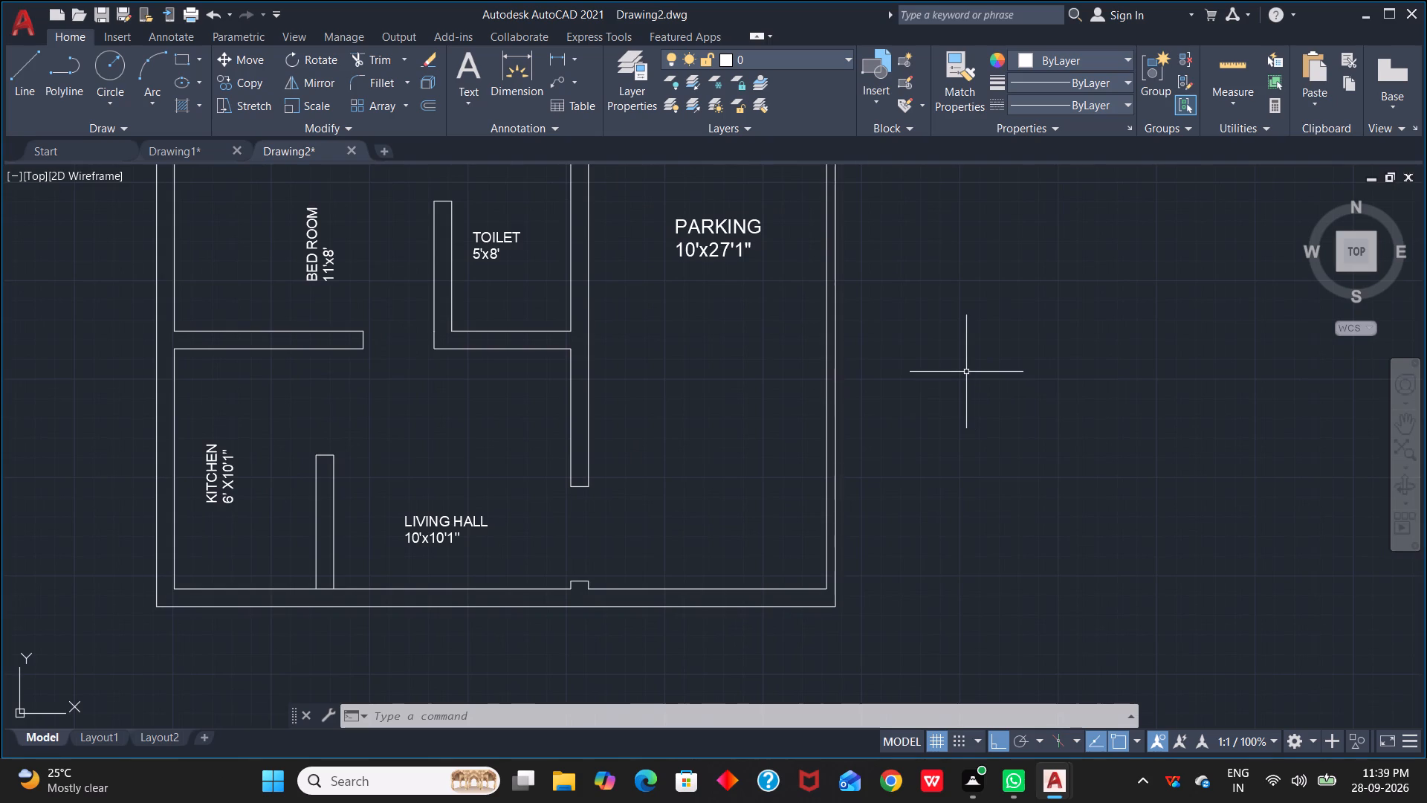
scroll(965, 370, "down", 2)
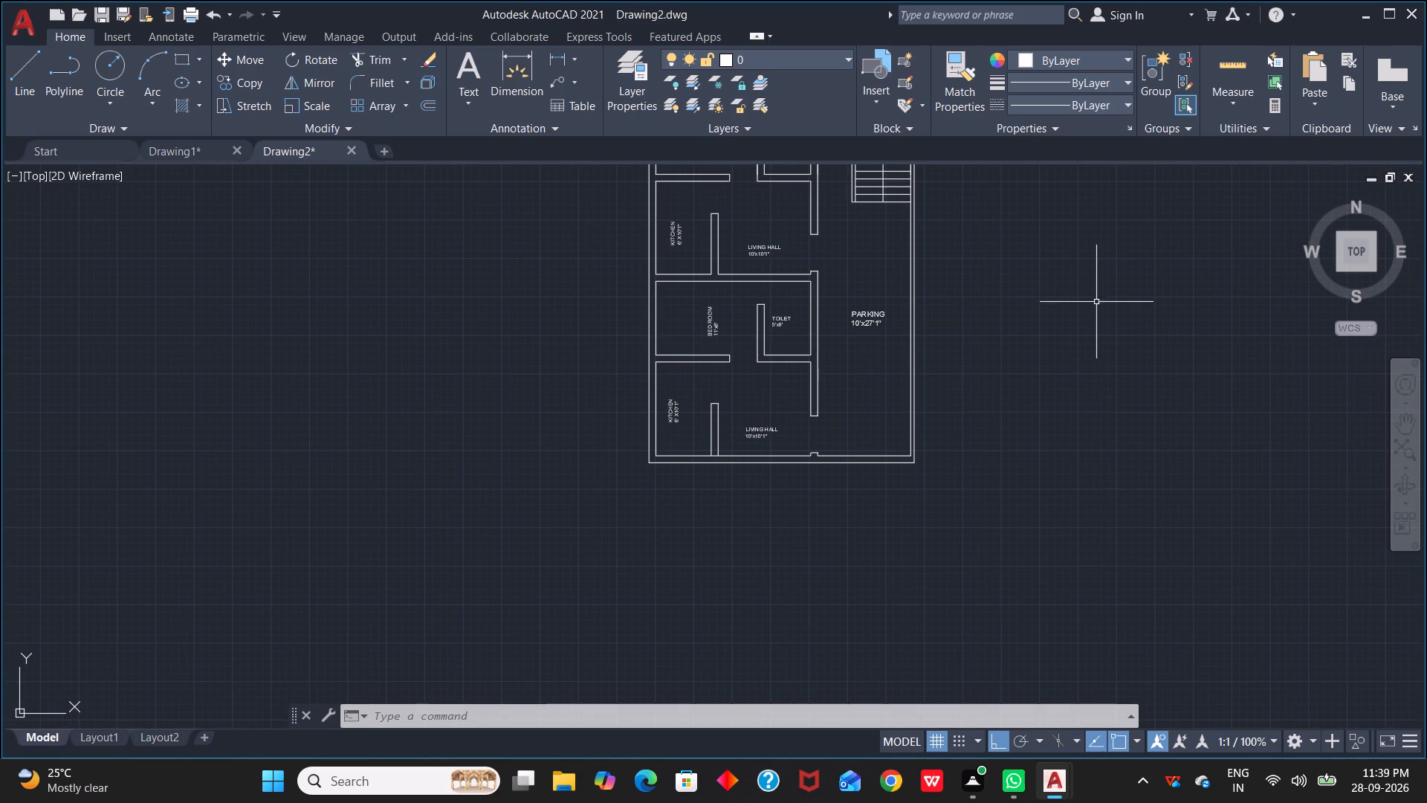
Insert the Door - Imperial sample block in the empty space beside the parking, and close the tool palettes.
key("ctrl+3")
left_click(784, 189)
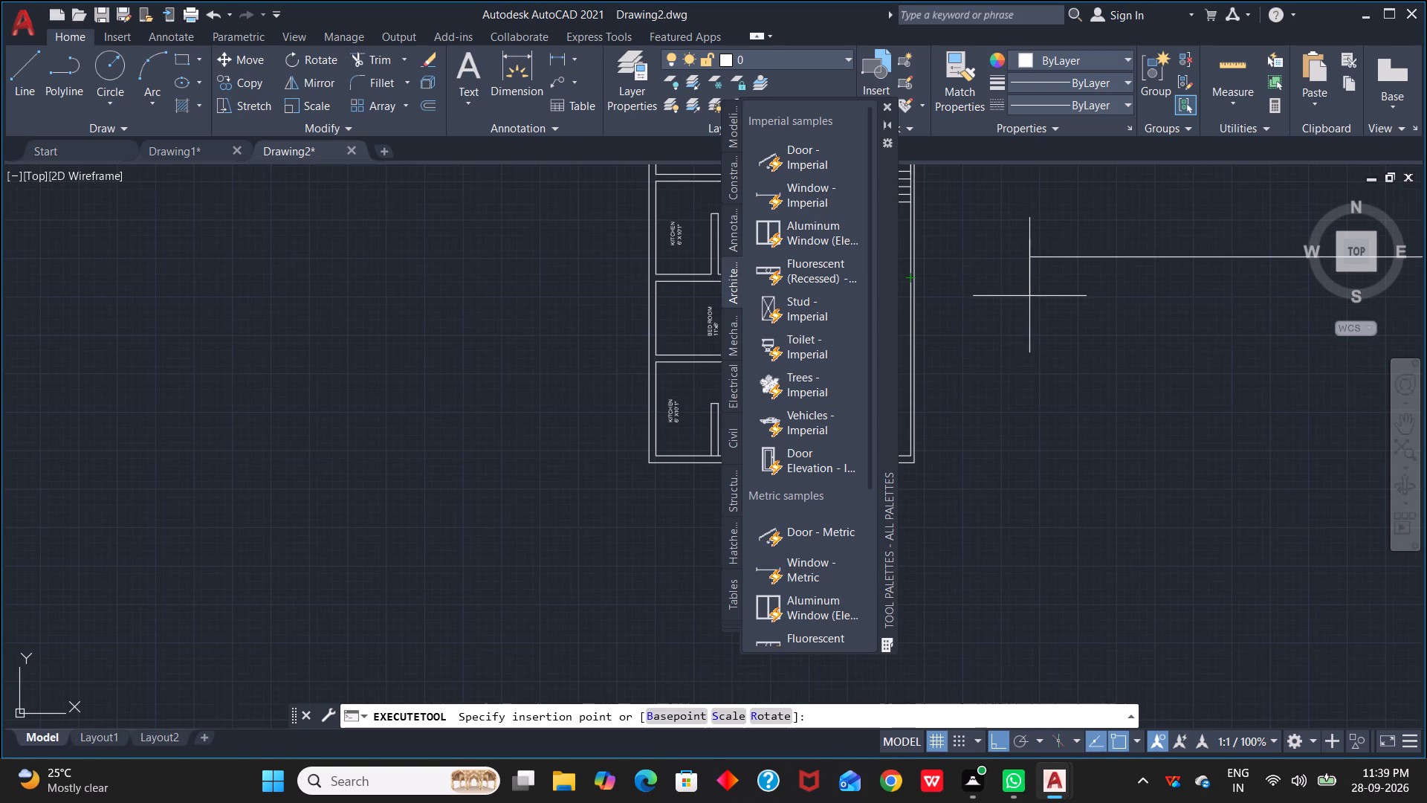
left_click(823, 161)
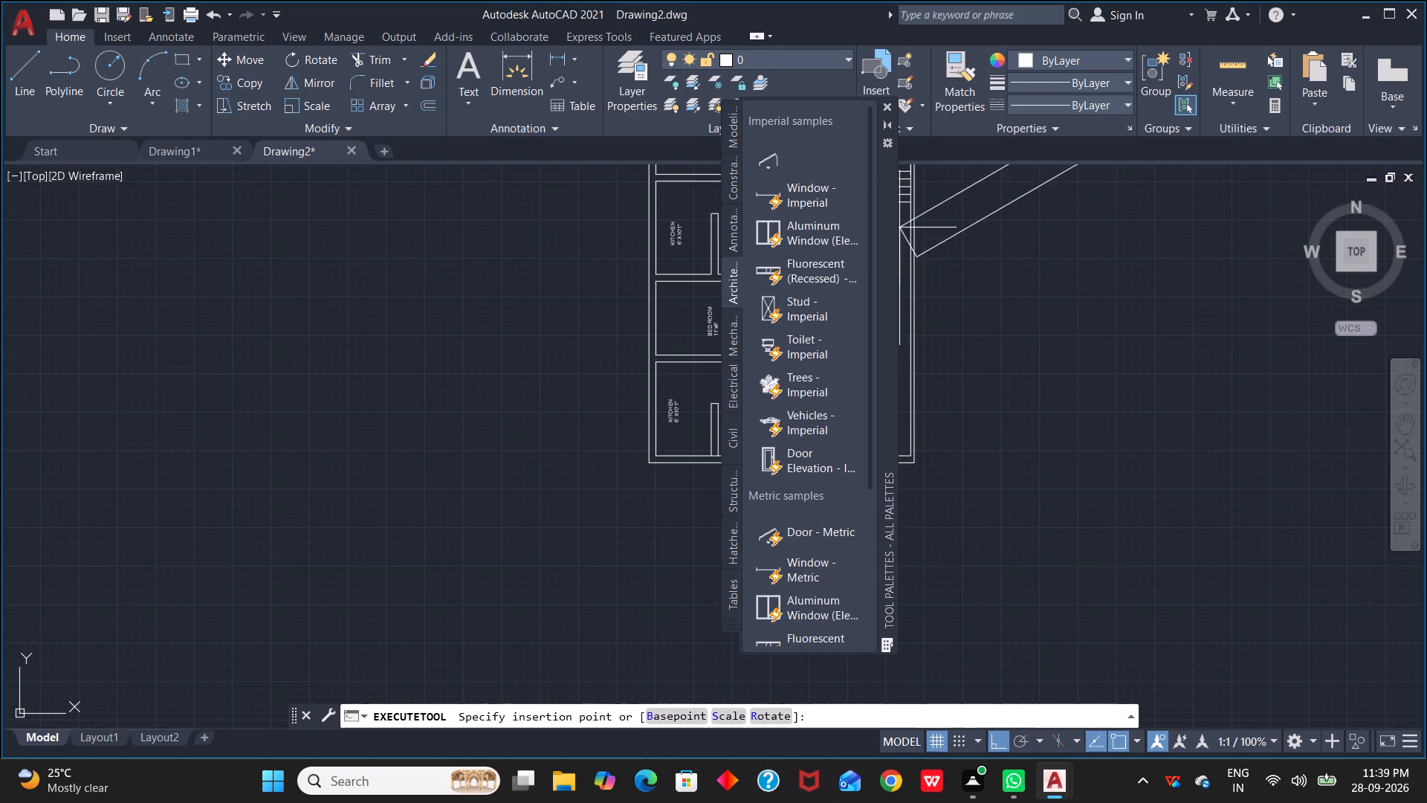
left_click(1052, 318)
scroll(1020, 321, "down", 3)
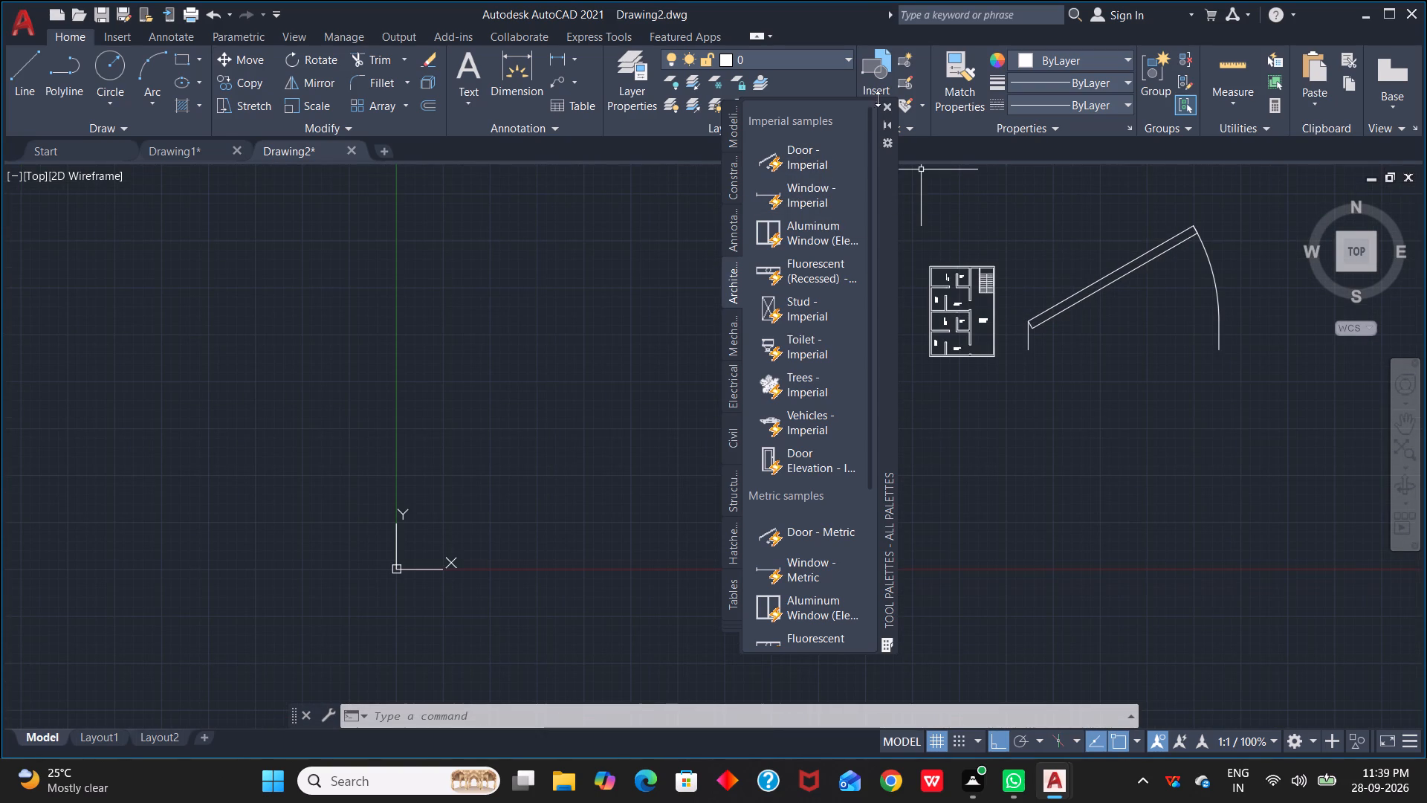
left_click(890, 111)
Scale the inserted door by reference from its lower hinge corner so that its full width becomes 3'.
scroll(1030, 404, "up", 2)
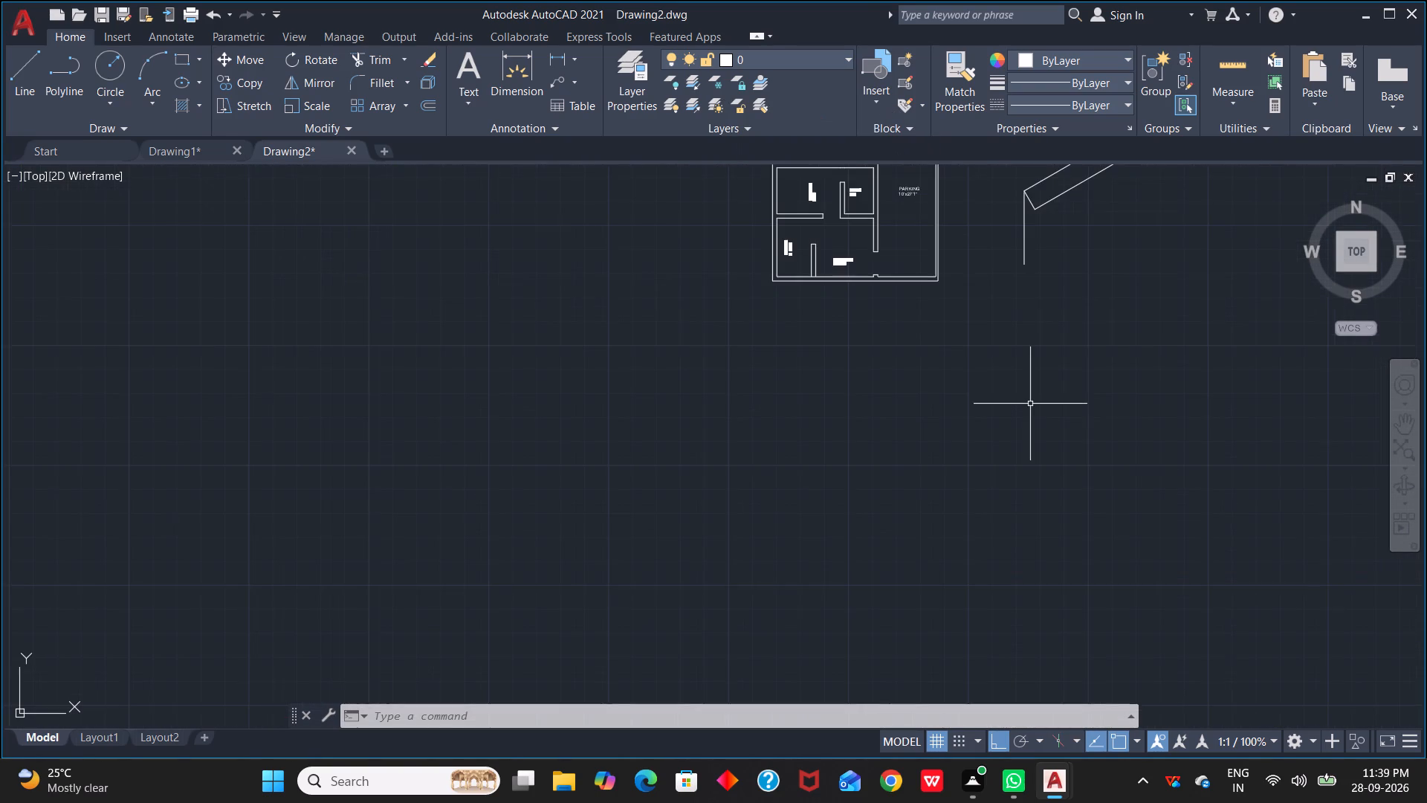
middle_click_drag(1019, 352, 708, 419)
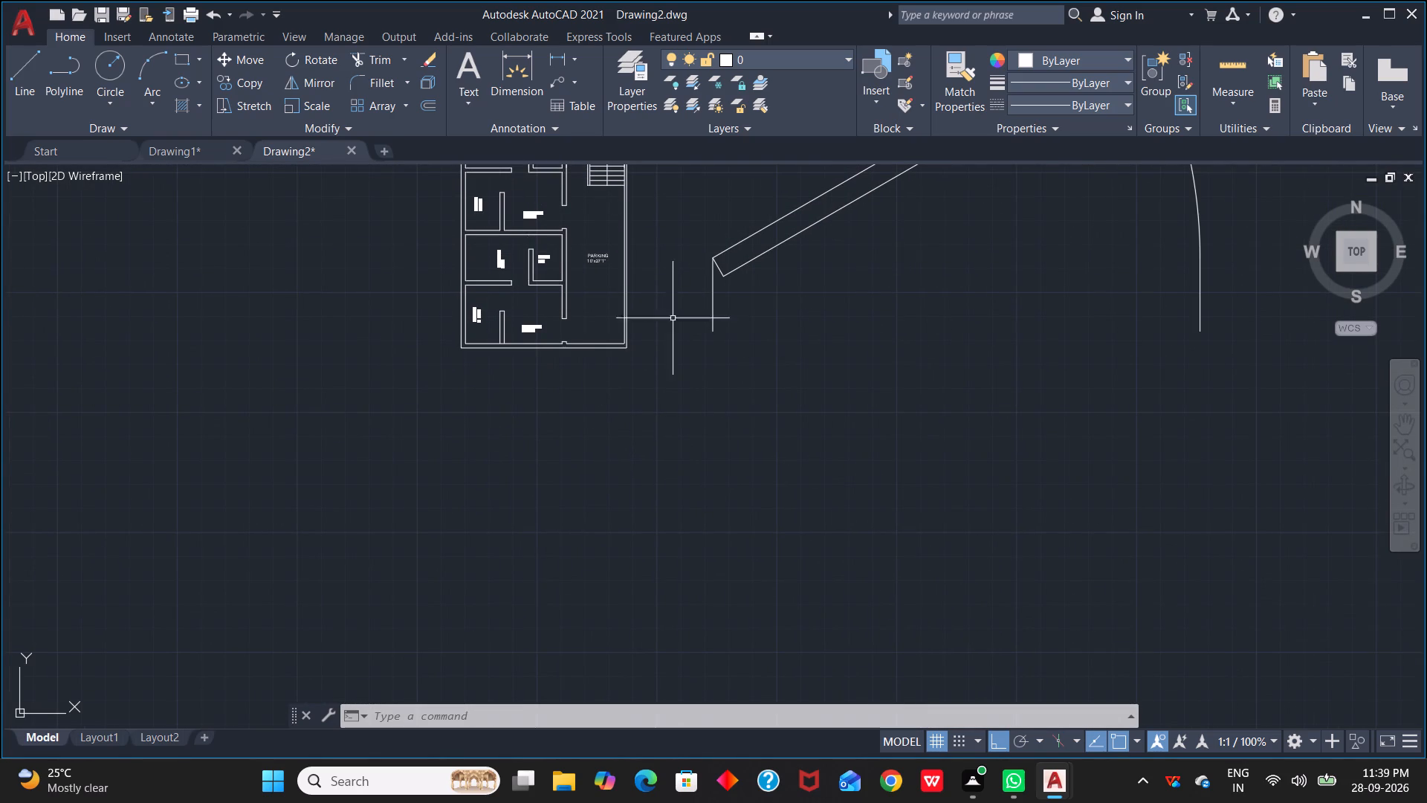
left_click(742, 242)
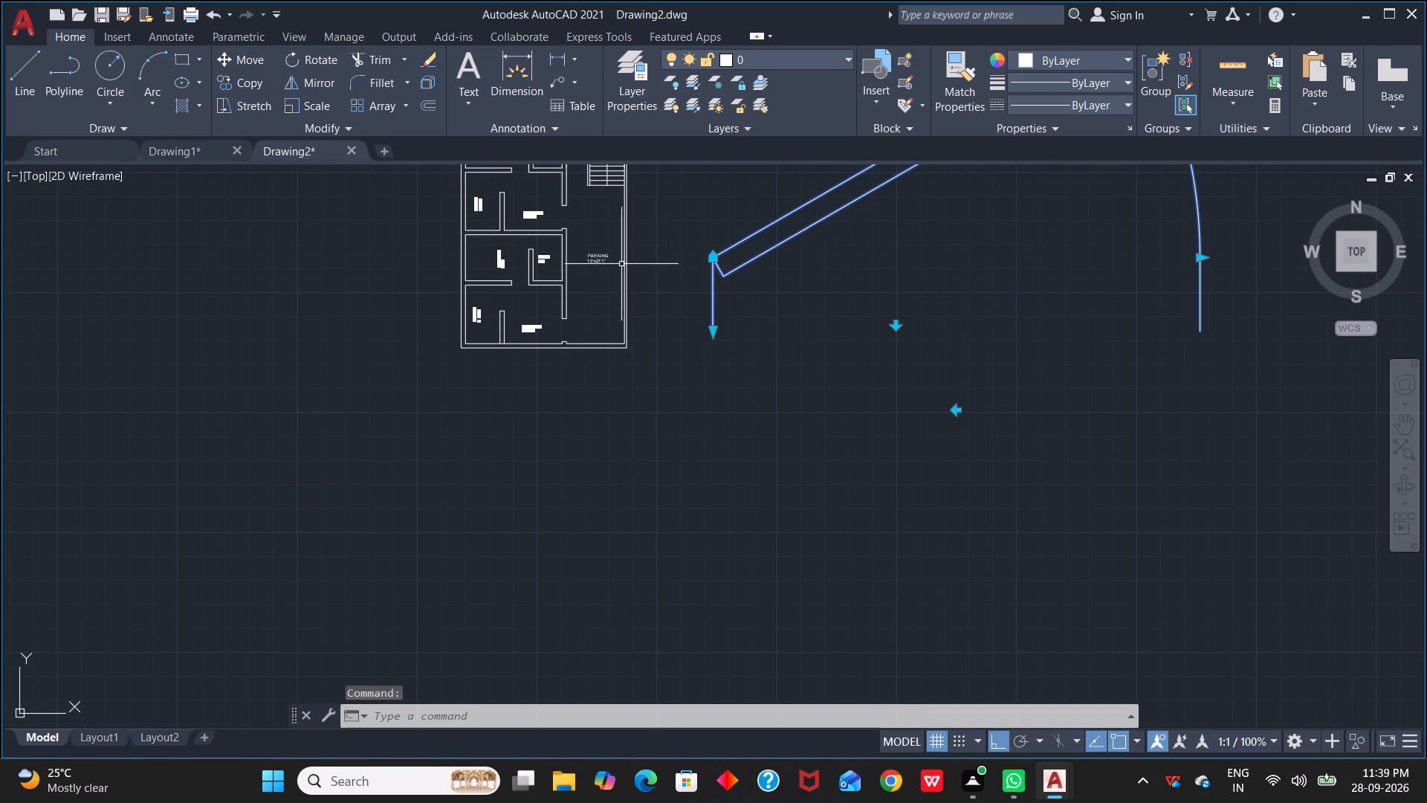
left_click(311, 103)
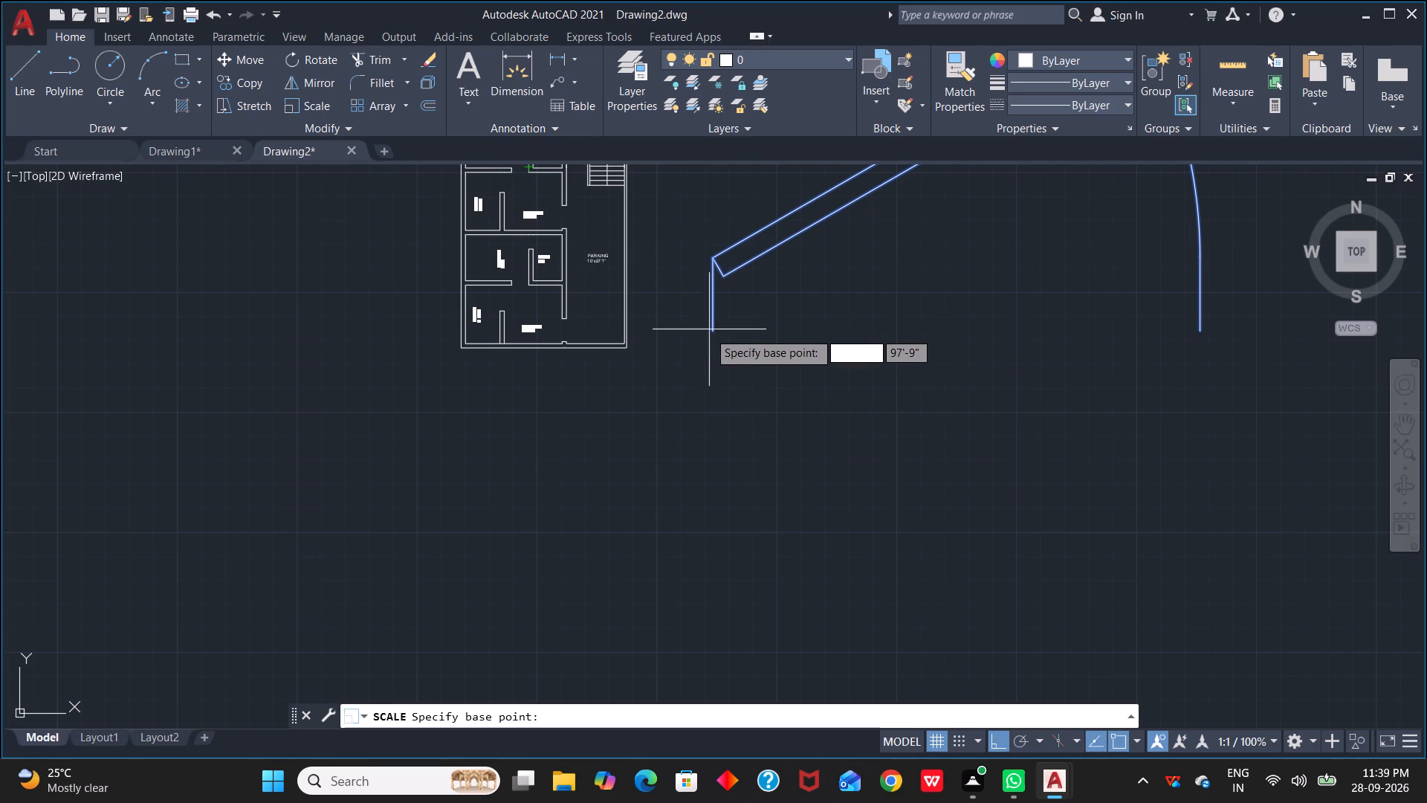
left_click(712, 339)
type("R")
key("space")
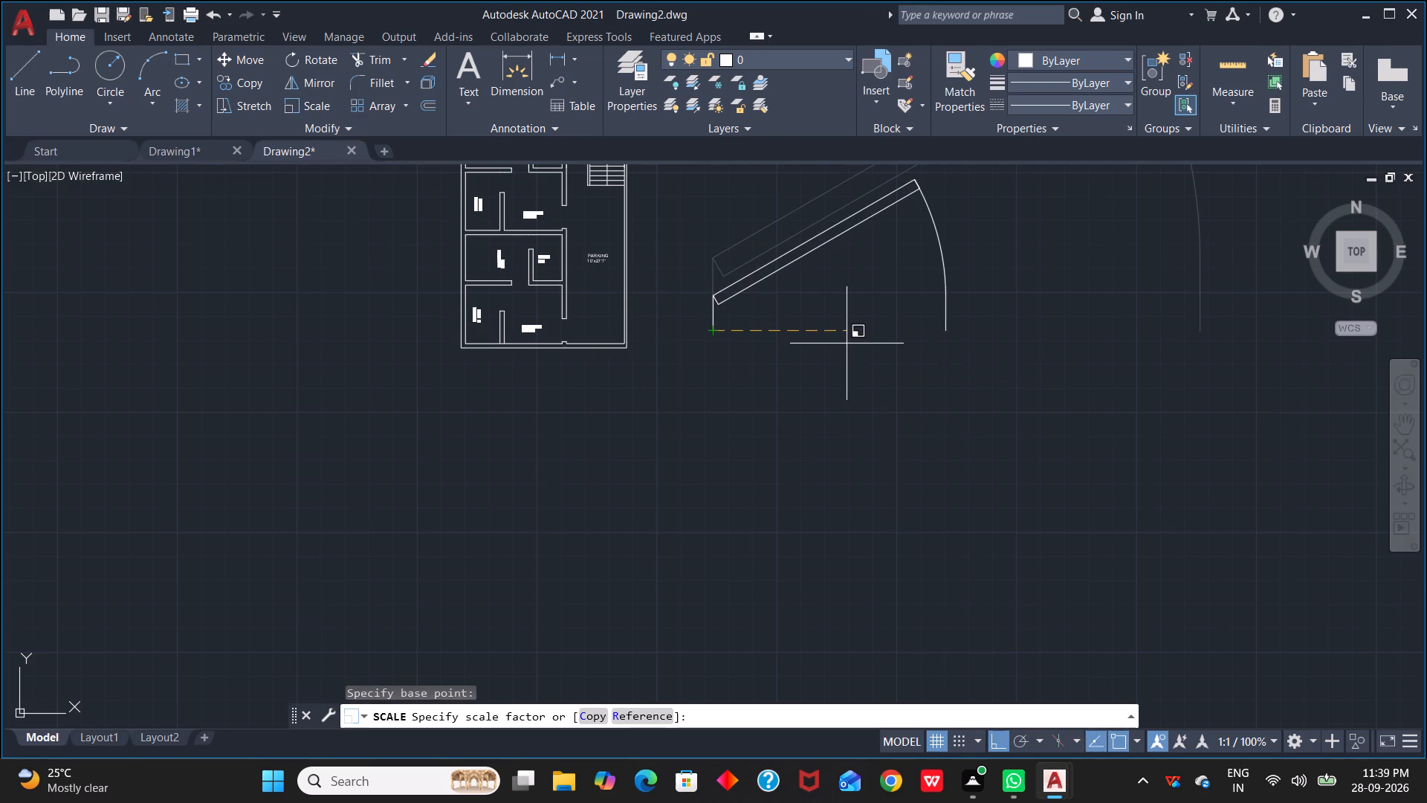
left_click(708, 330)
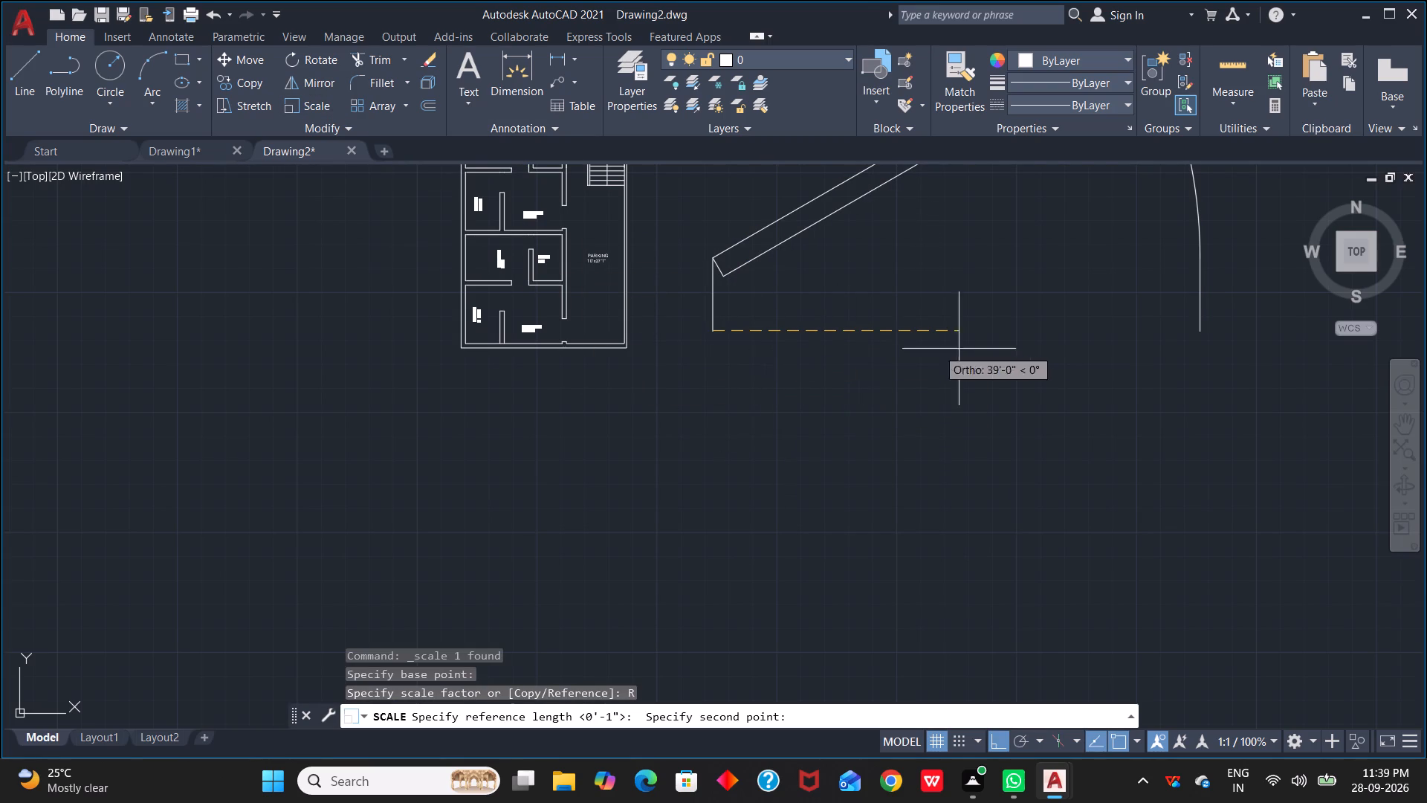
left_click(1191, 332)
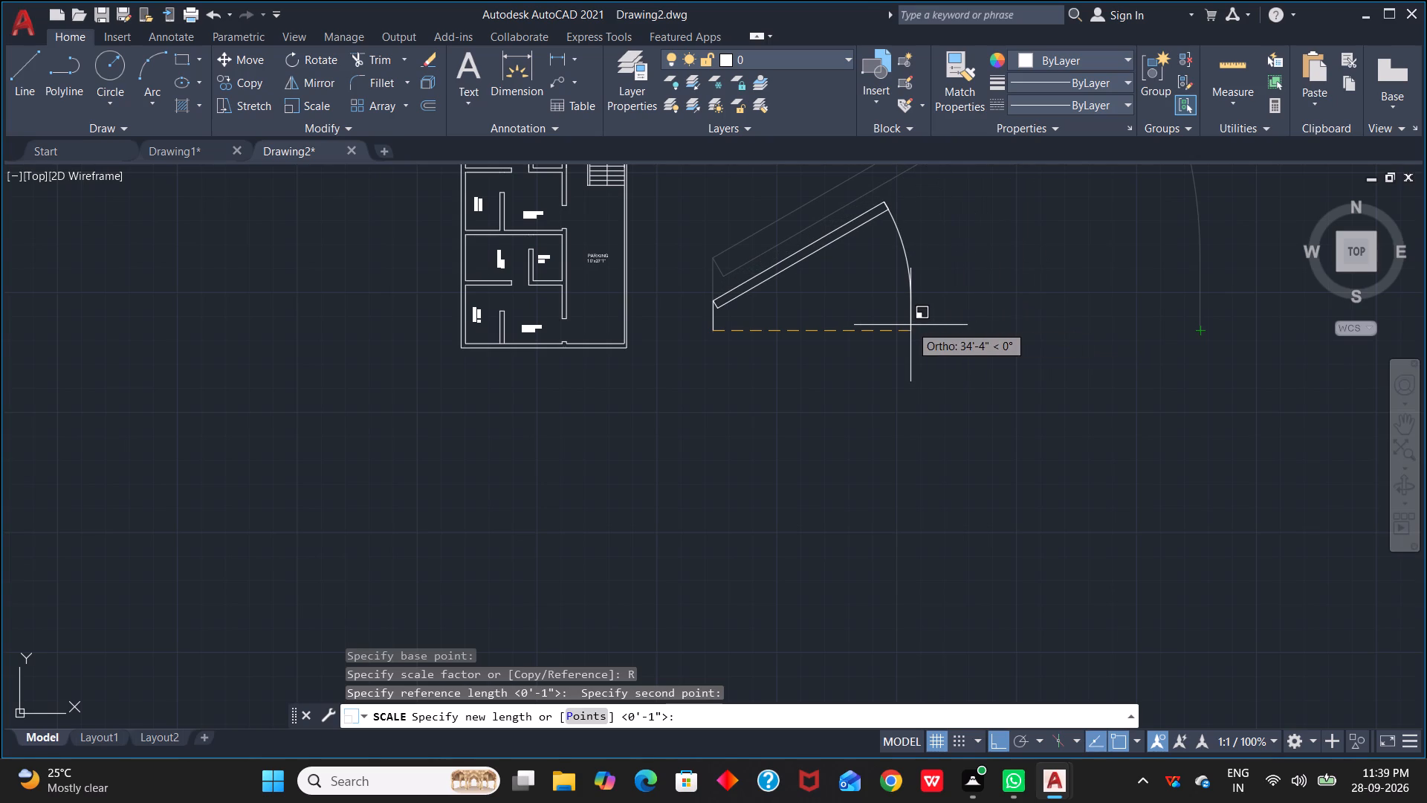
key("3")
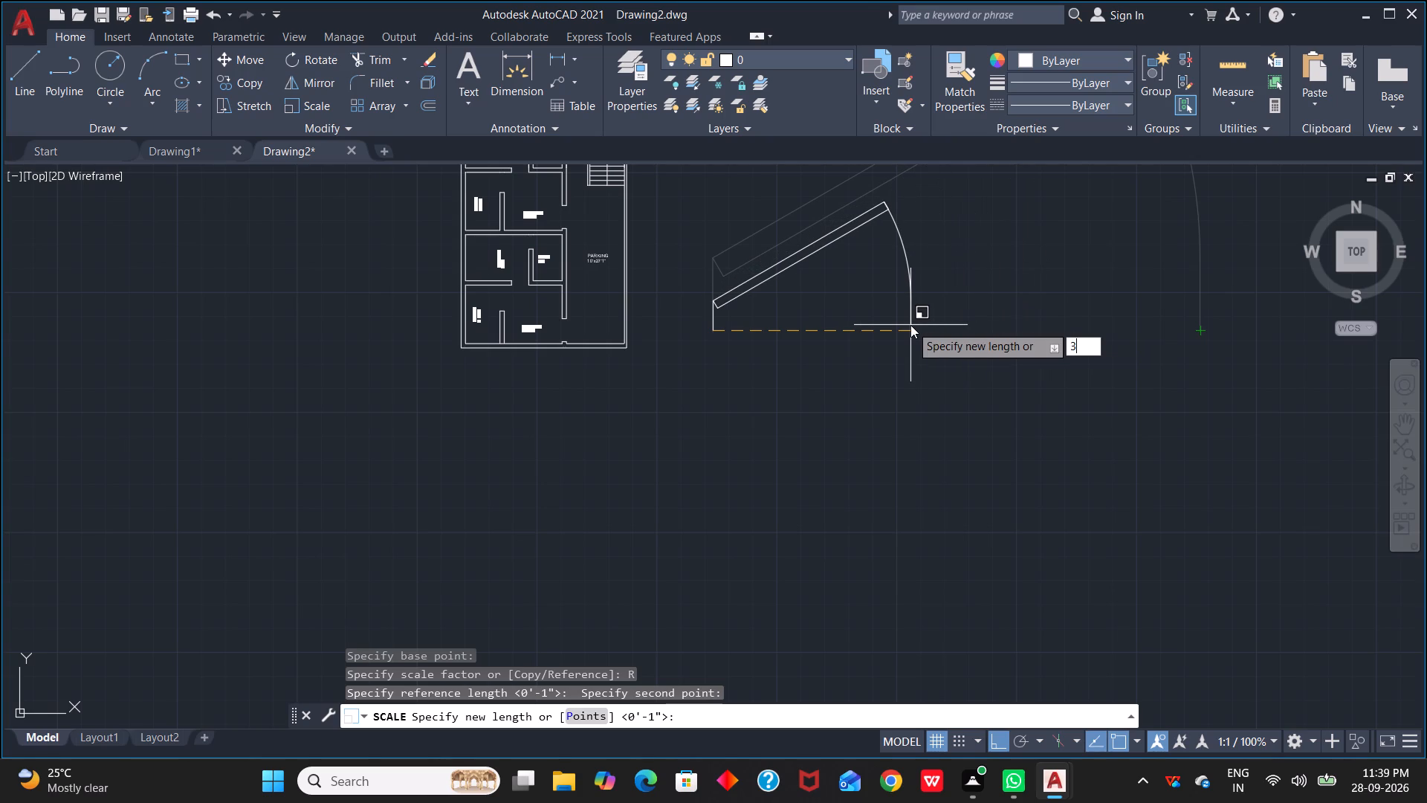
type("'")
key("space")
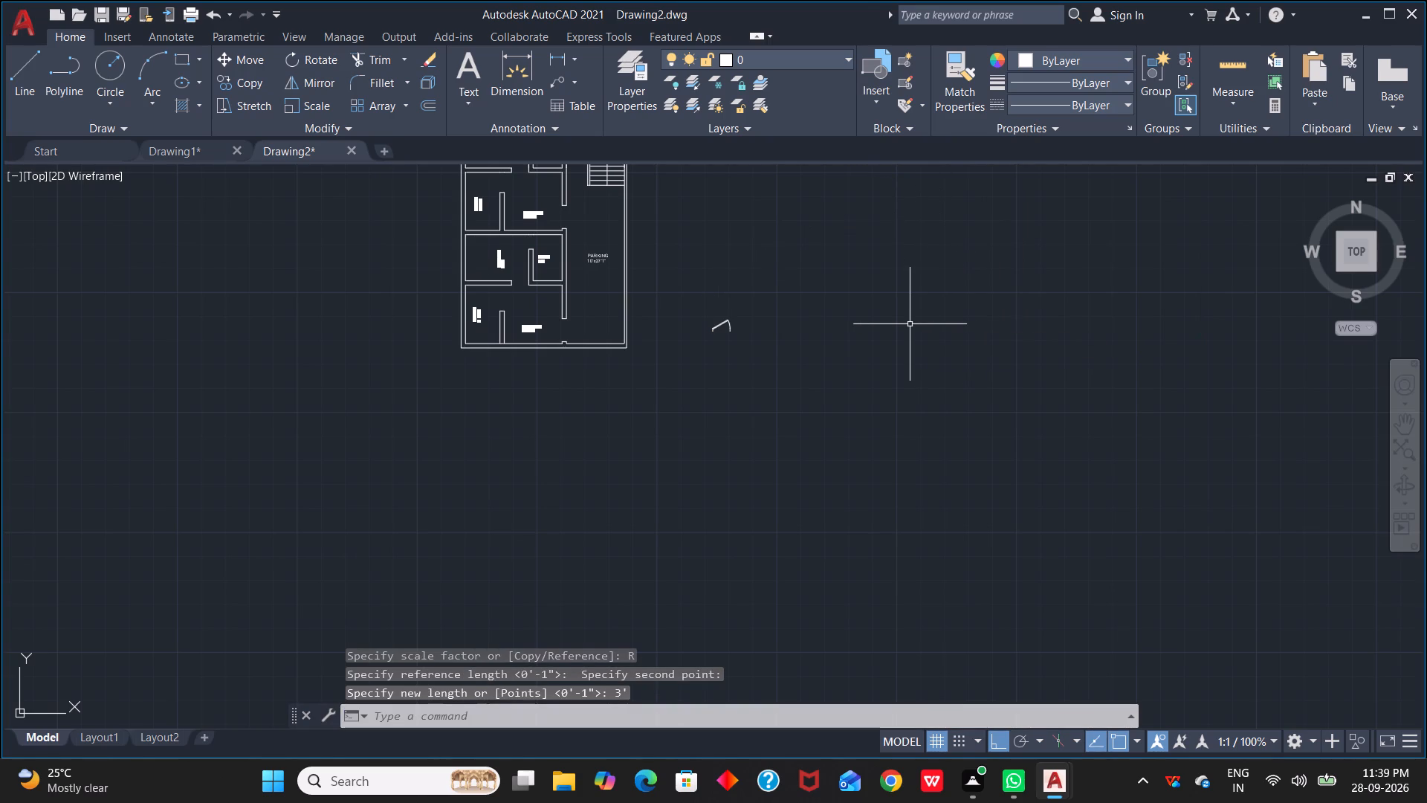
Copy the 3' door by its lower hinge corner into the lower unit's bedroom doorway, with Ortho off.
scroll(676, 332, "up", 2)
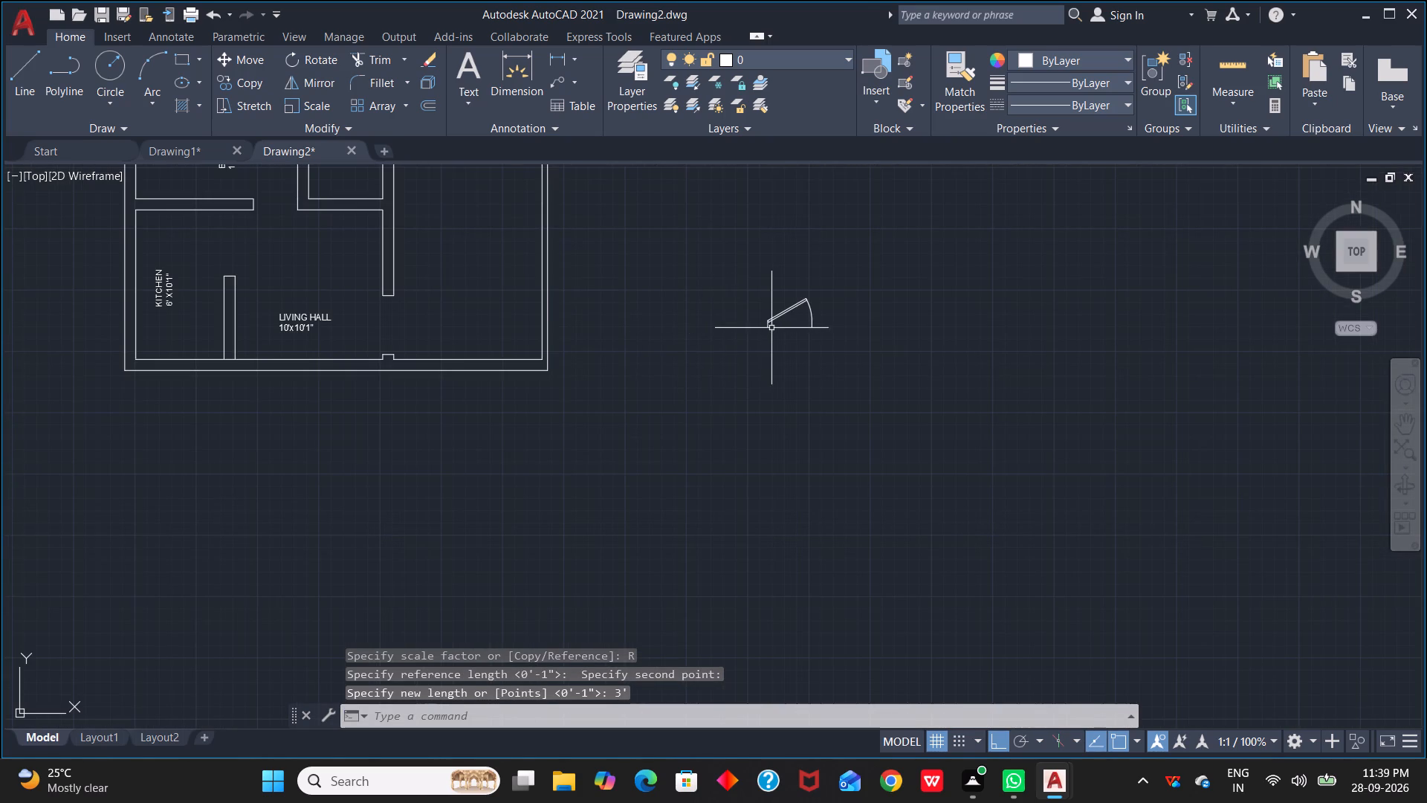
left_click(768, 320)
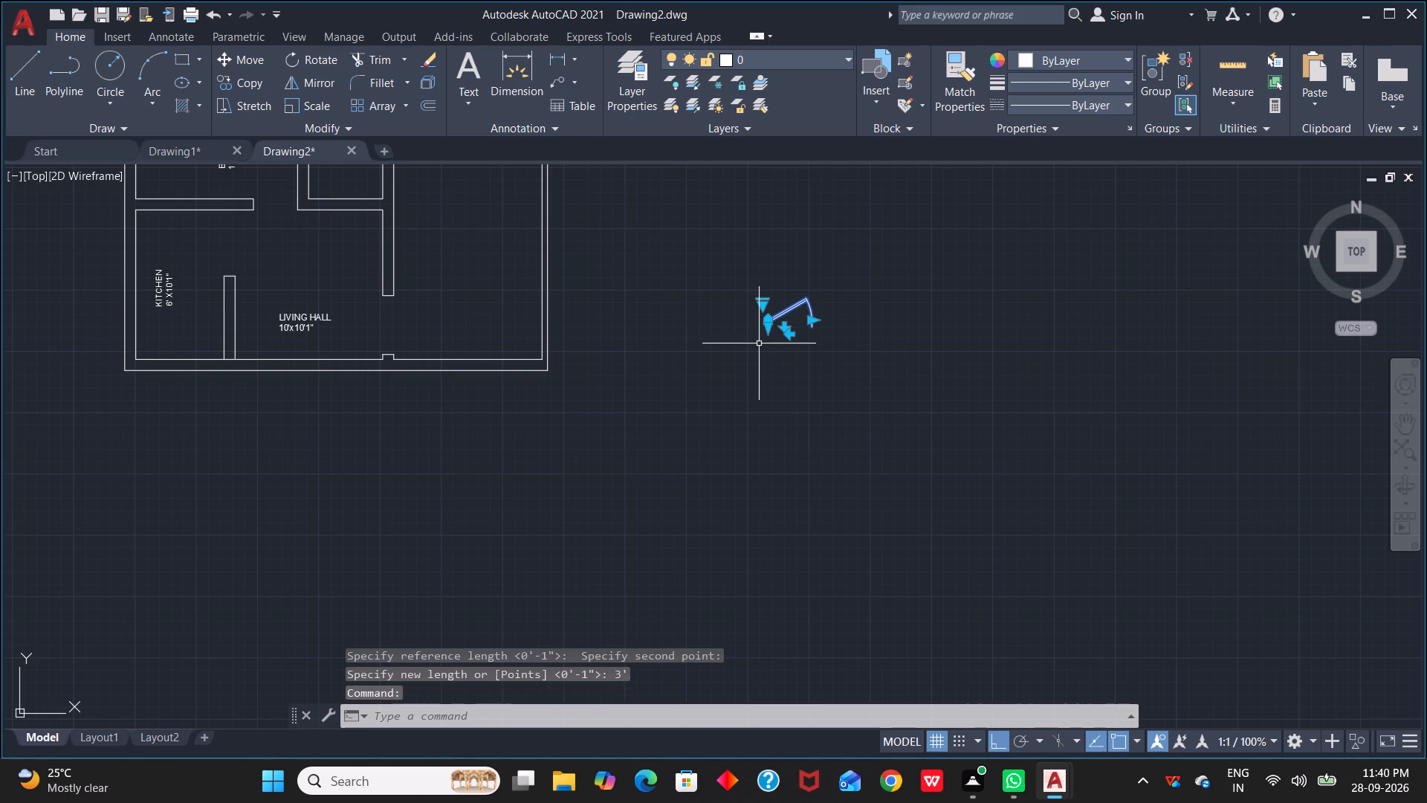
type("CO")
key("space")
scroll(765, 330, "up", 1)
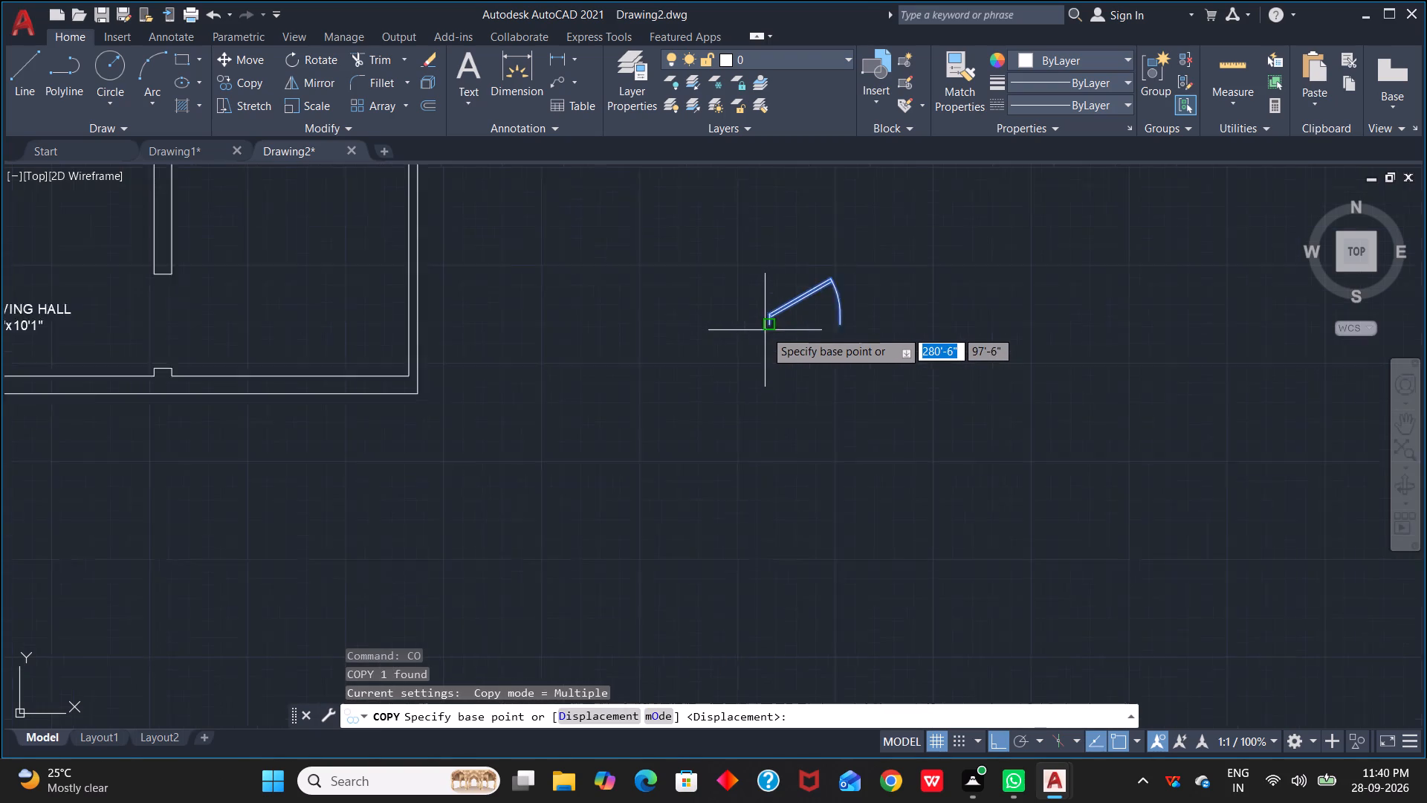
scroll(765, 330, "up", 1)
left_click(776, 324)
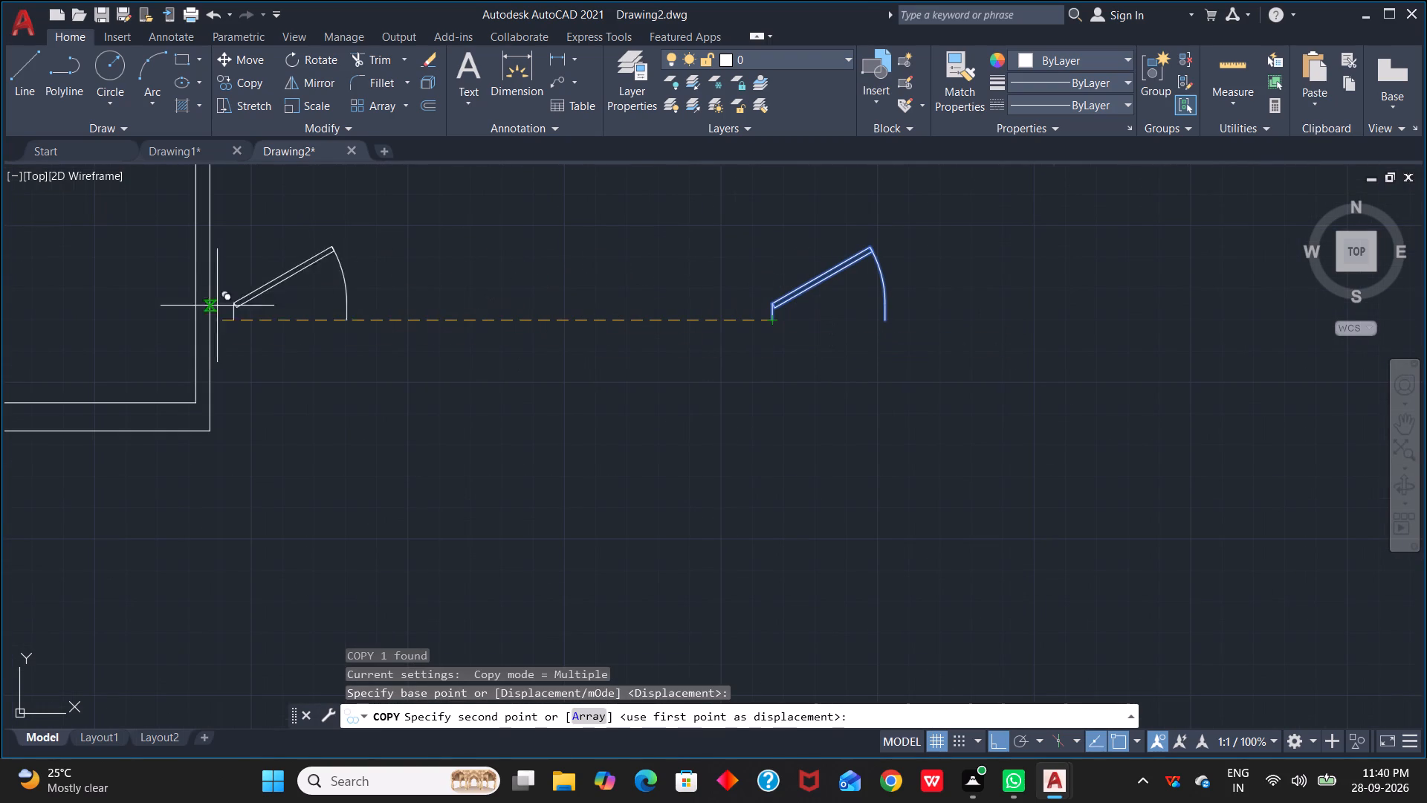
middle_click_drag(79, 332, 1028, 570)
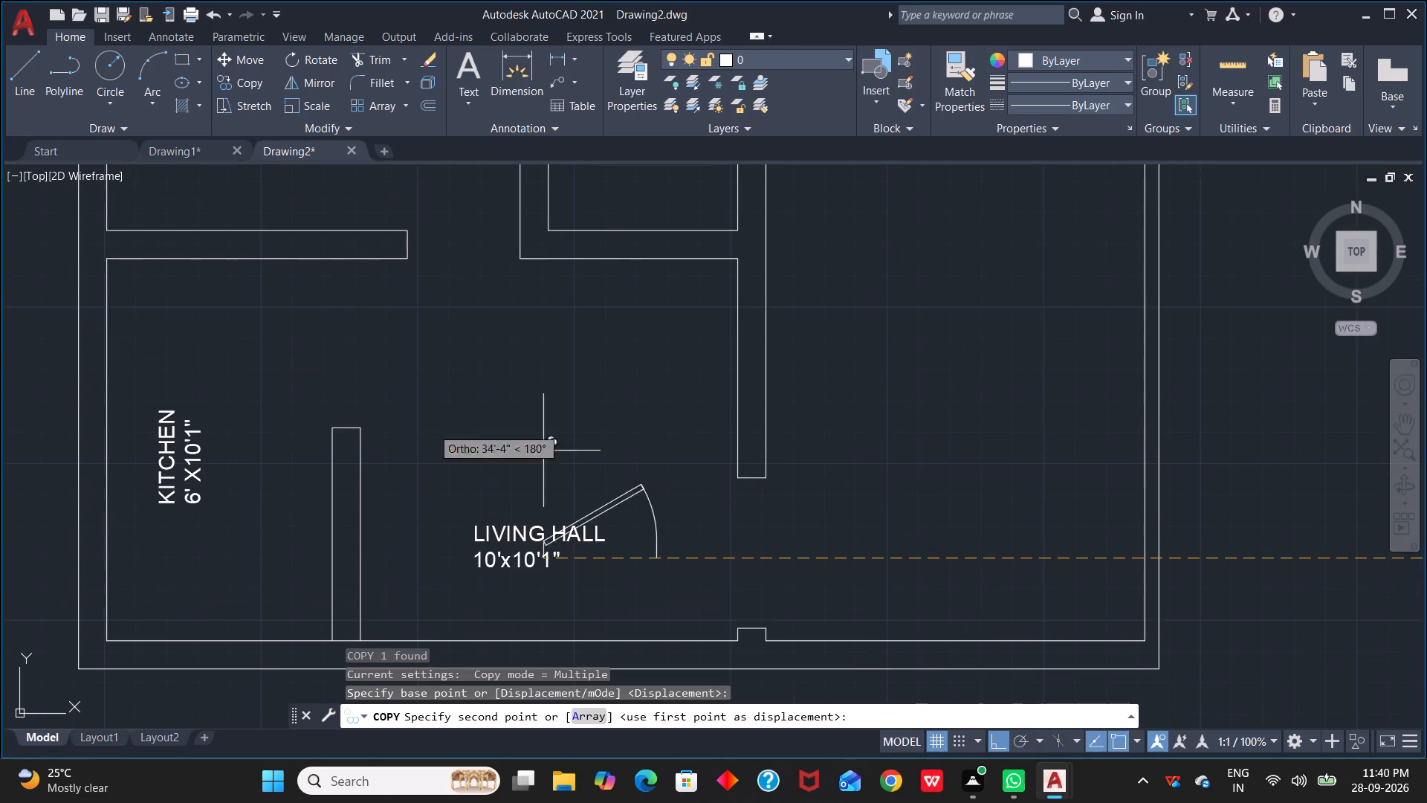
key("F8")
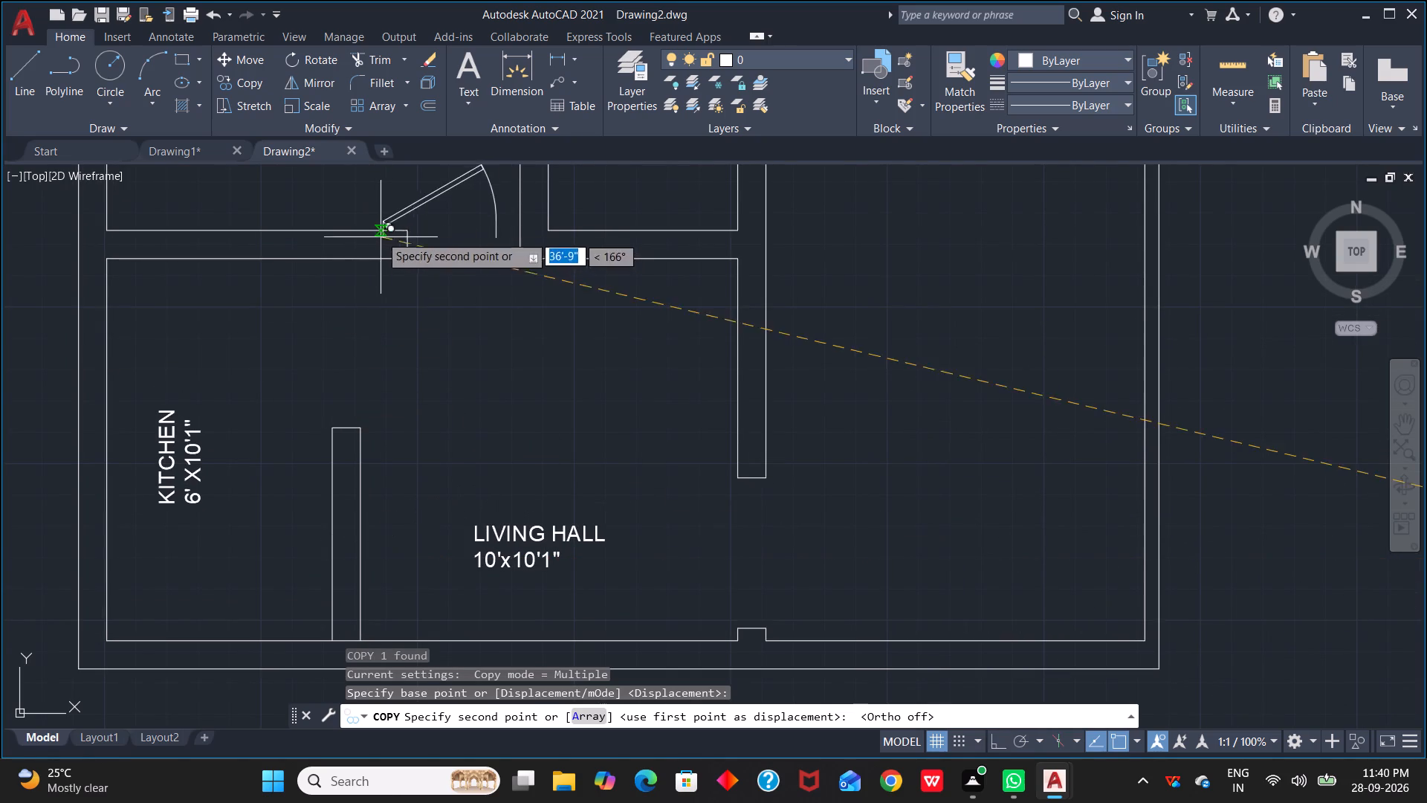
scroll(409, 260, "up", 3)
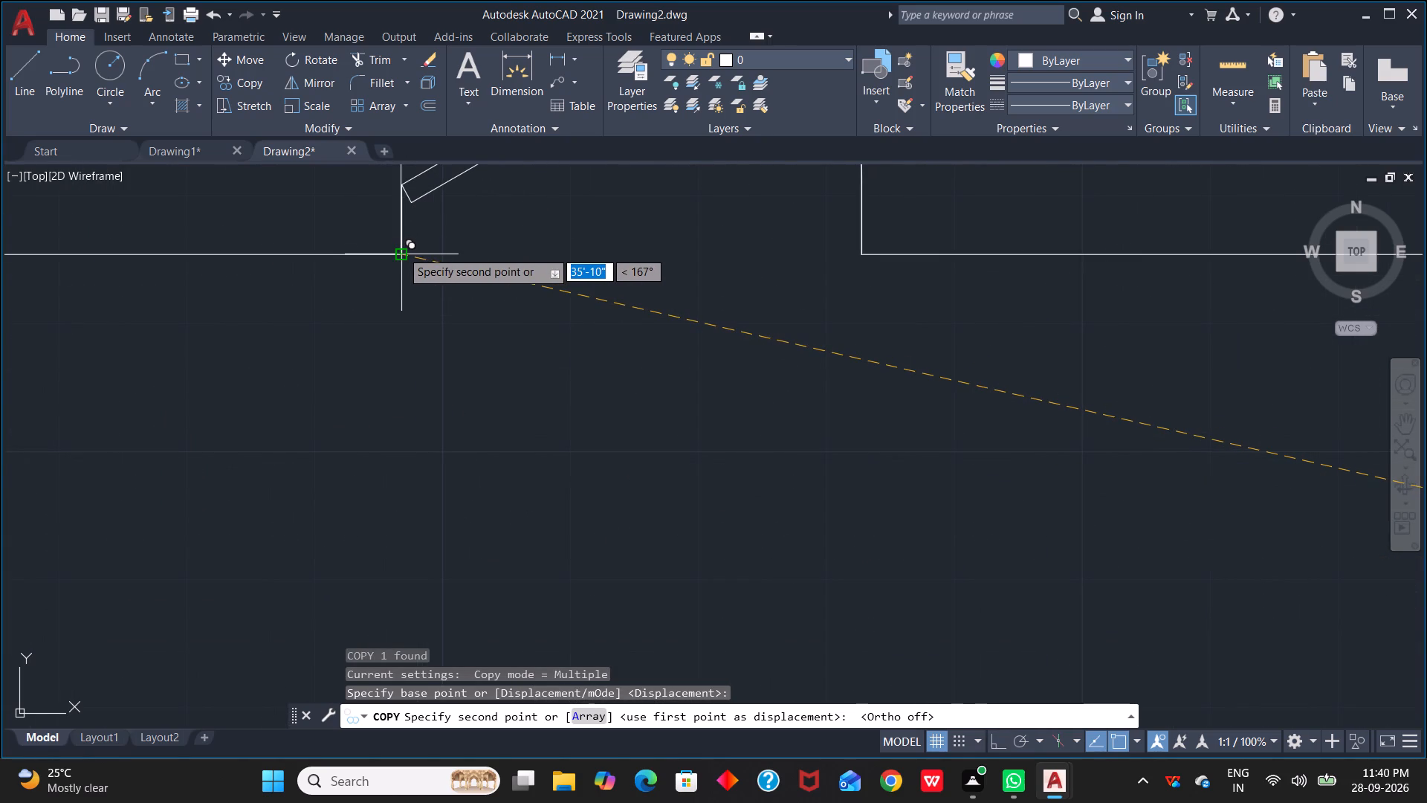
left_click(401, 251)
Place another copy of the 3' door in the upper unit's bedroom doorway and end the copying.
scroll(566, 299, "down", 2)
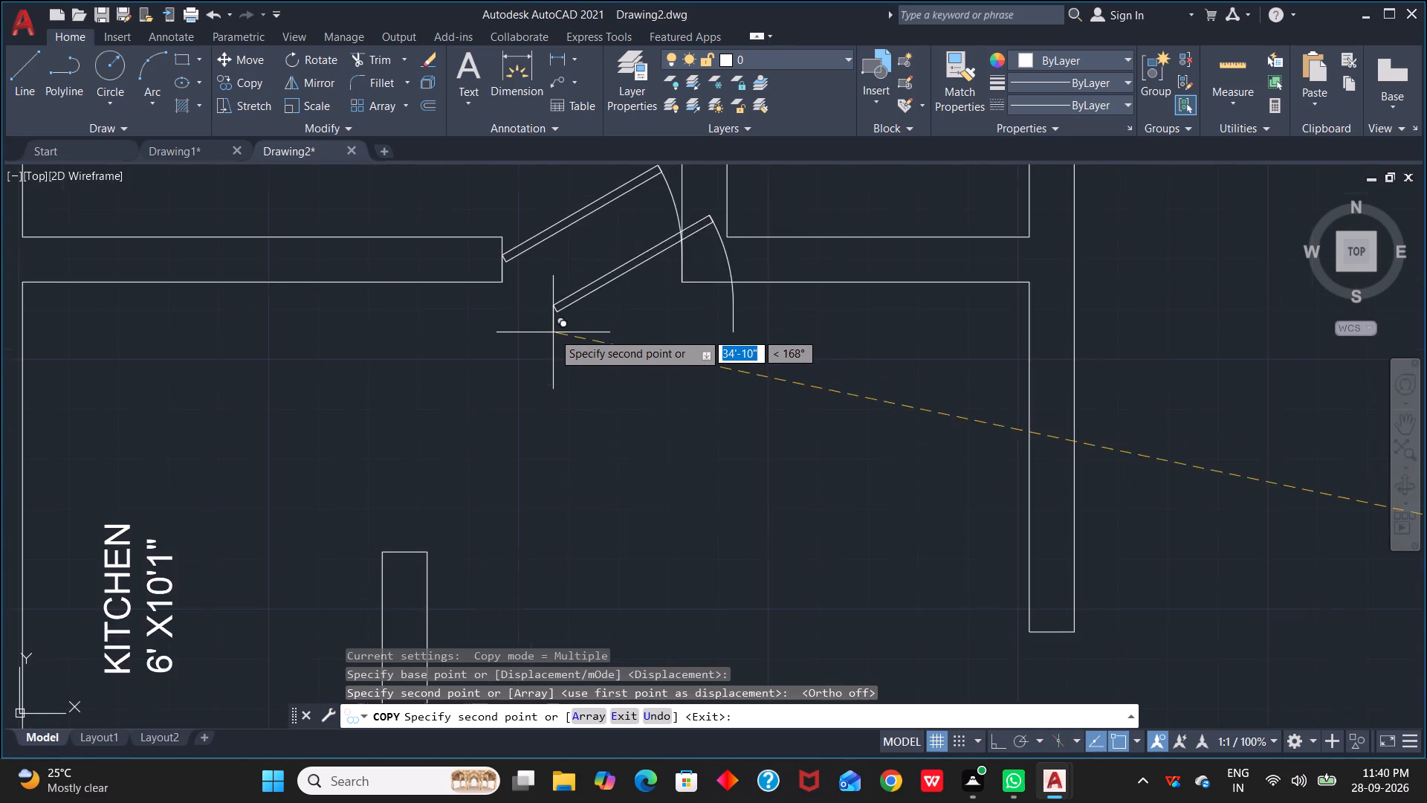
scroll(553, 332, "down", 2)
middle_click_drag(551, 336, 576, 588)
middle_click_drag(559, 232, 715, 563)
scroll(708, 478, "up", 2)
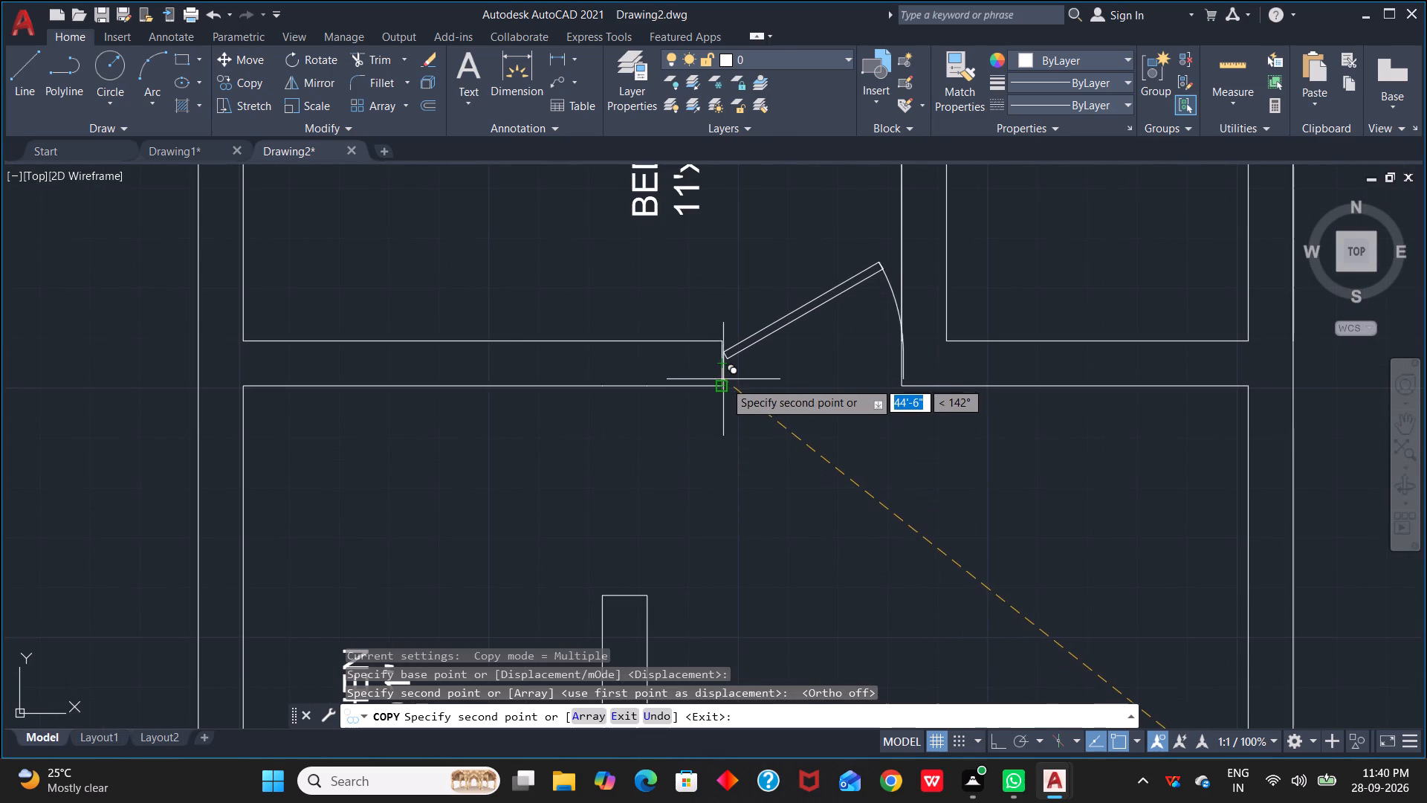
left_click(726, 385)
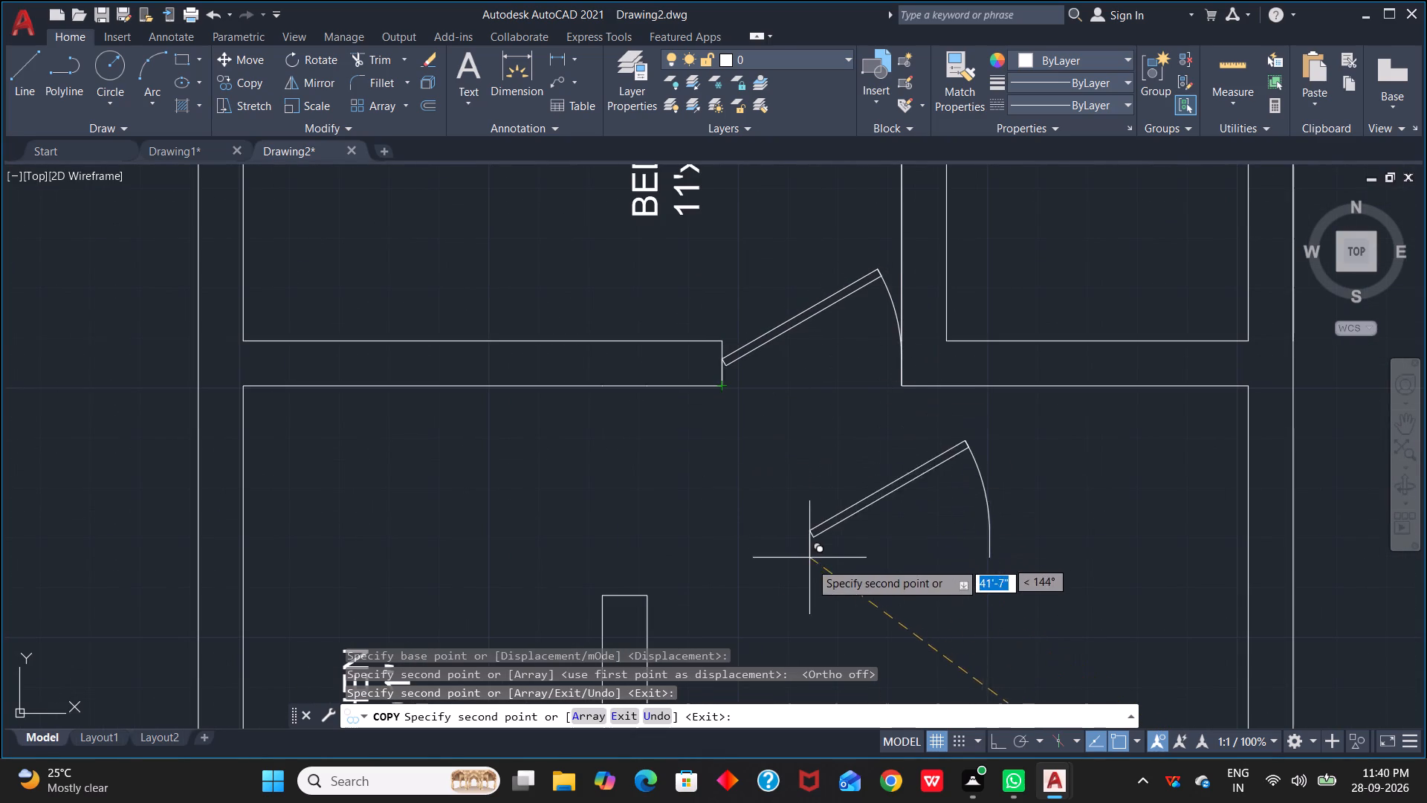
key("Escape")
Scale the spare door beside the plan by reference from its lower hinge corner so that its full width becomes 2.5'.
scroll(815, 529, "down", 1)
middle_click_drag(876, 523, 155, 472)
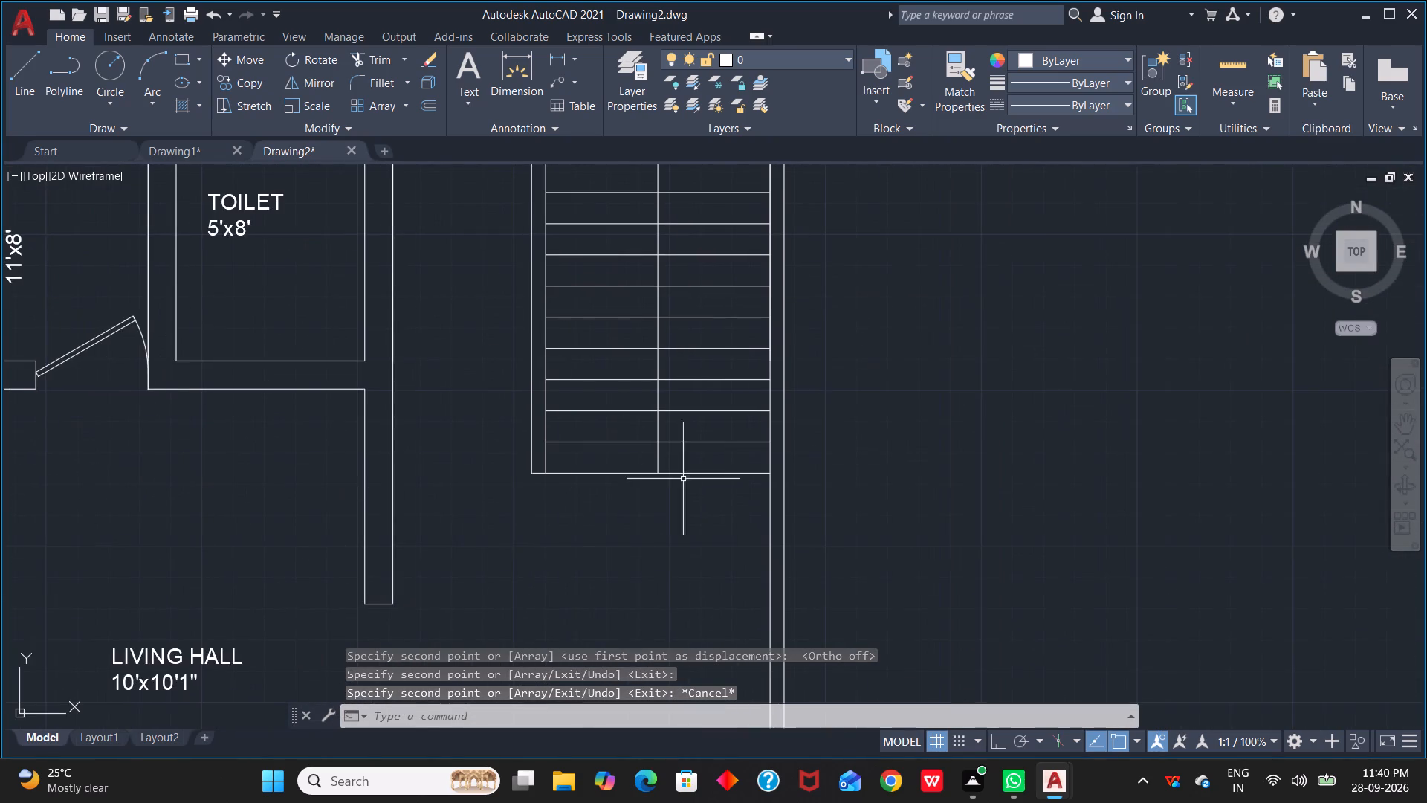
scroll(846, 470, "down", 3)
middle_click_drag(922, 502, 618, 155)
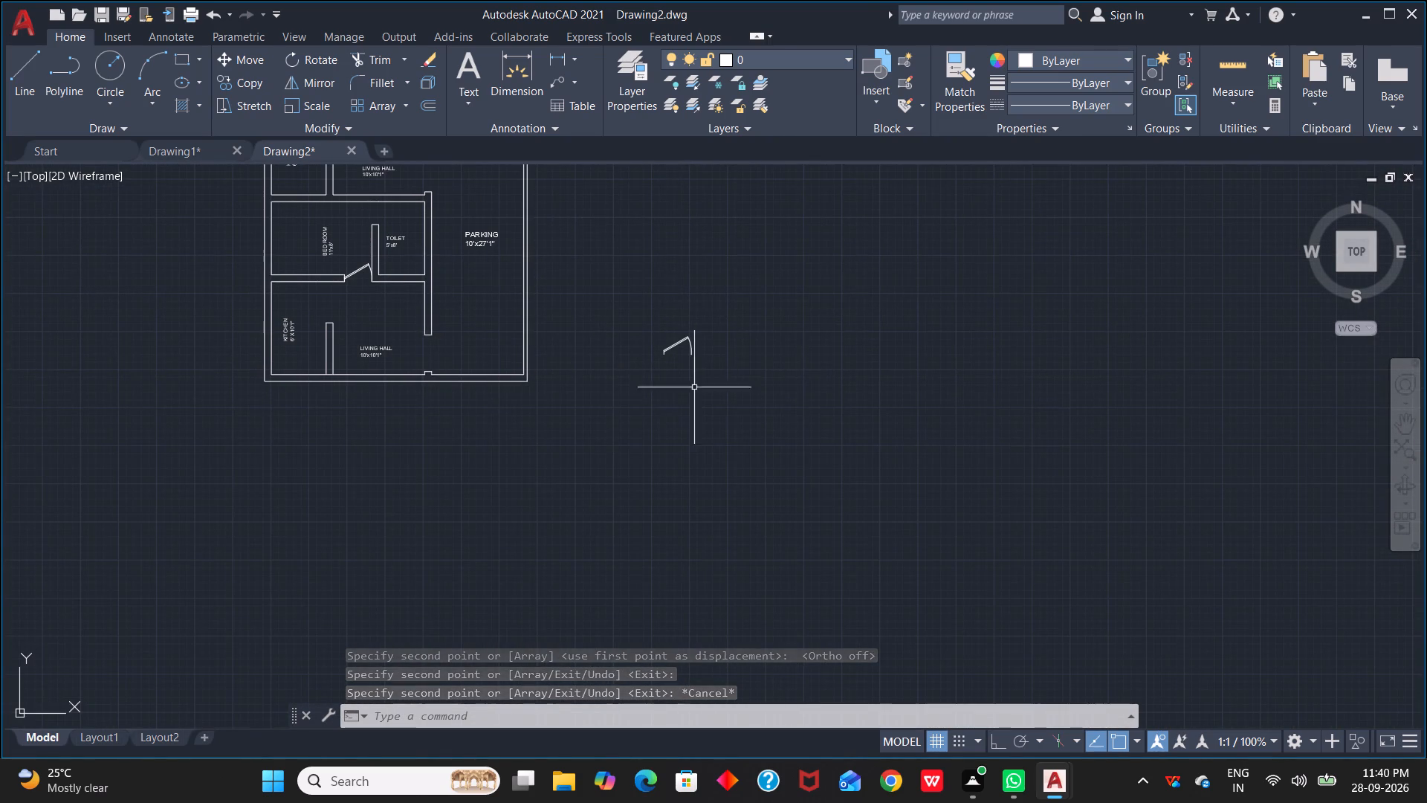
scroll(656, 338, "up", 3)
left_click(679, 315)
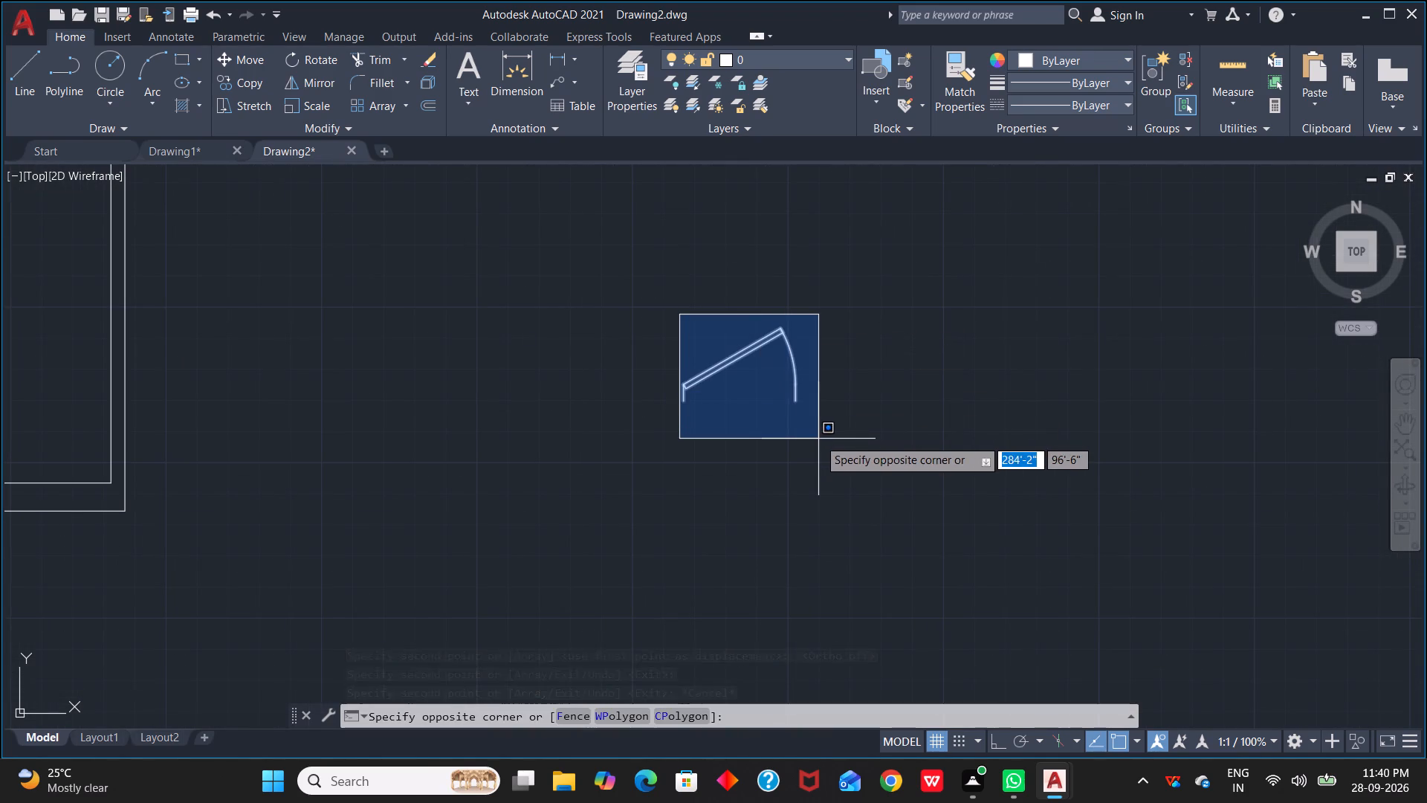
left_click(818, 439)
left_click(314, 110)
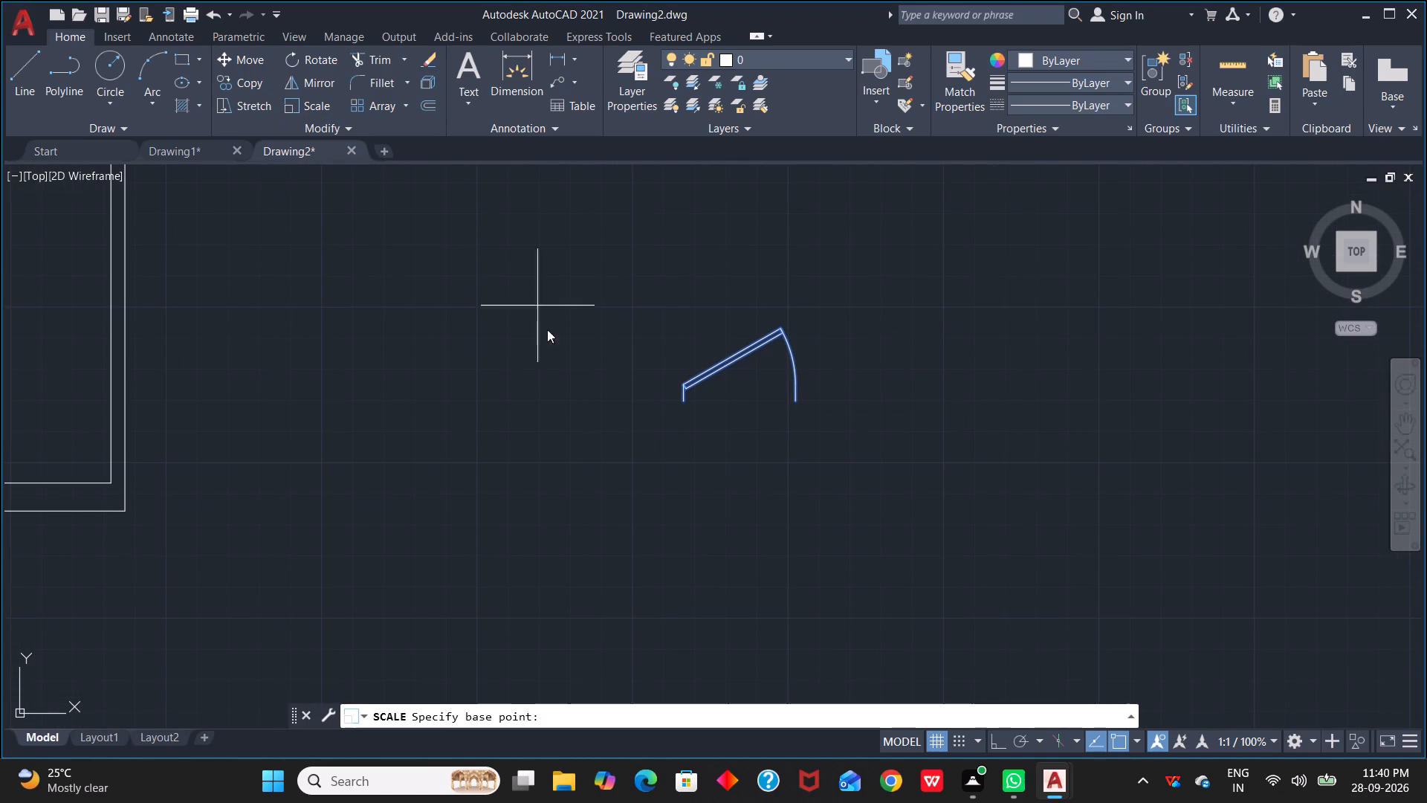
left_click(685, 405)
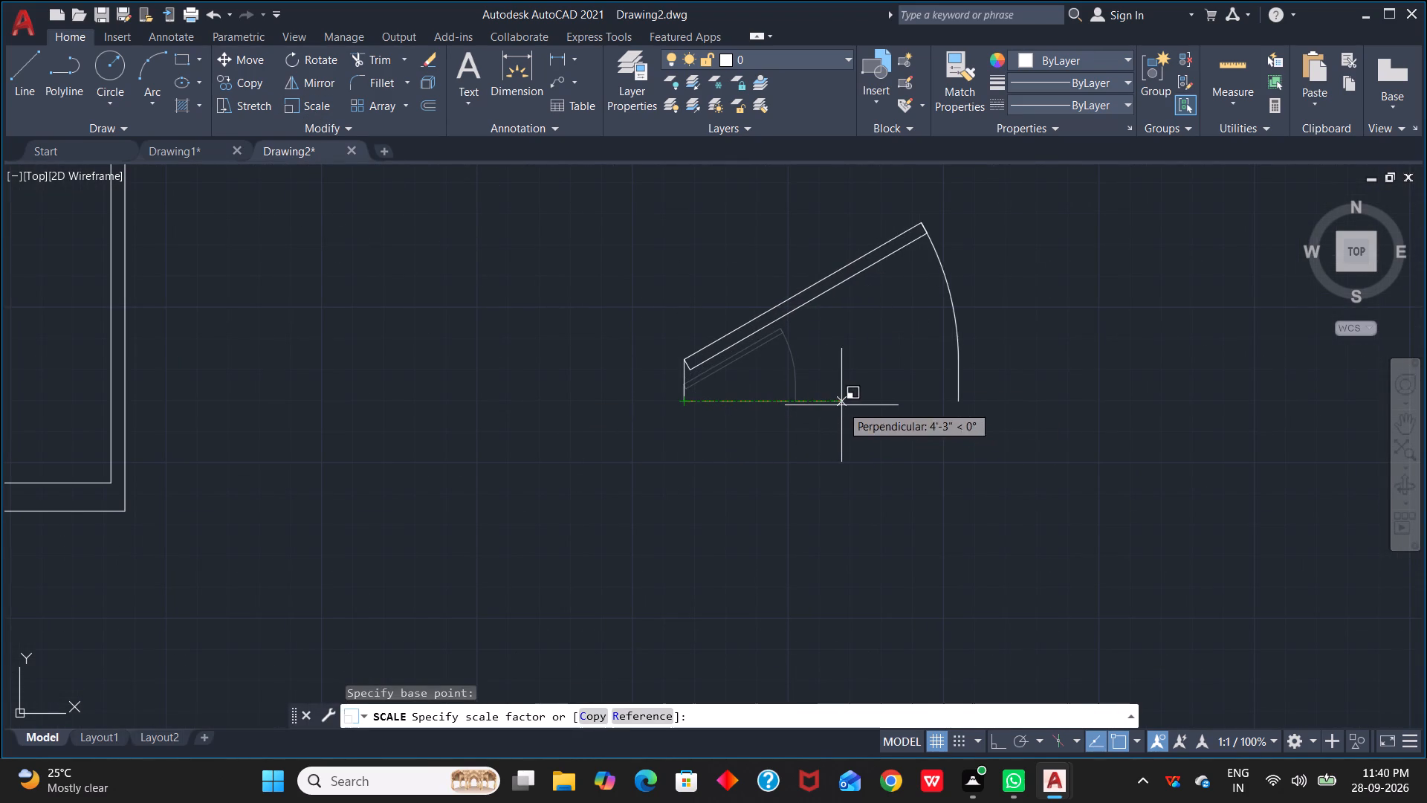
key("r")
key("space")
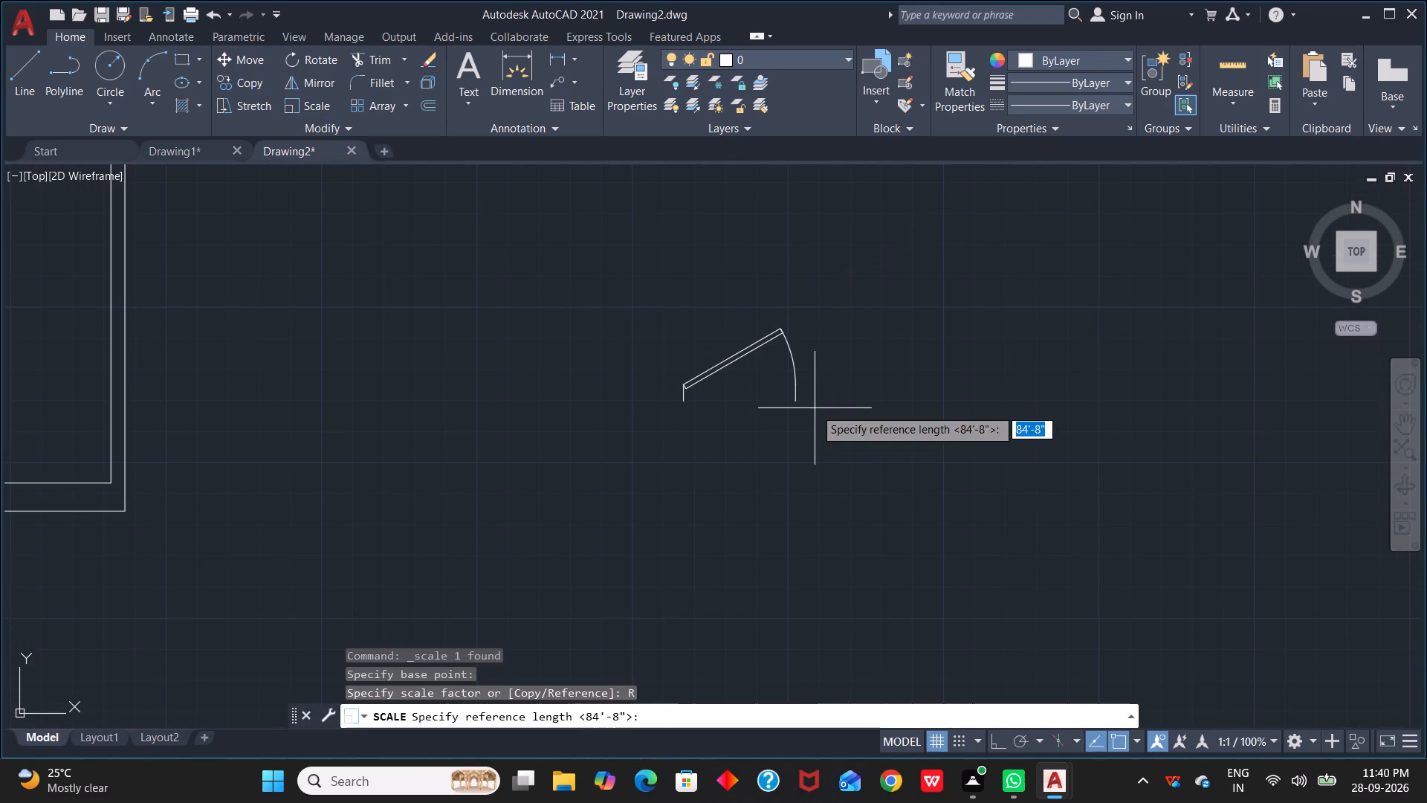
scroll(687, 411, "up", 3)
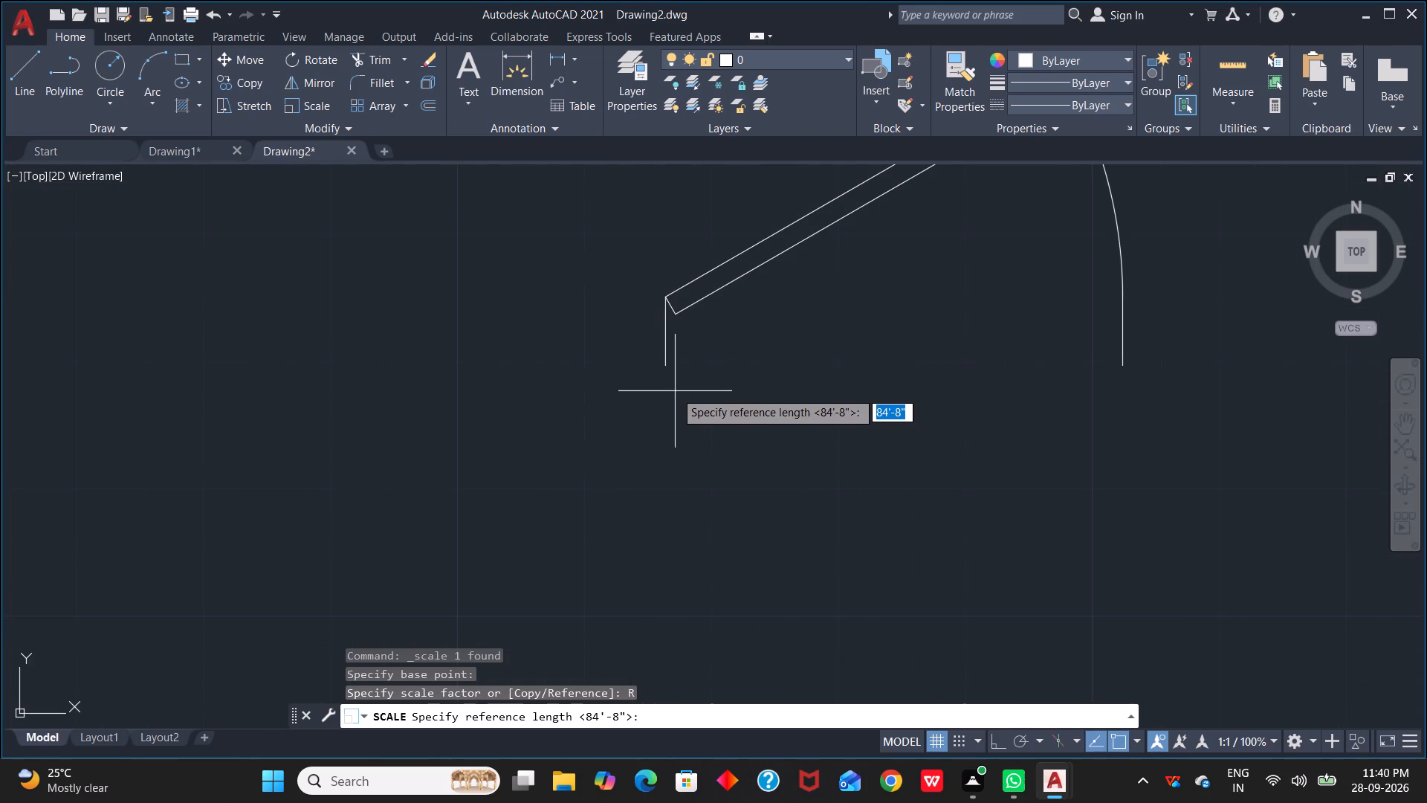
left_click(664, 374)
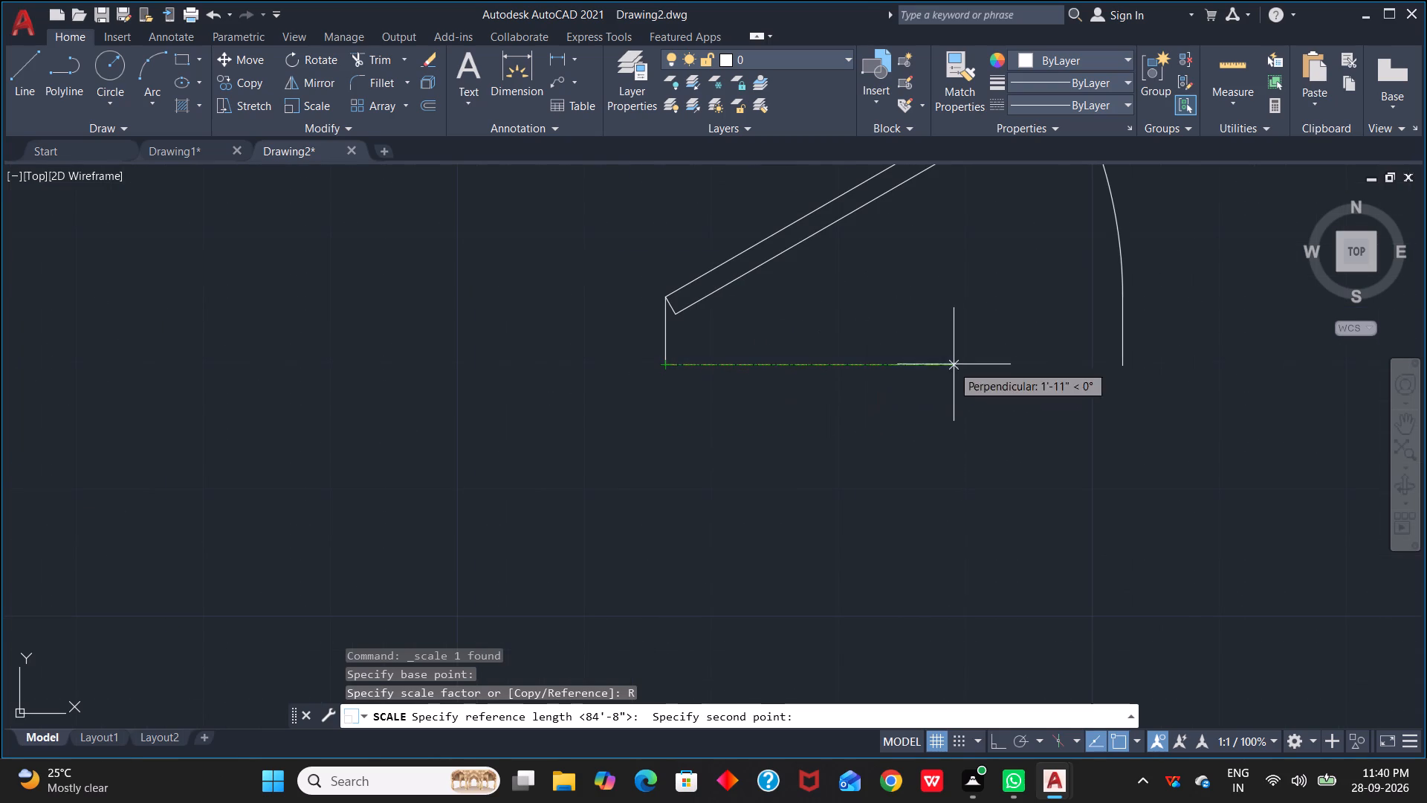
middle_click_drag(1030, 332, 685, 404)
scroll(773, 462, "up", 2)
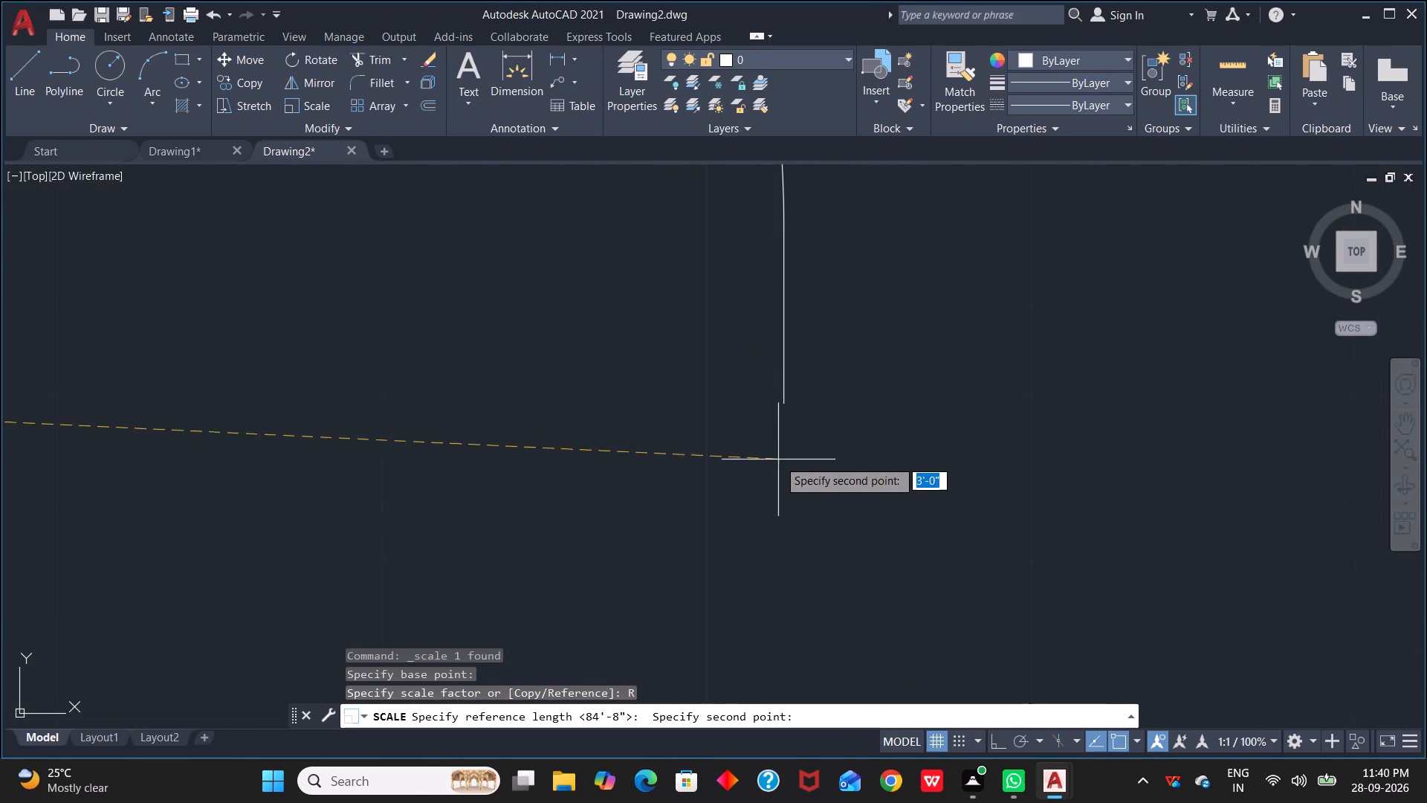
left_click(785, 409)
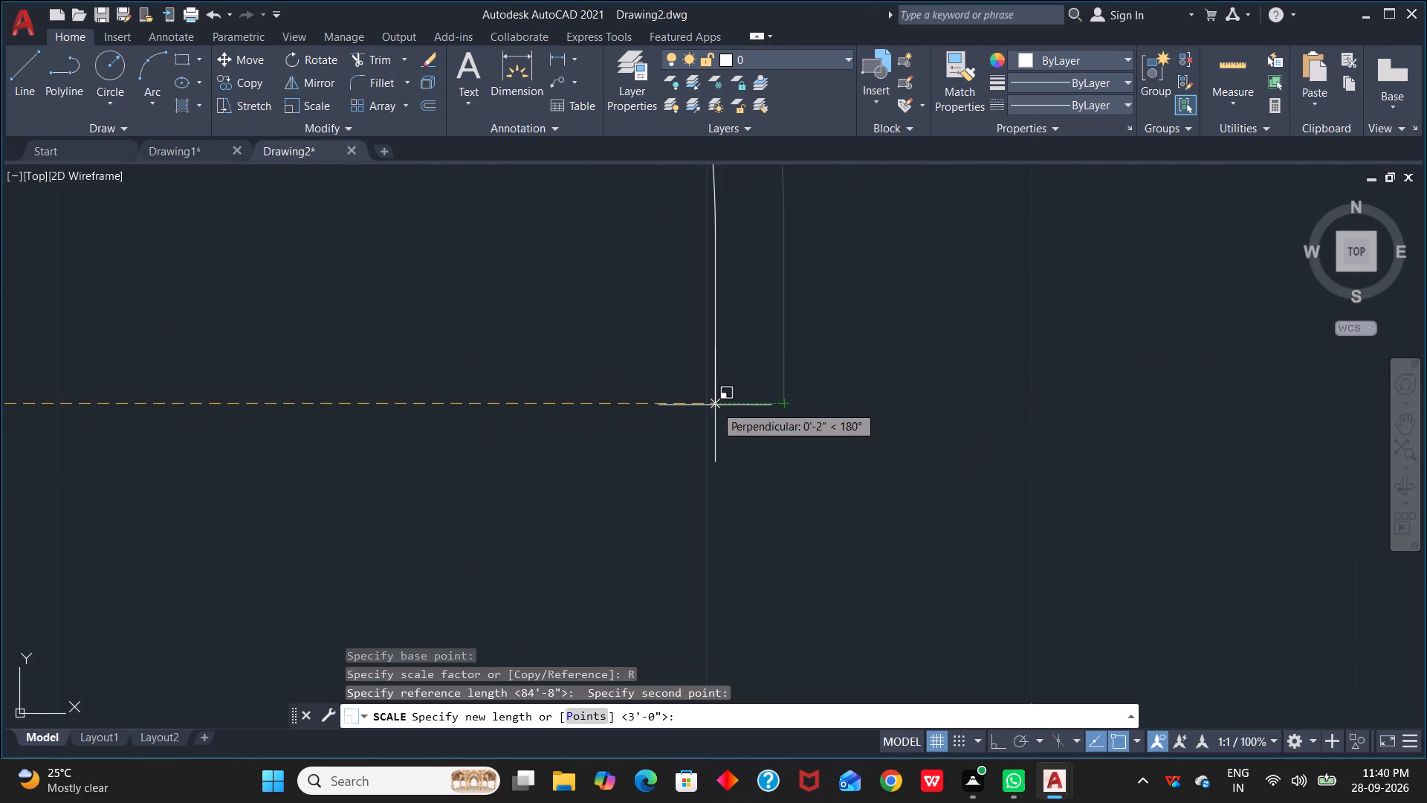
scroll(713, 404, "down", 1)
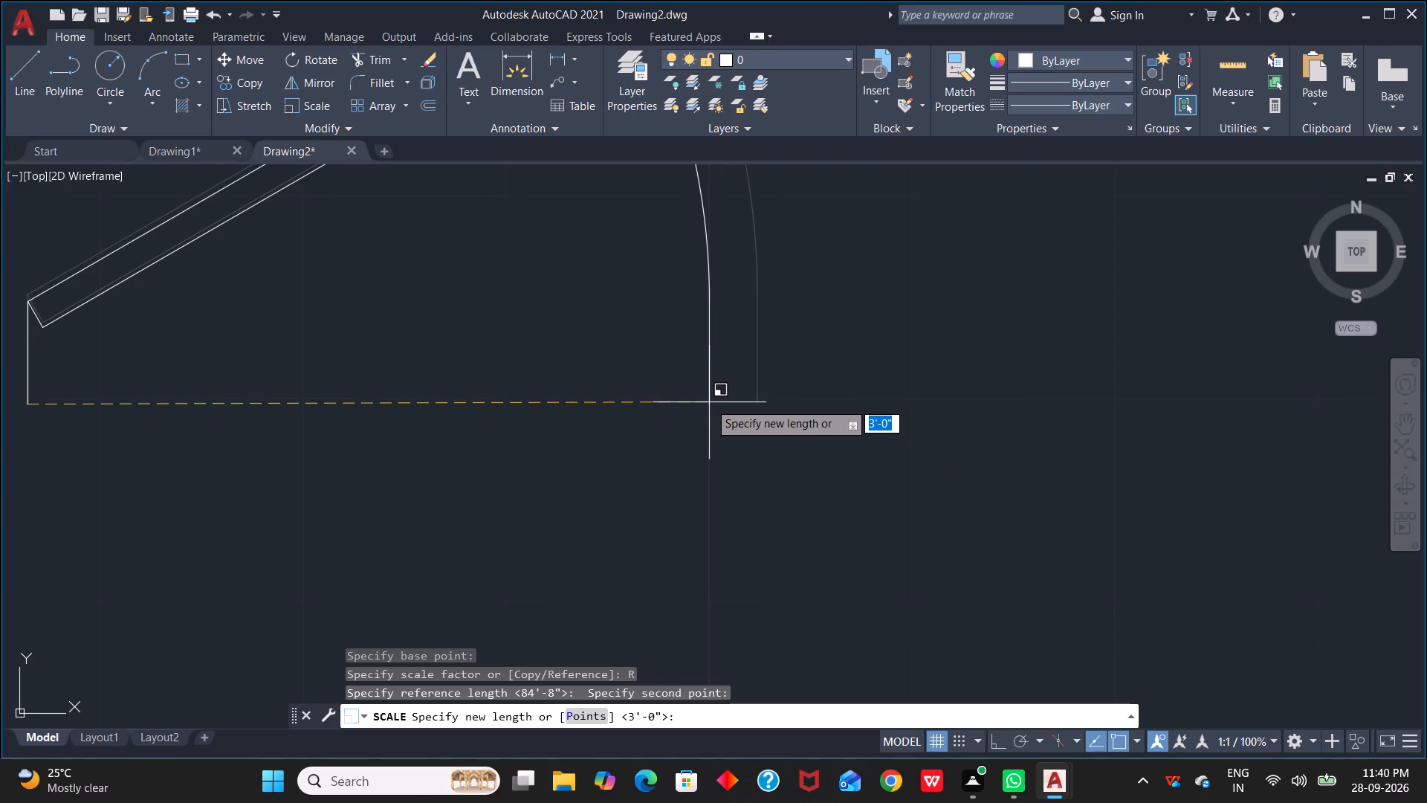
type("2.5")
key("apostrophe")
key("Return")
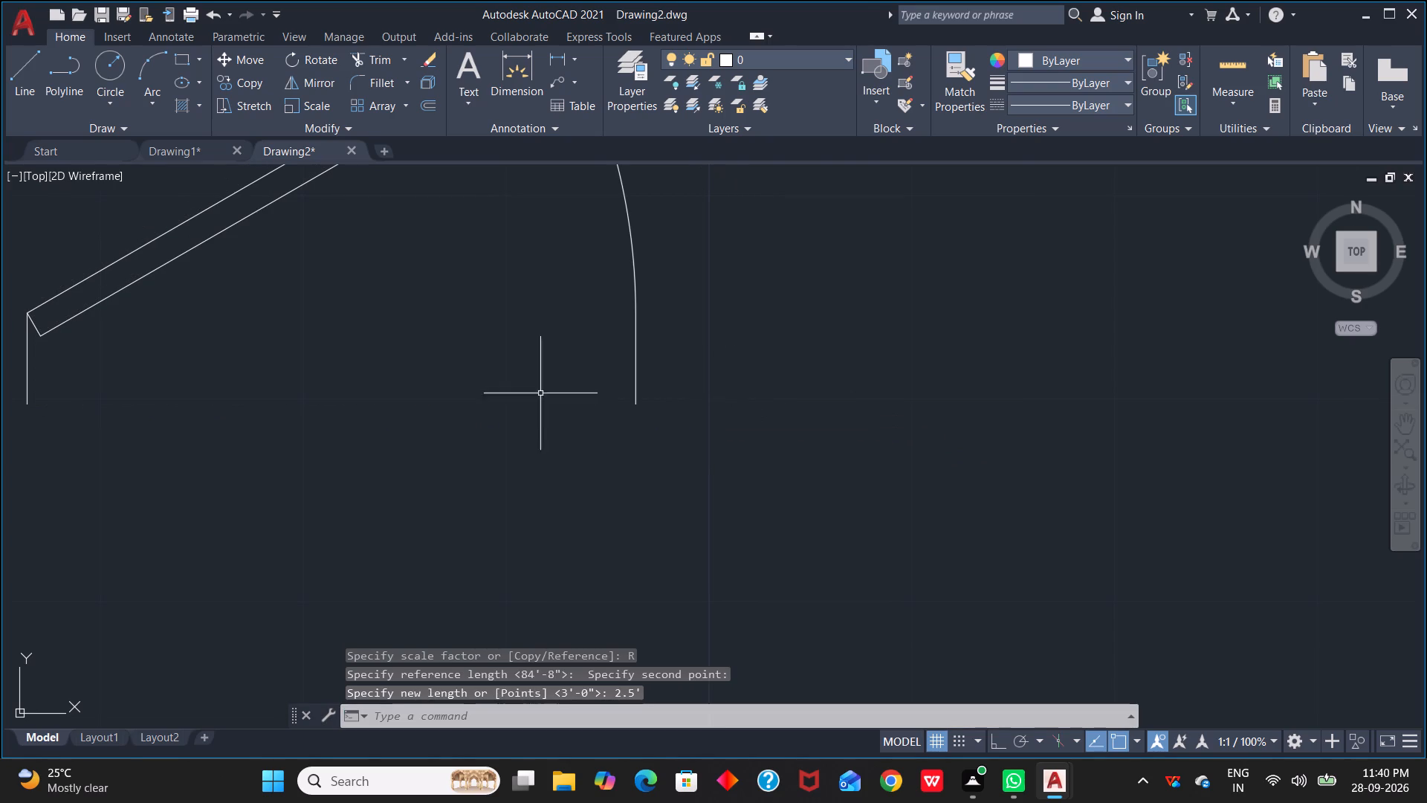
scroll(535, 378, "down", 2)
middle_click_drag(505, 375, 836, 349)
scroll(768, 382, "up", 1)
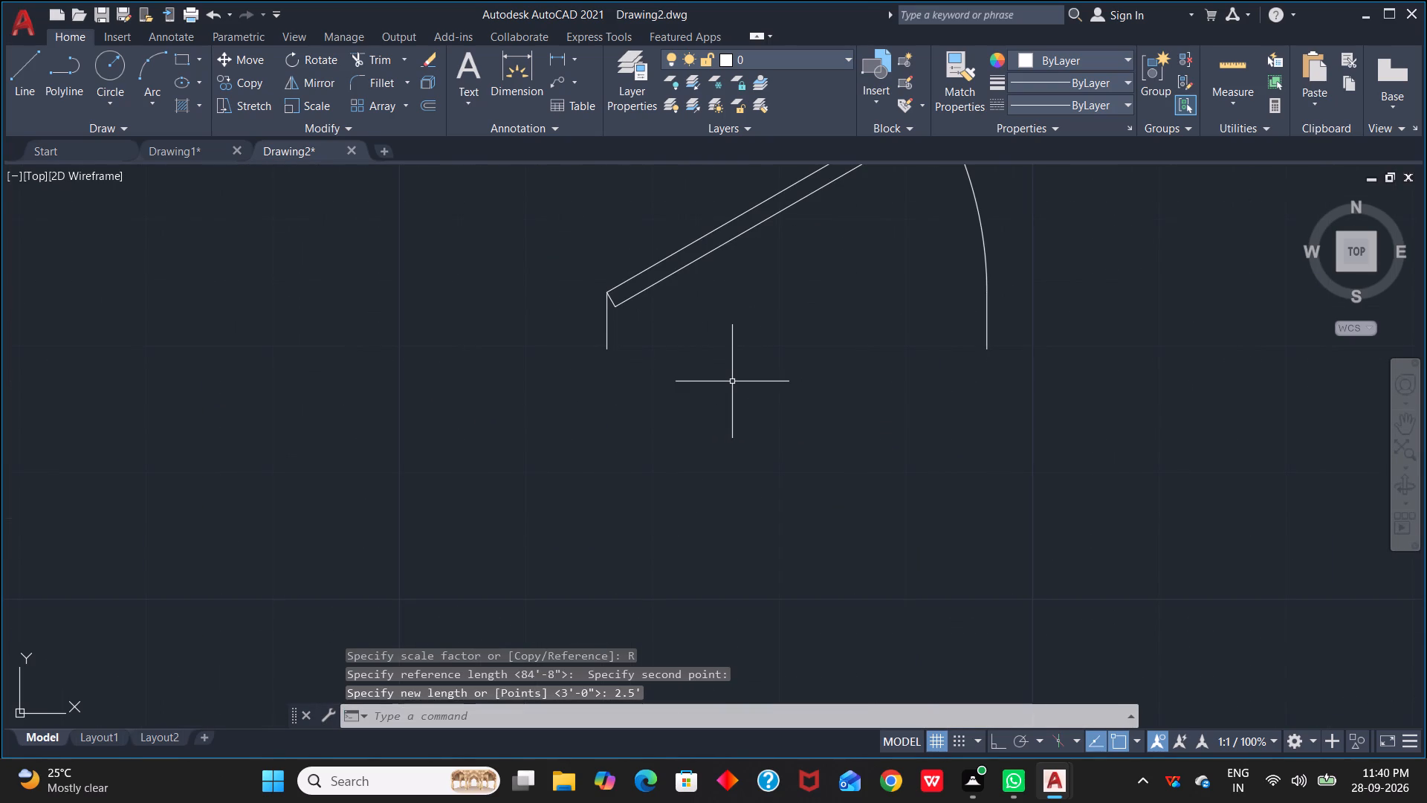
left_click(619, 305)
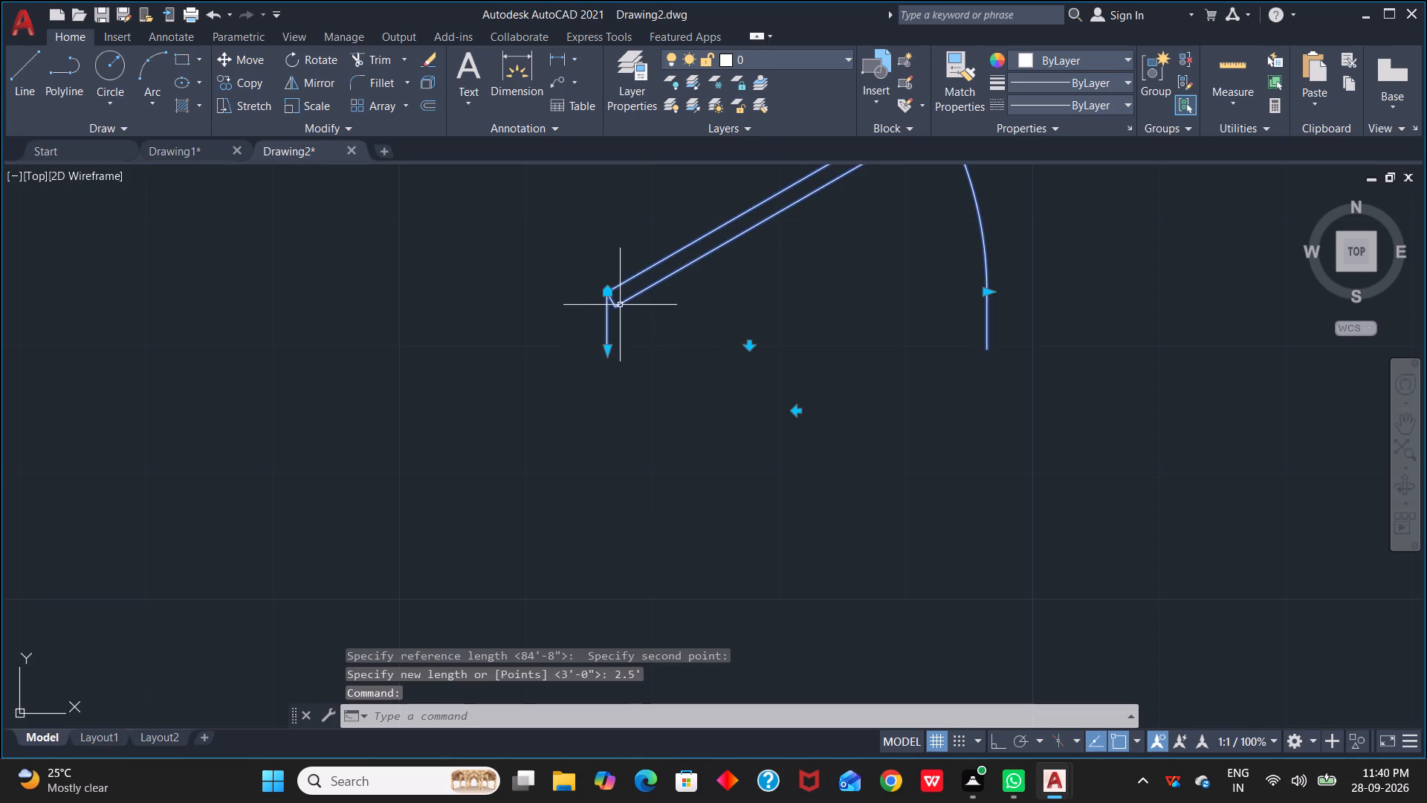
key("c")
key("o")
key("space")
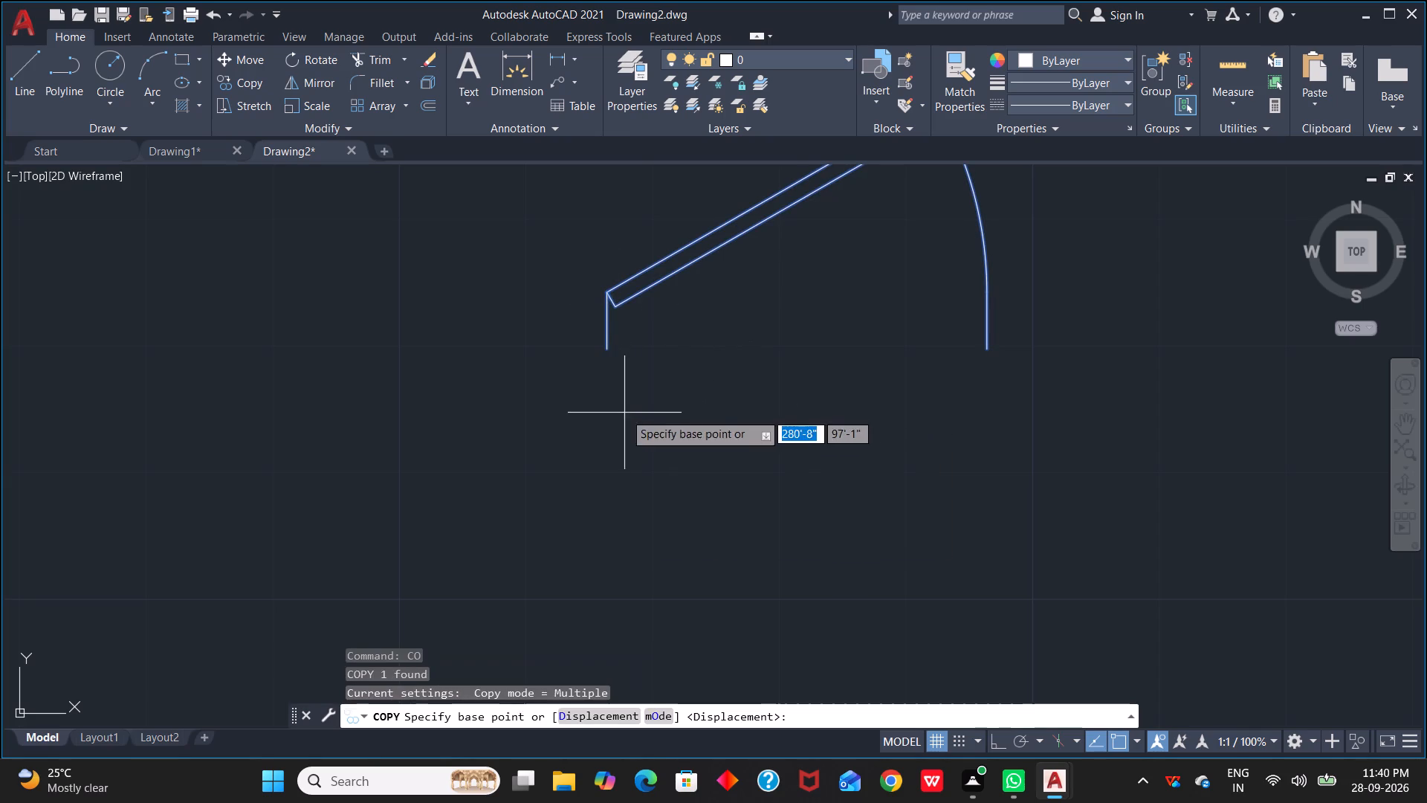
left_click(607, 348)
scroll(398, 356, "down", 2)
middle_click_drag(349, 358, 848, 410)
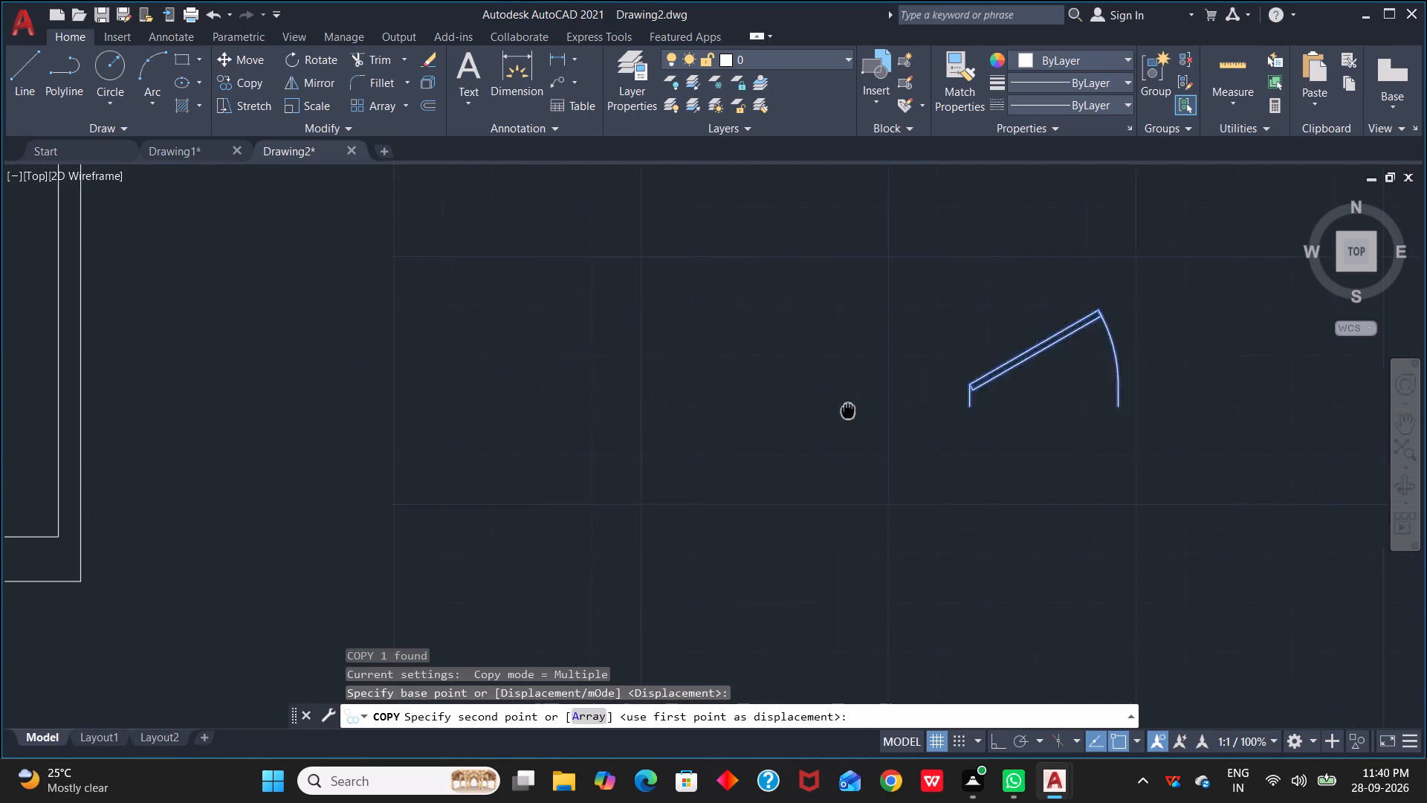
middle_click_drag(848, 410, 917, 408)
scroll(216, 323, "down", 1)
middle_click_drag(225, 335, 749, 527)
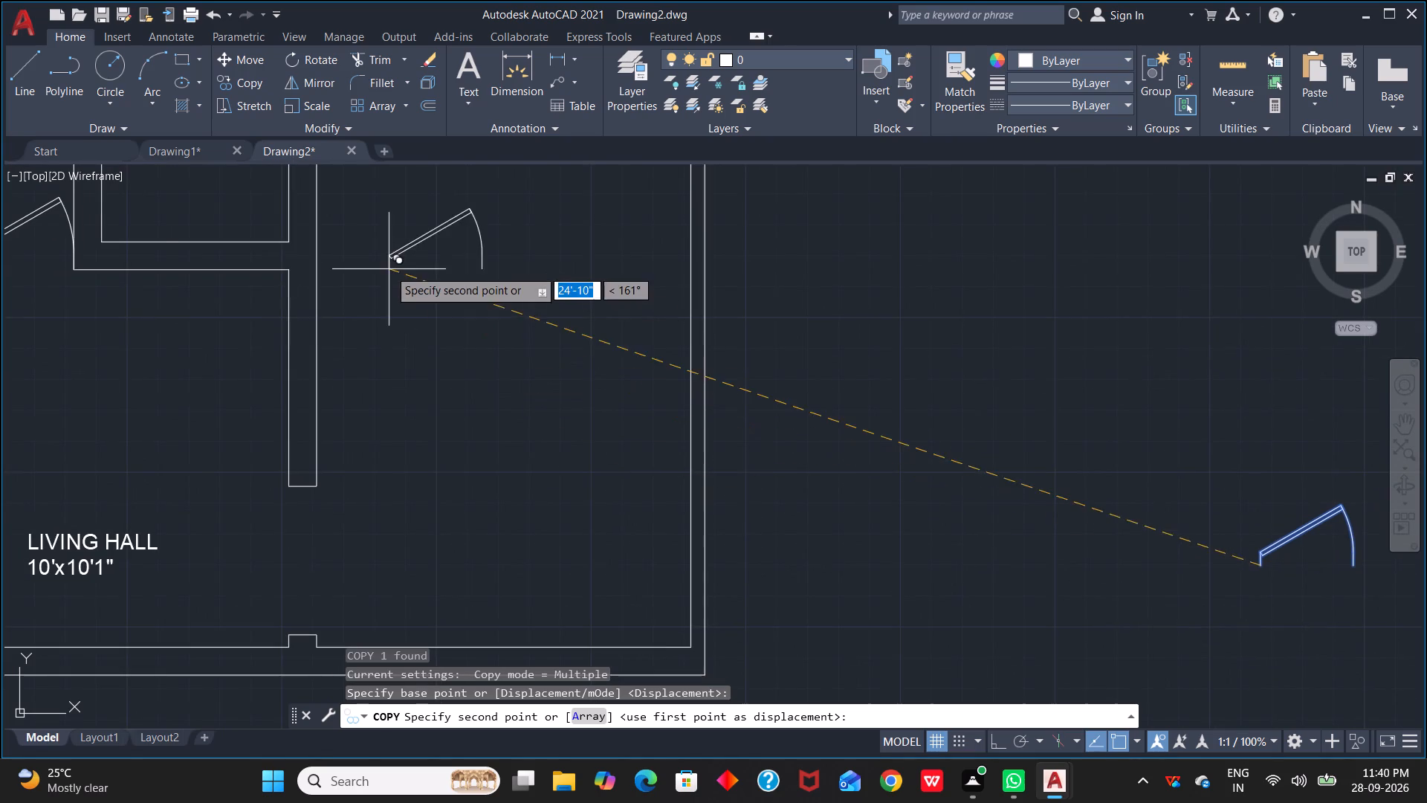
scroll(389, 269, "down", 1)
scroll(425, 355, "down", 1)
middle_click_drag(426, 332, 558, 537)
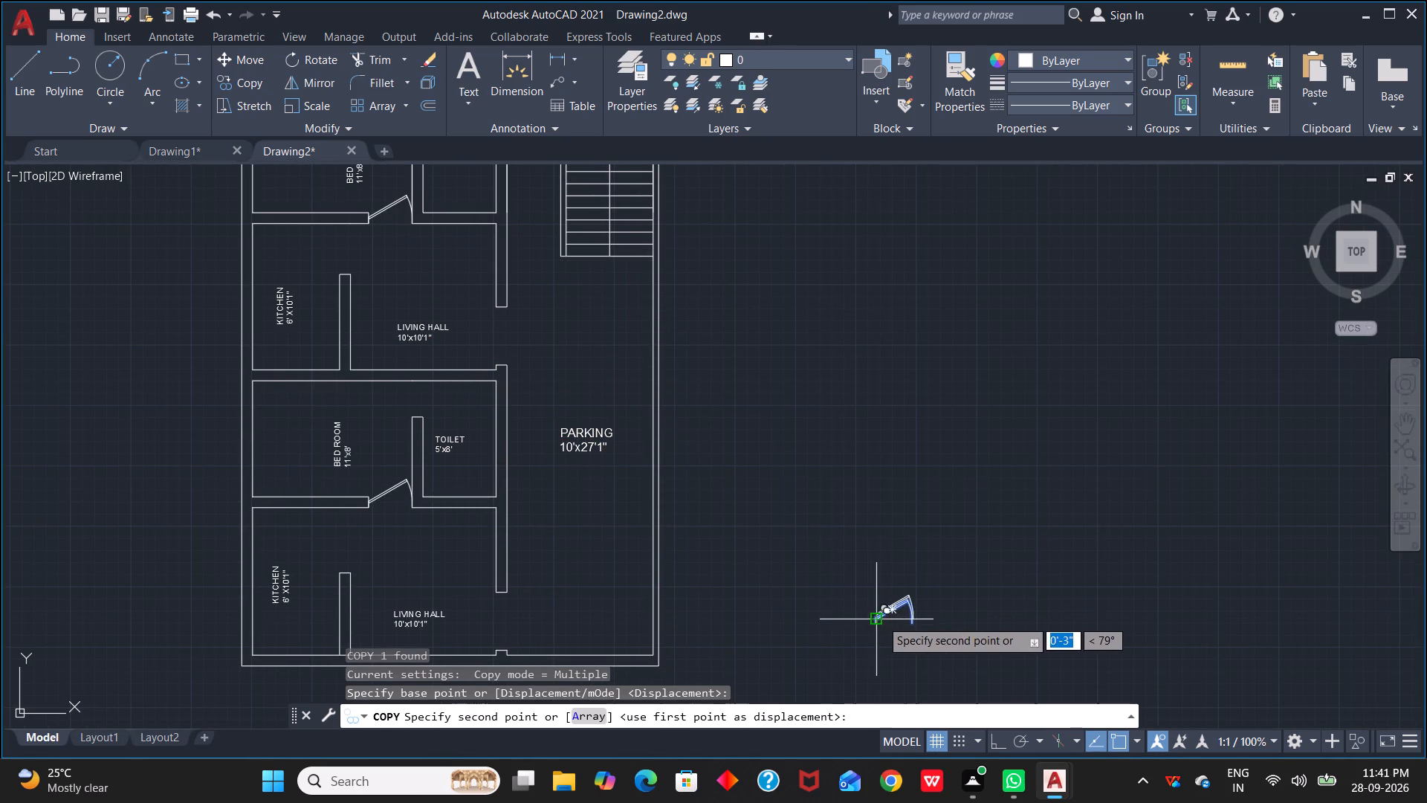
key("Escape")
Rotate the spare 2.5' door to 270° about its lower hinge corner, with Ortho on.
scroll(863, 613, "up", 2)
middle_click_drag(964, 573, 874, 345)
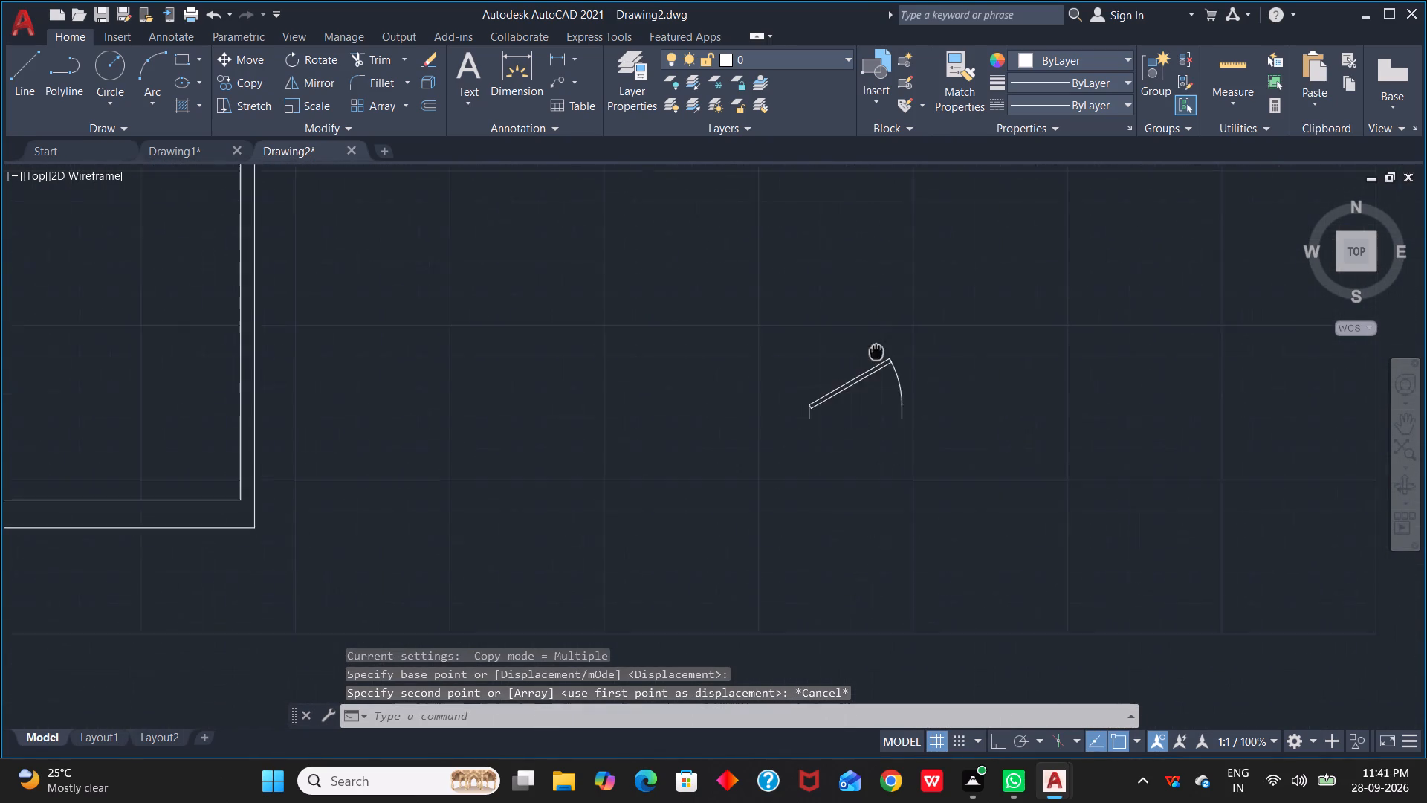
middle_click_drag(874, 345, 867, 315)
left_click(804, 371)
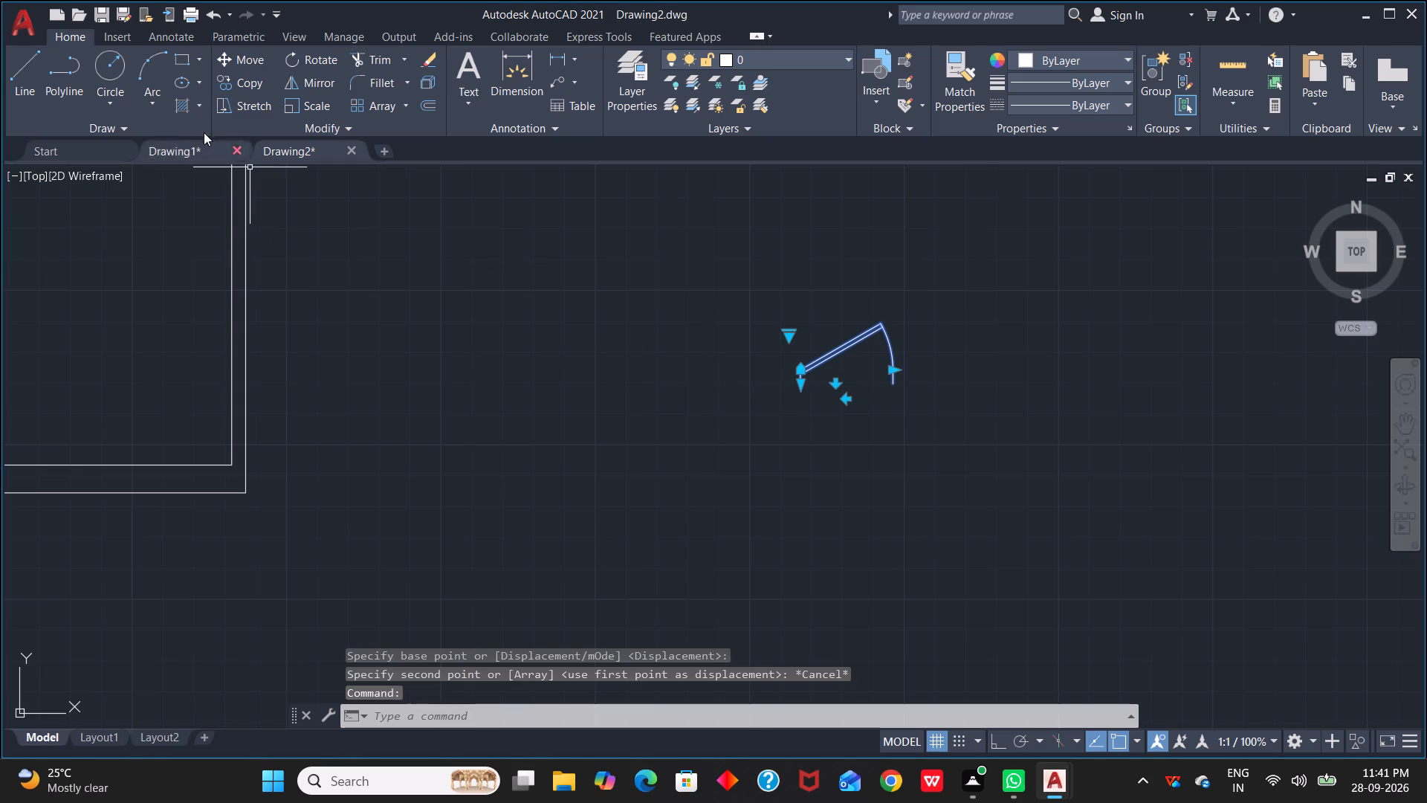
left_click(315, 62)
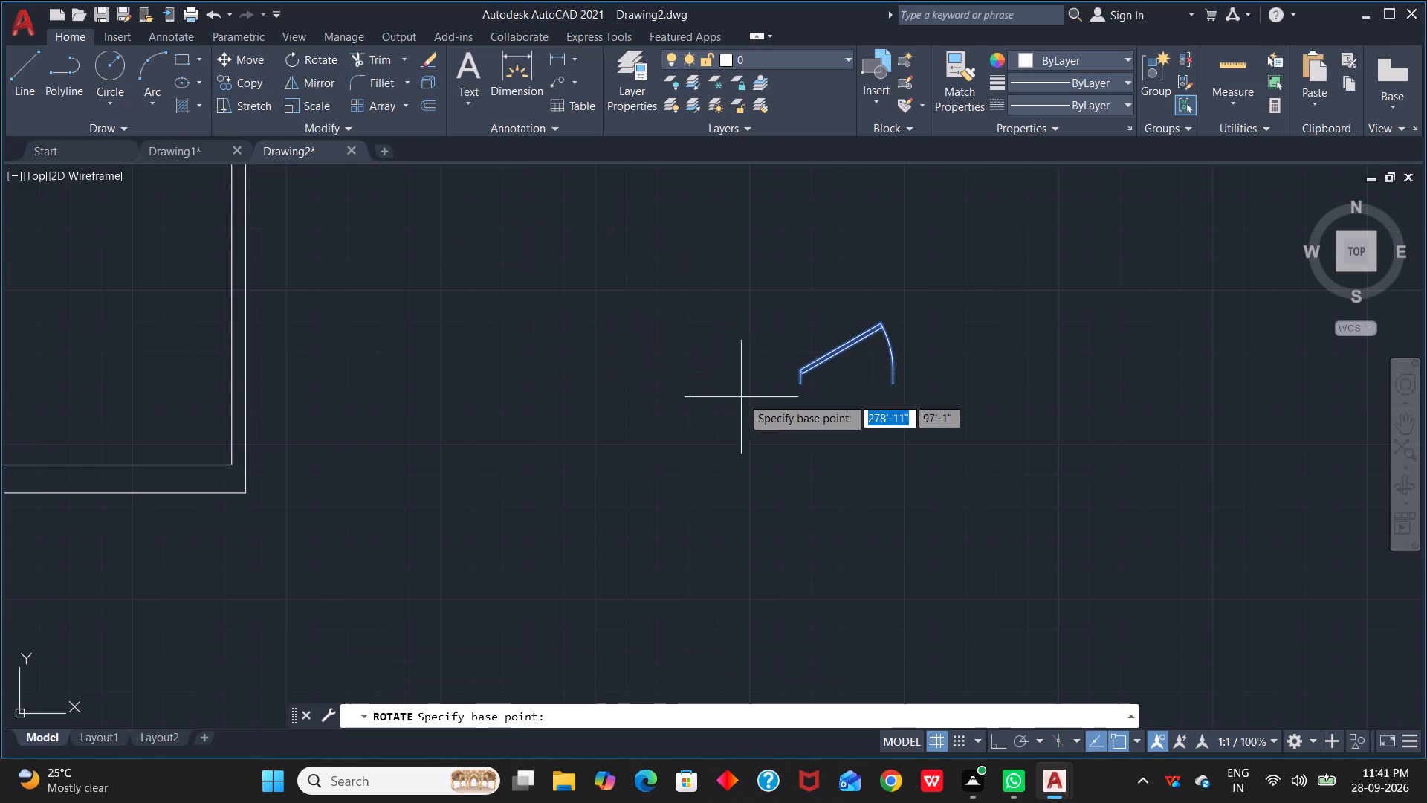
key("F8")
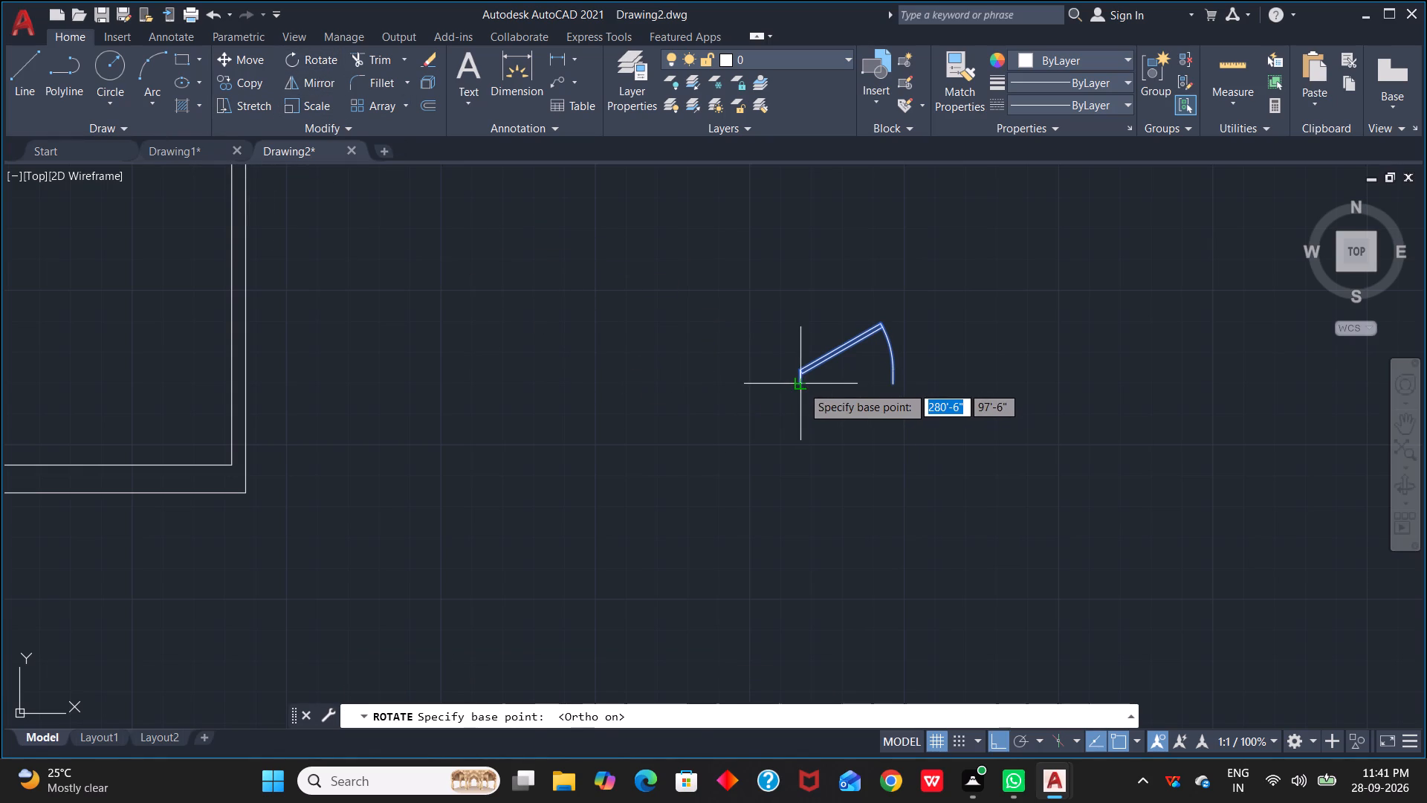
left_click(802, 386)
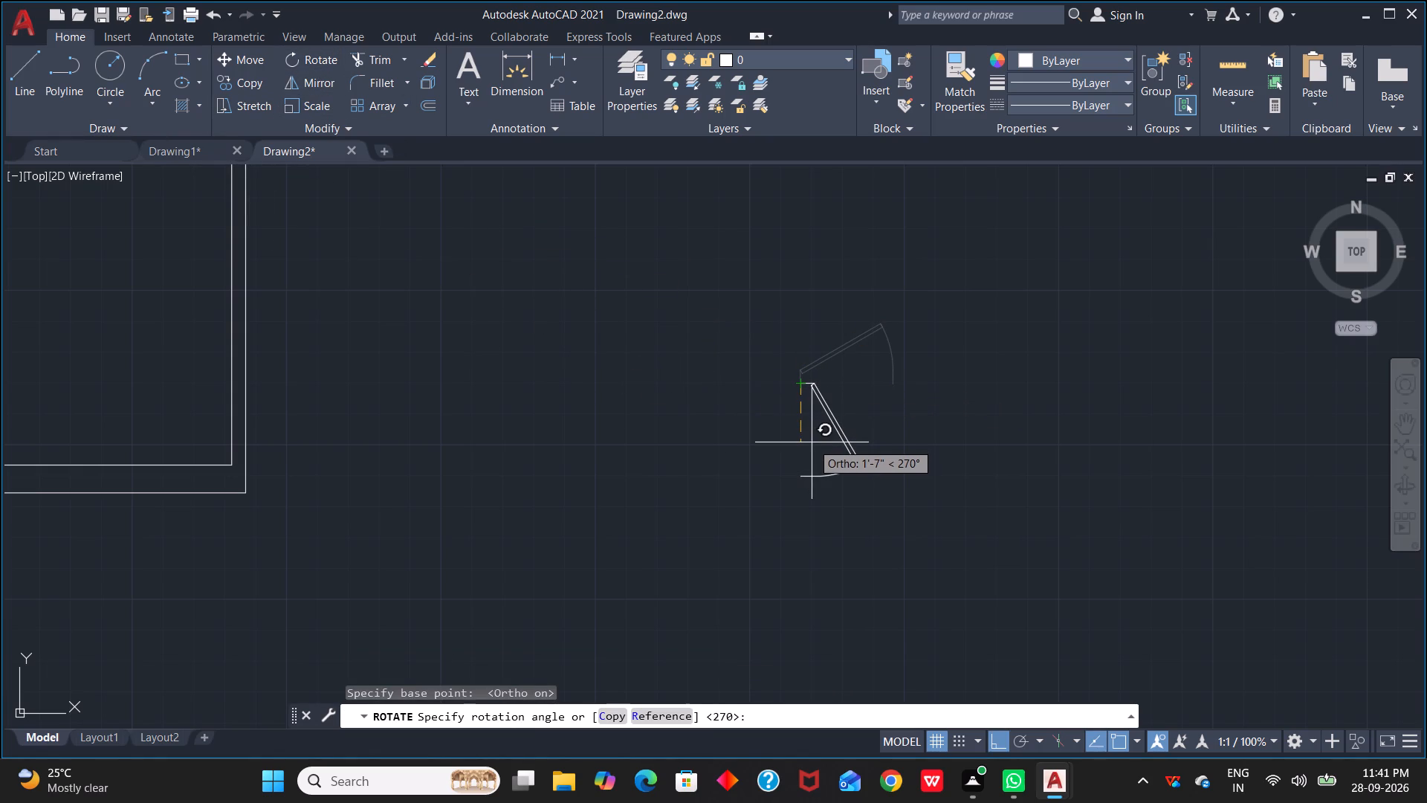
left_click(812, 442)
key("Escape")
Copy the rotated 2.5' door by its outer hinge-side corner into the upper unit's toilet doorway, with Ortho off.
scroll(811, 394, "up", 1)
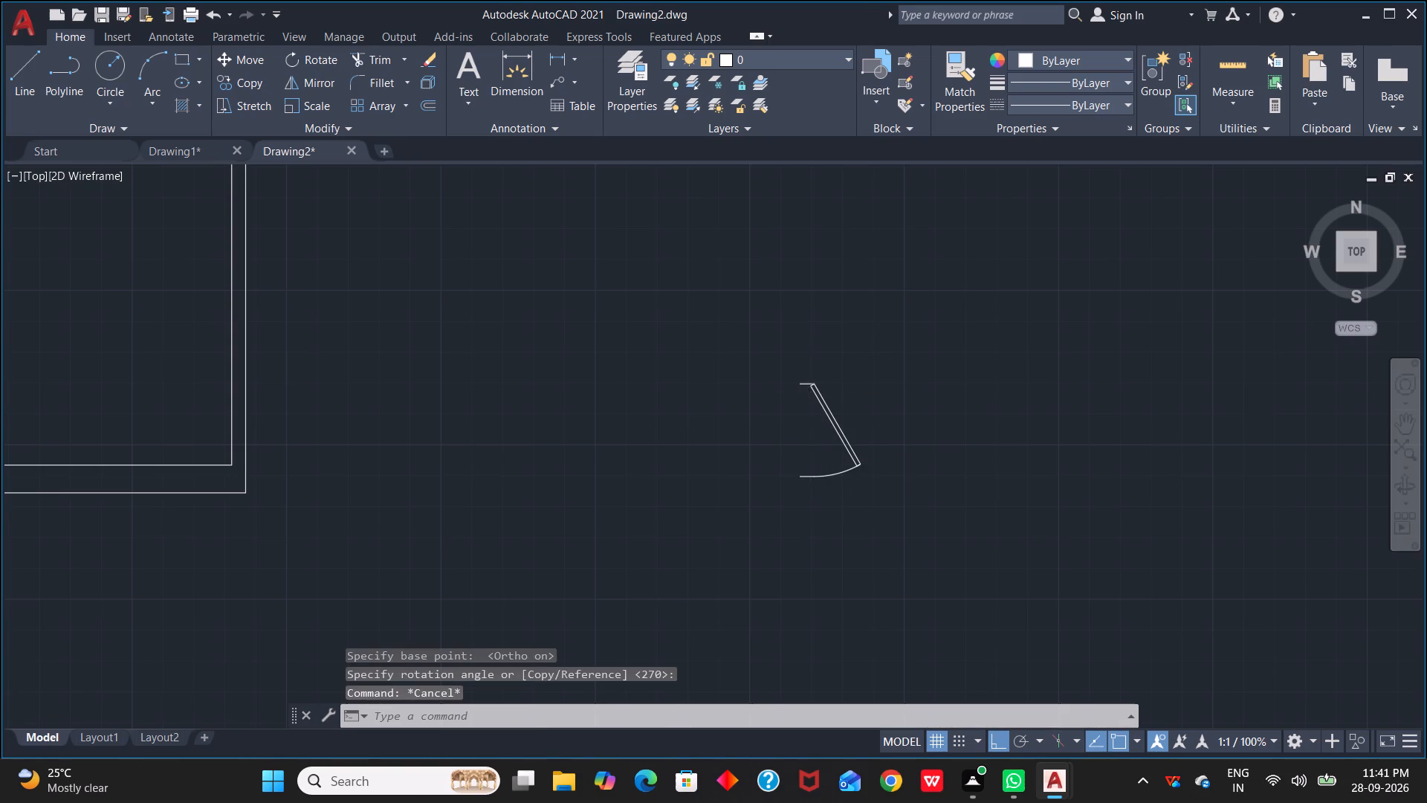
scroll(811, 394, "up", 1)
left_click(788, 366)
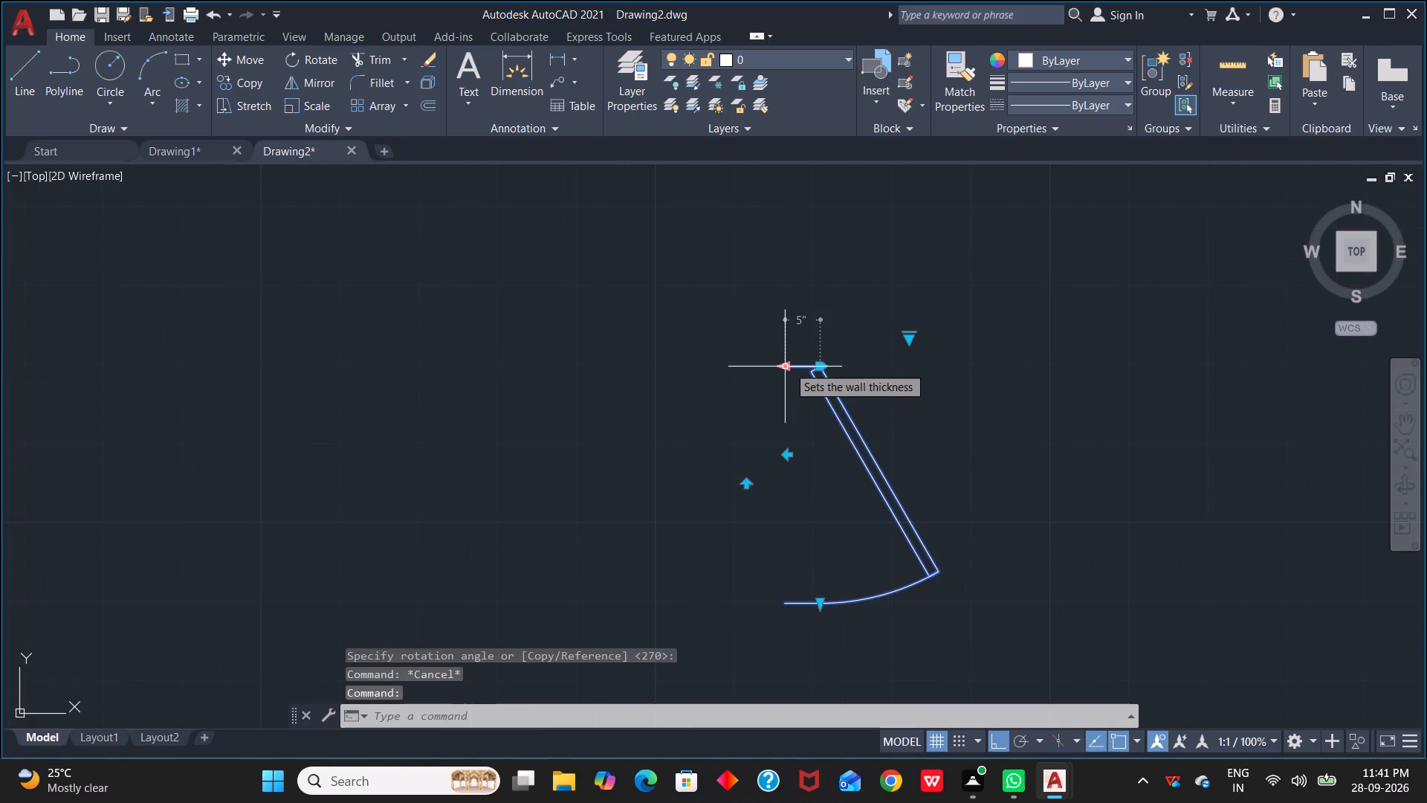
type("CO")
key("space")
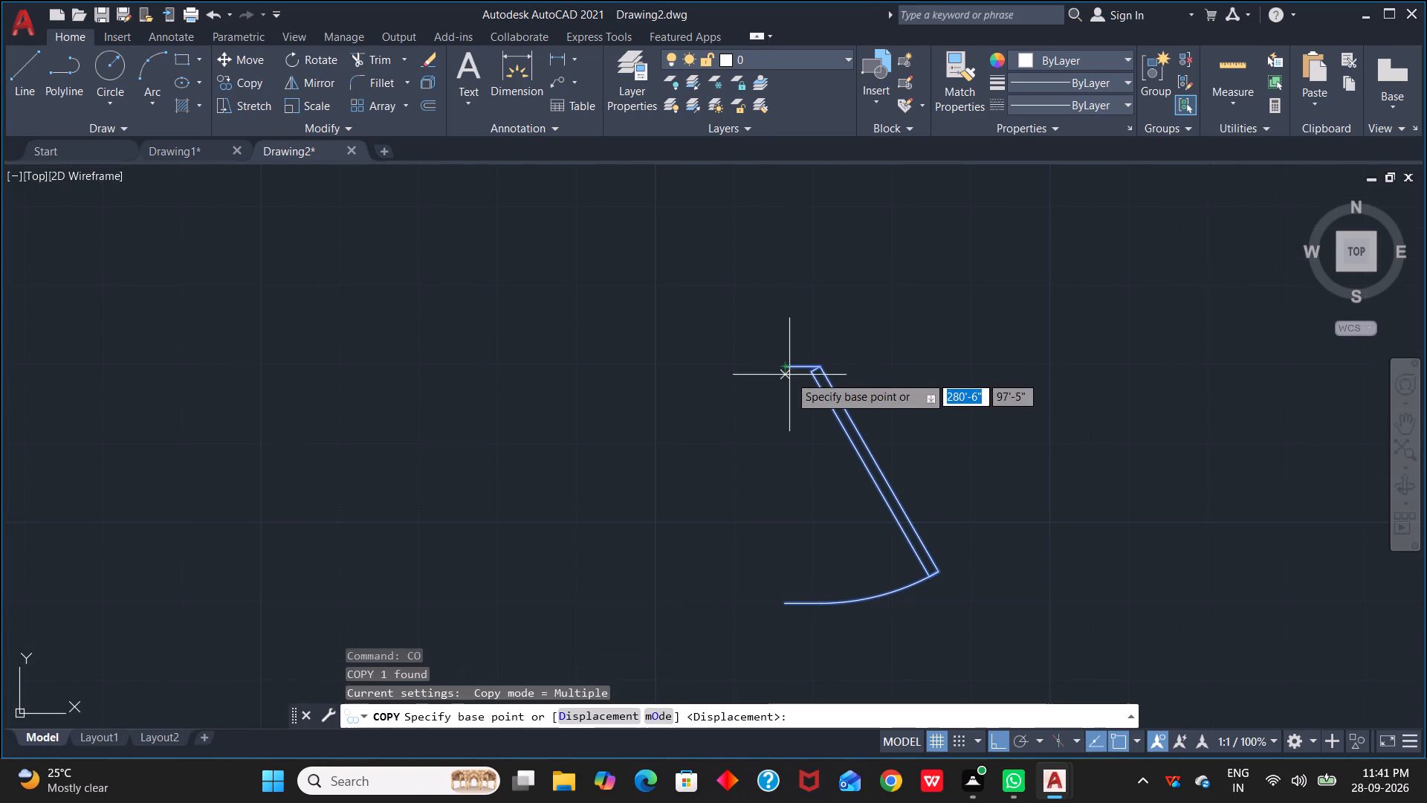
left_click(786, 370)
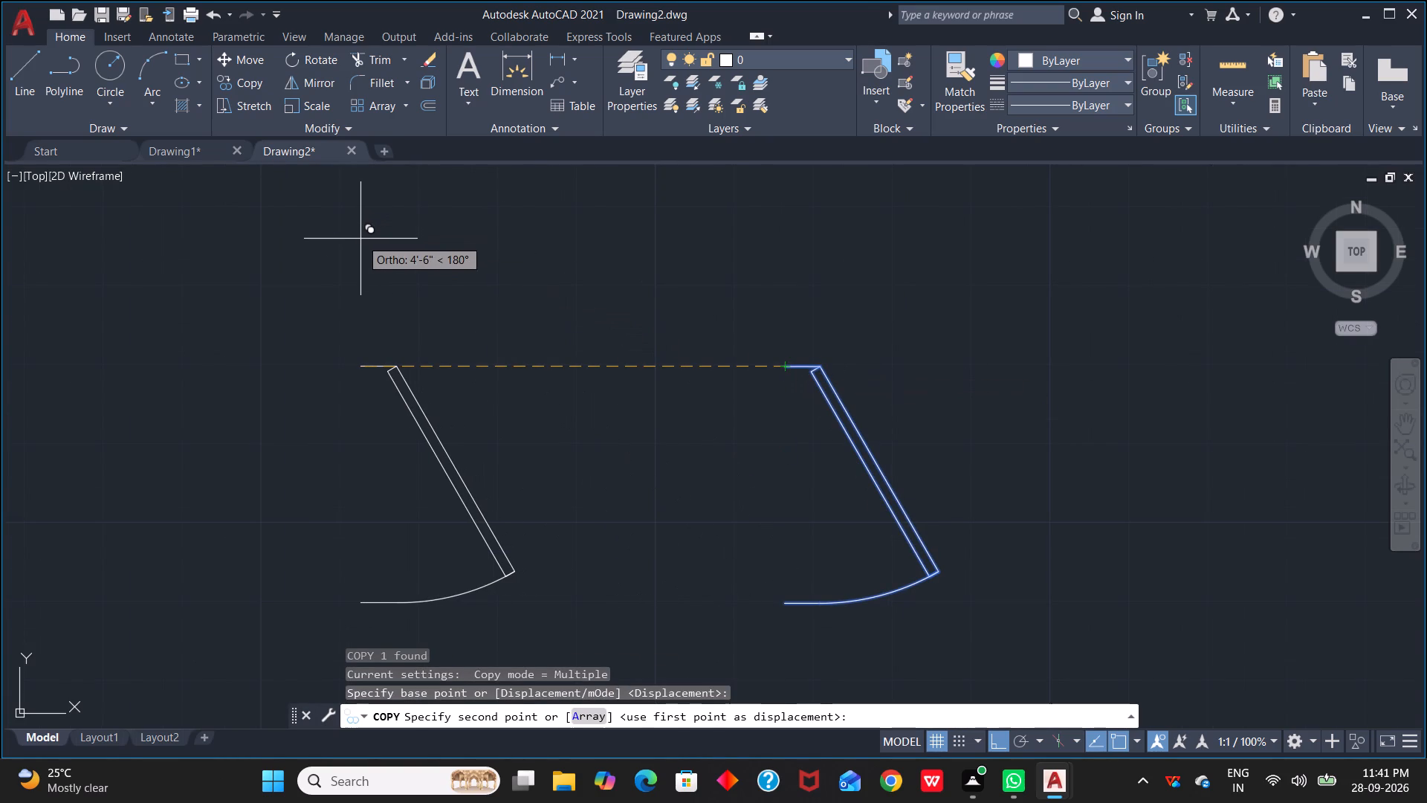
key("F8")
middle_click_drag(360, 239, 763, 436)
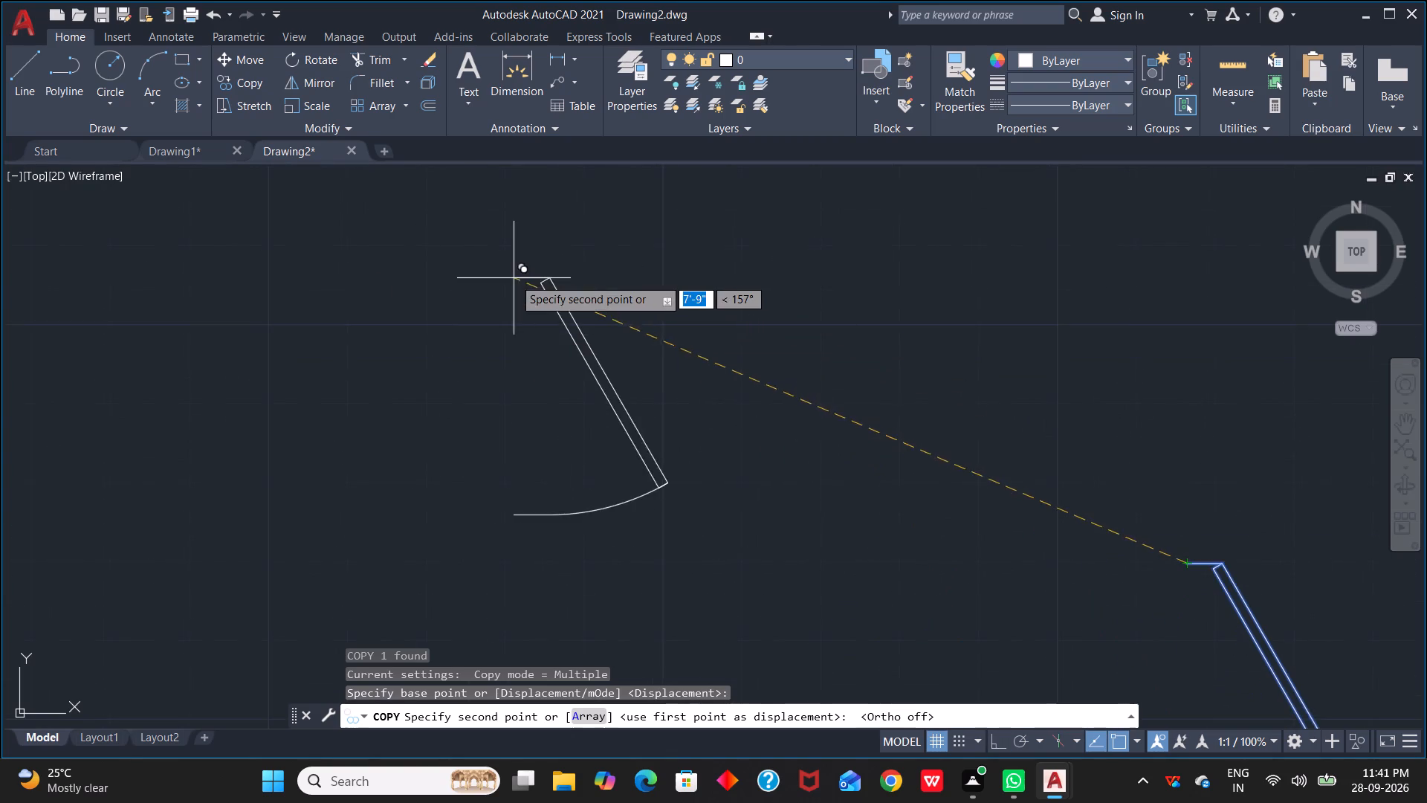
scroll(514, 278, "down", 4)
middle_click_drag(466, 192, 821, 473)
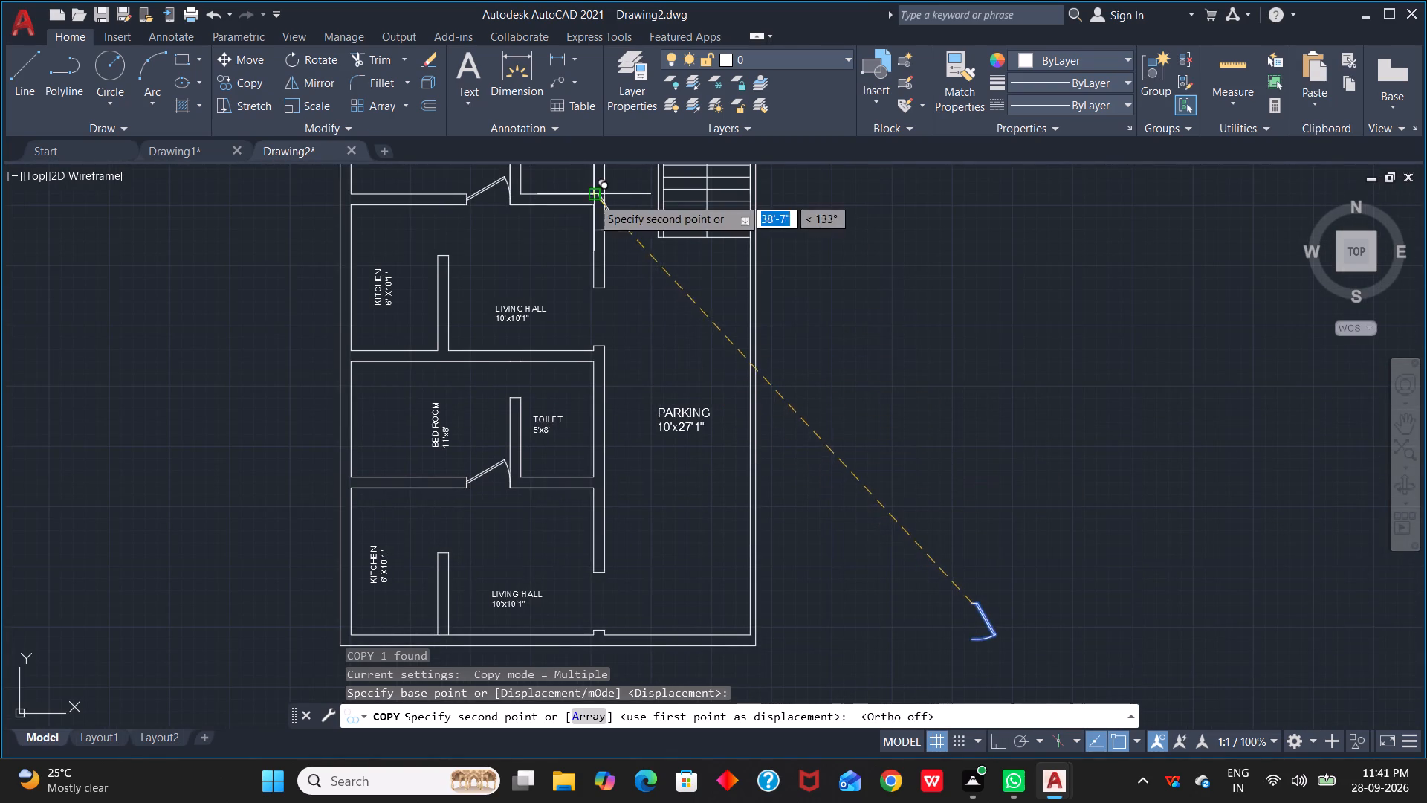
middle_click_drag(592, 198, 771, 425)
scroll(595, 200, "down", 1)
scroll(736, 352, "up", 3)
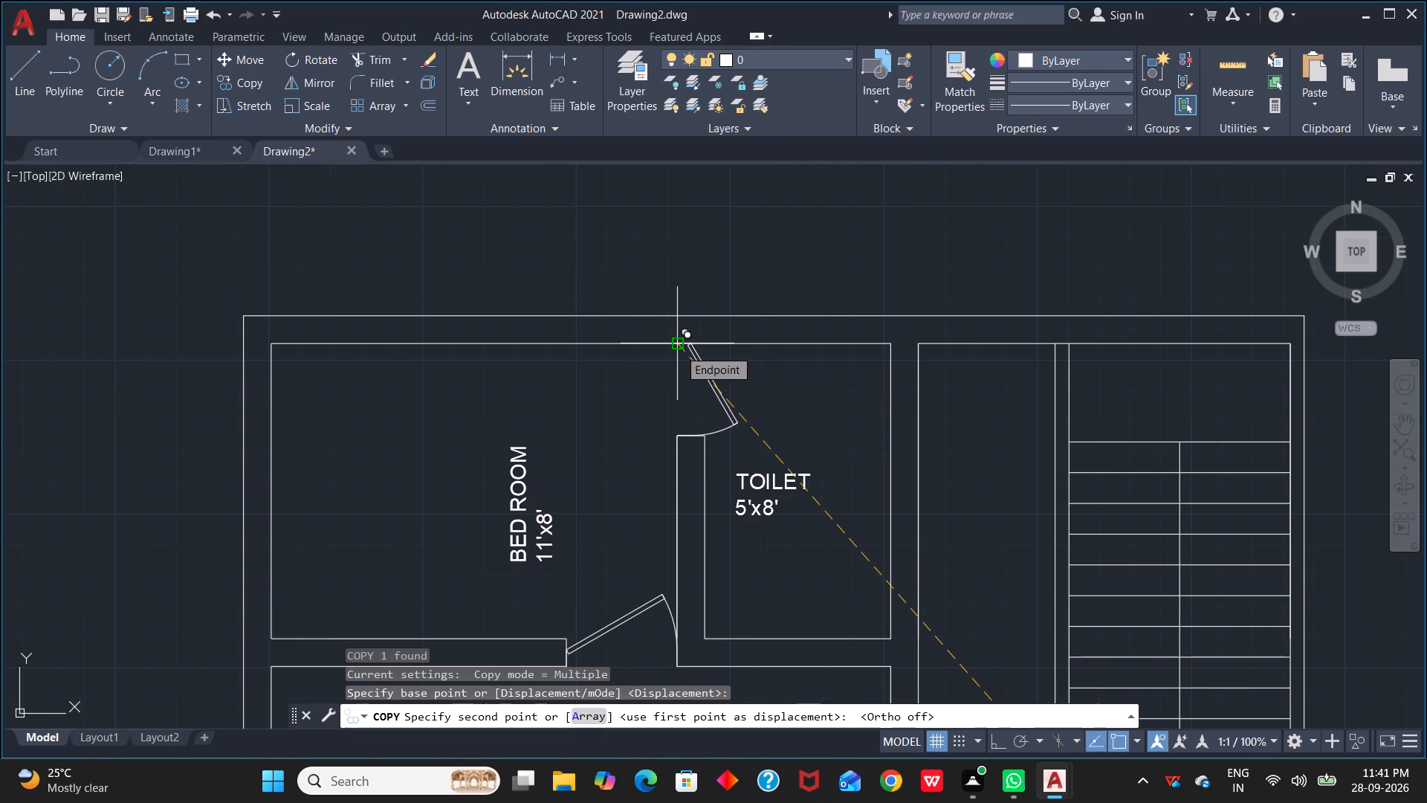
left_click(679, 349)
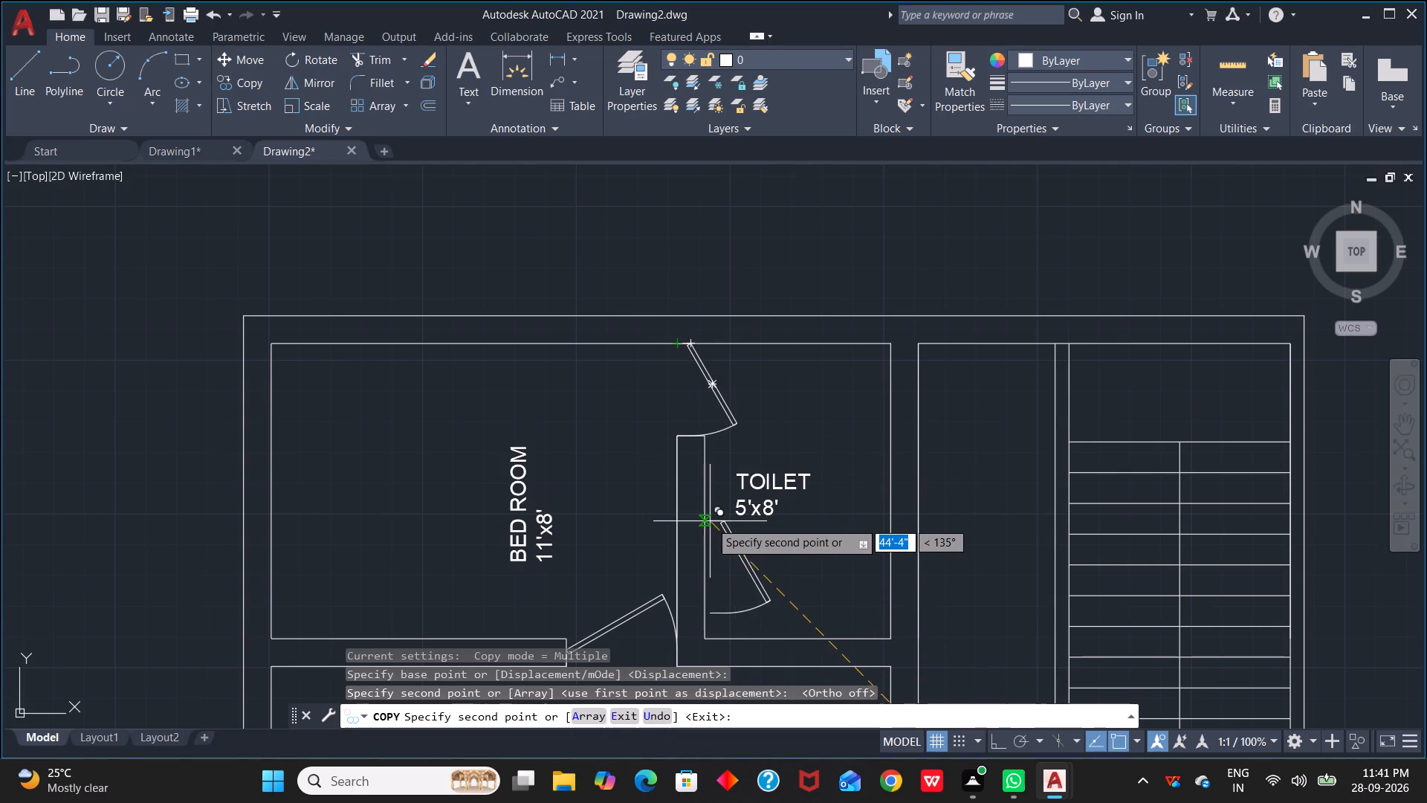
Place another copy of the 2.5' door in the lower unit's toilet doorway, against the bedroom's upper wall.
scroll(734, 559, "down", 1)
middle_click_drag(734, 559, 773, 175)
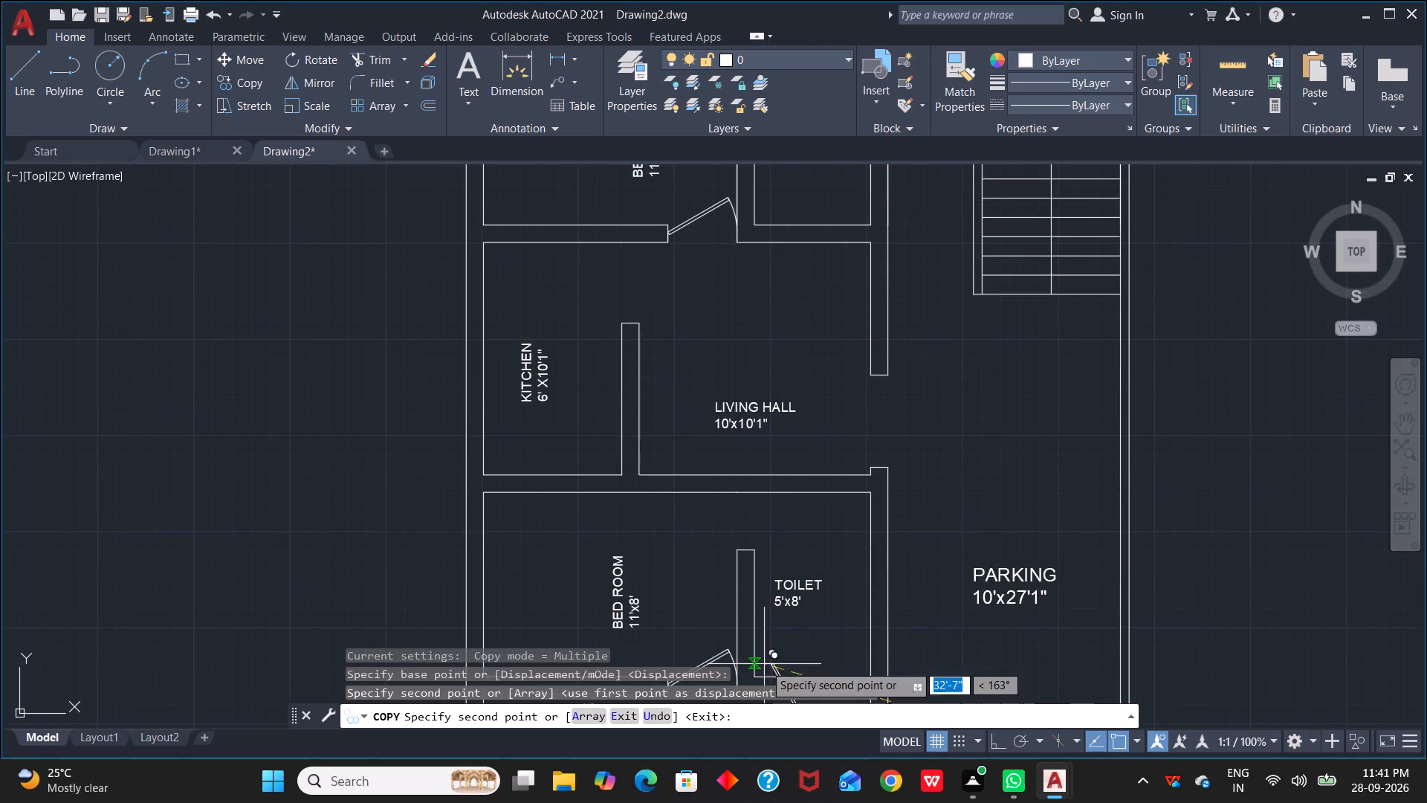
scroll(737, 494, "up", 2)
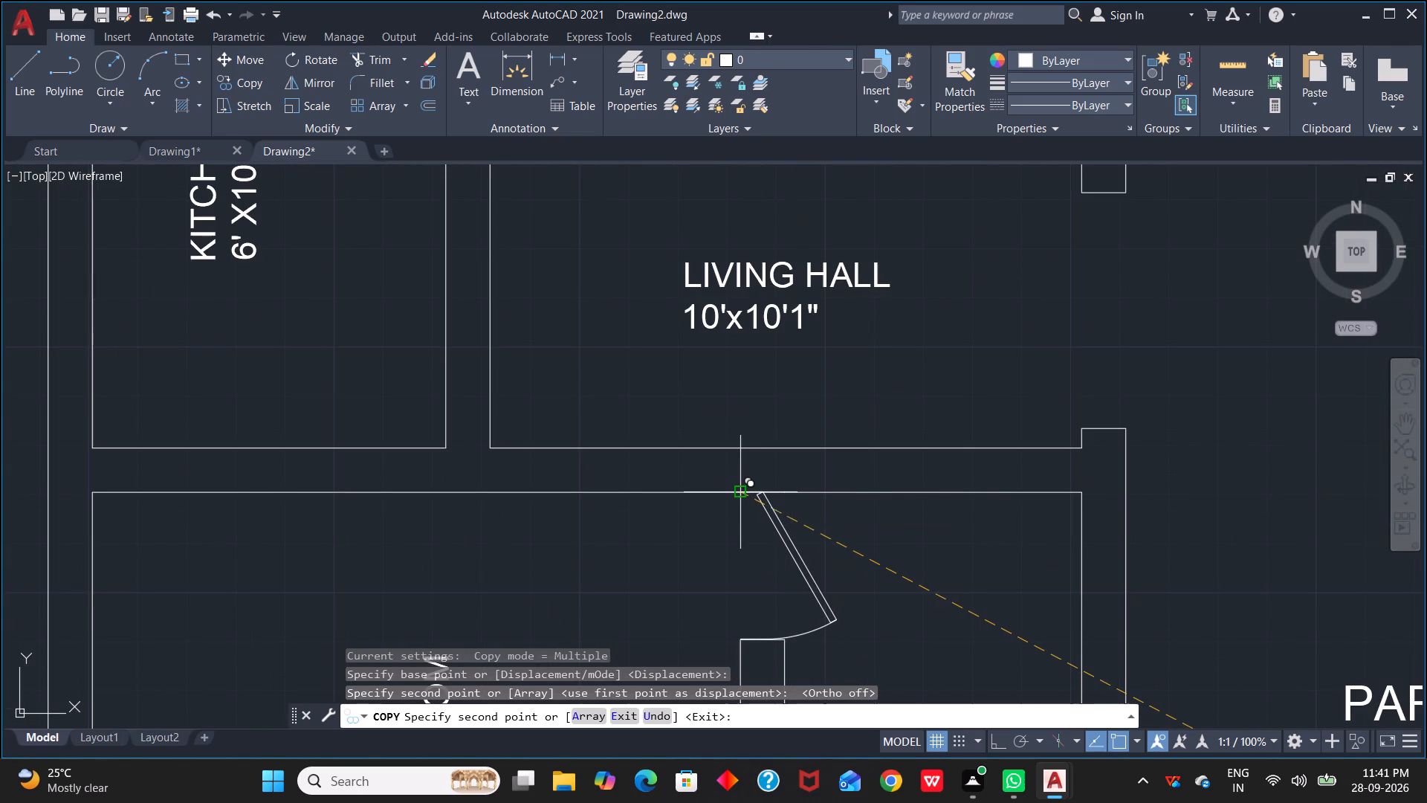
left_click(745, 494)
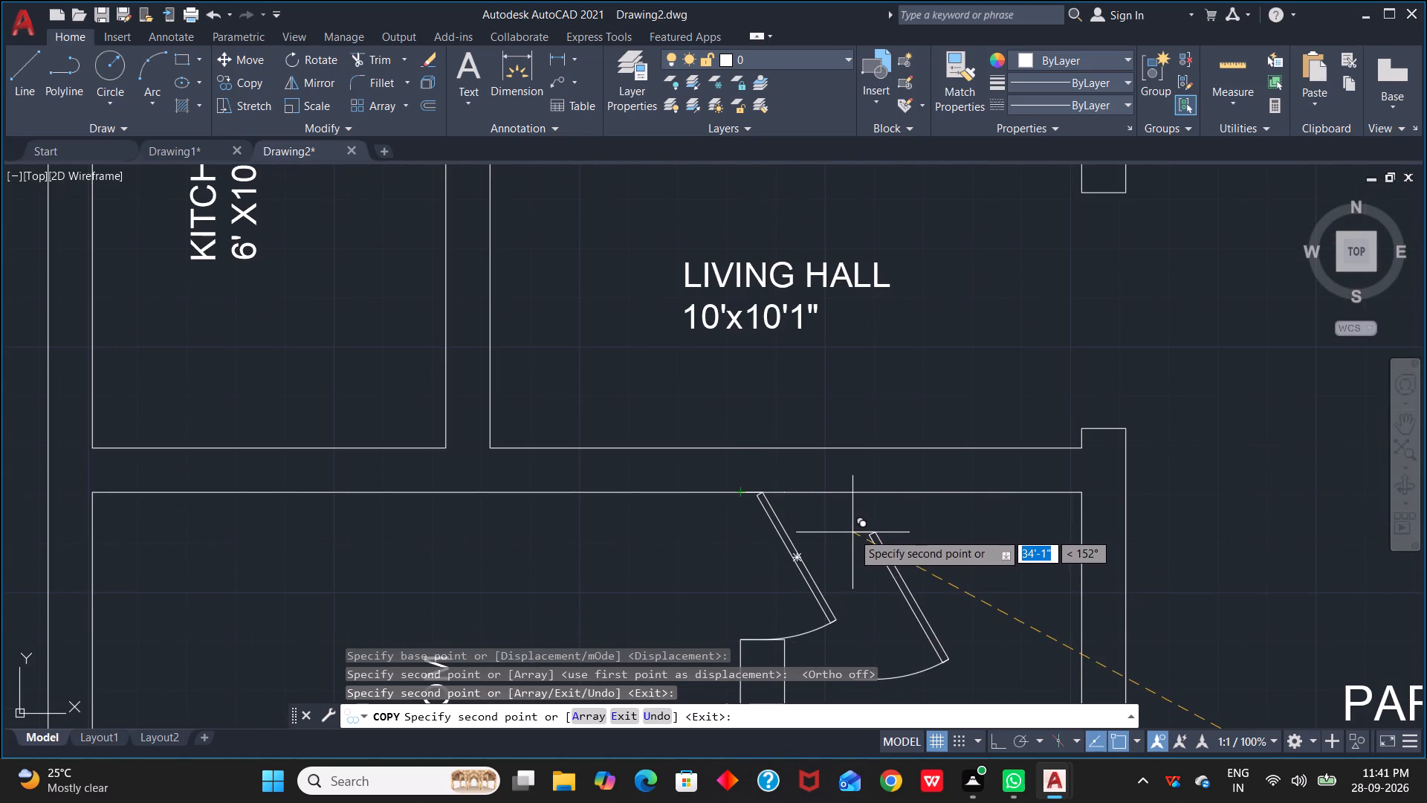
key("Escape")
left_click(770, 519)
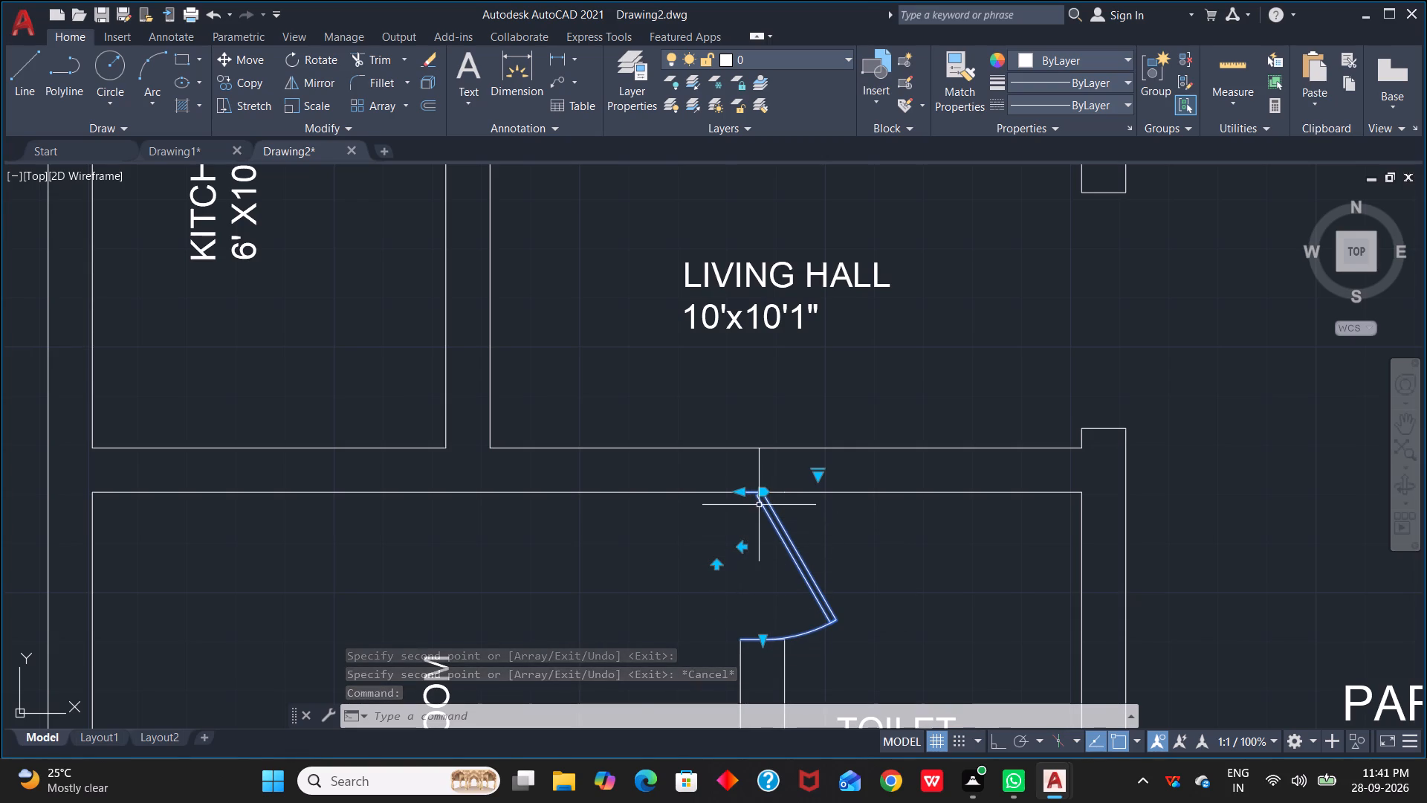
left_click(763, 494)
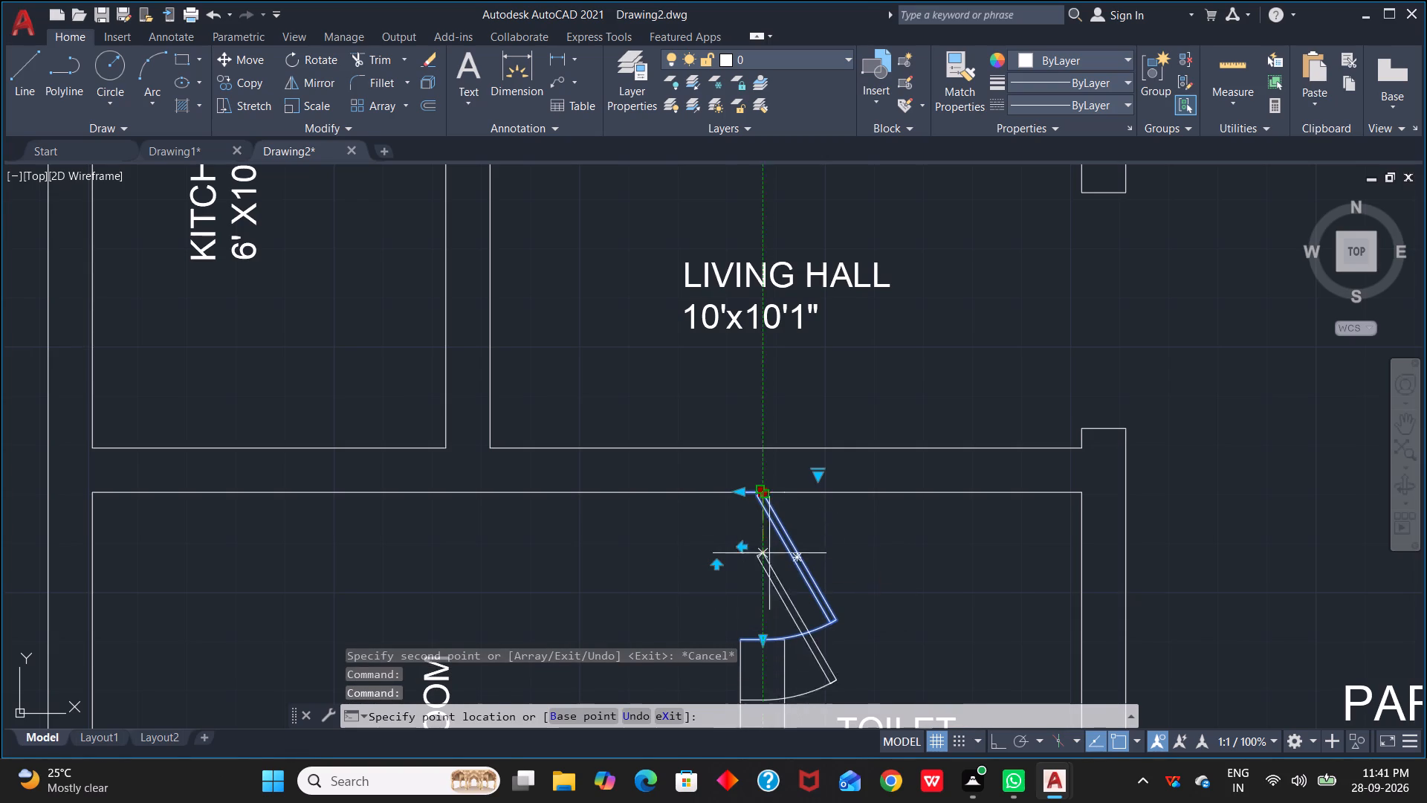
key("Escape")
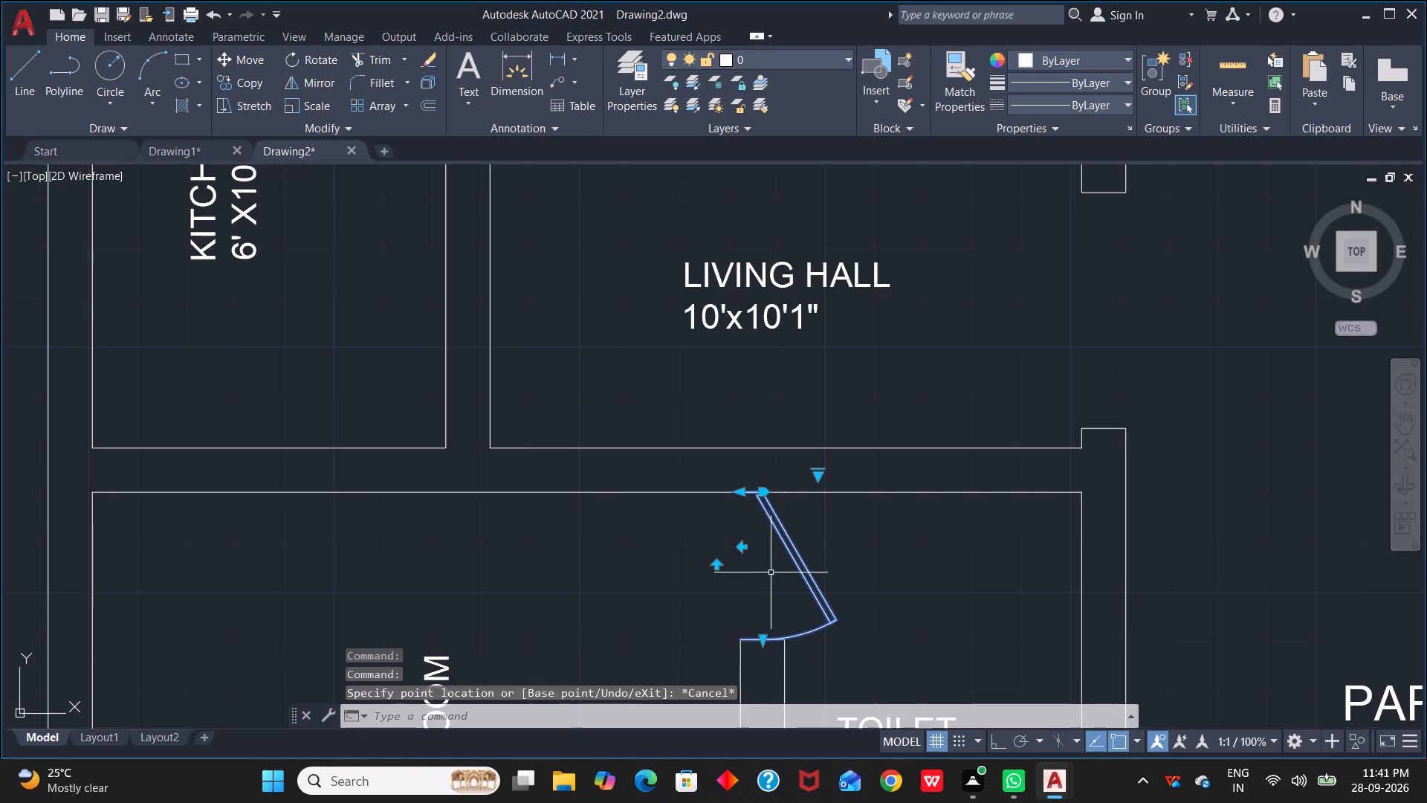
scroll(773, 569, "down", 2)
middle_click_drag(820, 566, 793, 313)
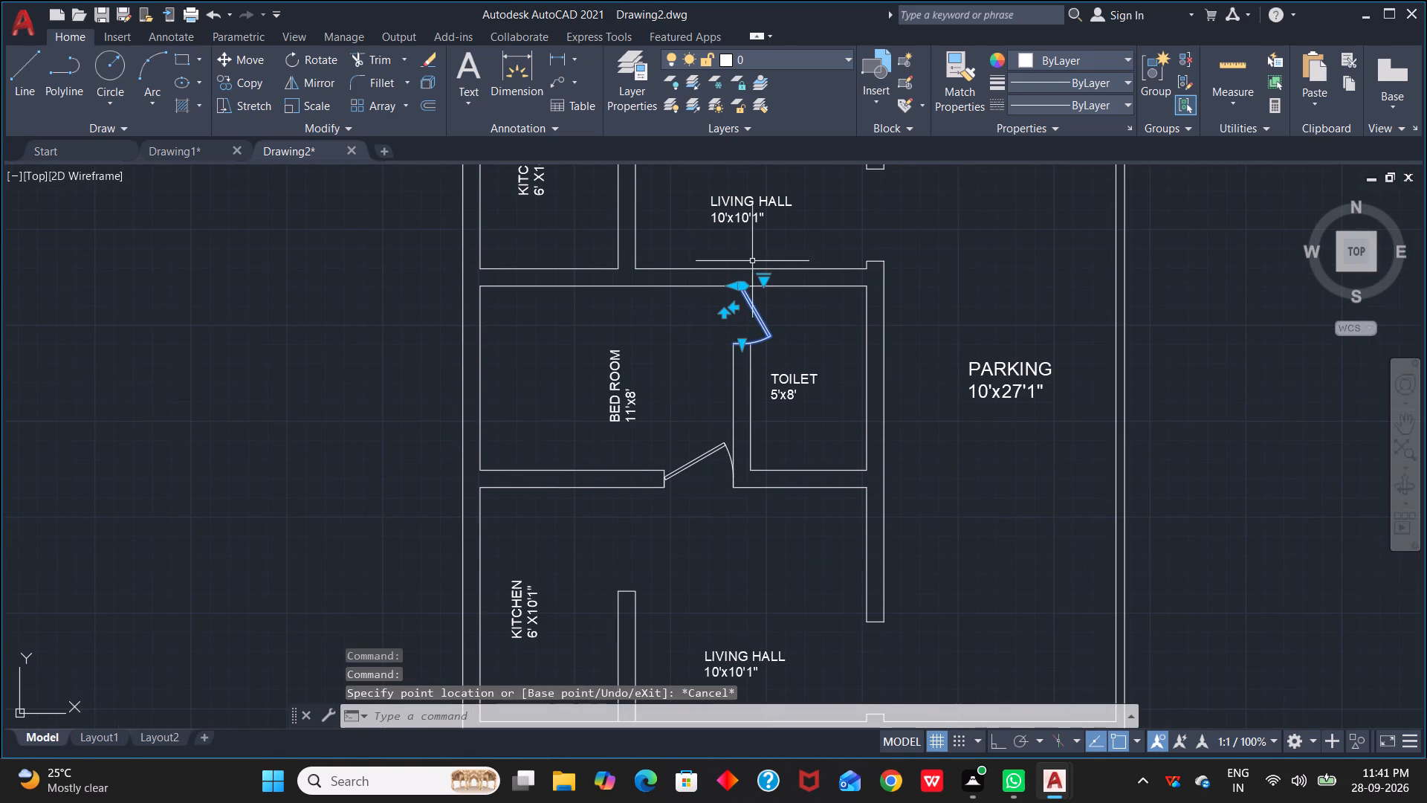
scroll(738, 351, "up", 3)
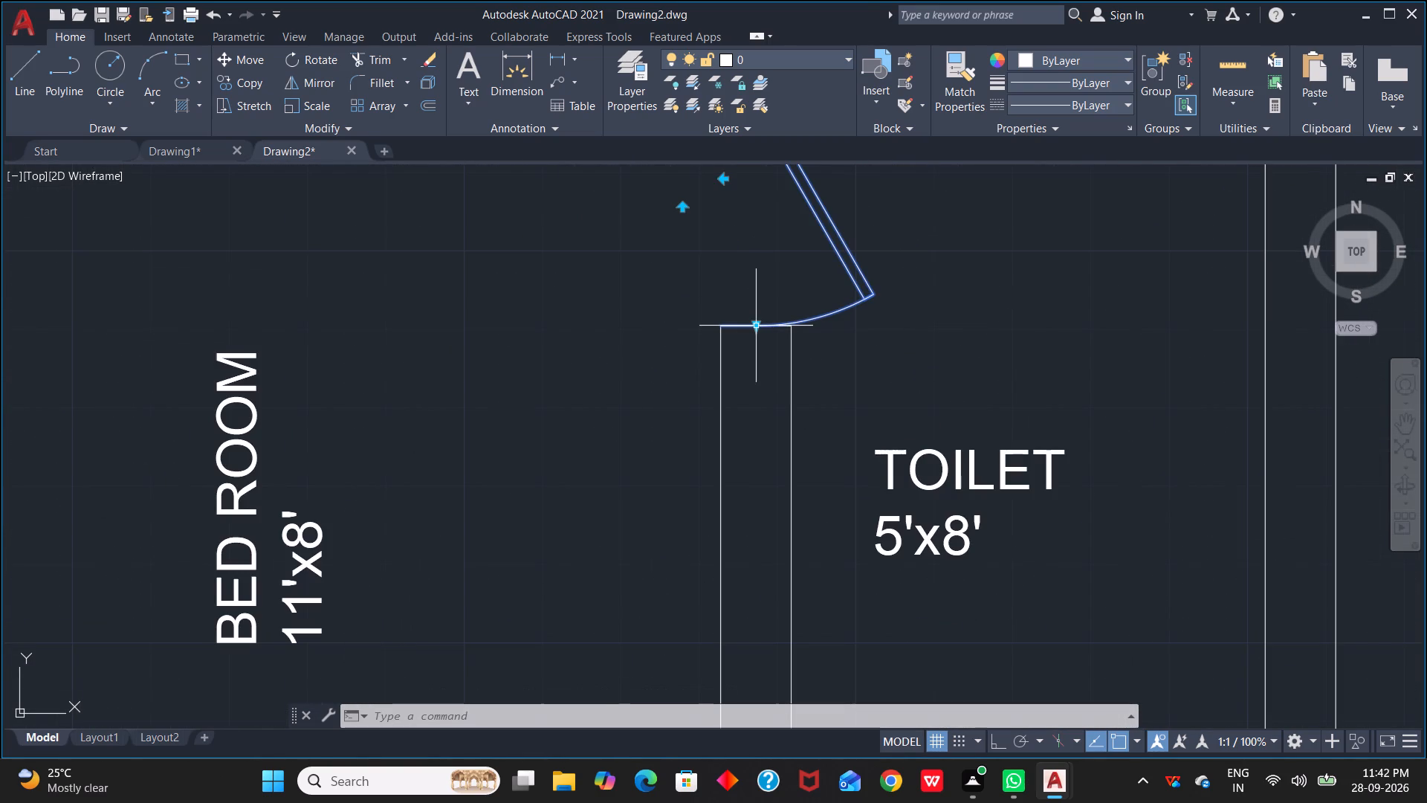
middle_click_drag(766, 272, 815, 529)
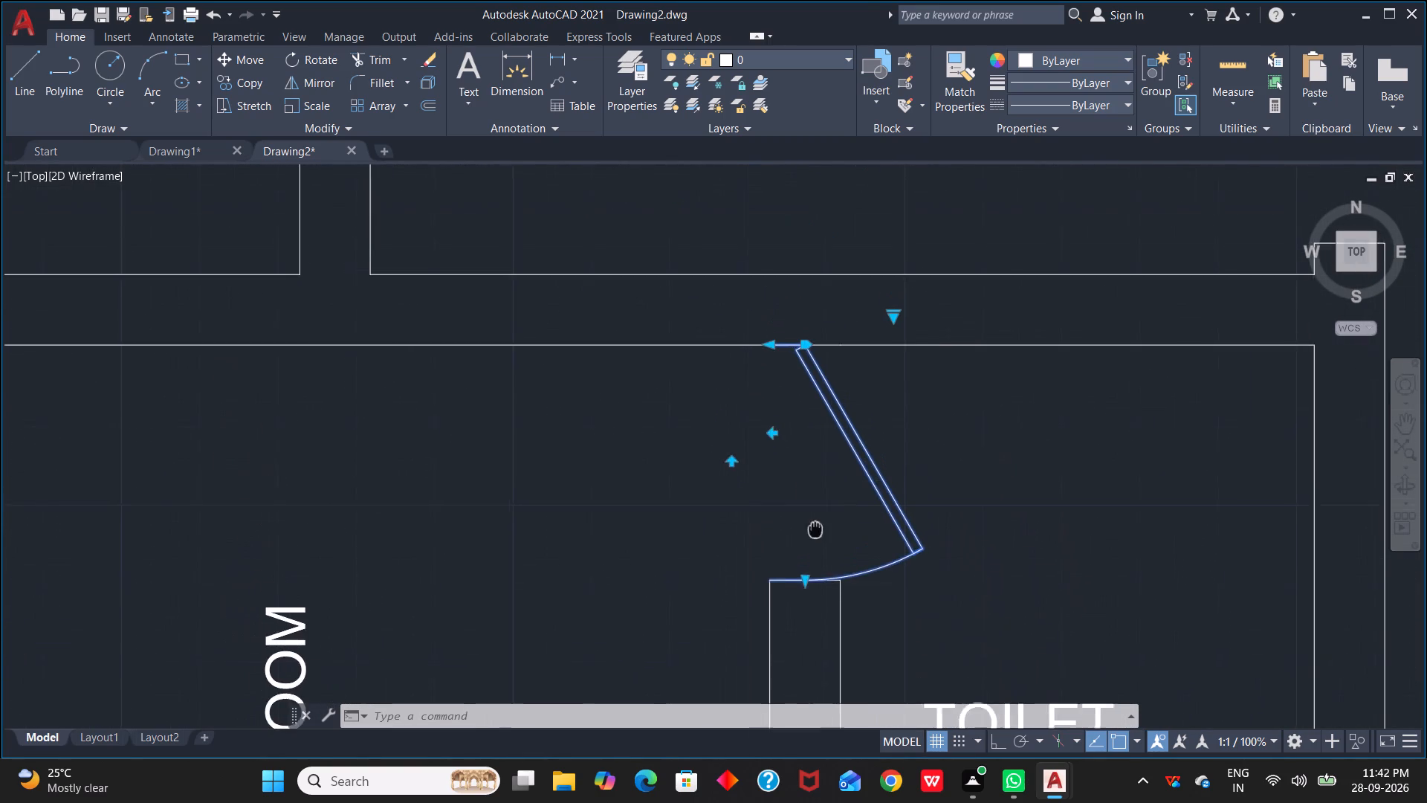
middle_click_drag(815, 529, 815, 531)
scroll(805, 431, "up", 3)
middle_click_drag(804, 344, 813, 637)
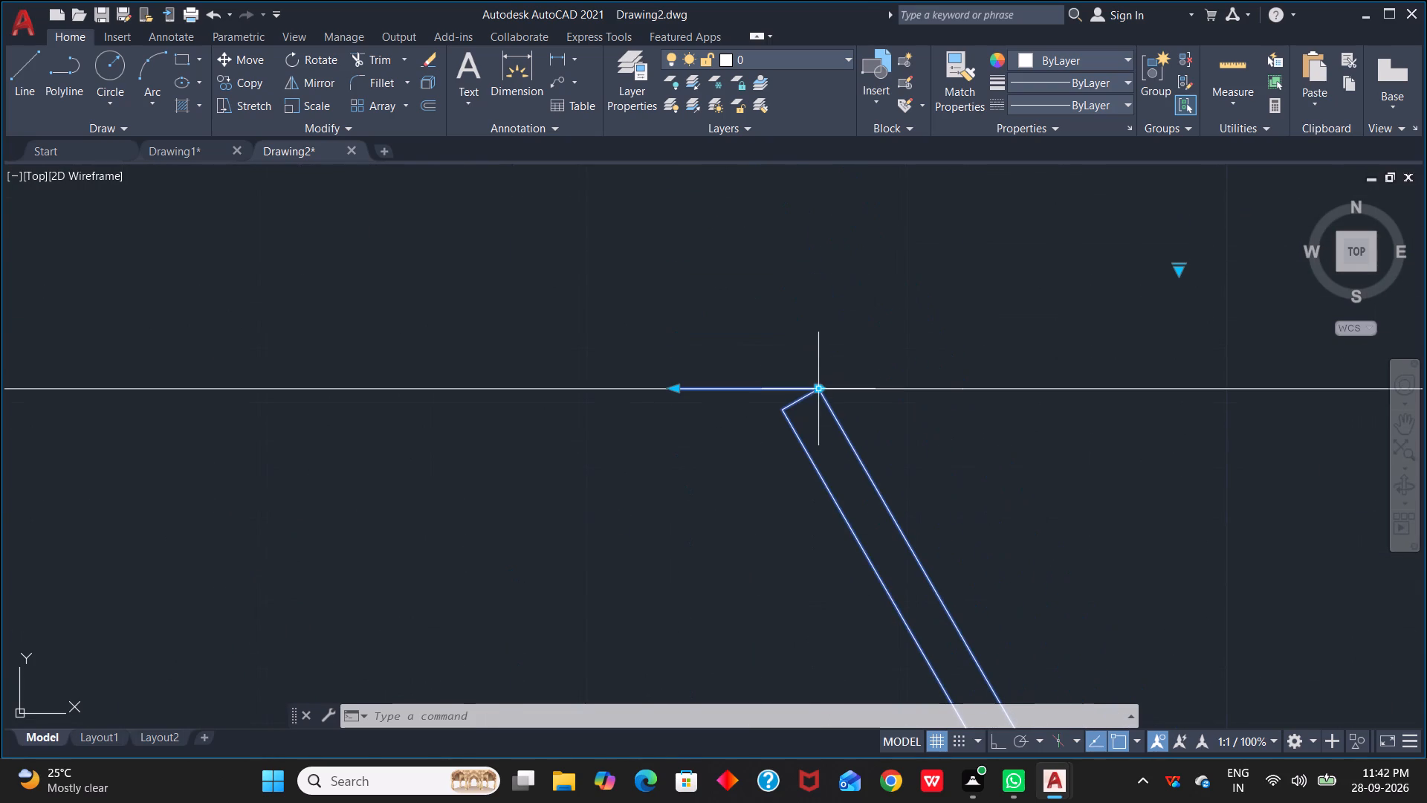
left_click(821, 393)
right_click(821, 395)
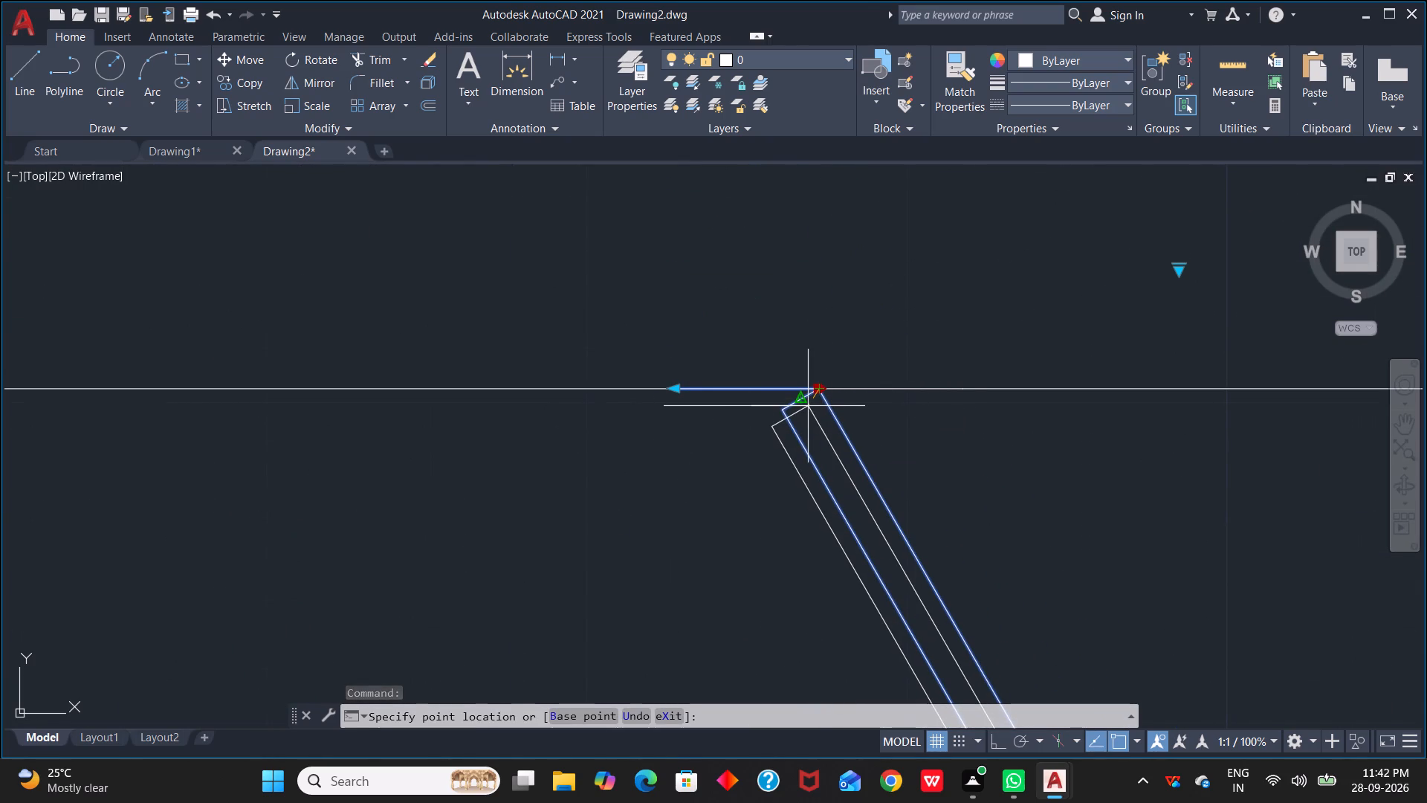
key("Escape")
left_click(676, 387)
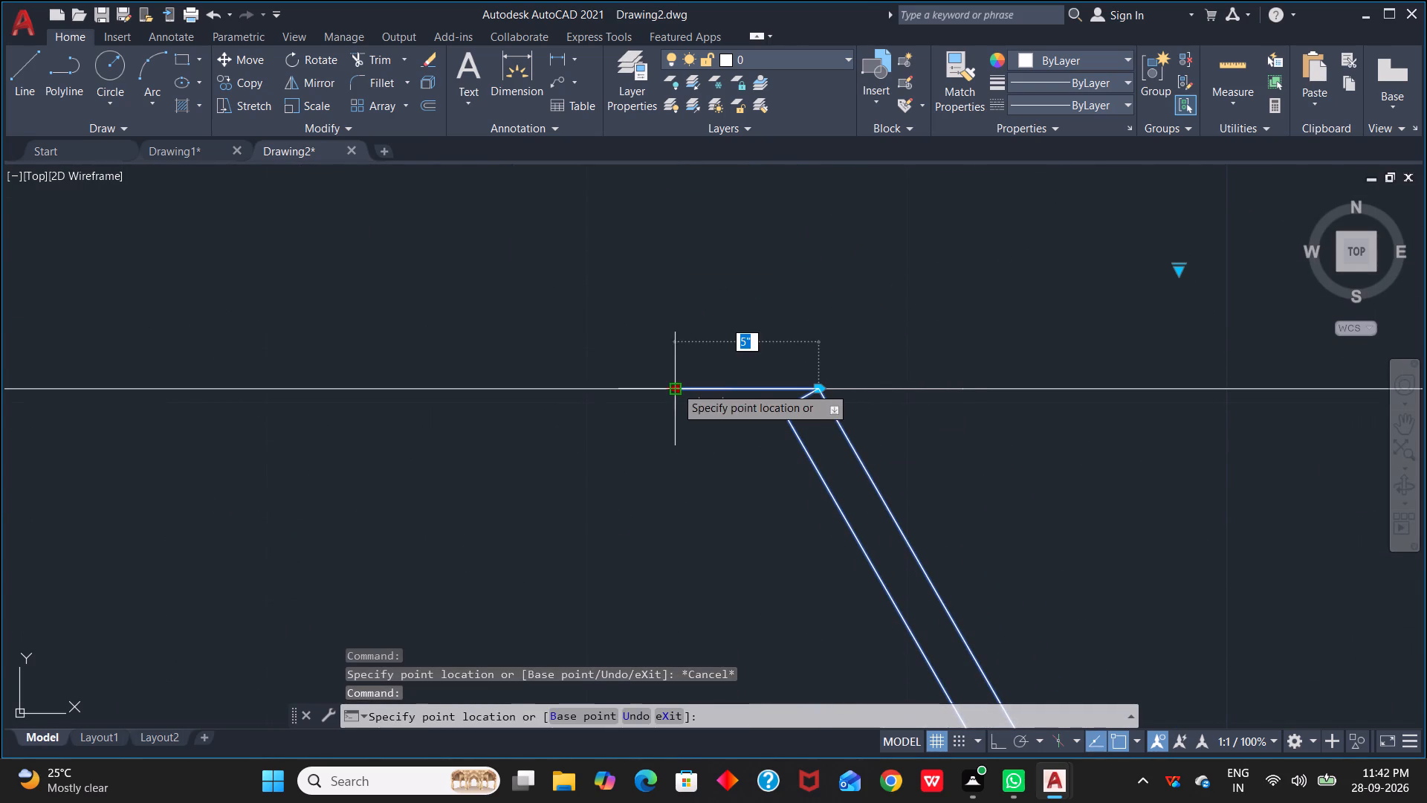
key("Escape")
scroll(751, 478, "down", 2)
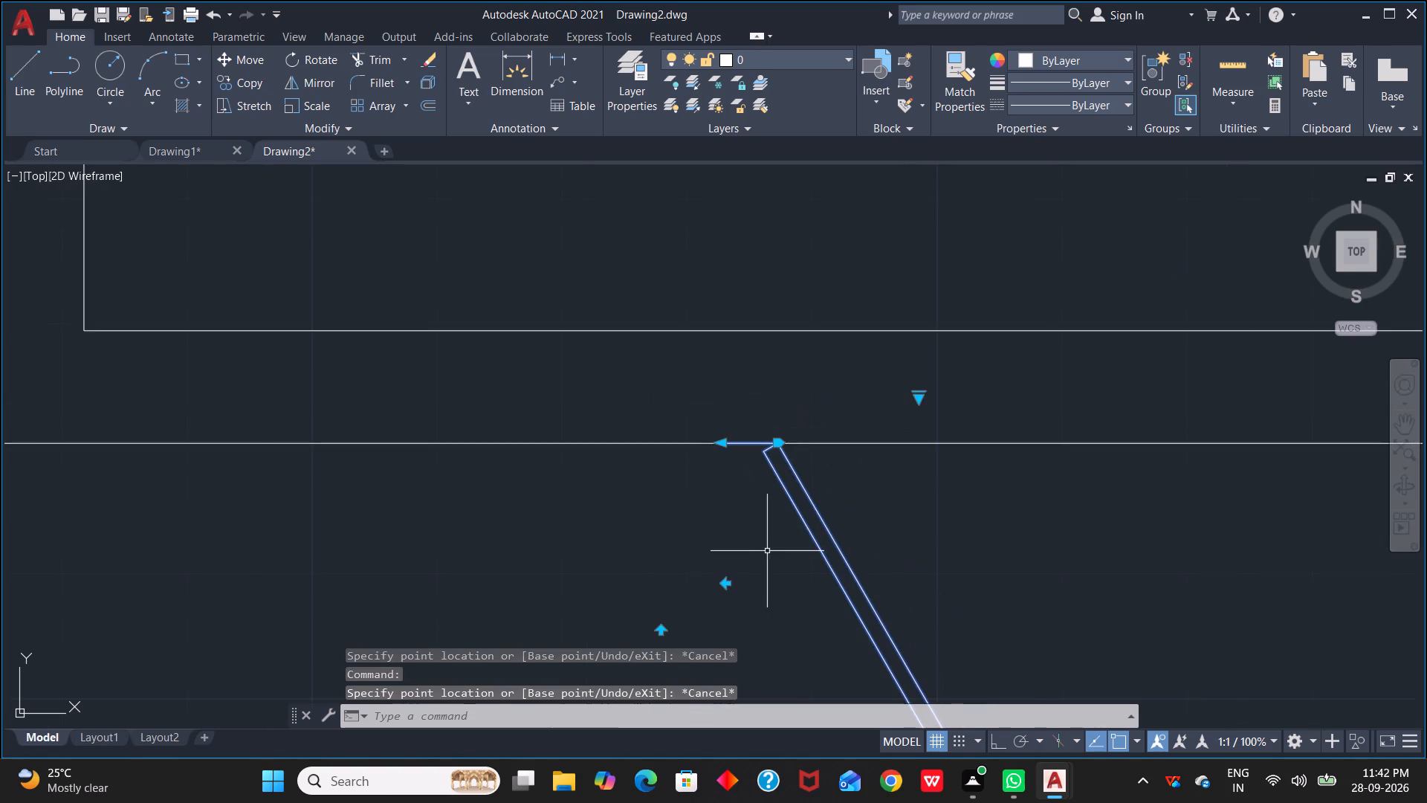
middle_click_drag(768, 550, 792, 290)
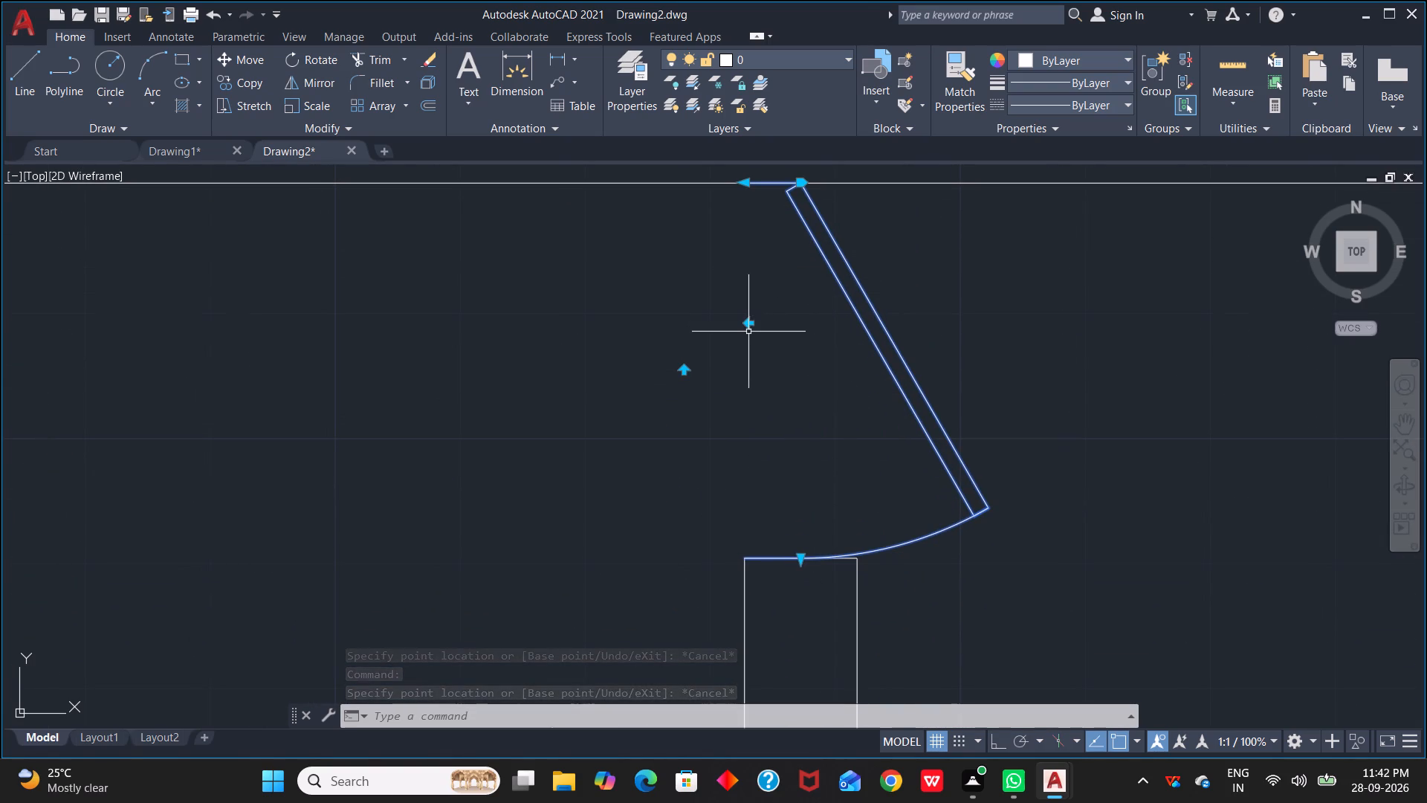
Set the lower unit's toilet door swing to Open 90º.
scroll(1012, 325, "down", 1)
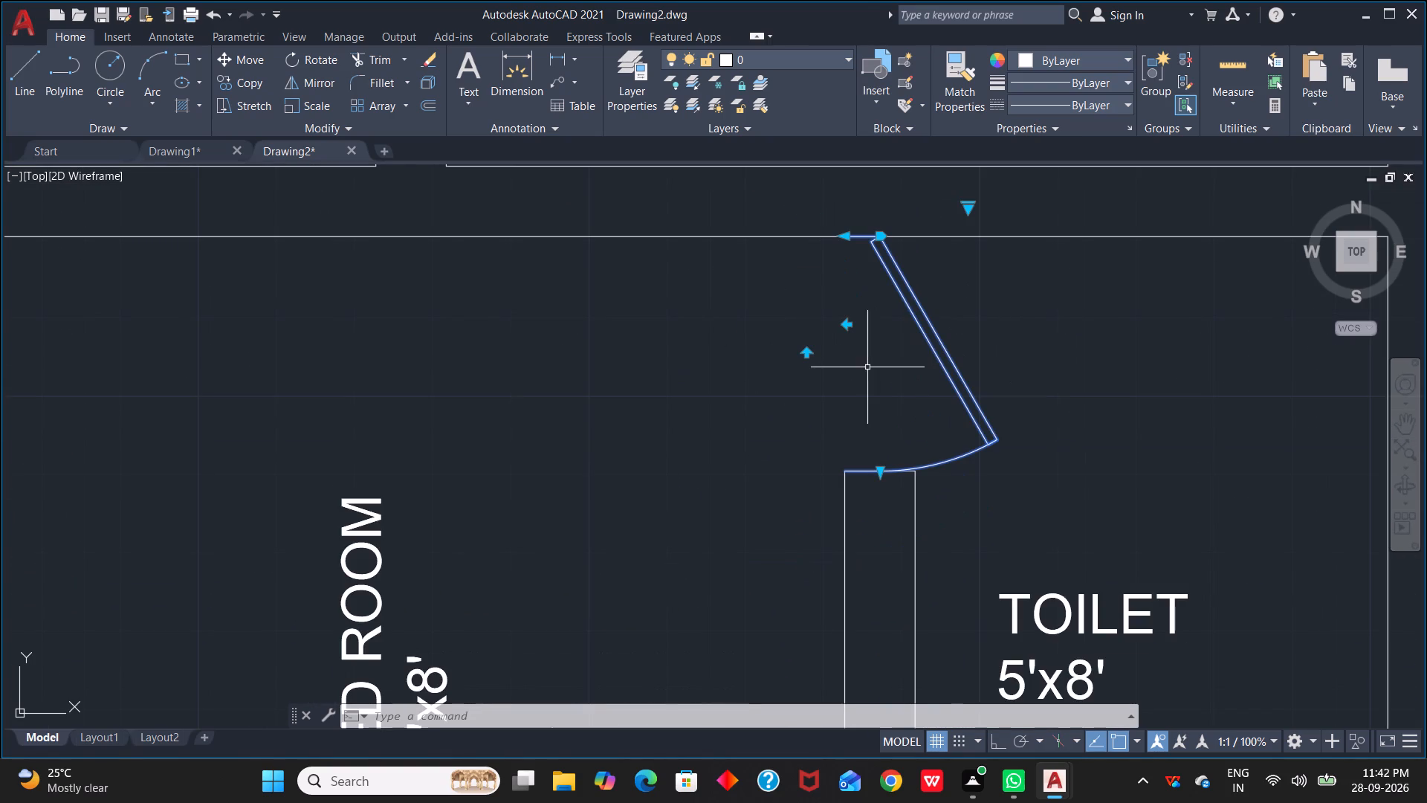
left_click(966, 209)
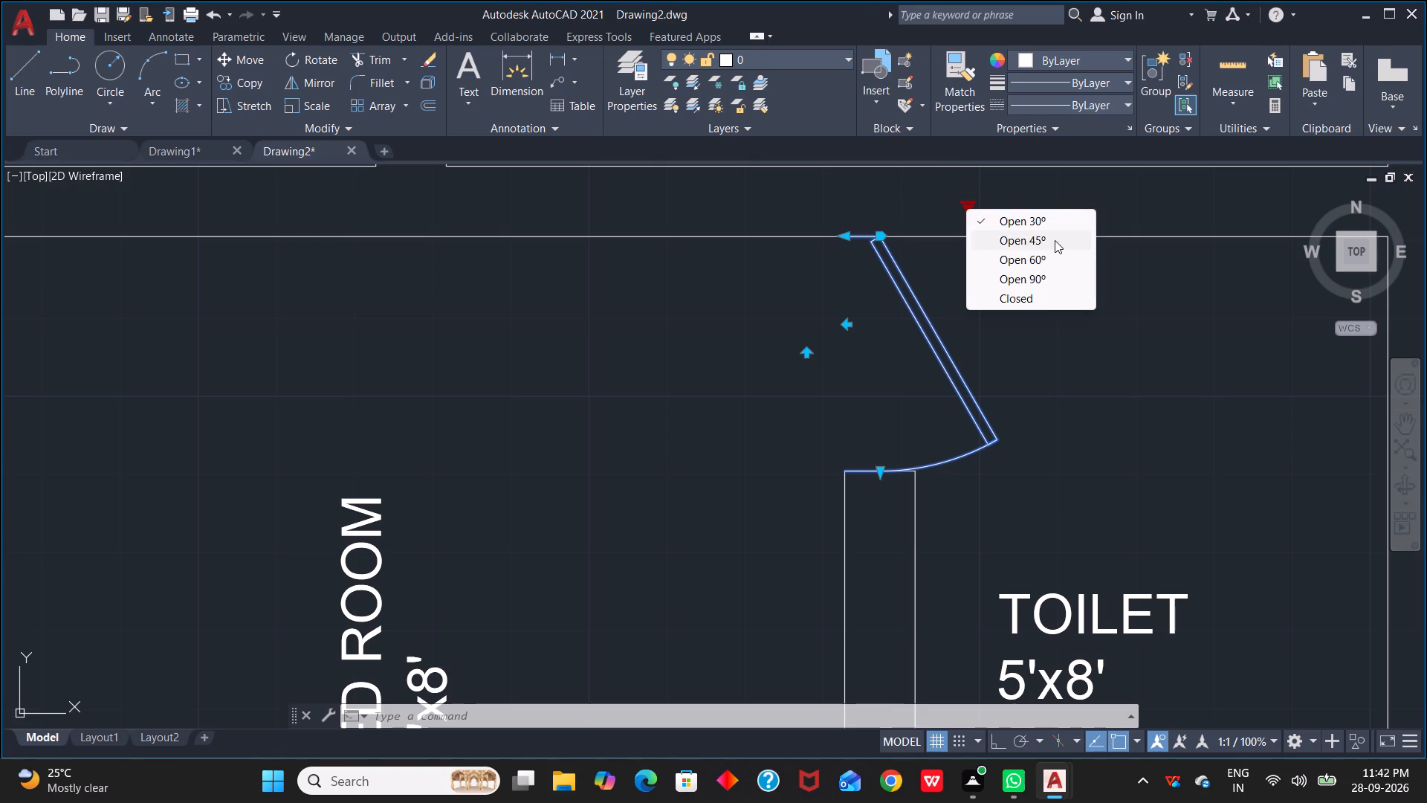
left_click(1038, 277)
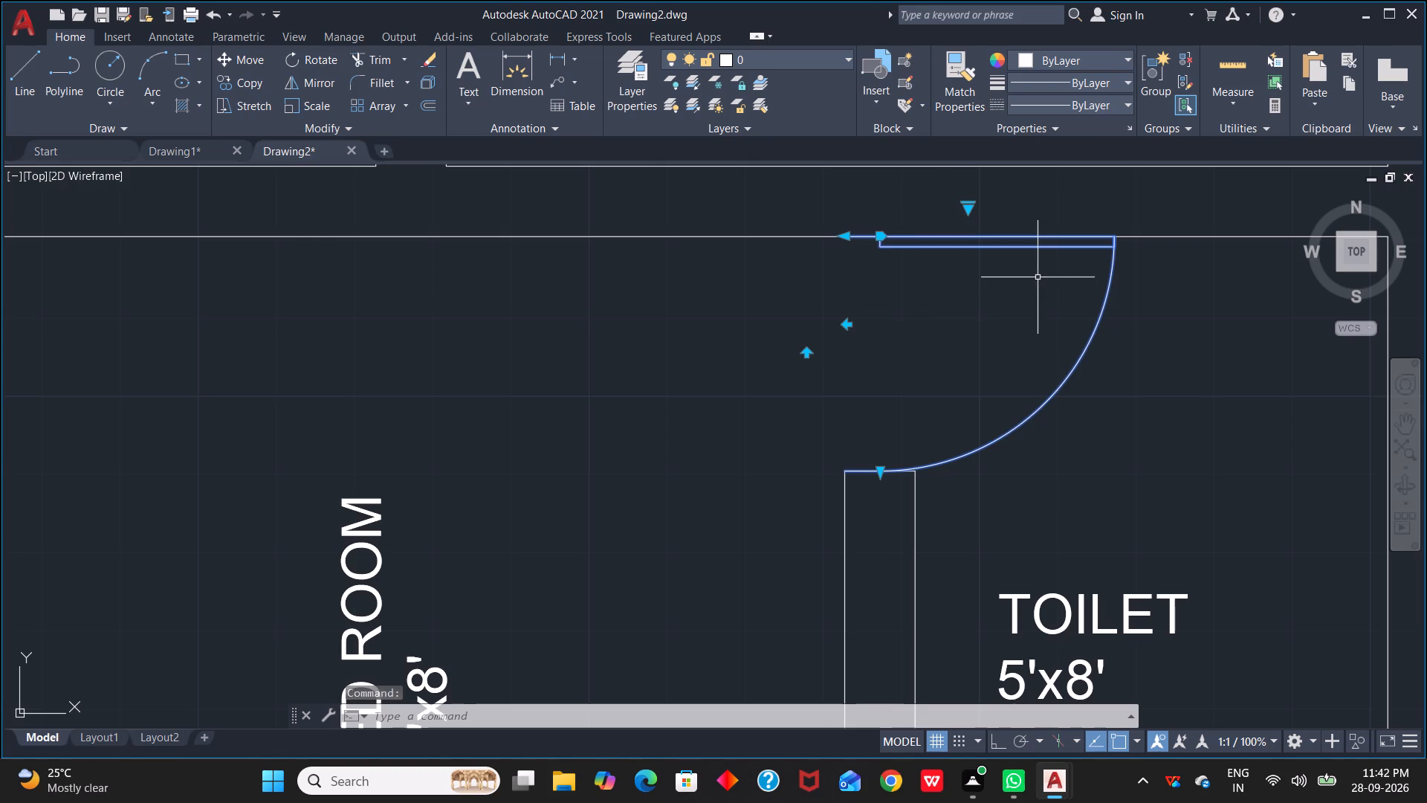
Set the upper unit's toilet door swing to Open 90º as well.
scroll(1049, 493, "down", 3)
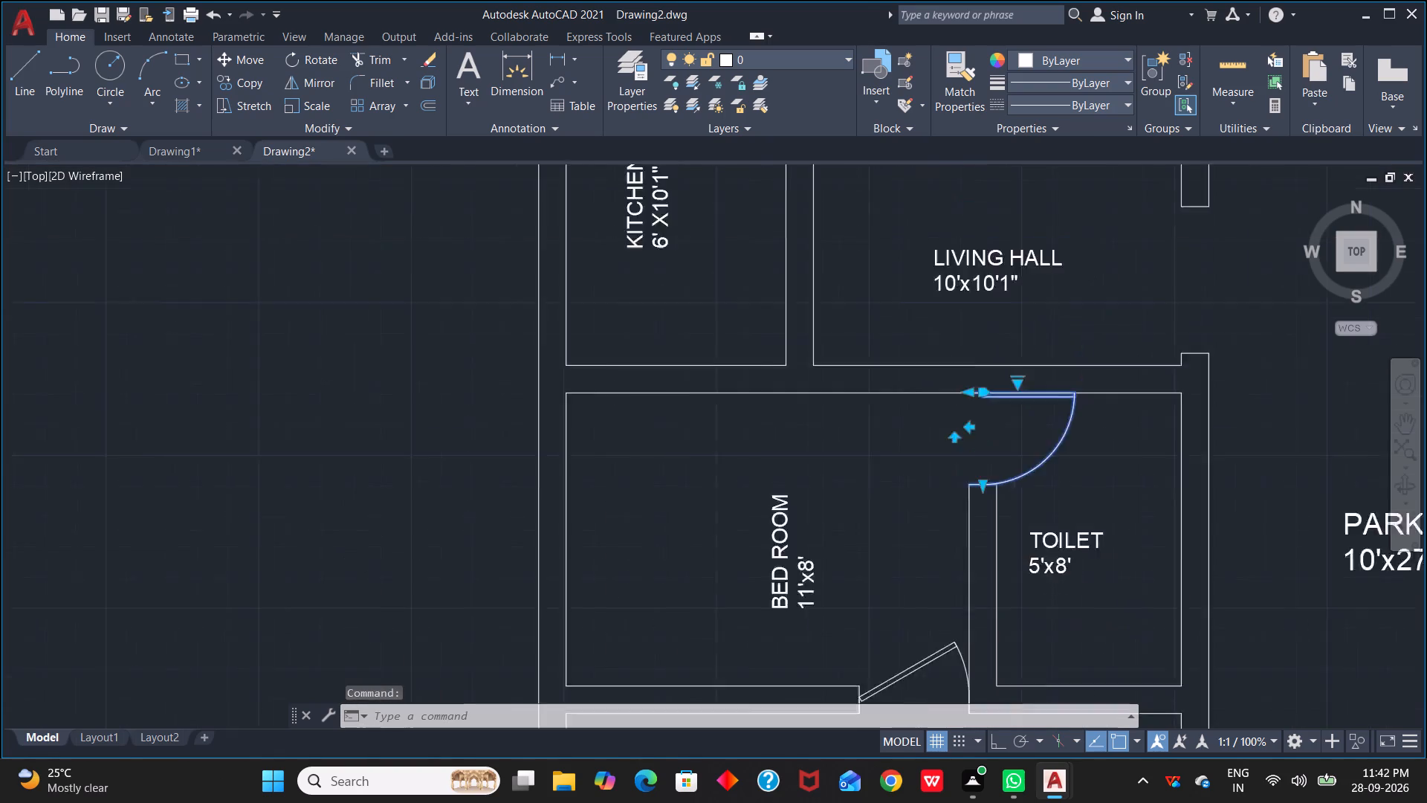
middle_click_drag(1060, 294, 832, 522)
scroll(942, 422, "down", 1)
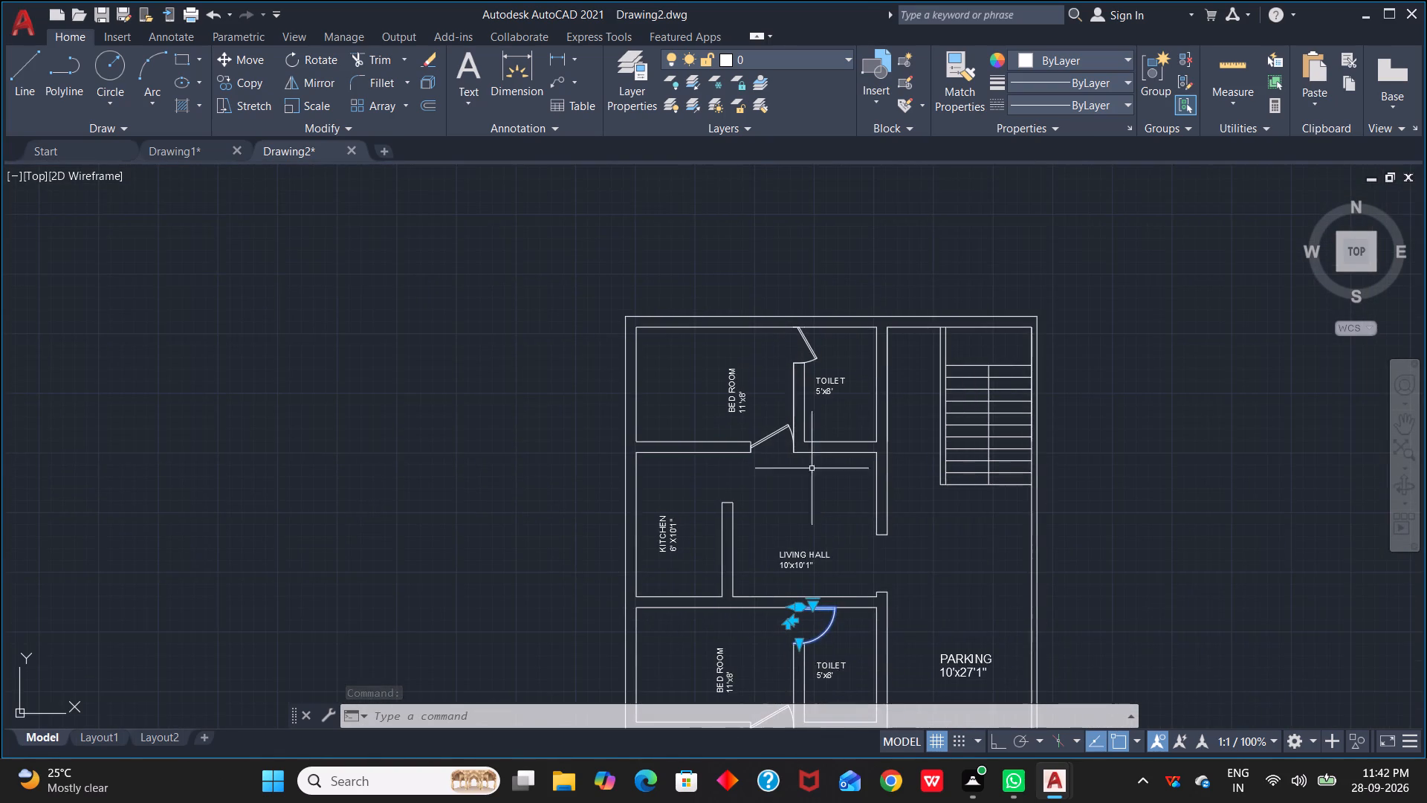
scroll(828, 332, "up", 3)
left_click(751, 388)
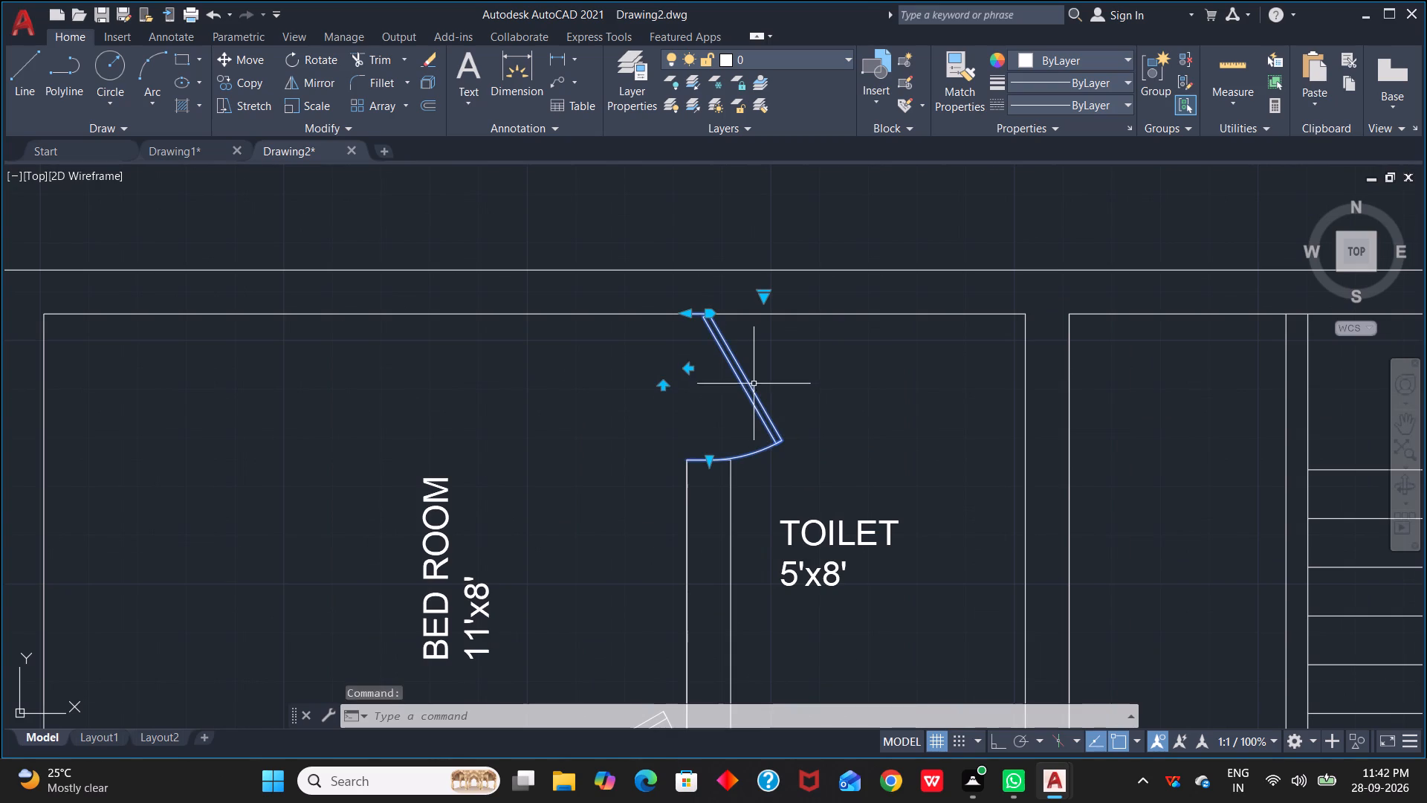
left_click(764, 297)
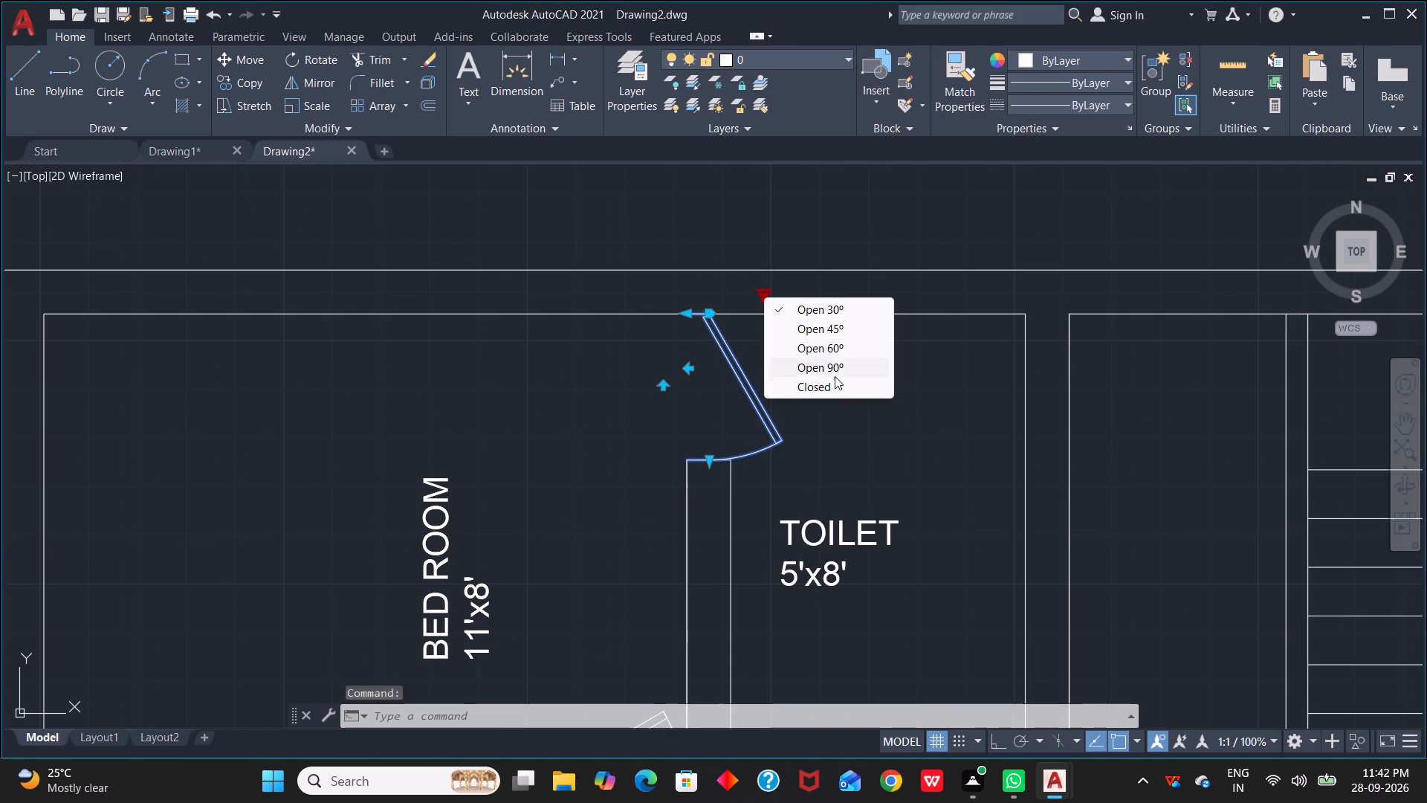
left_click(835, 376)
Set the upper unit's bedroom door, between the bedroom and living hall, to Open 90º.
scroll(848, 488, "down", 2)
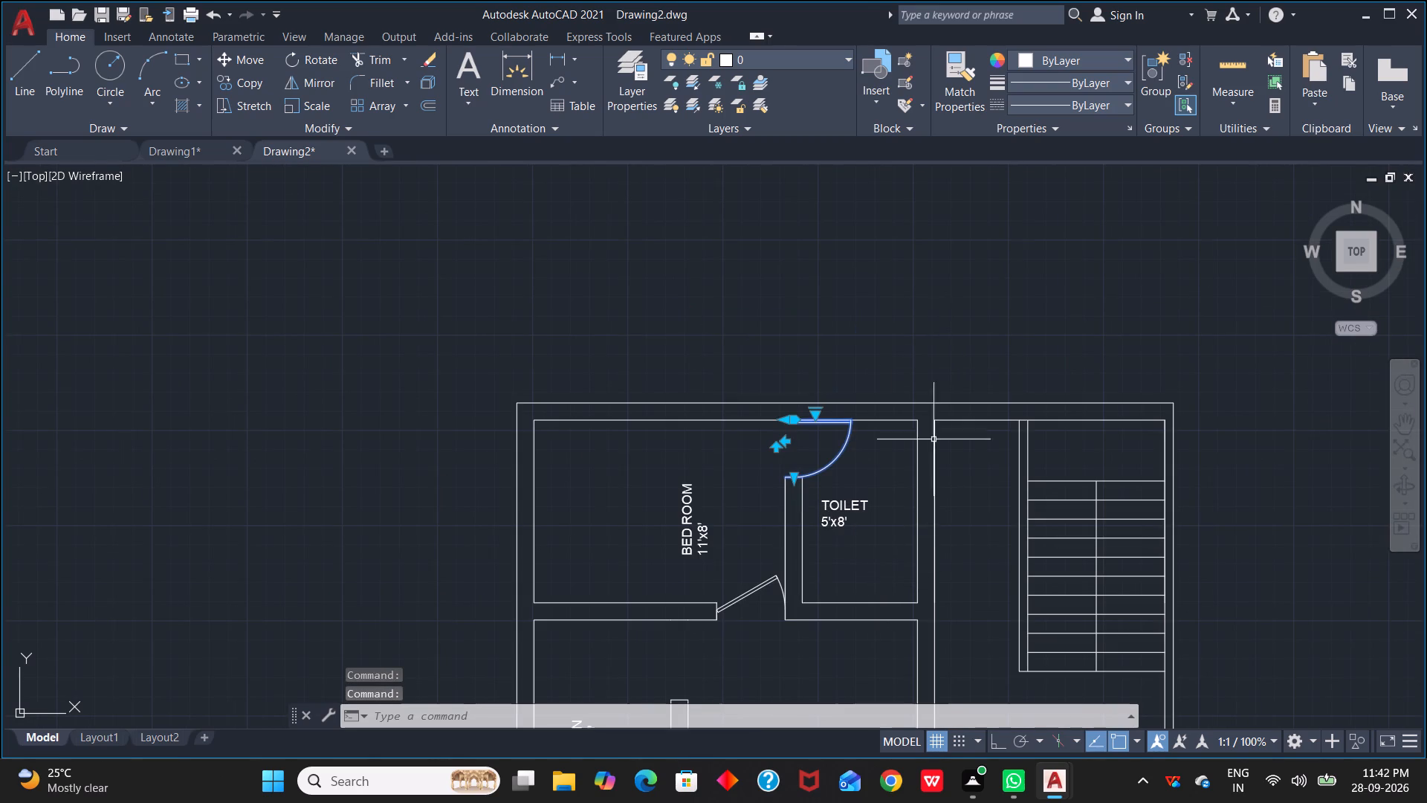
middle_click_drag(893, 570, 978, 320)
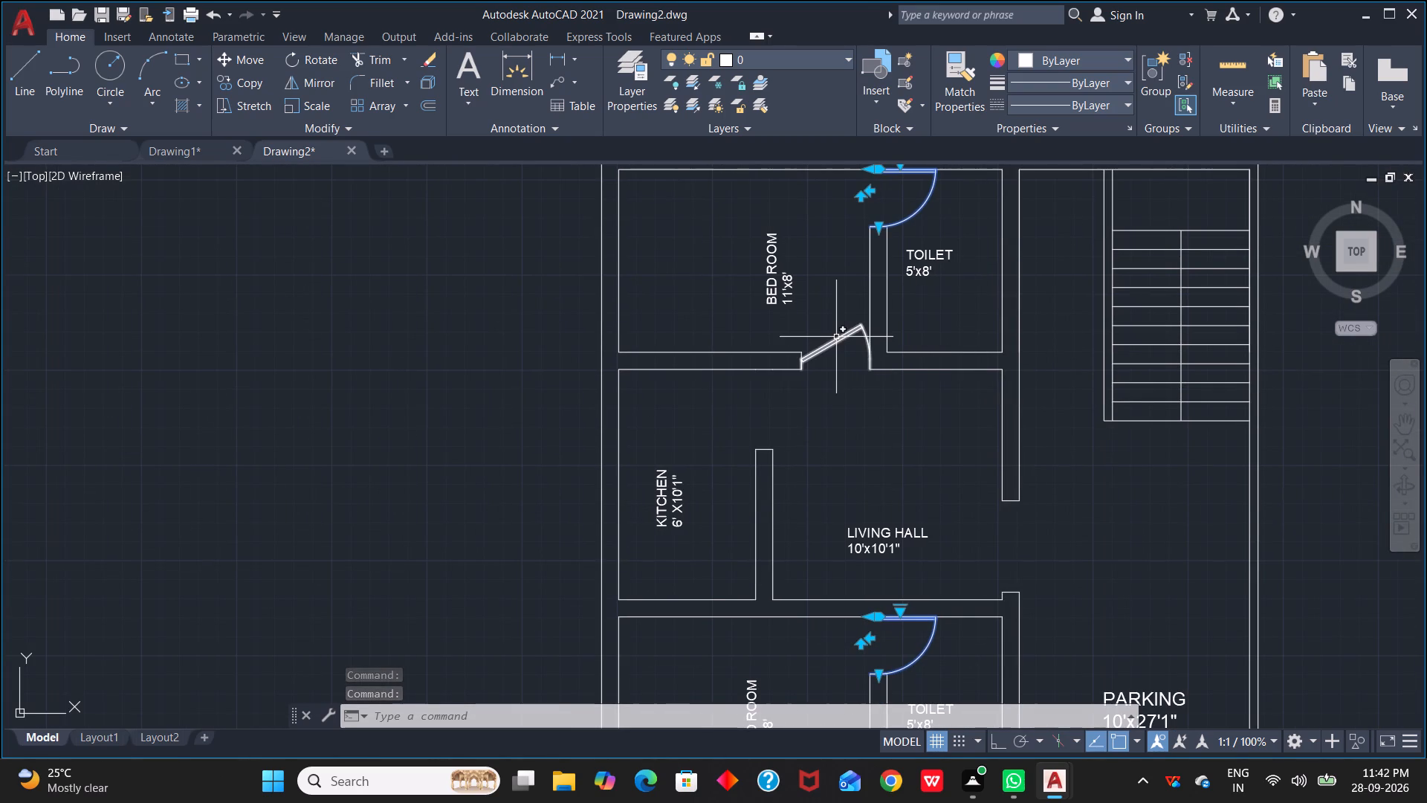
left_click(838, 341)
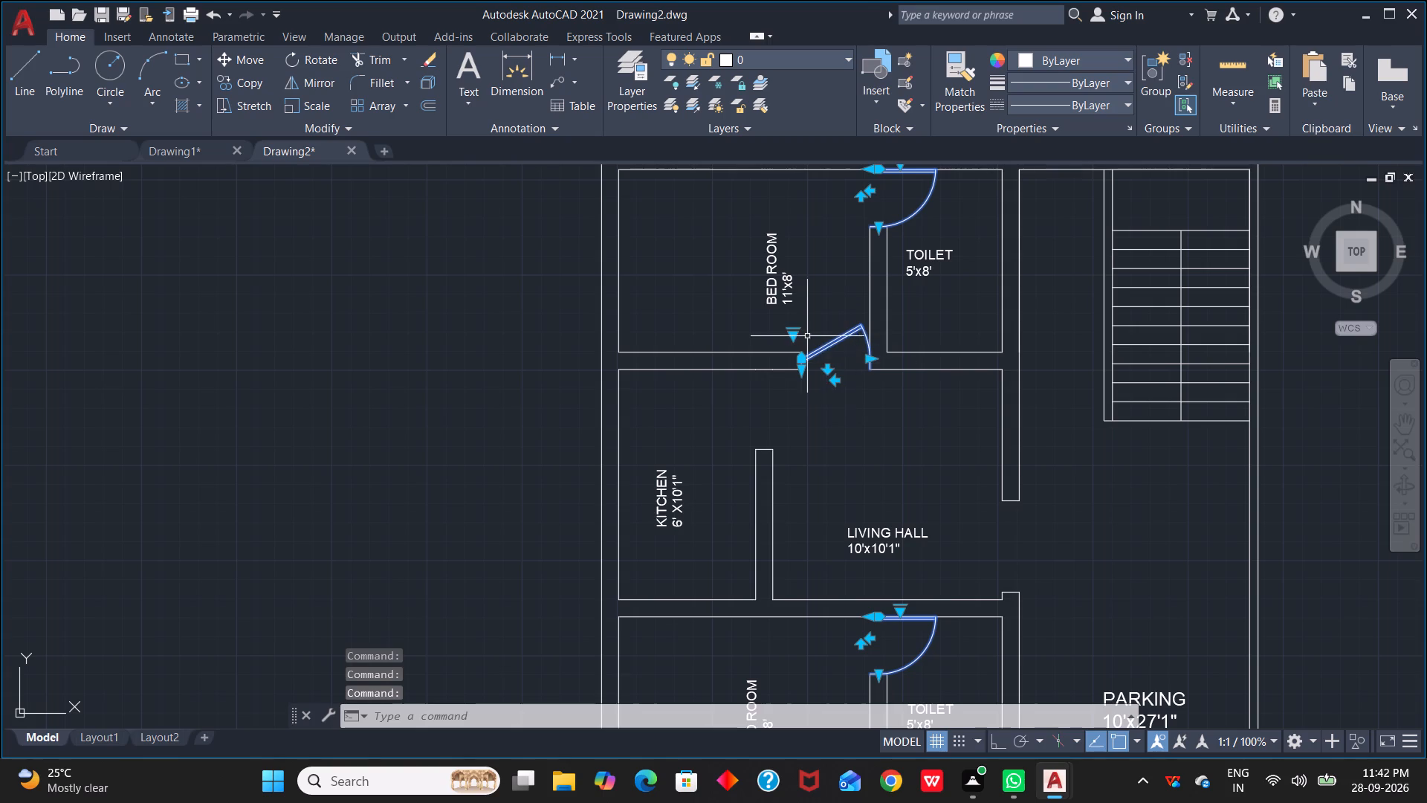
left_click(792, 330)
left_click(861, 399)
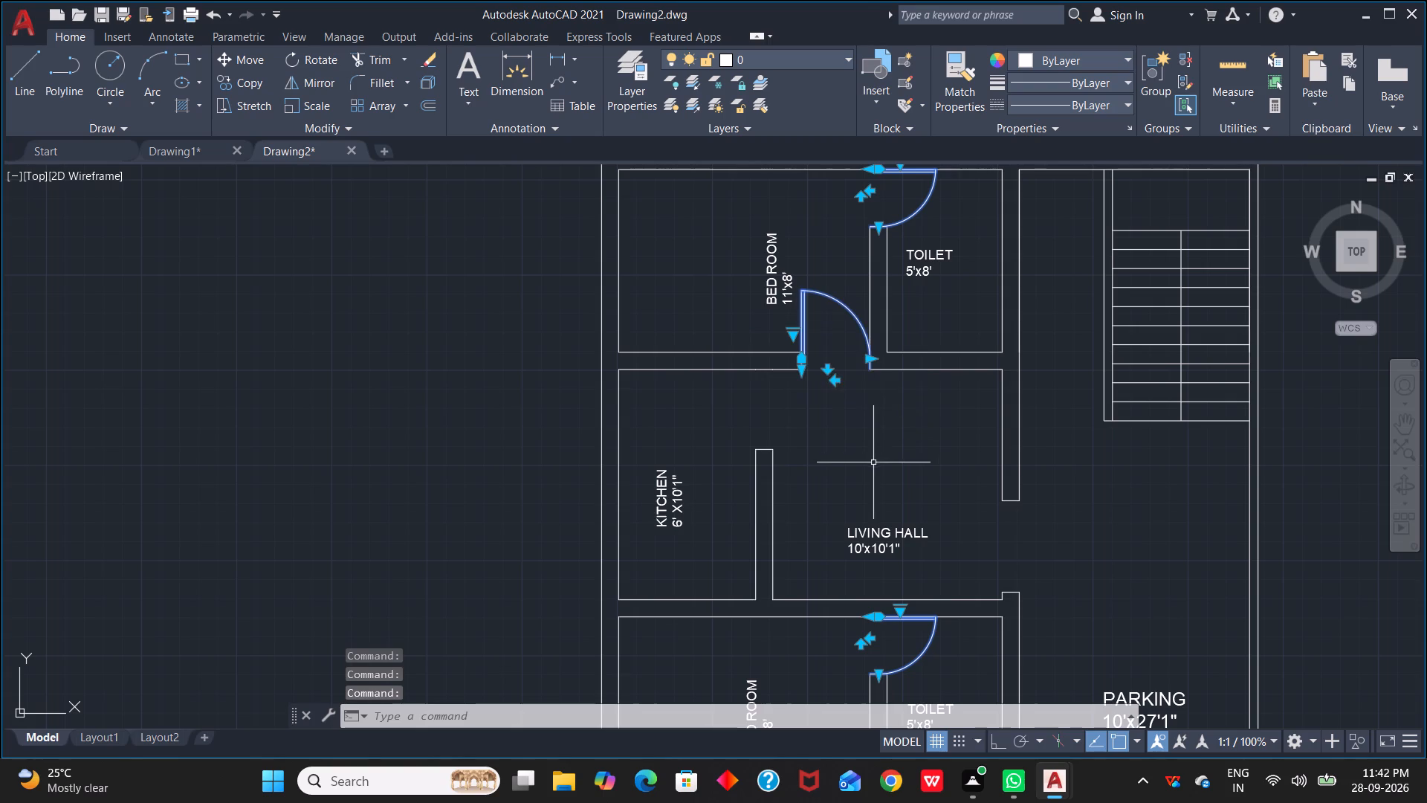
Set the lower unit's bedroom door to Open 90º and clear the selection of all doors.
scroll(872, 450, "down", 2)
scroll(901, 571, "down", 1)
scroll(900, 568, "up", 2)
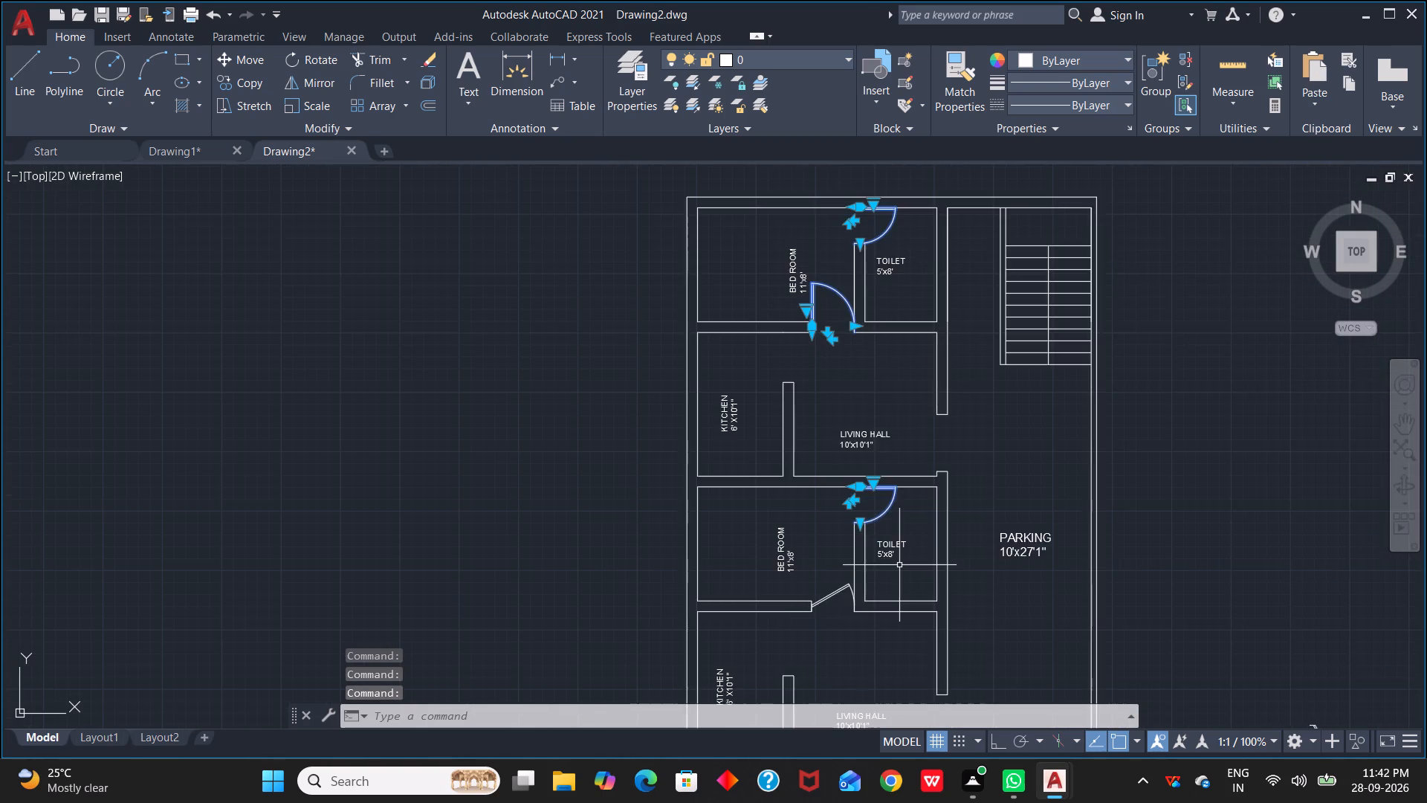
scroll(899, 564, "up", 1)
scroll(922, 368, "down", 1)
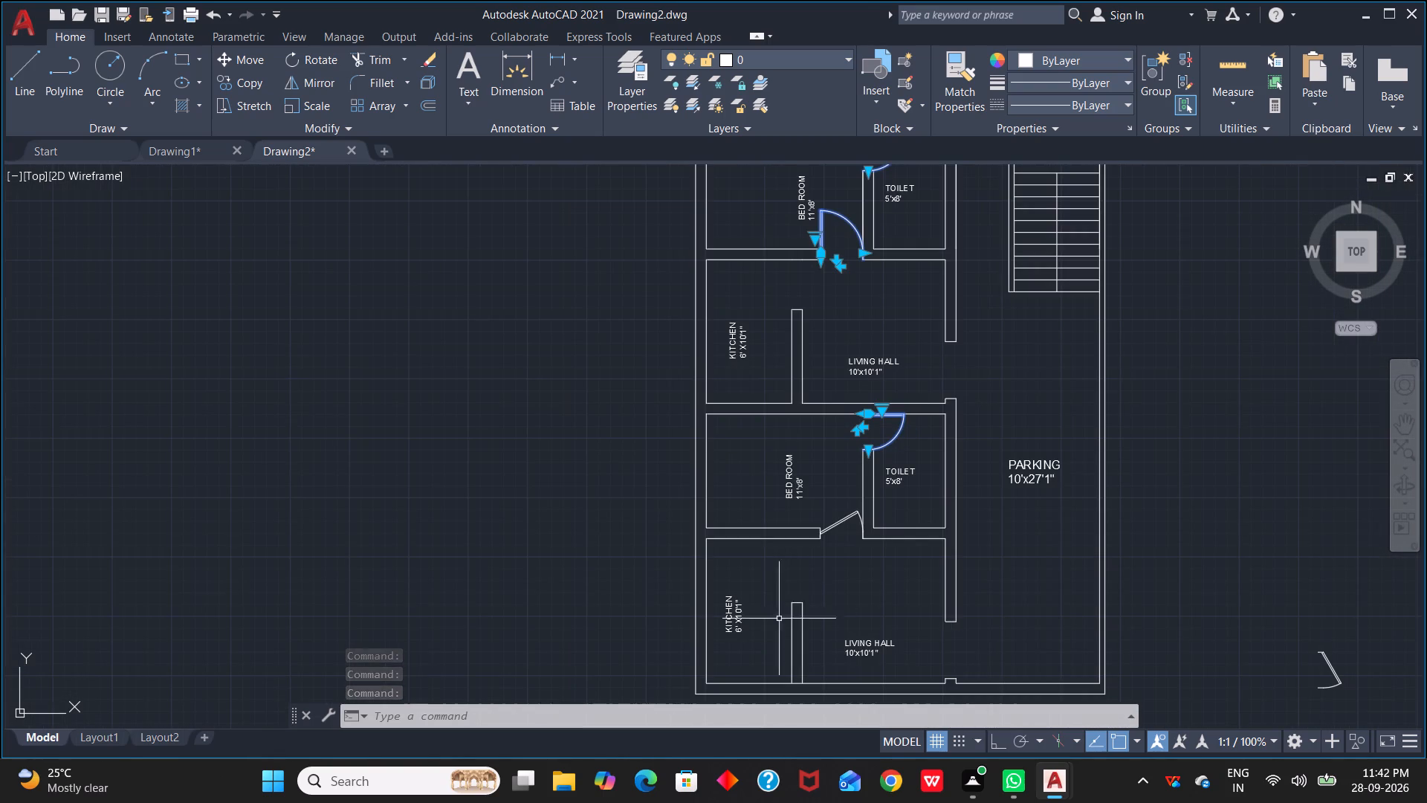
left_click(841, 524)
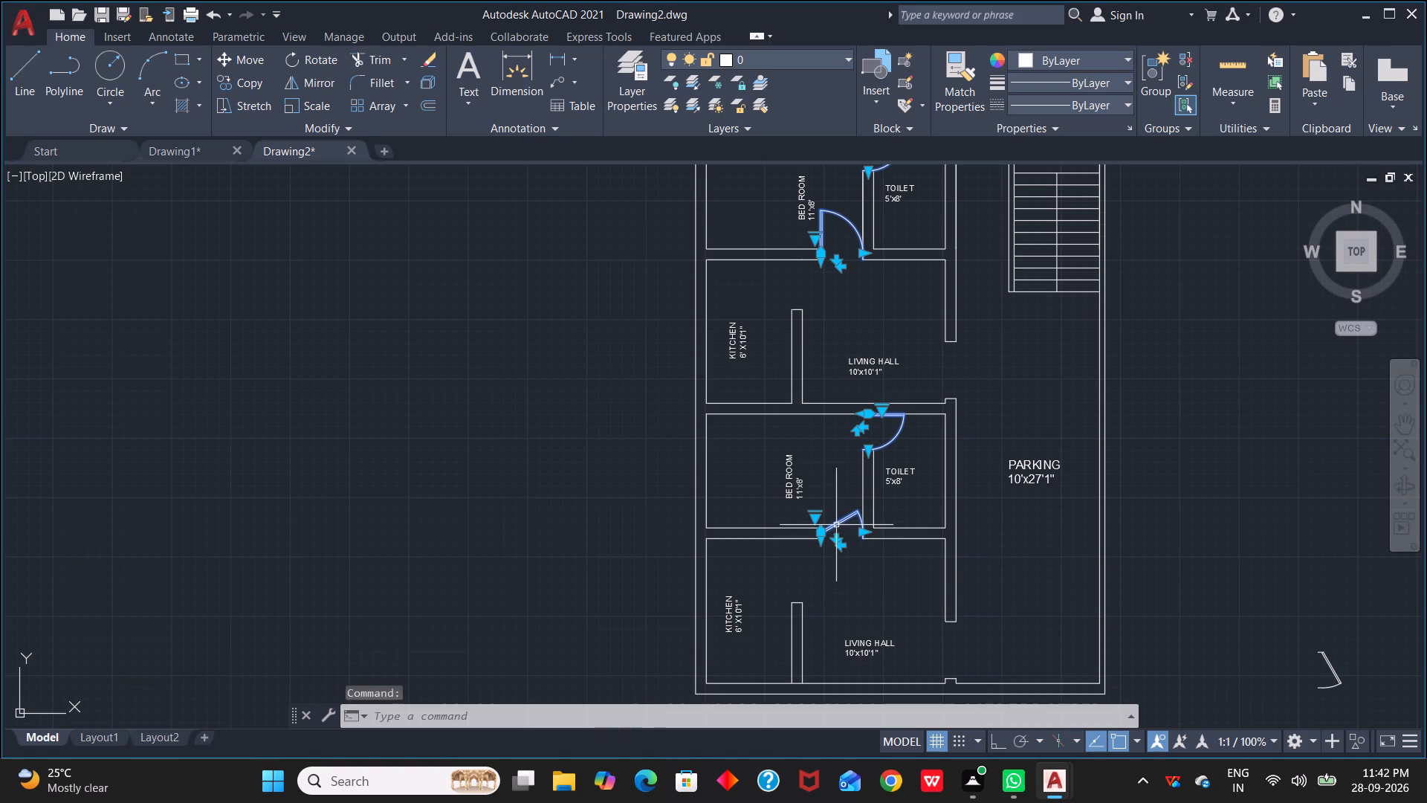
left_click(815, 518)
left_click(878, 586)
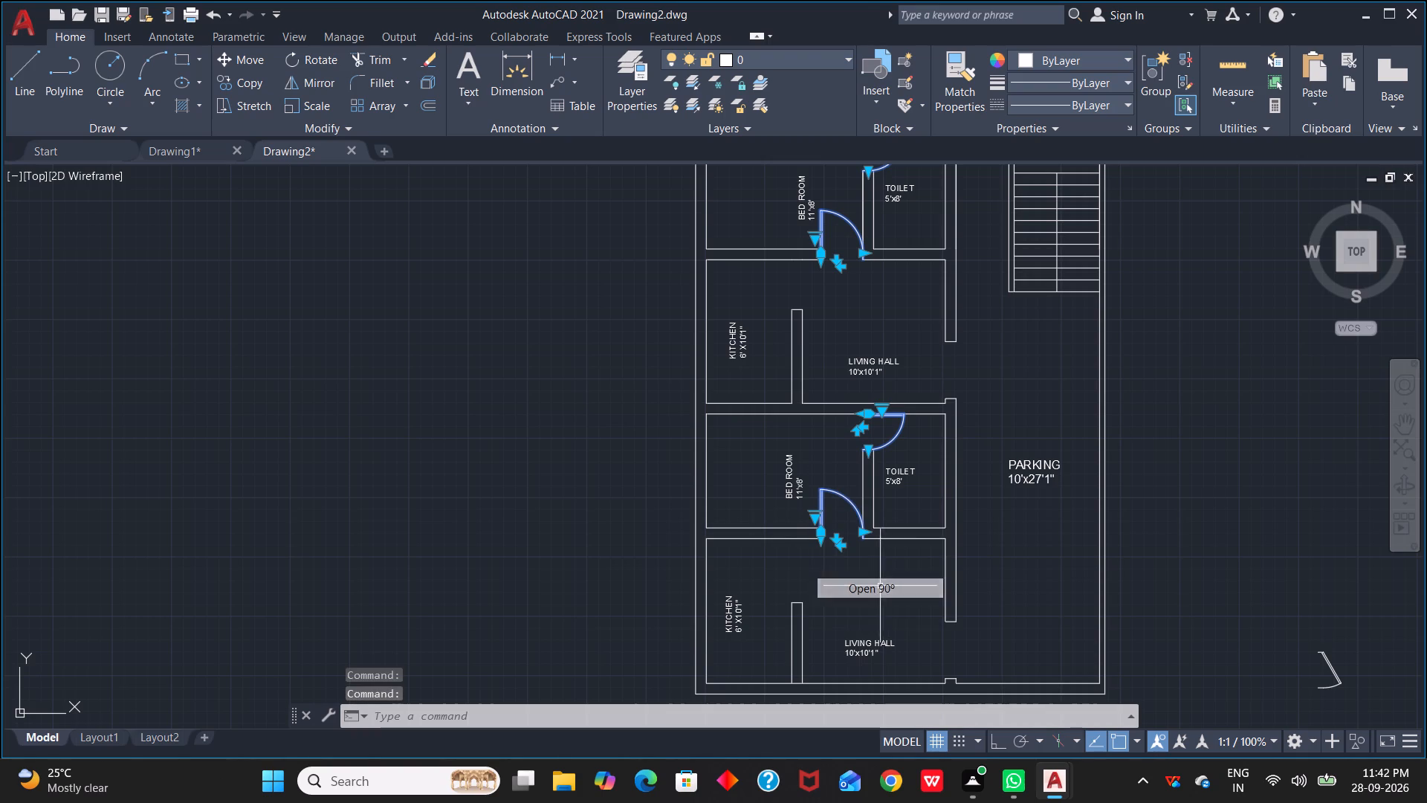
key("Escape")
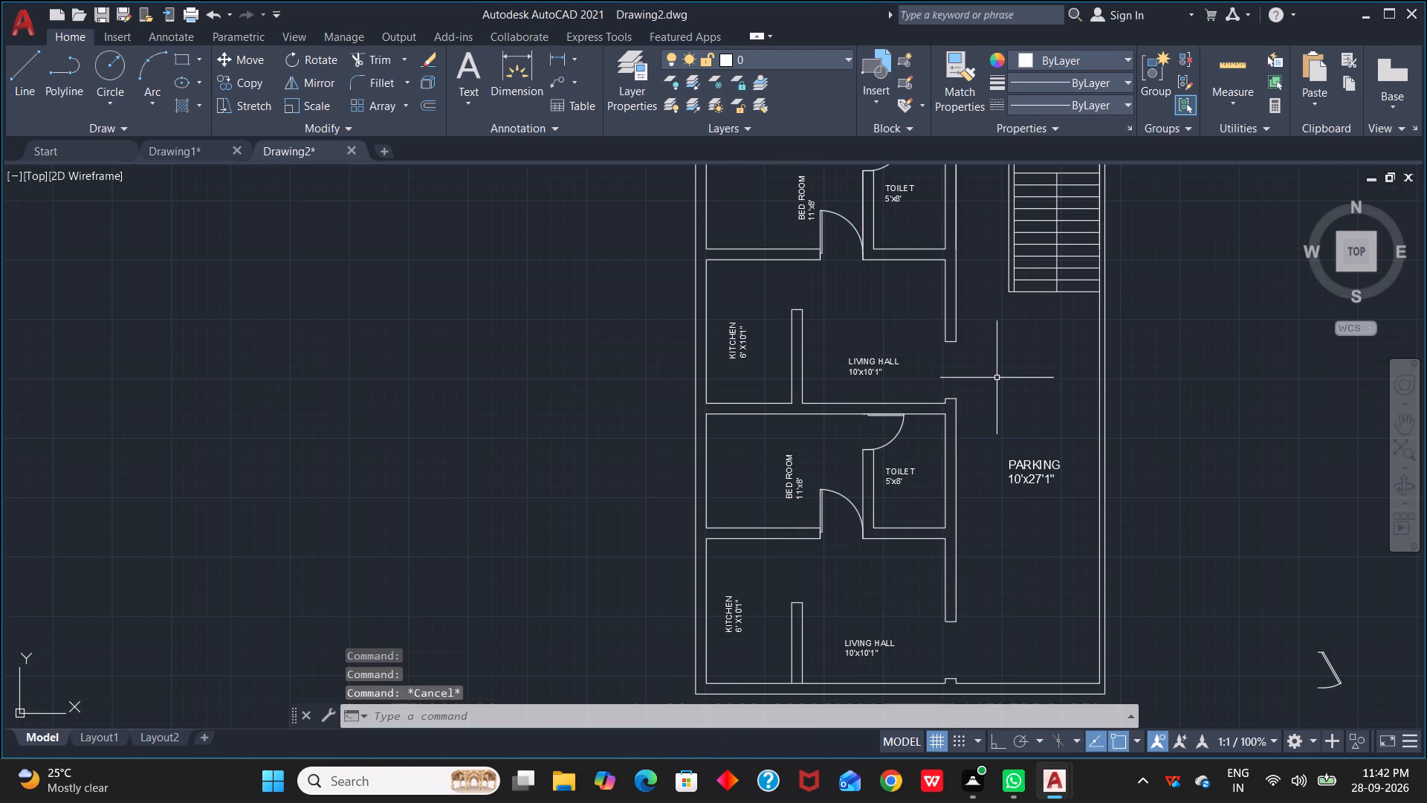
Examine how the bedroom and toilet doors sit in their openings in both units.
scroll(997, 377, "down", 2)
scroll(1015, 419, "up", 1)
middle_click_drag(1006, 375, 945, 405)
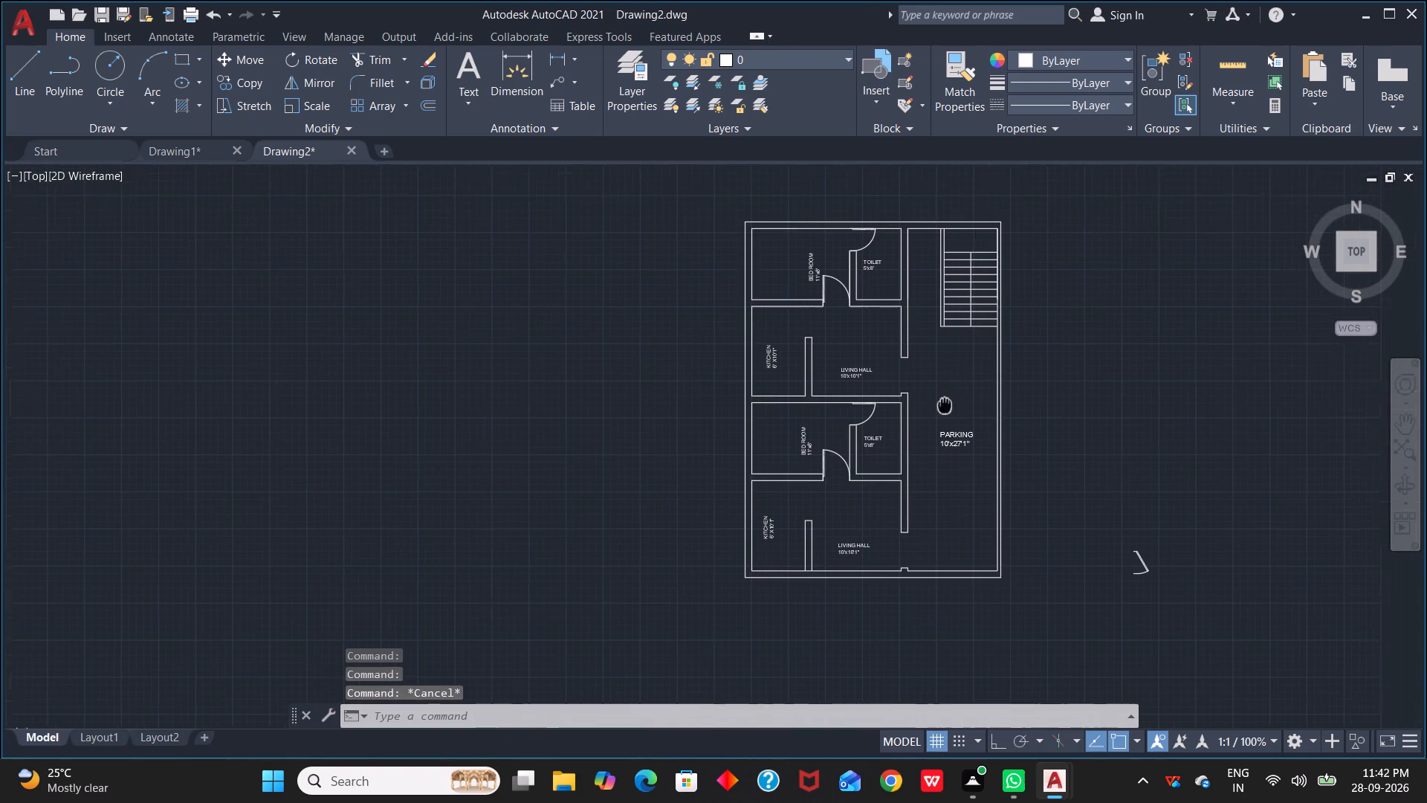
middle_click_drag(945, 405, 920, 415)
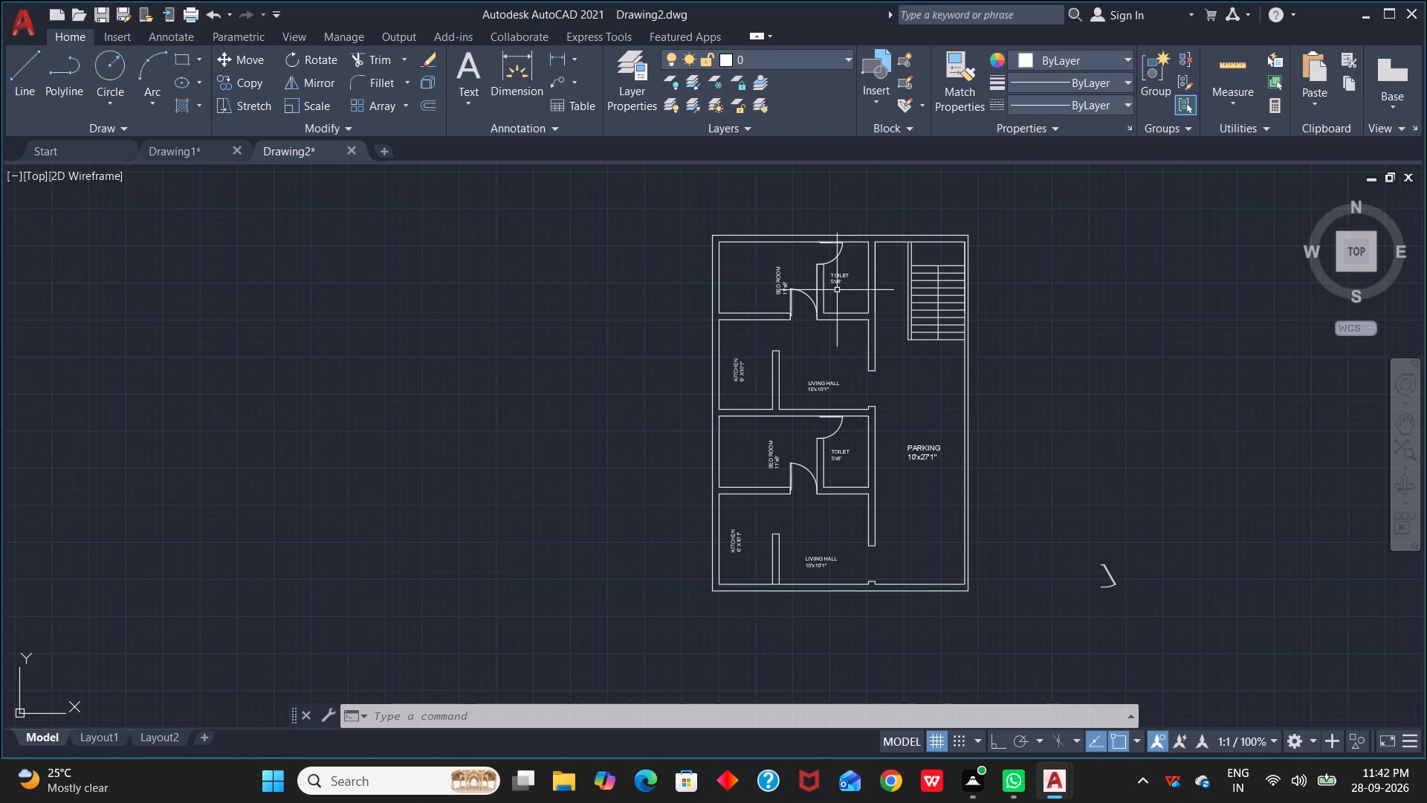
scroll(837, 290, "up", 2)
scroll(856, 225, "up", 2)
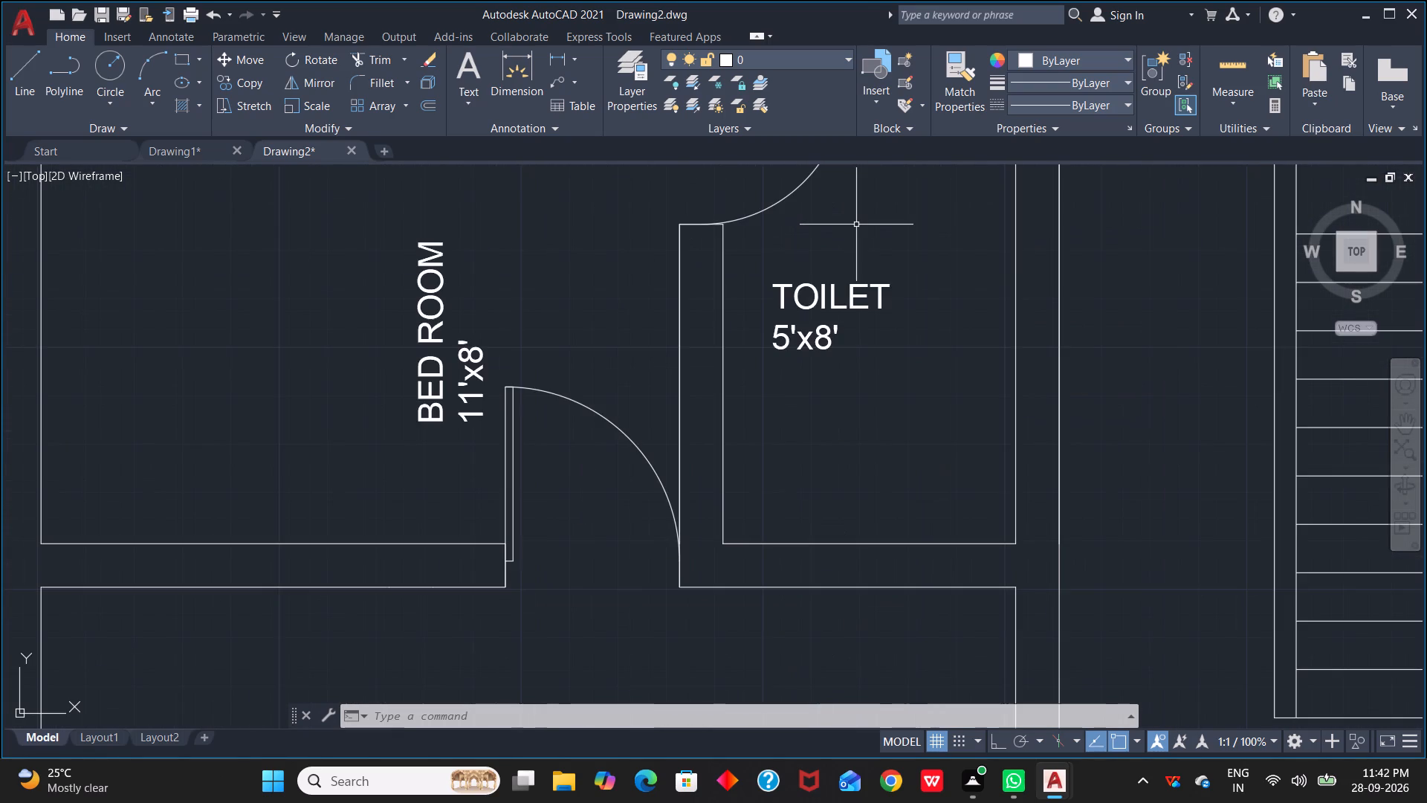
middle_click_drag(857, 224, 930, 492)
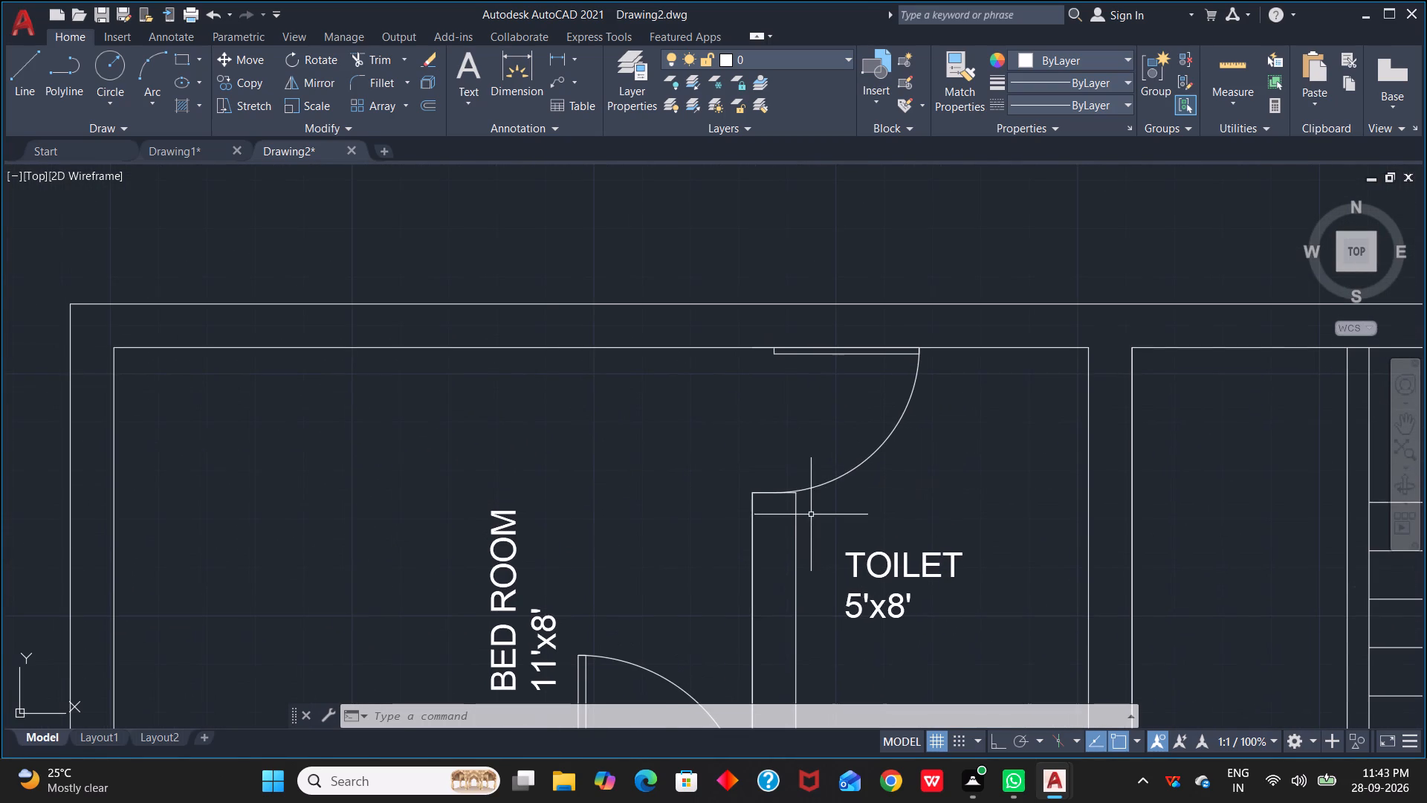
scroll(811, 515, "down", 2)
middle_click_drag(911, 565, 896, 273)
scroll(835, 587, "up", 1)
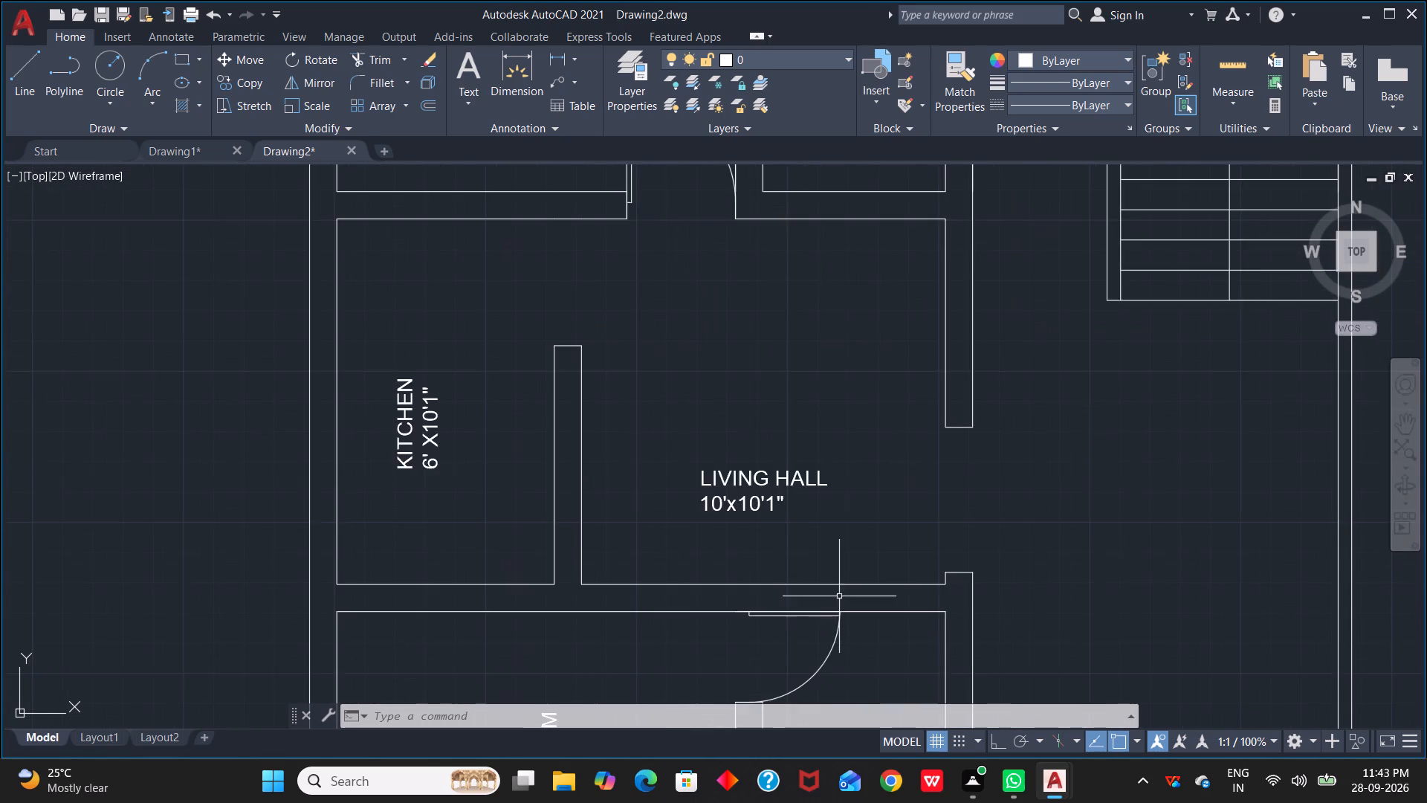
middle_click_drag(841, 607, 866, 365)
scroll(862, 374, "up", 1)
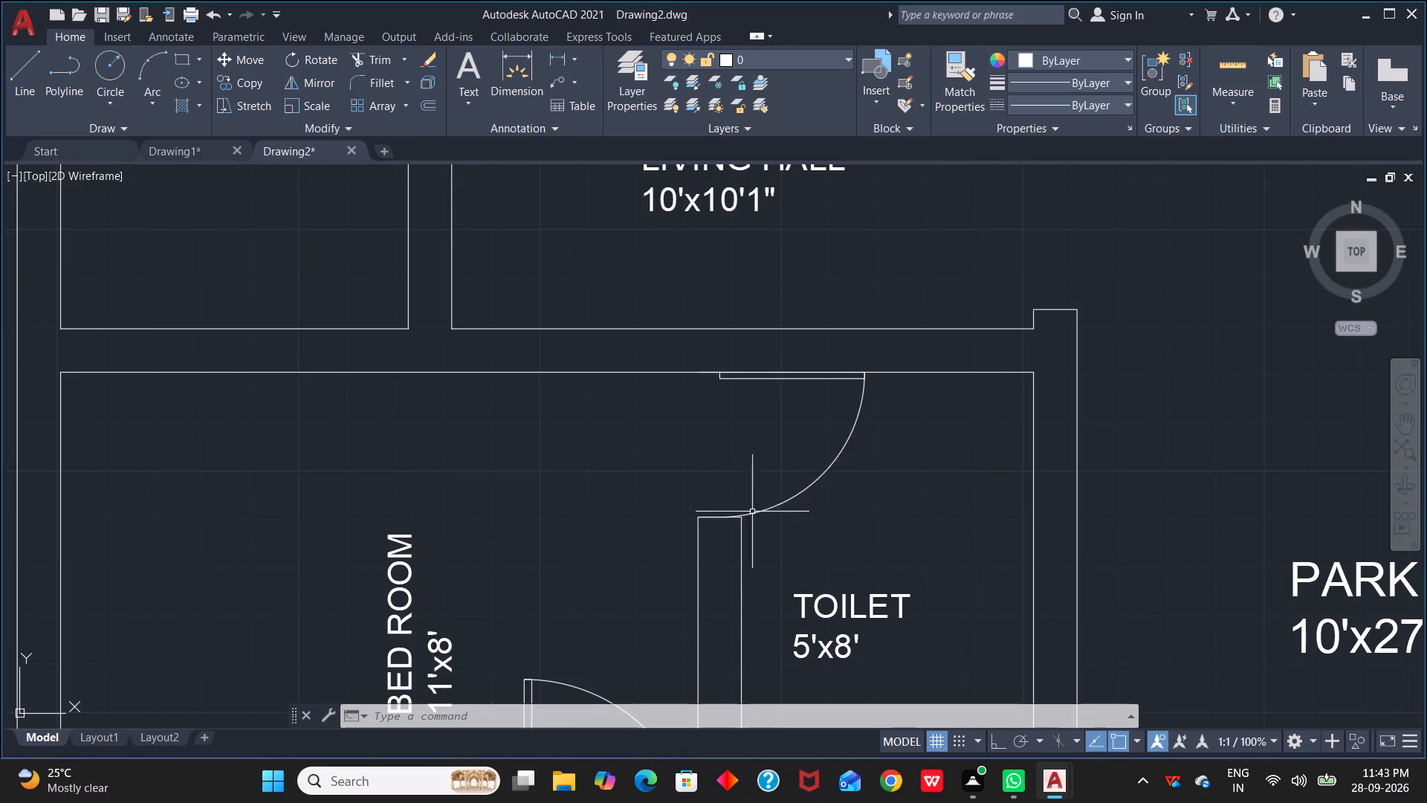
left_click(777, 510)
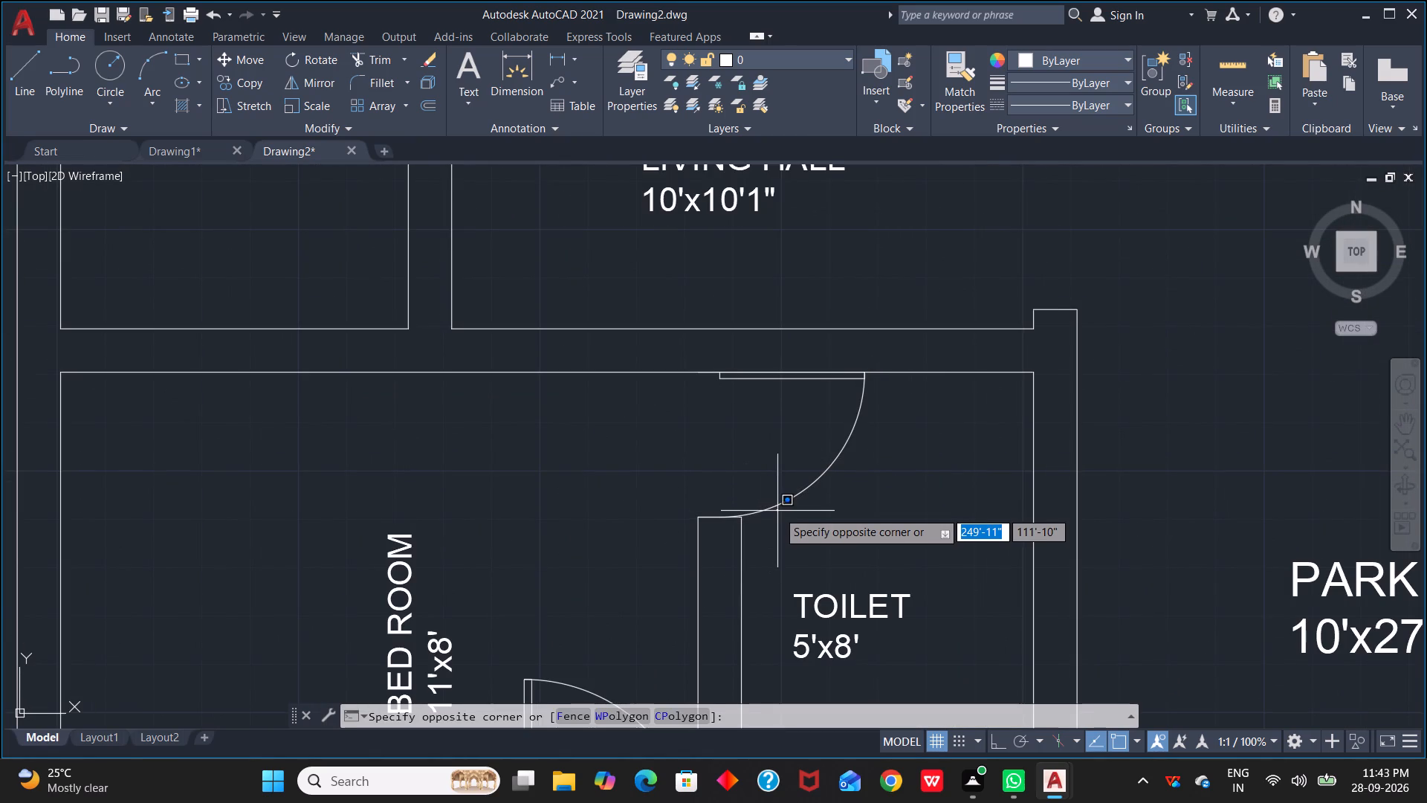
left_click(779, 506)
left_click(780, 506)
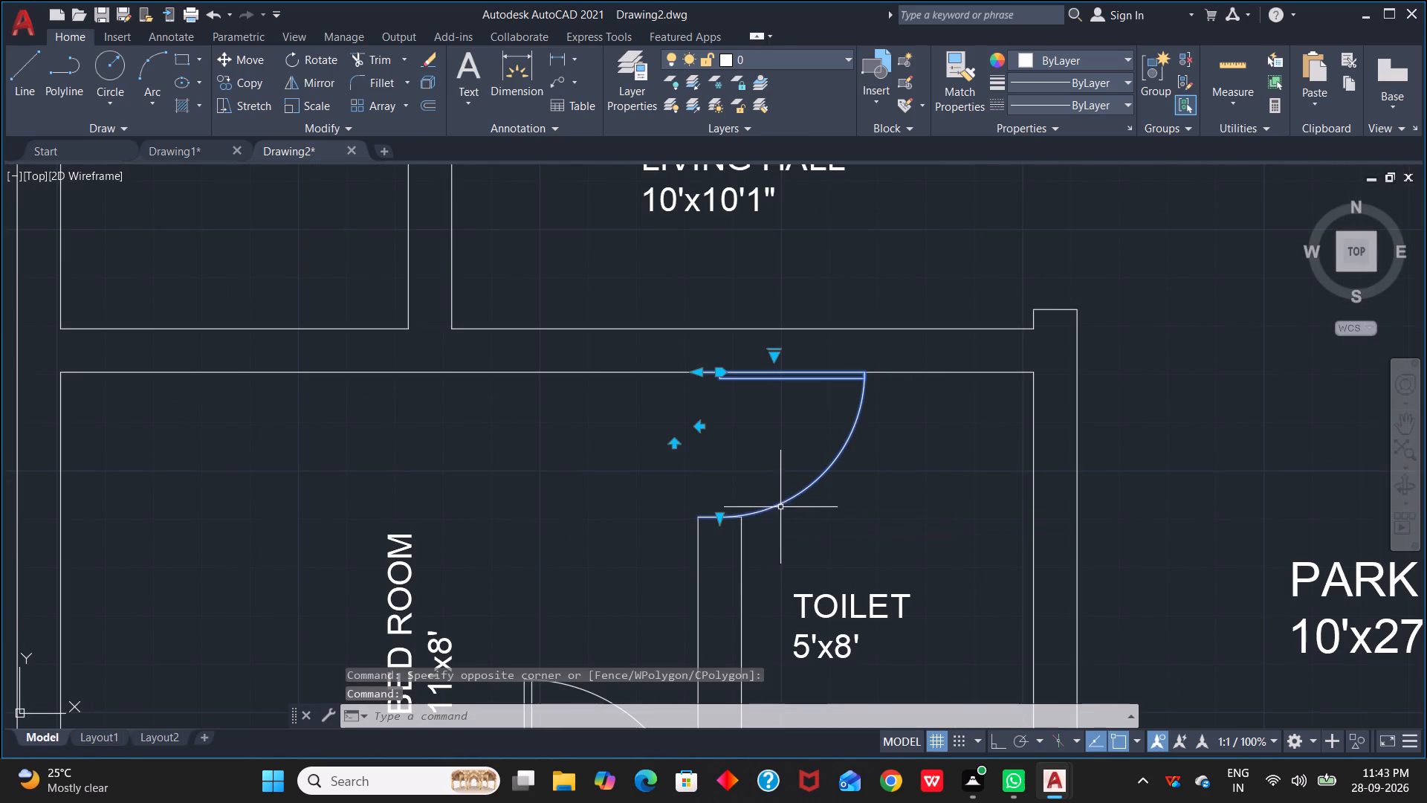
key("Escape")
Copy the upper unit's bedroom door into the empty space outside the plan, beyond the parking side.
scroll(872, 583, "down", 3)
middle_click_drag(878, 620, 874, 599)
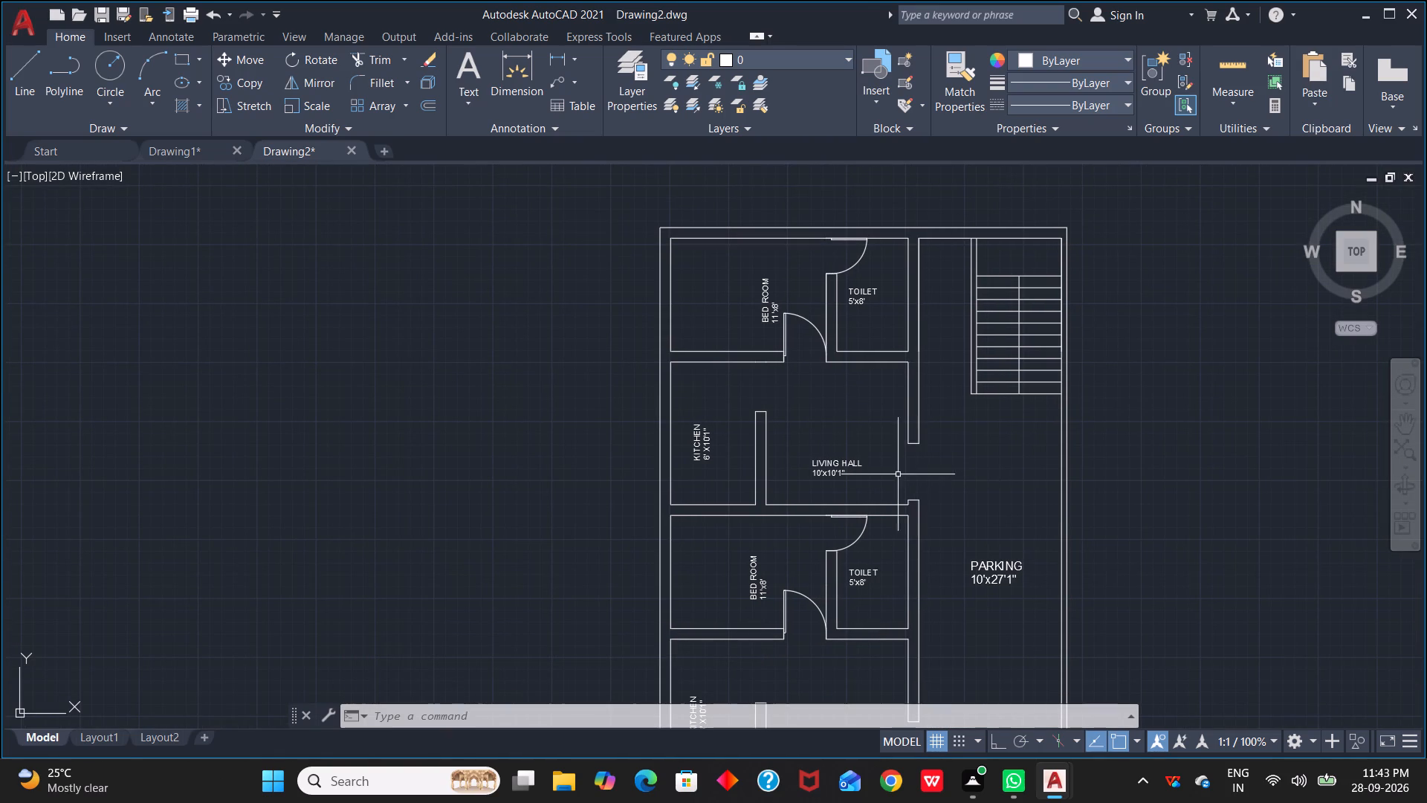
middle_click(931, 483)
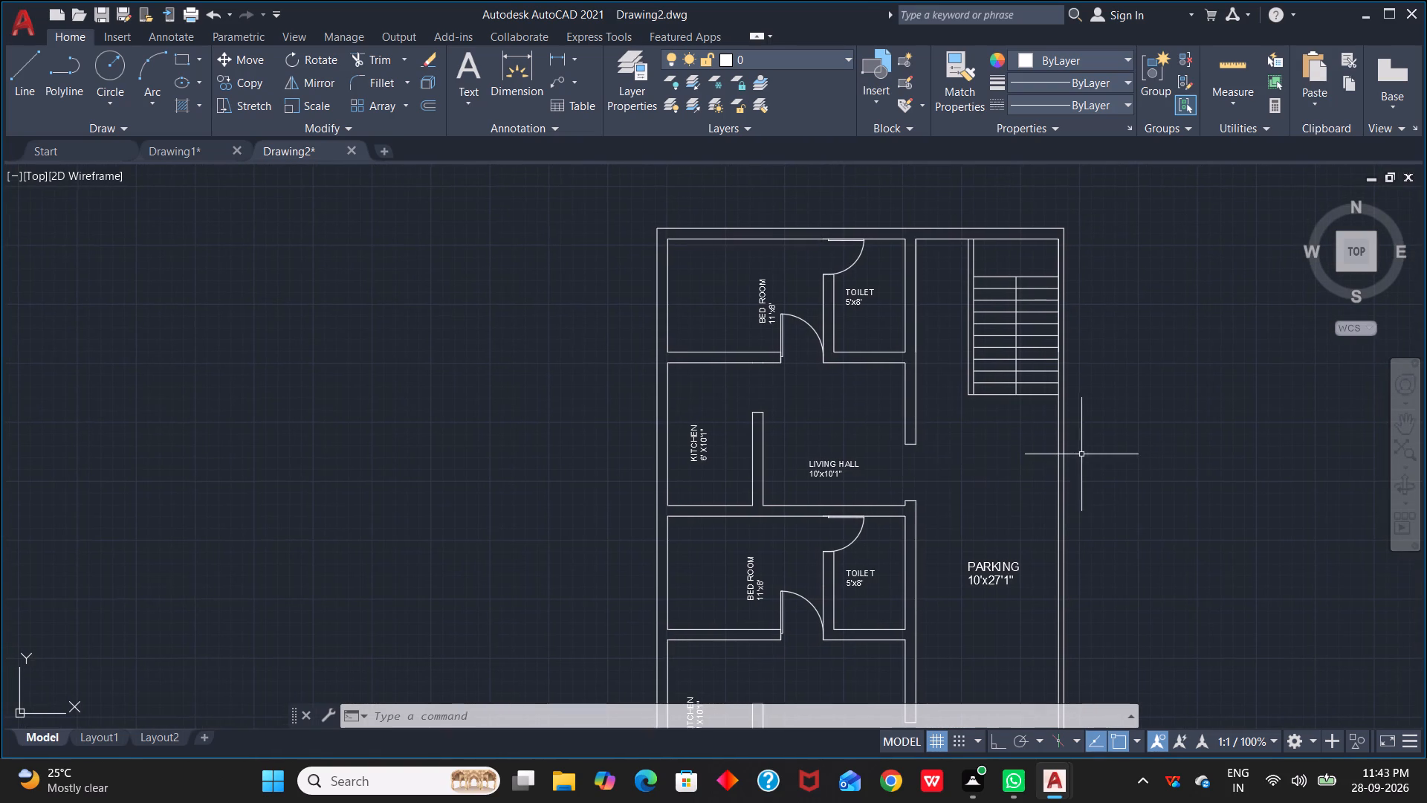
middle_click_drag(1085, 453, 491, 470)
scroll(590, 439, "up", 1)
scroll(590, 439, "down", 1)
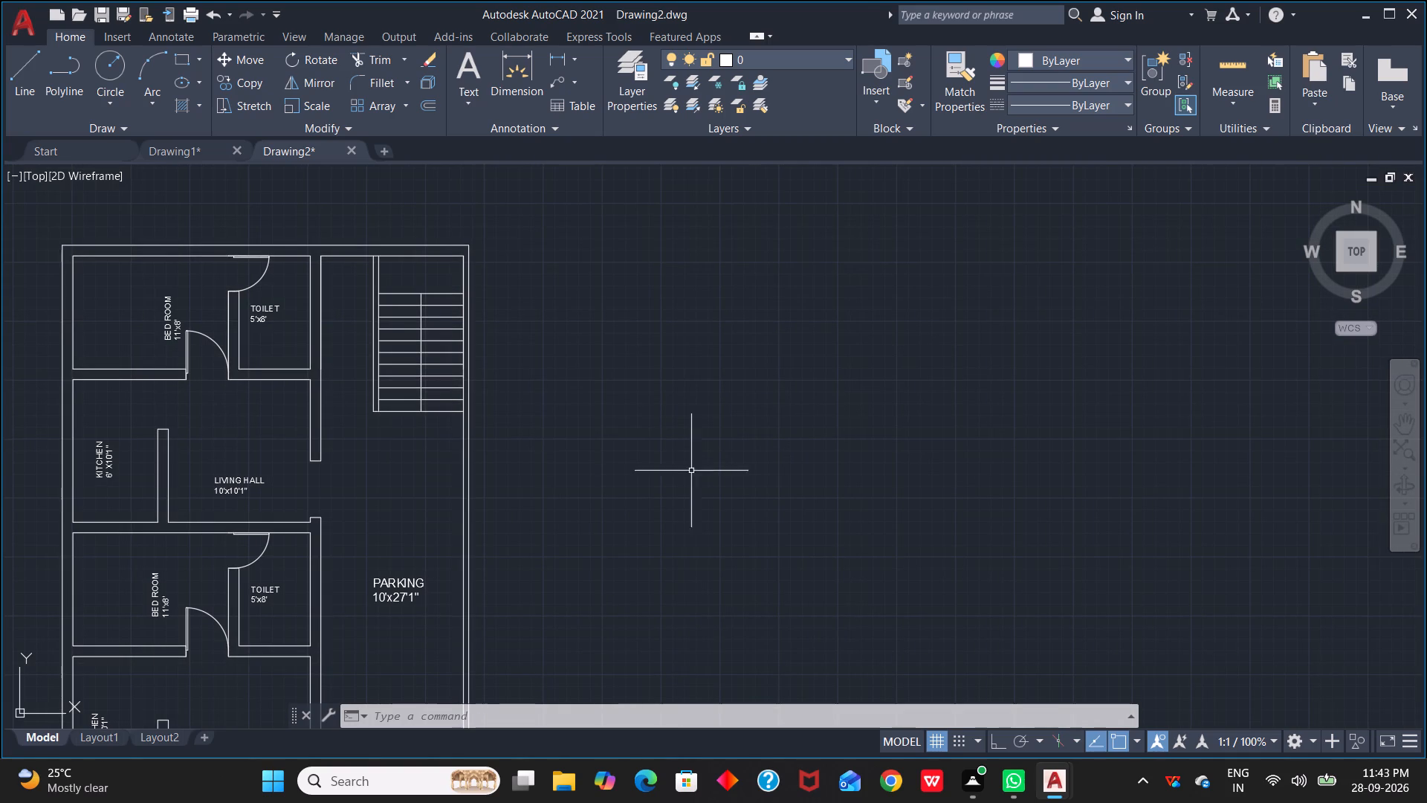
left_click(204, 338)
key("c")
key("o")
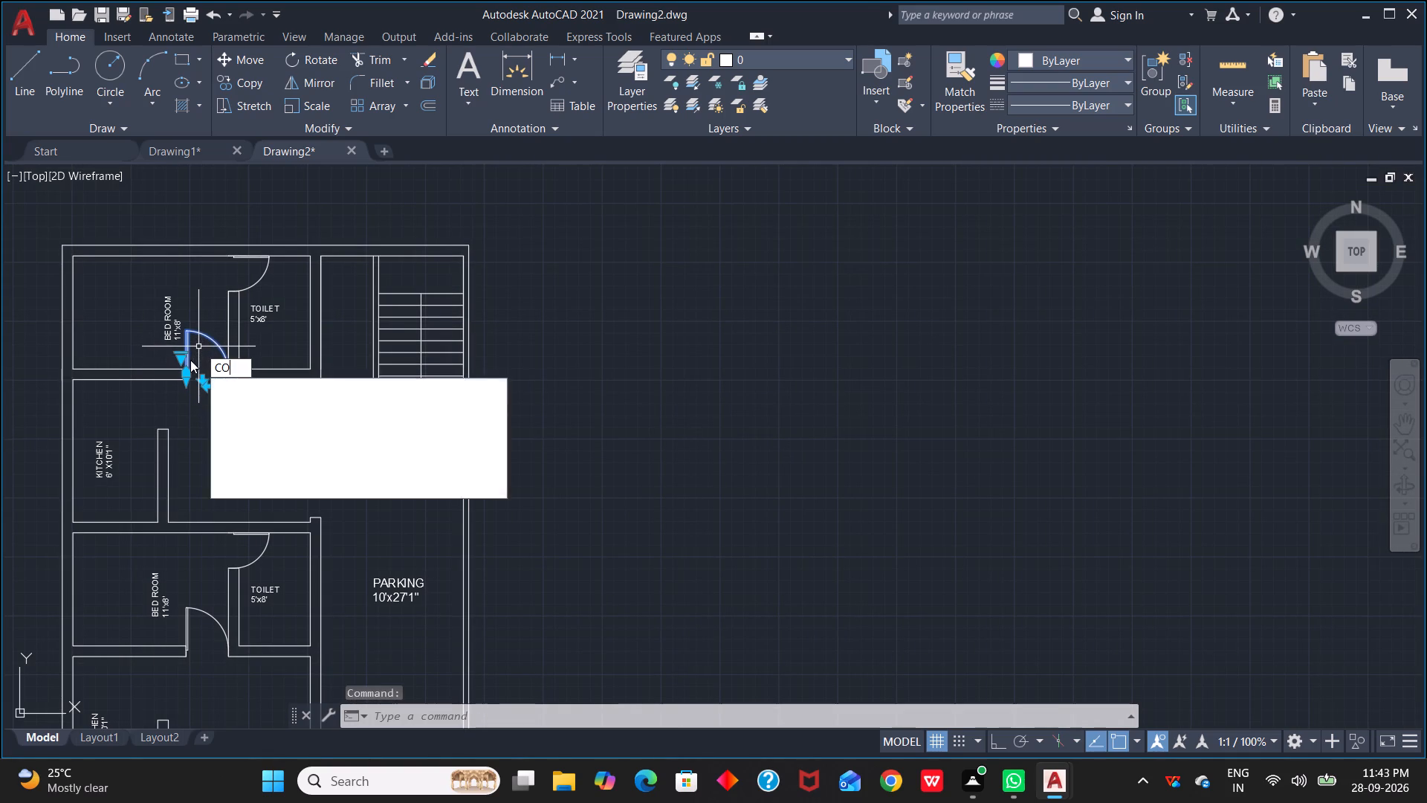
key("space")
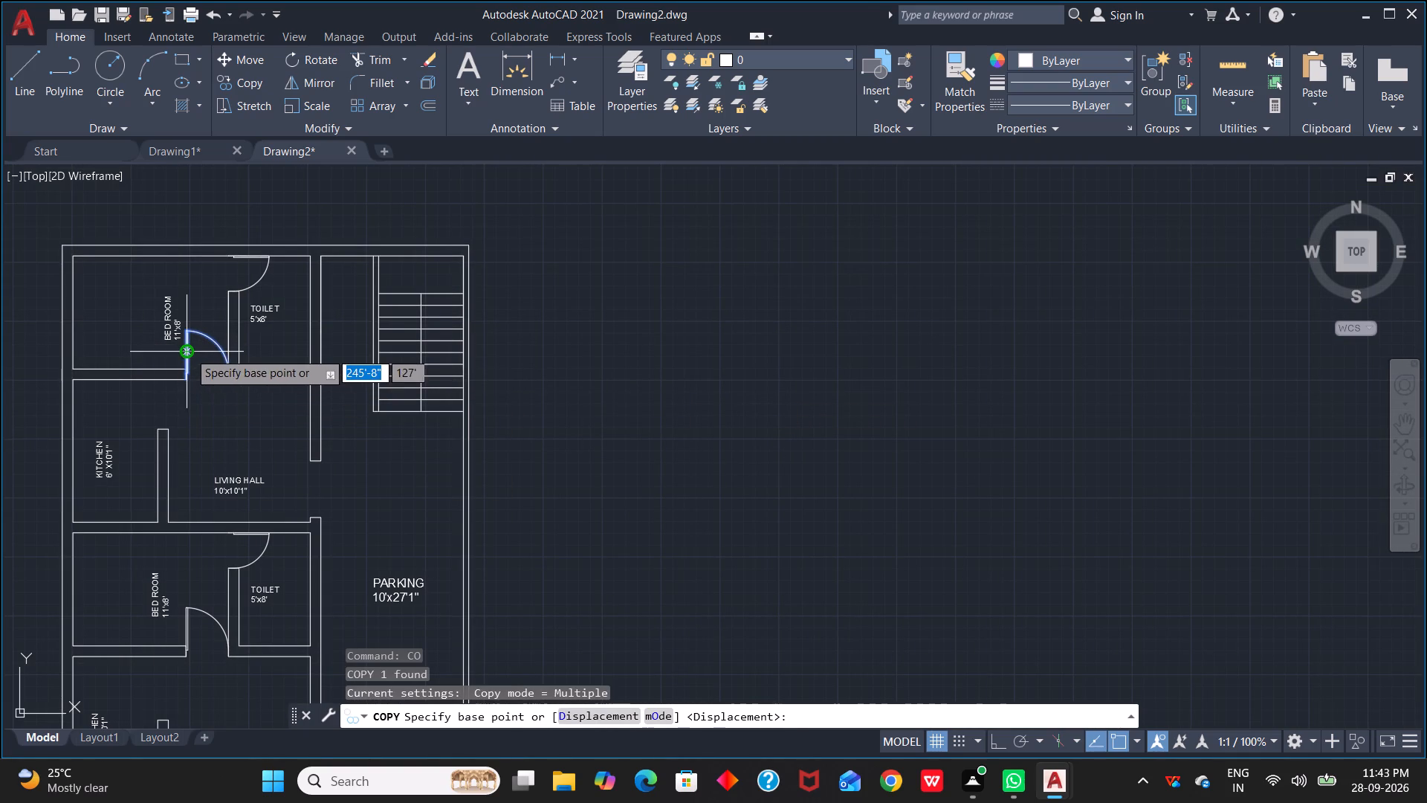
left_click(189, 352)
left_click(761, 448)
key("Escape")
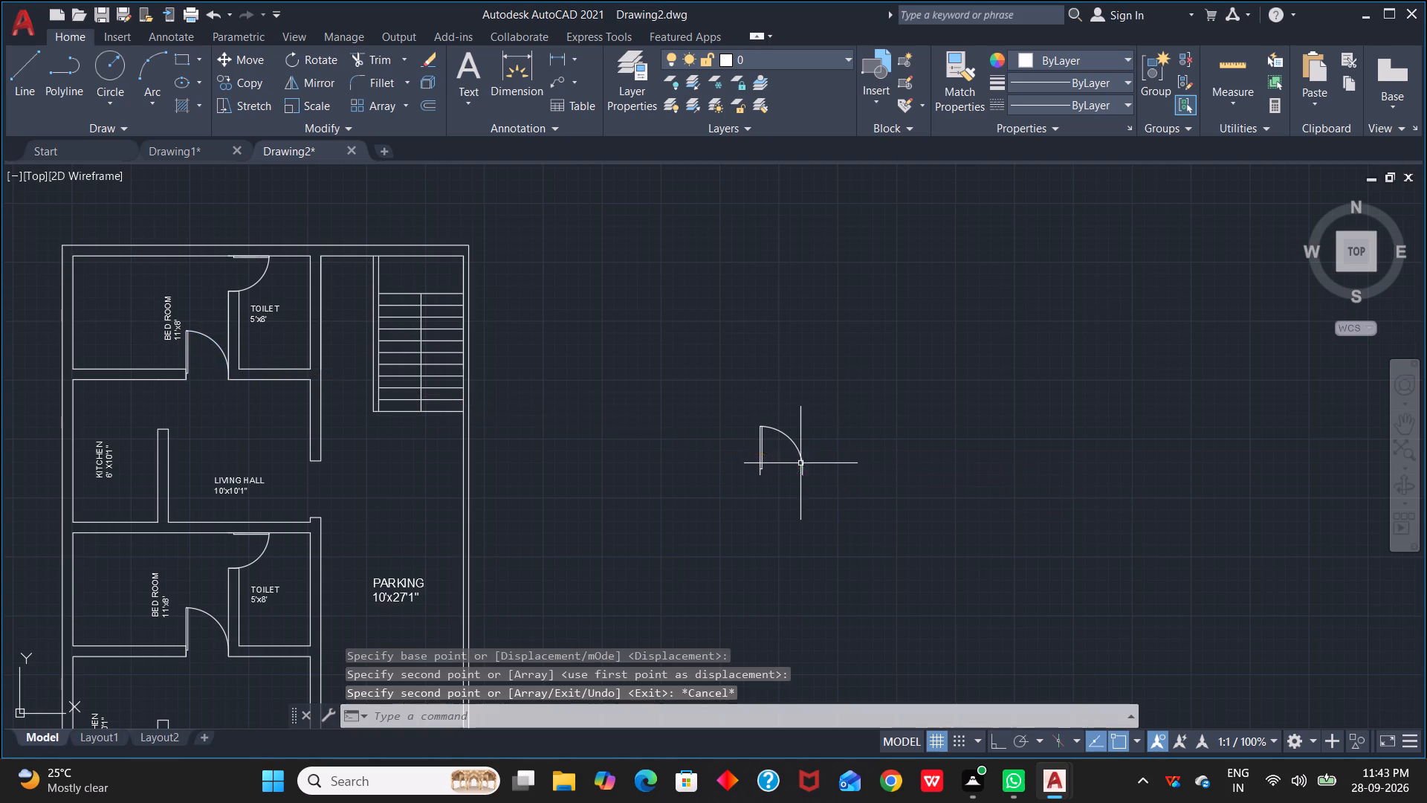
Scale the copied door by reference from its hinge-side bottom end, picking the opening width between its two bottom ends as reference length.
scroll(768, 461, "up", 2)
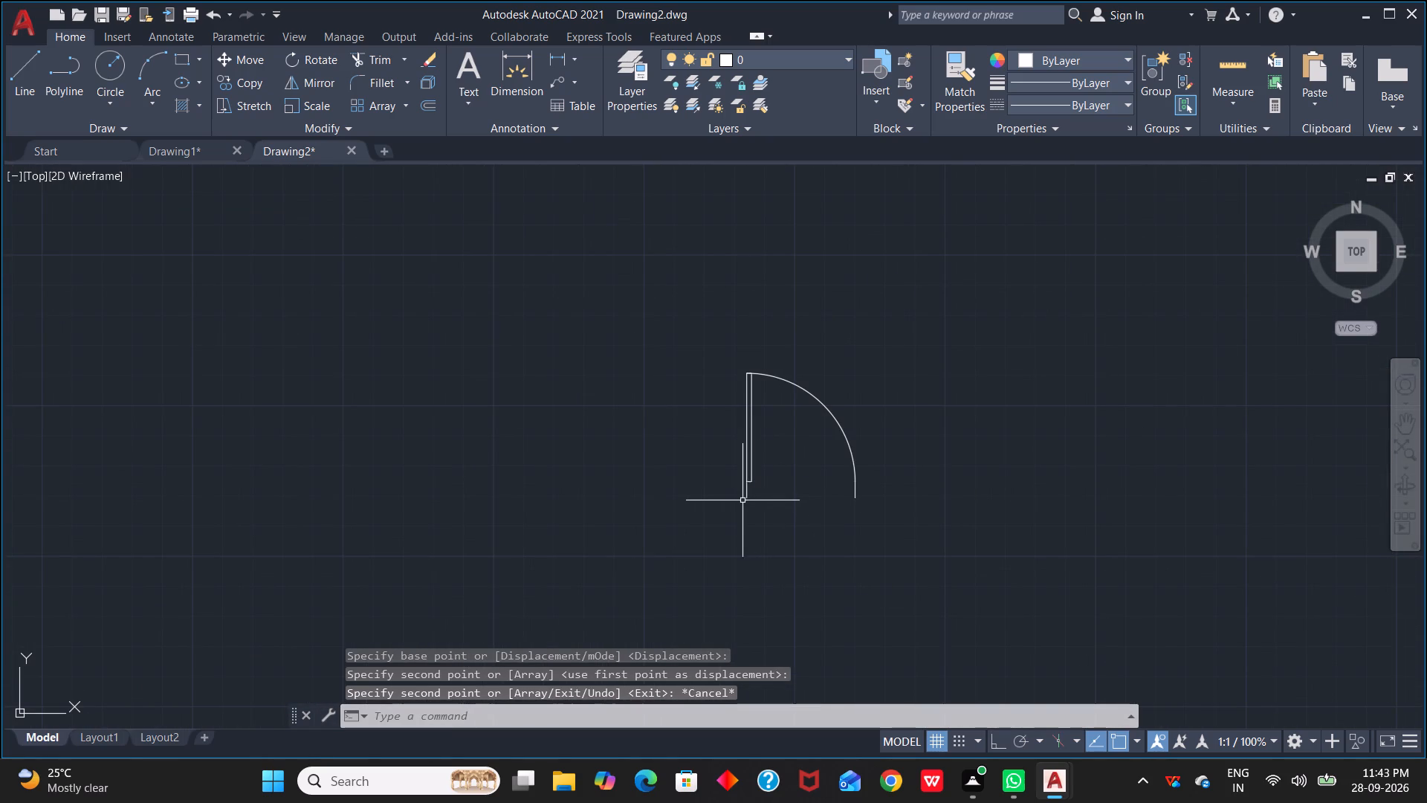
left_click(746, 477)
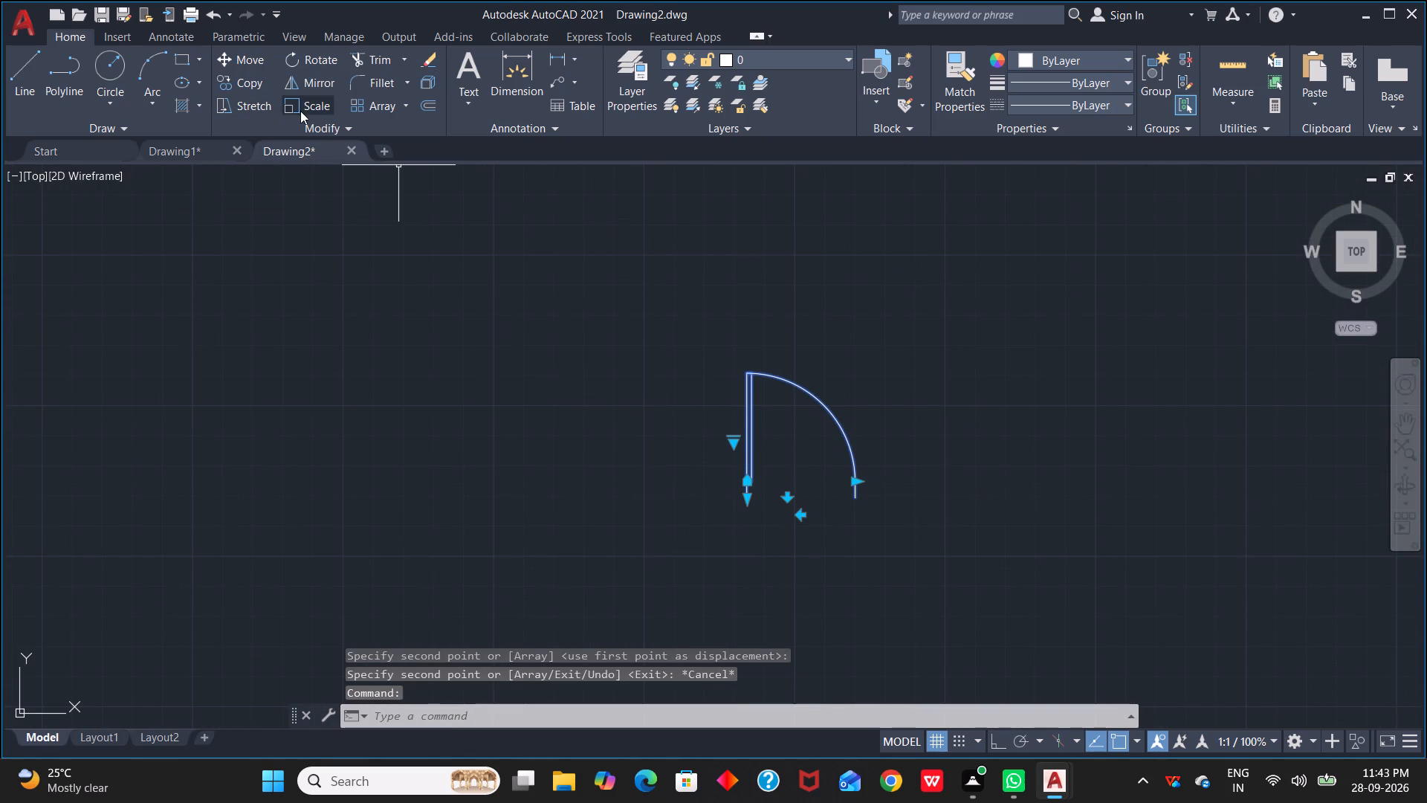
left_click(300, 111)
left_click(746, 501)
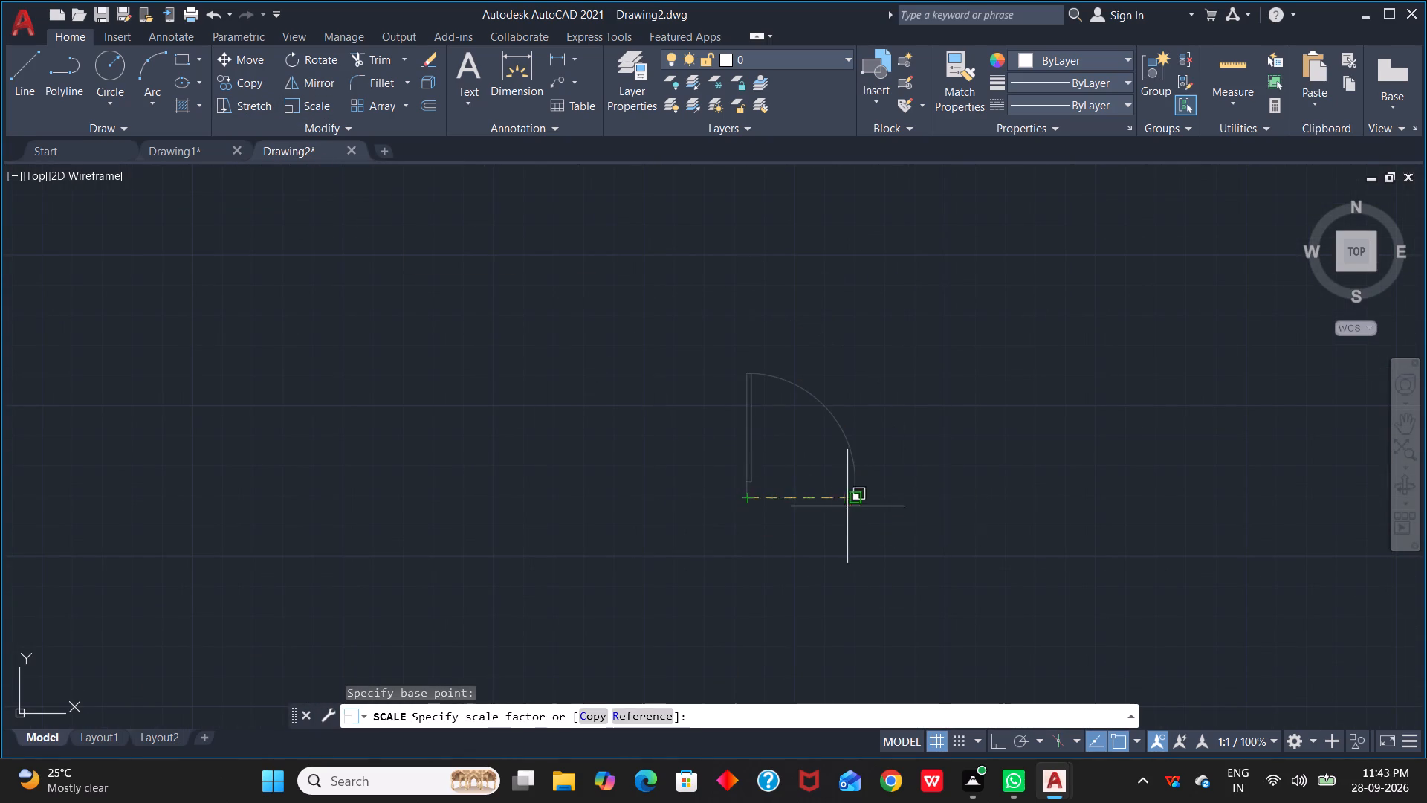
key("r")
key("space")
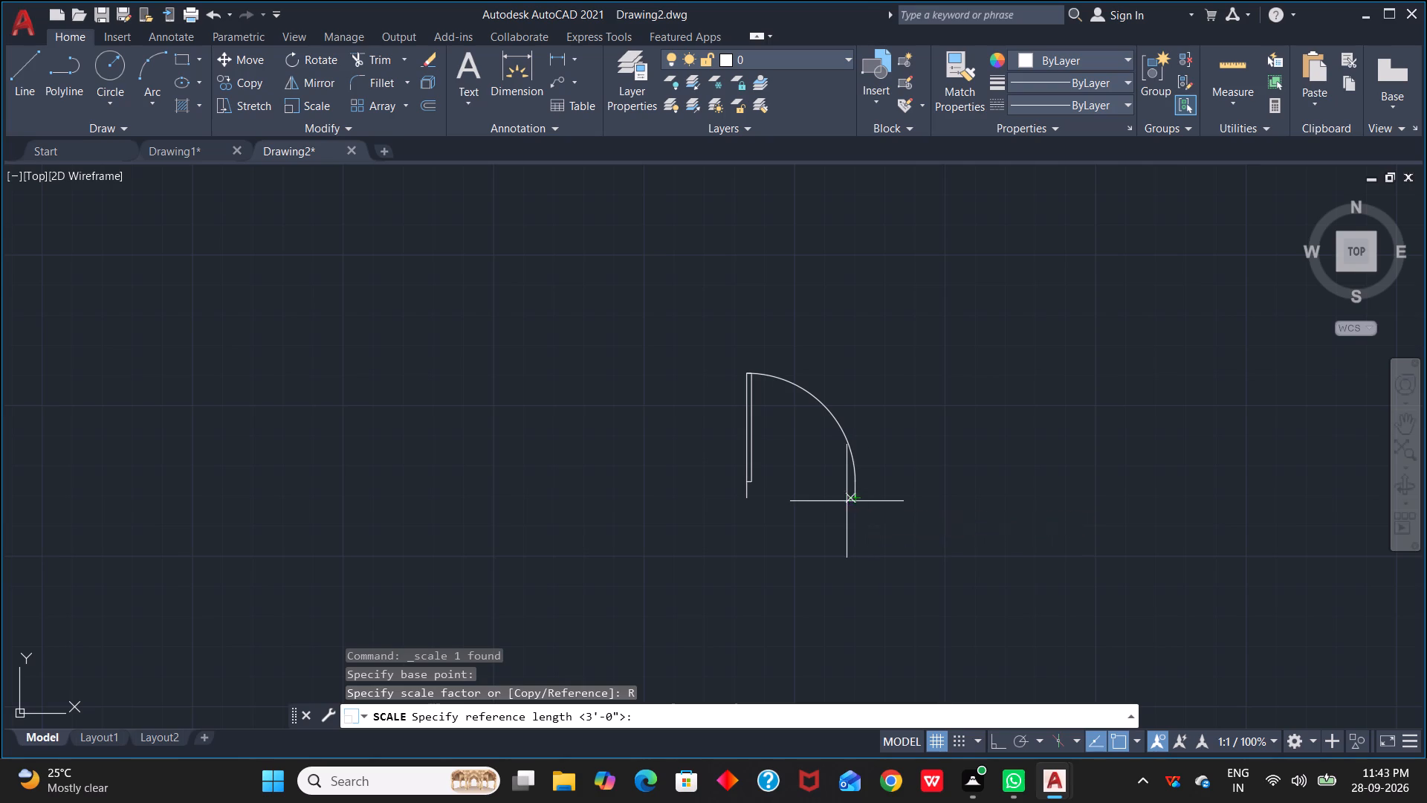
left_click(747, 500)
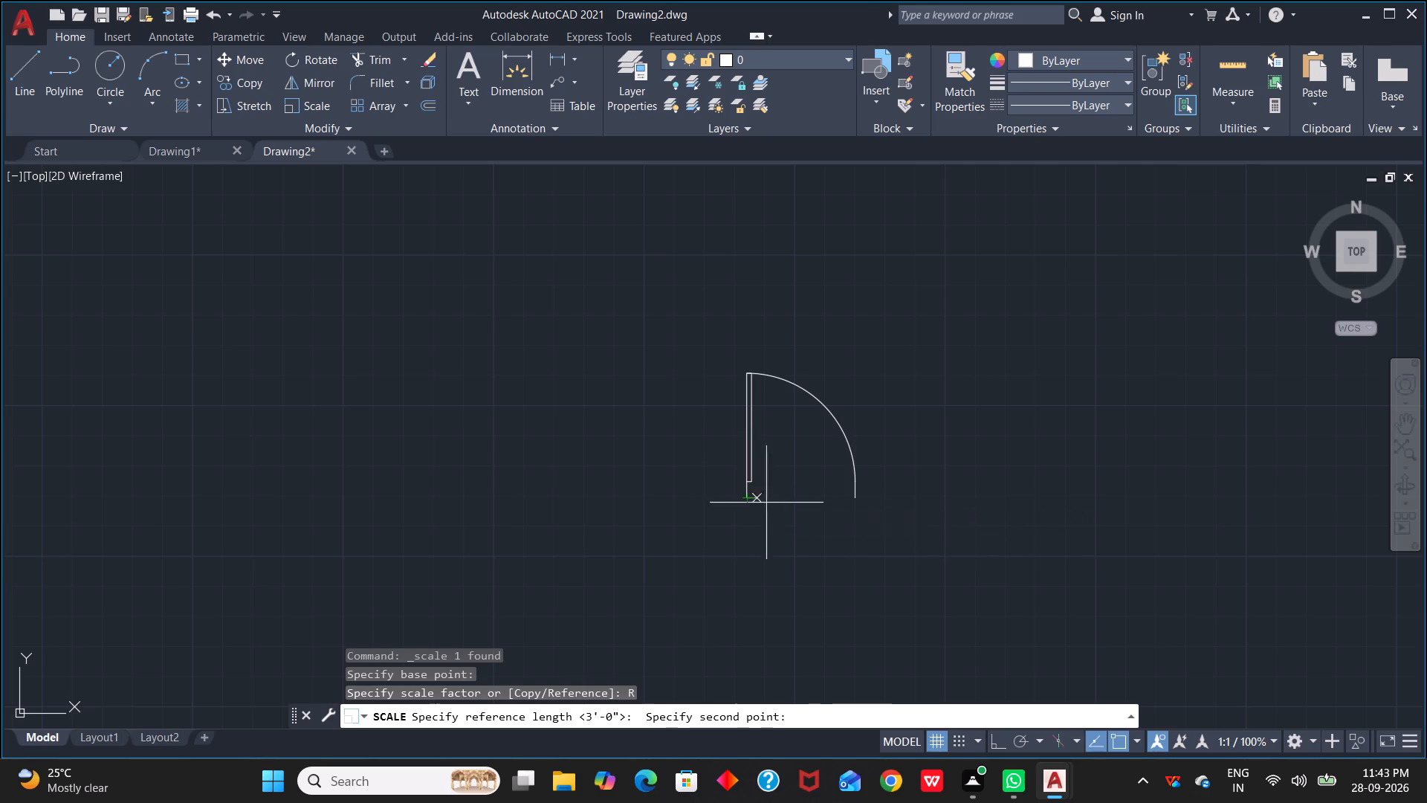
left_click(855, 503)
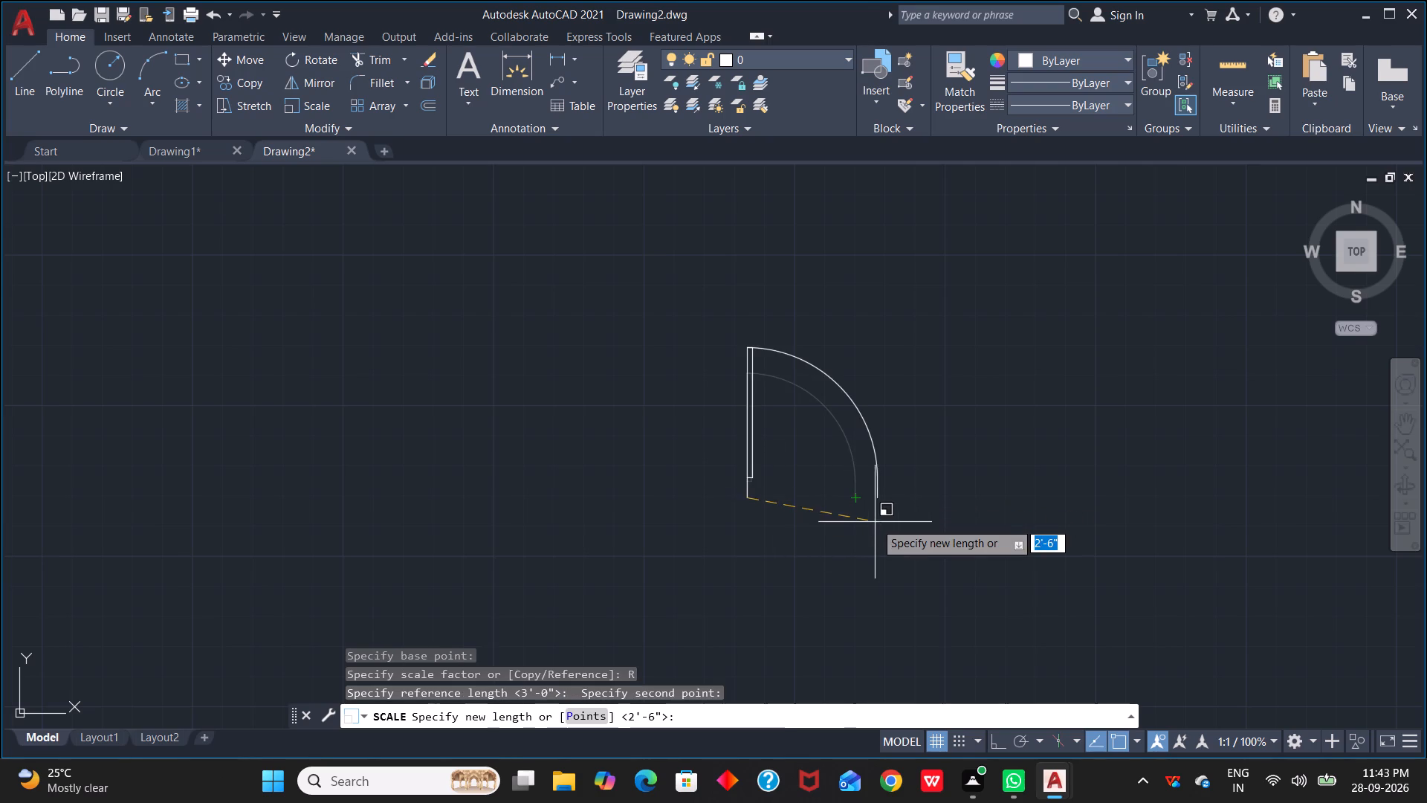
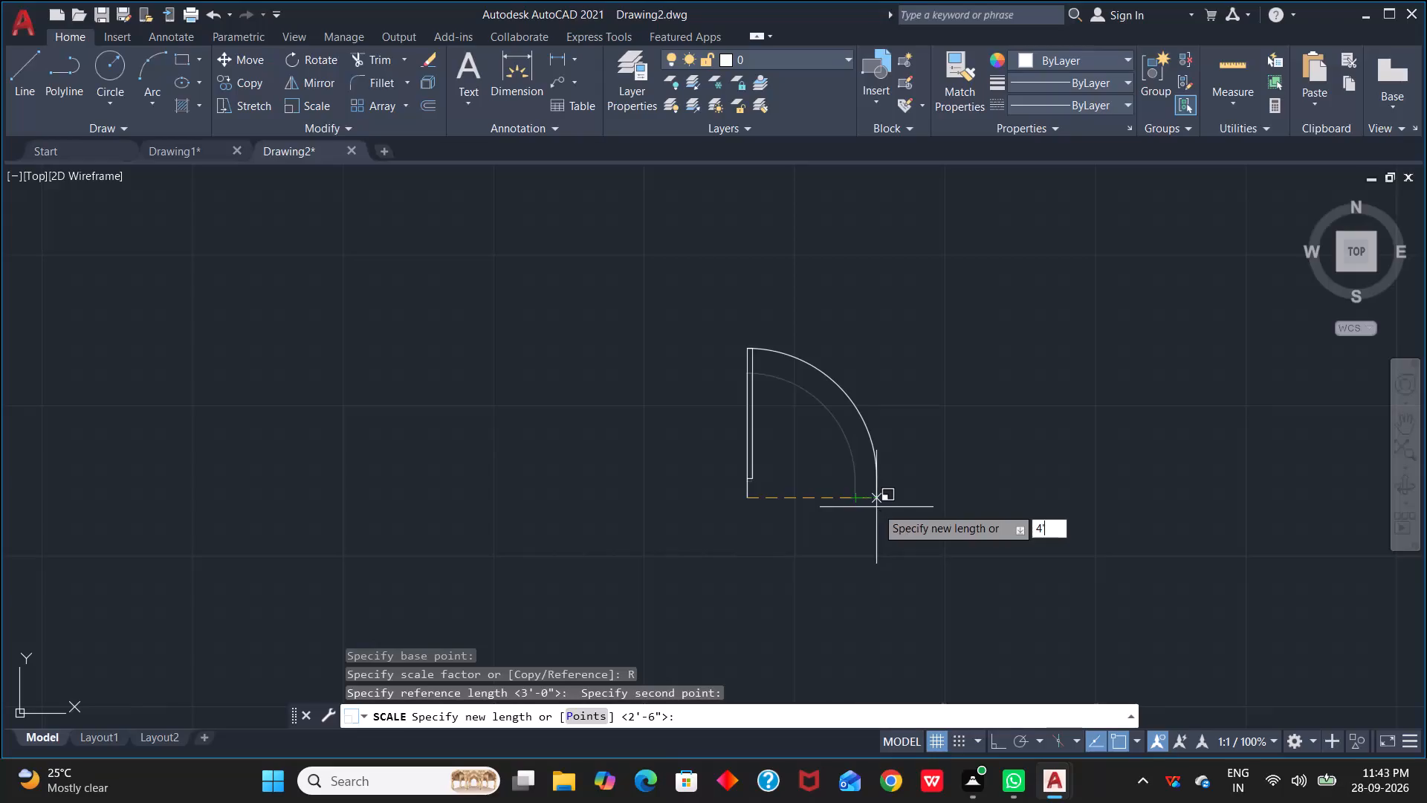
Finish scaling the door block by reference with a new length of 4'.
key("Return")
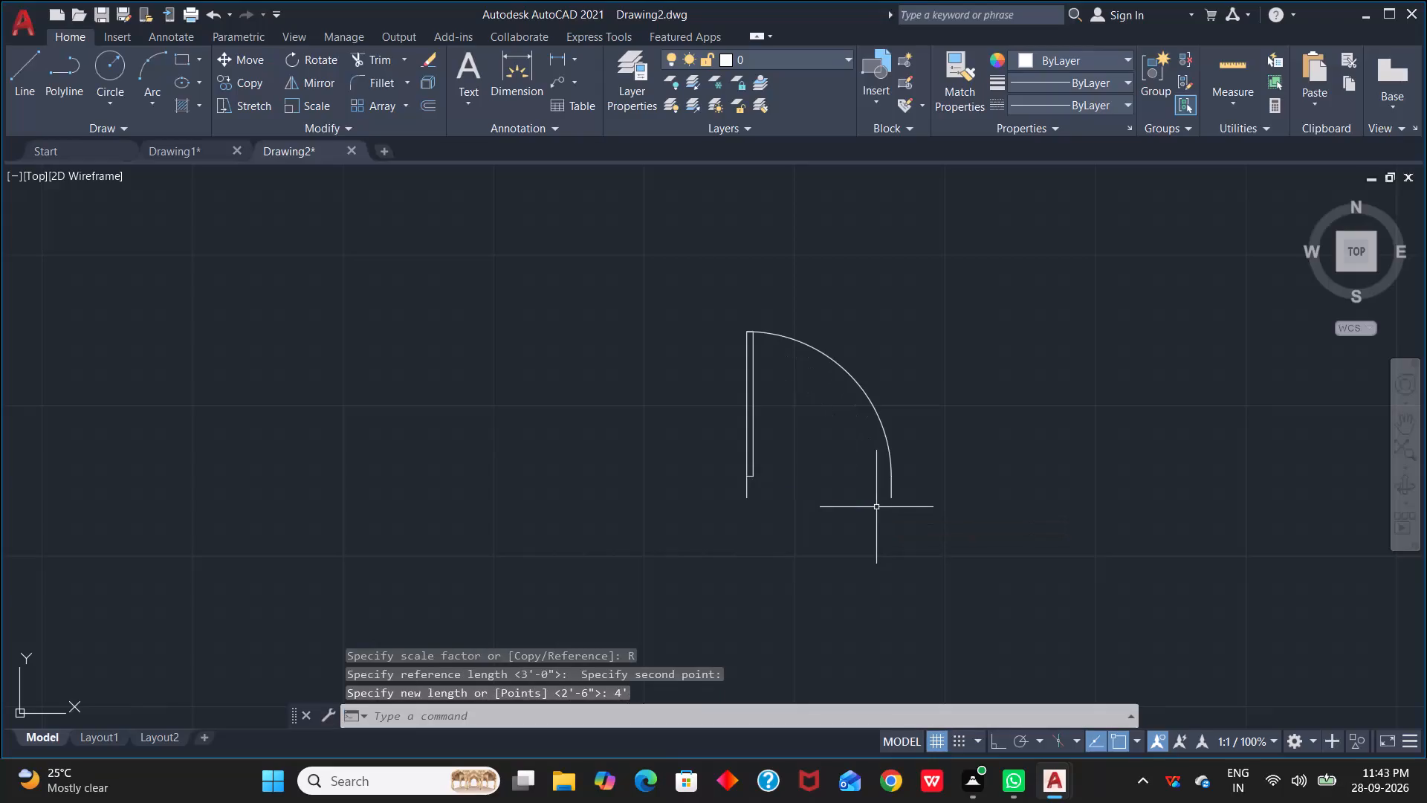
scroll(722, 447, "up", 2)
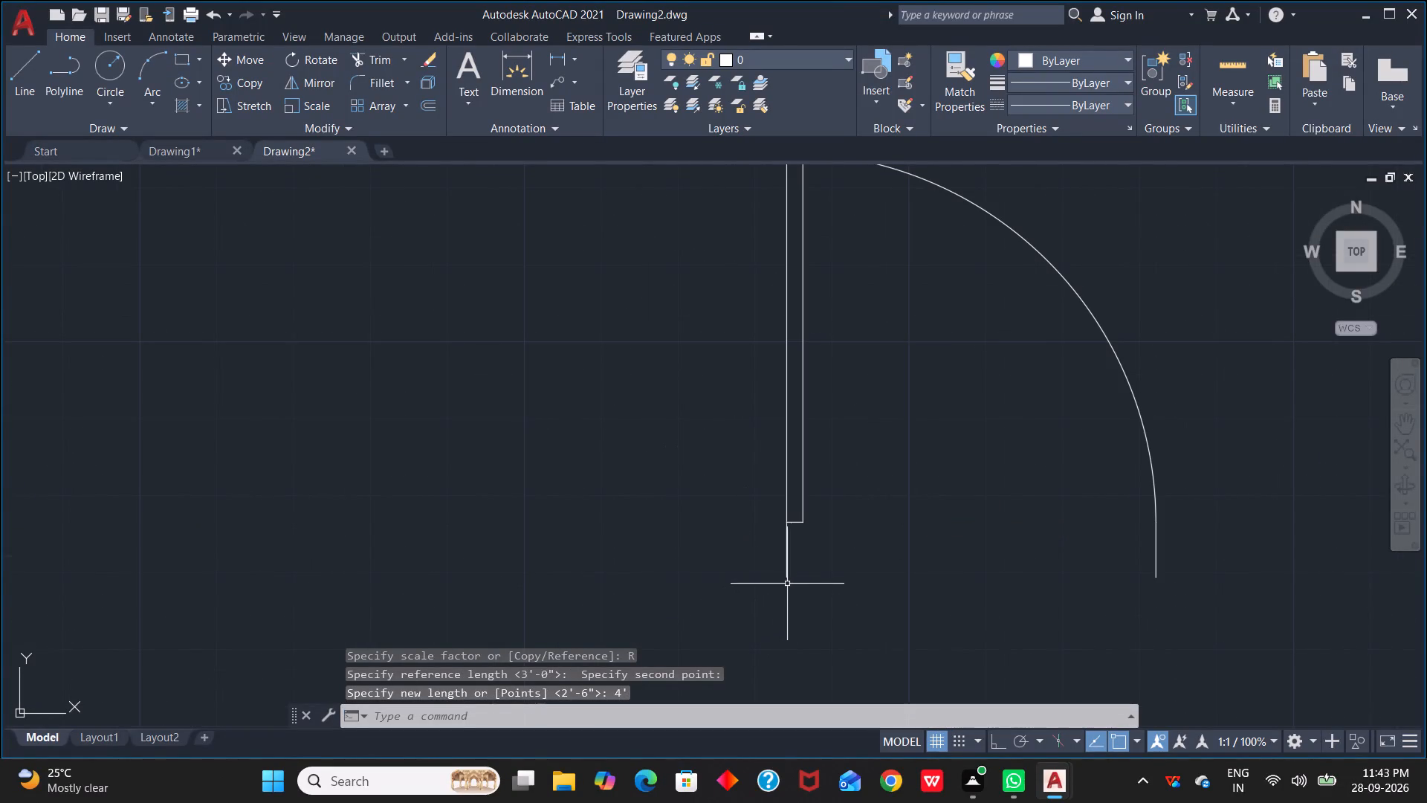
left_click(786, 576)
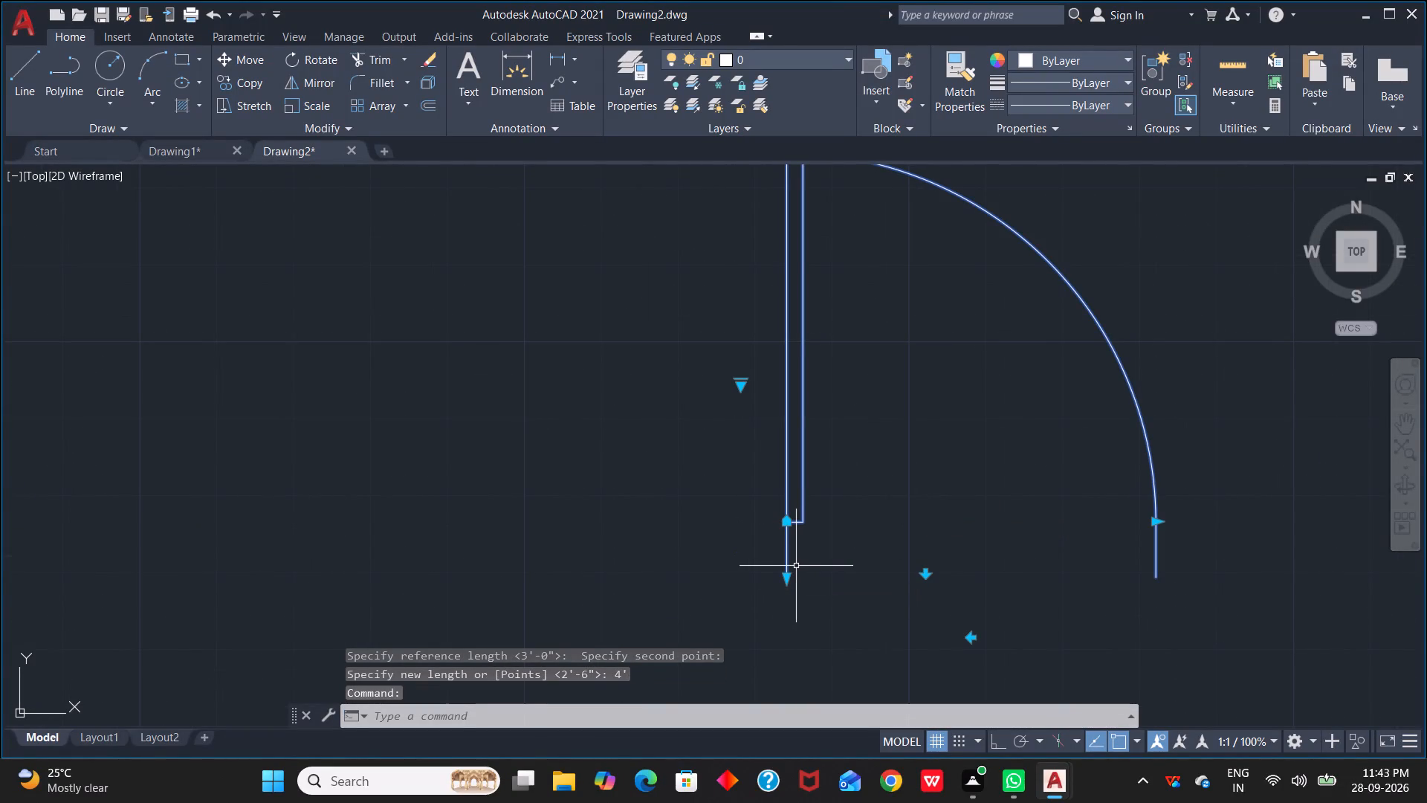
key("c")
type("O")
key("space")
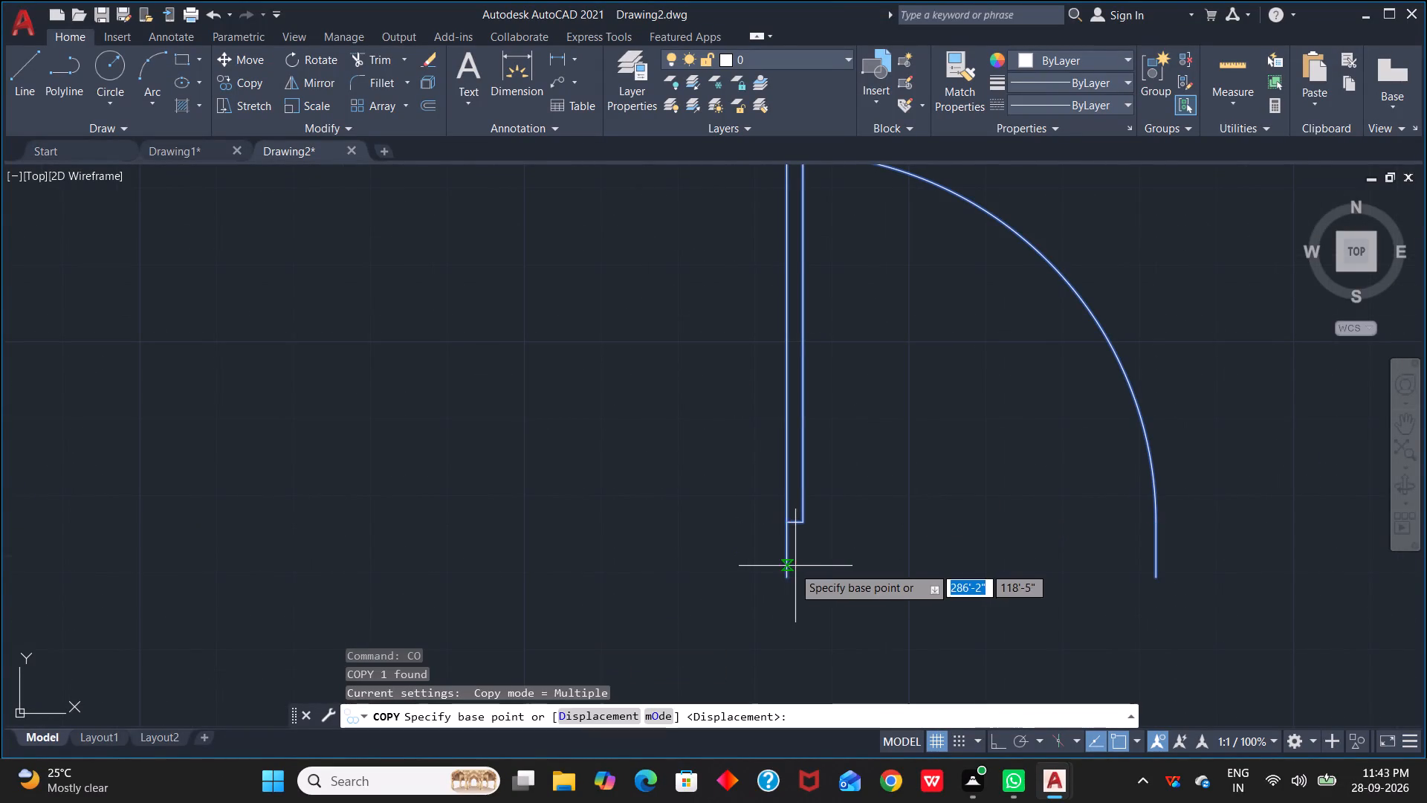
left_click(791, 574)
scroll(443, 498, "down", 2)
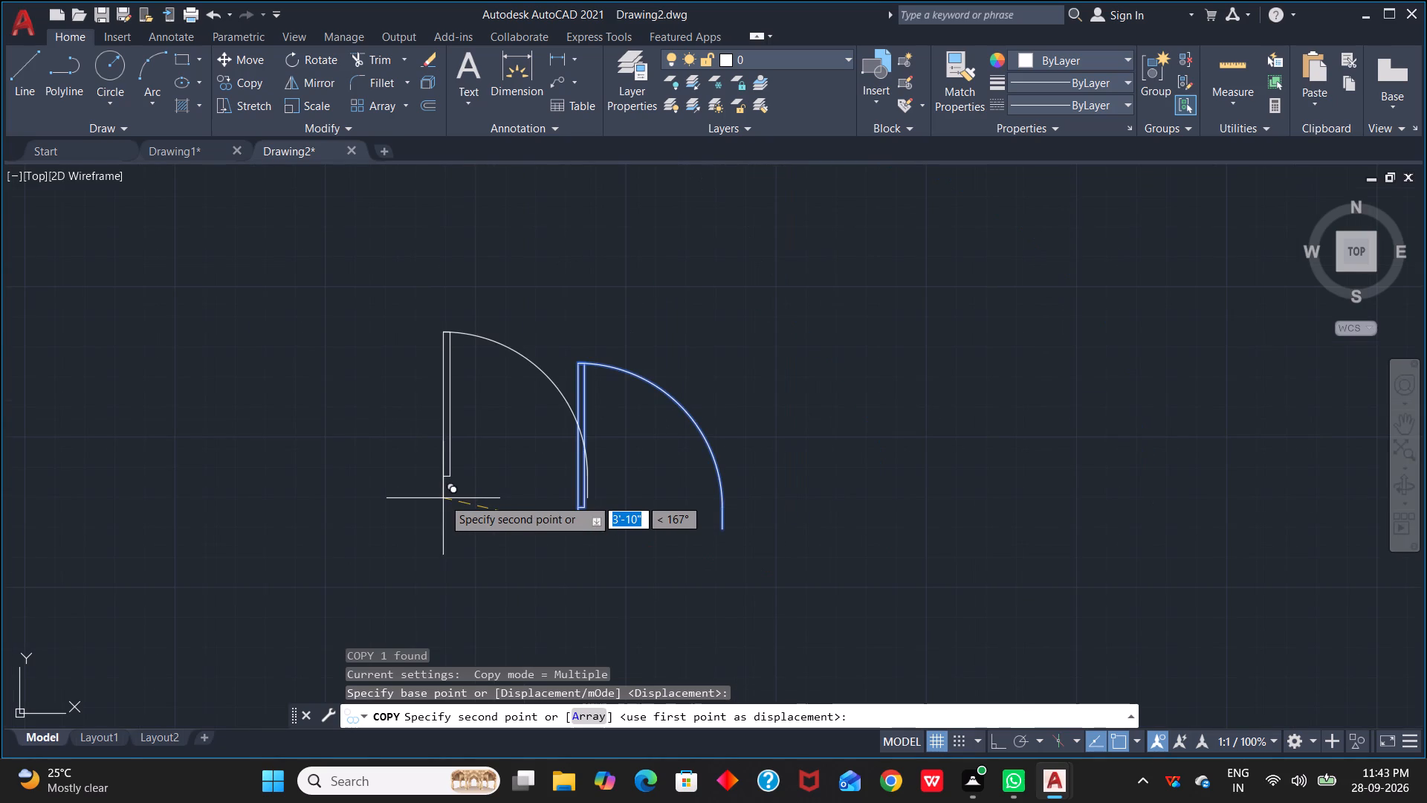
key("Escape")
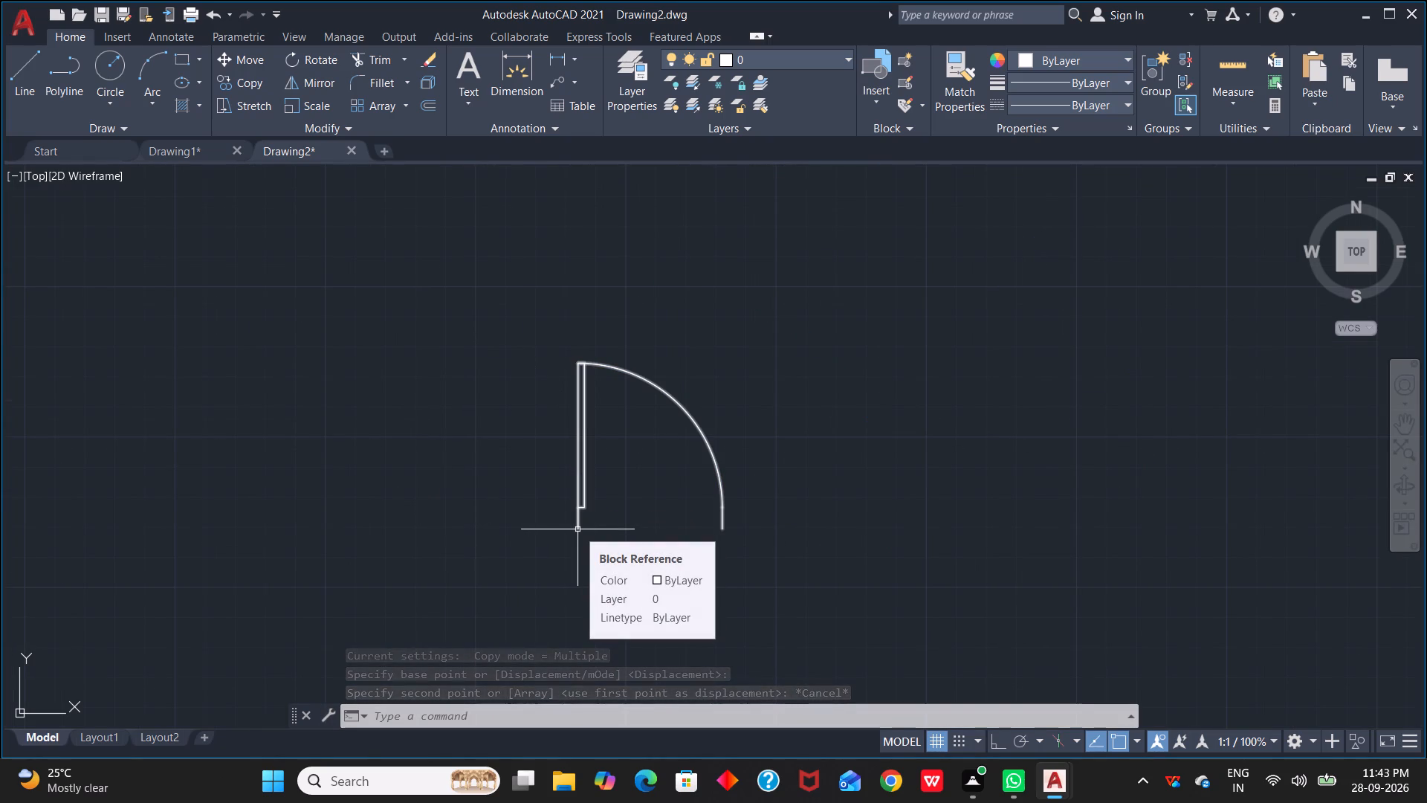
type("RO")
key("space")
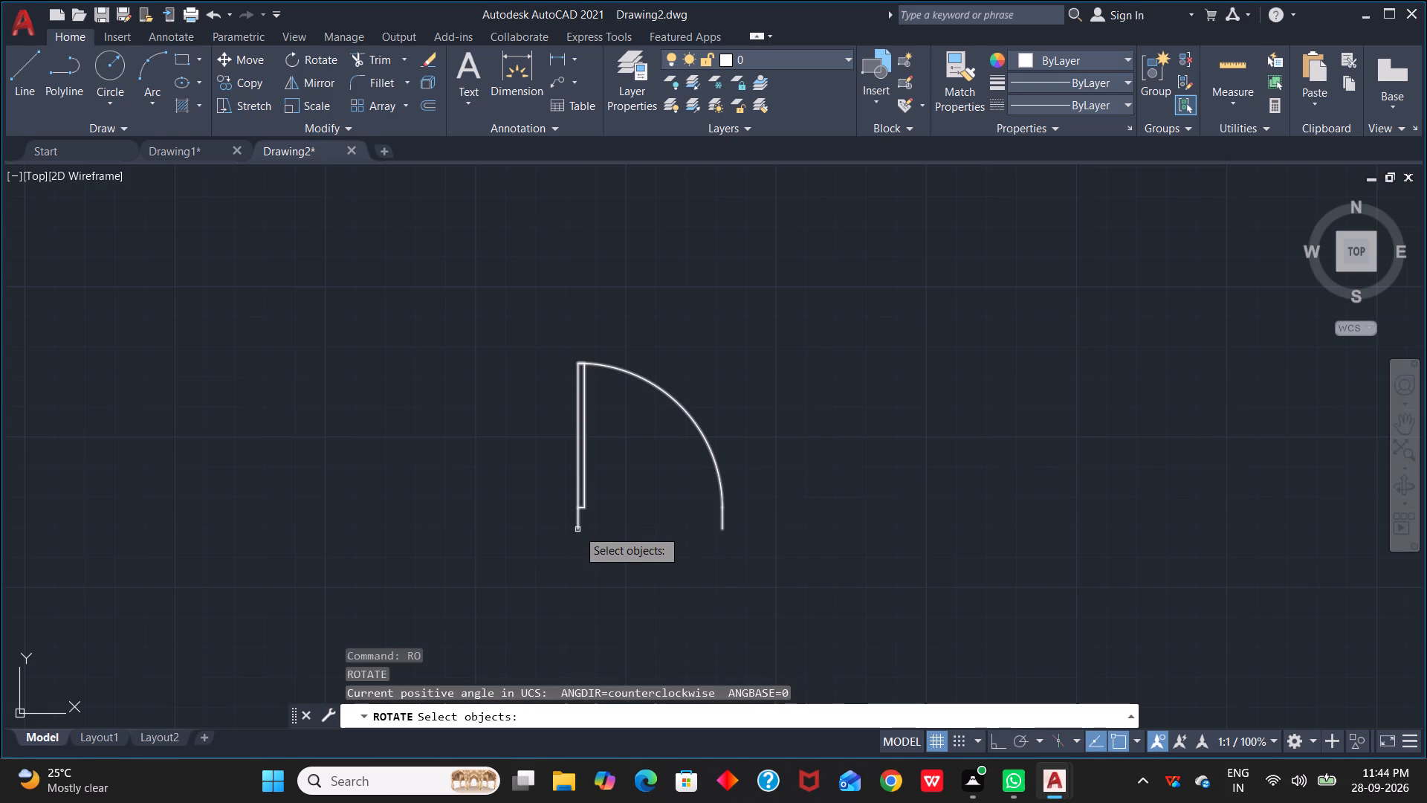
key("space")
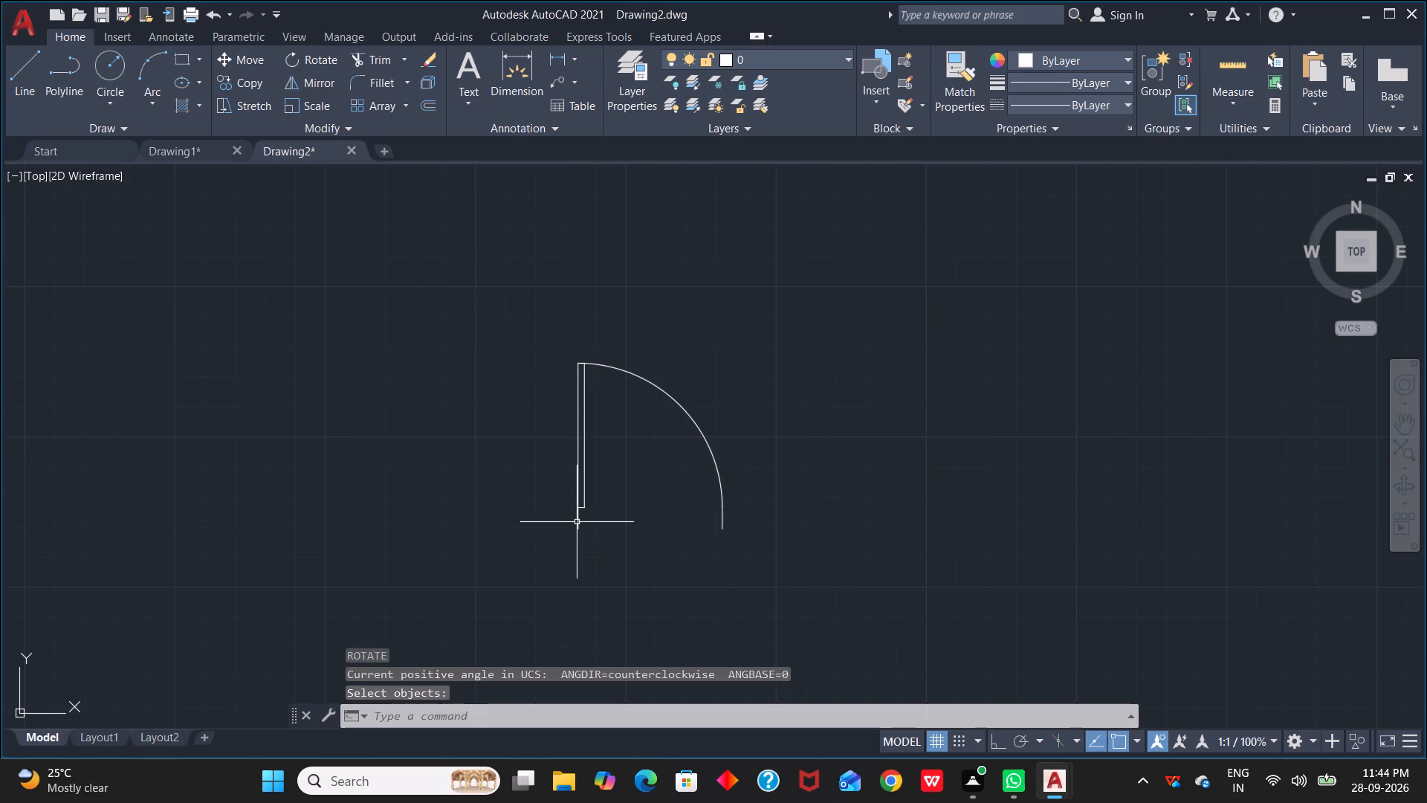
Rotate the door block to 270° about the lower end of its leaf side, with Ortho on.
left_click(577, 520)
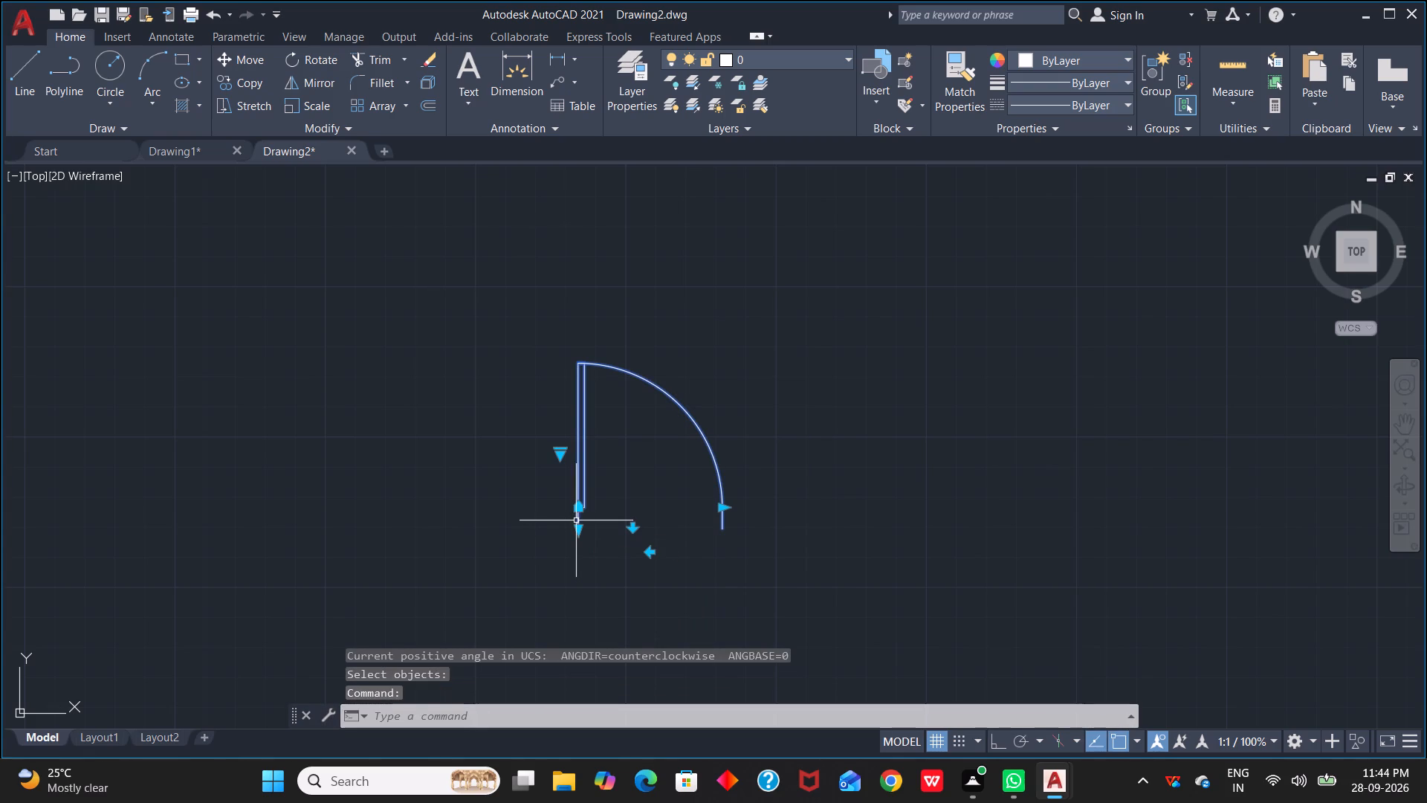
key("r")
key("o")
key("space")
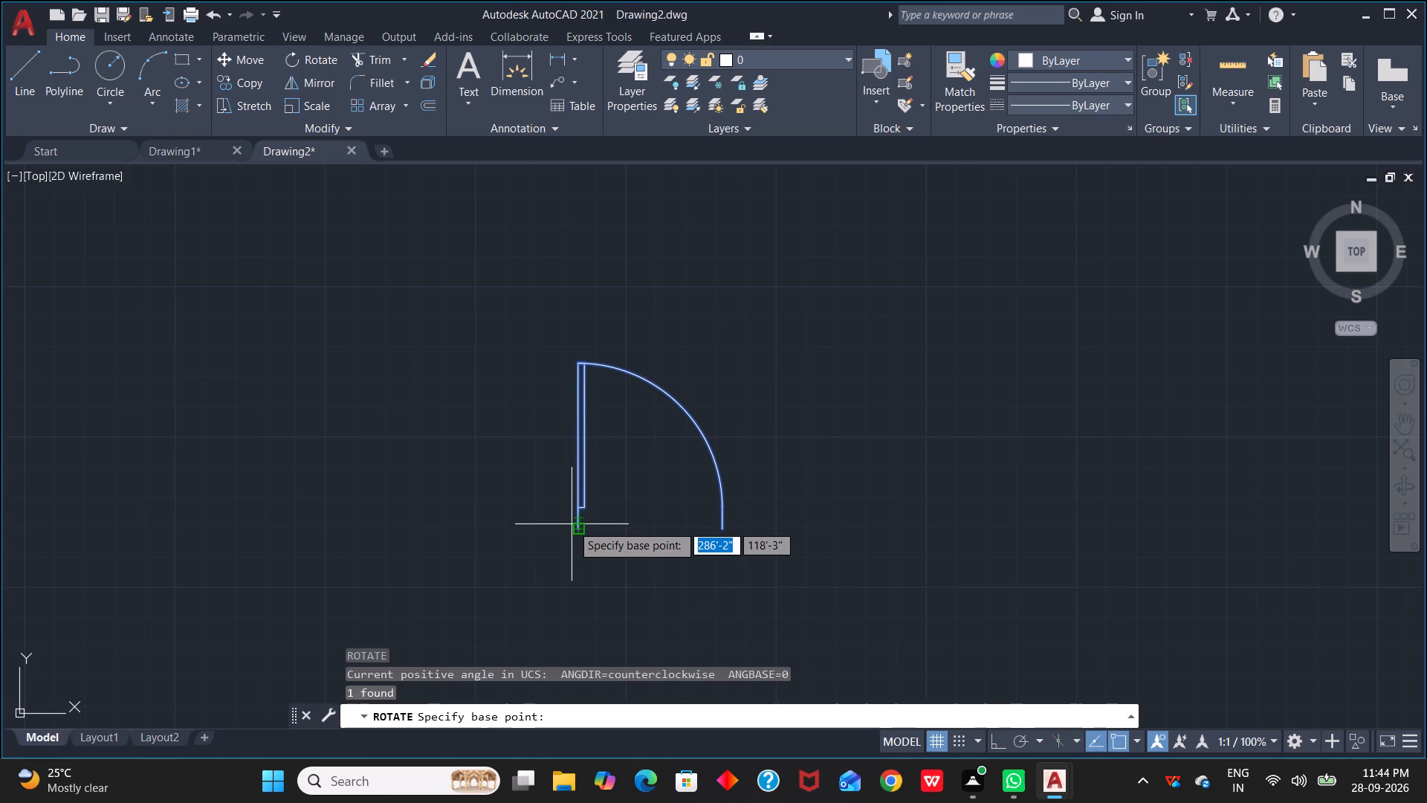
left_click(580, 527)
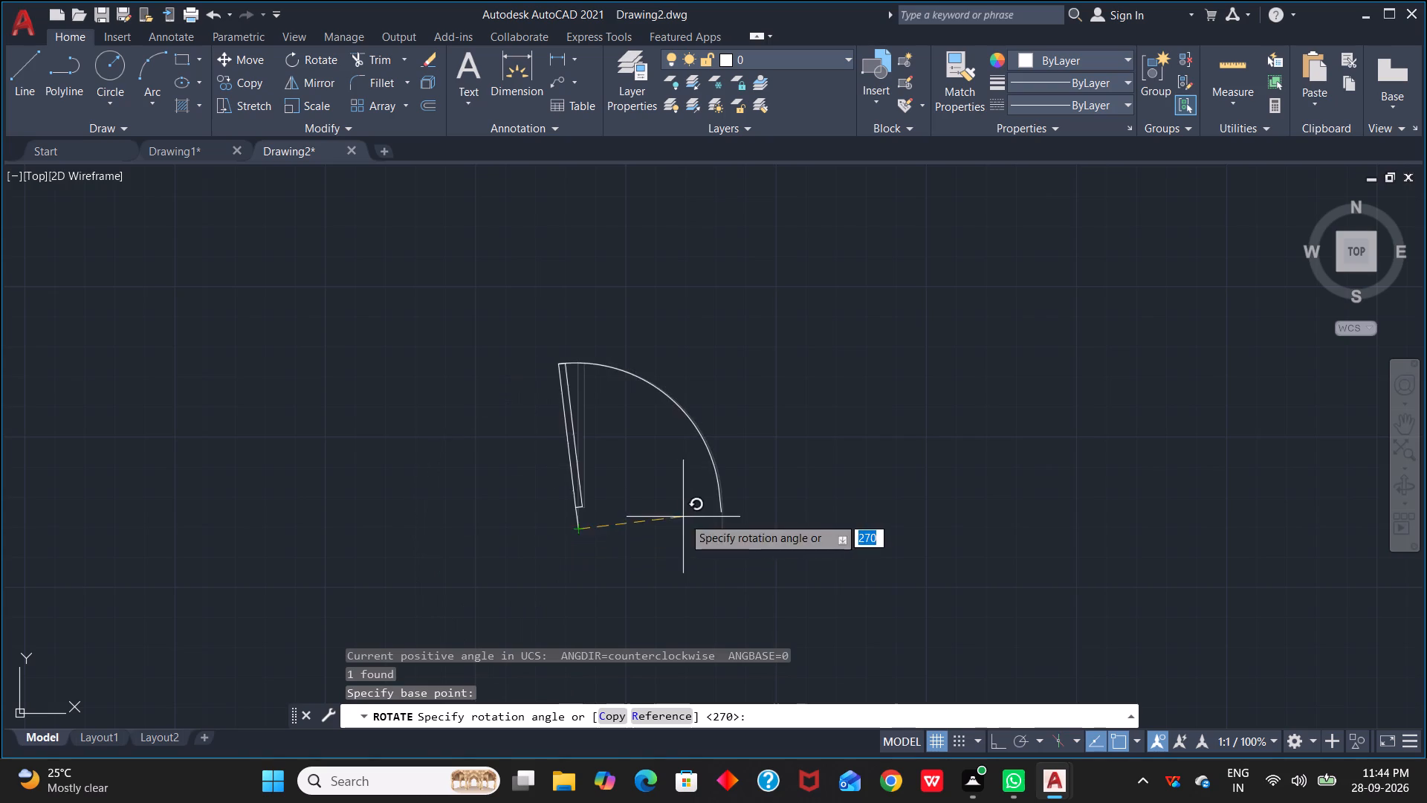
key("F8")
left_click(543, 669)
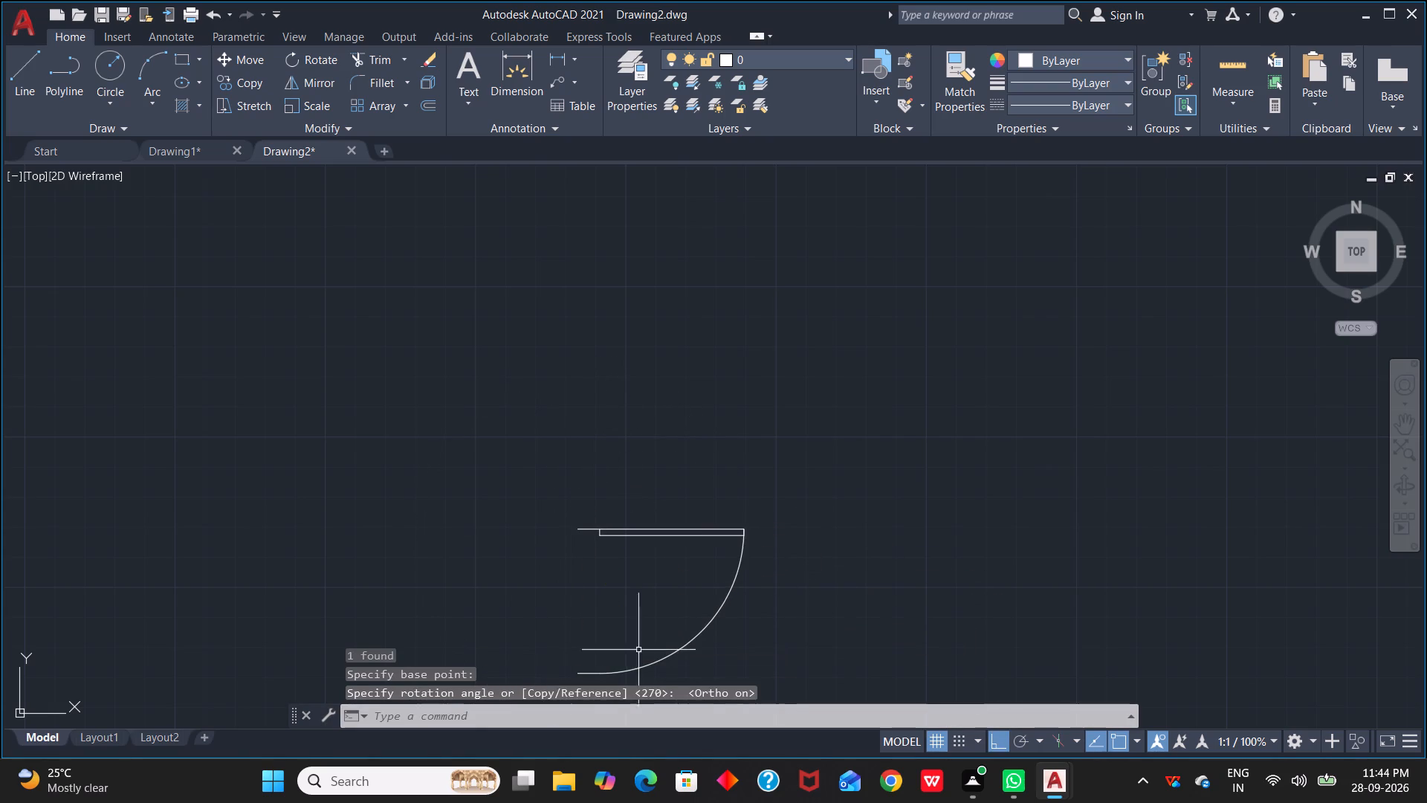
Copy the rotated door from its hinge-side end point to the inner upper corner of the upper living hall's opening beside the parking.
scroll(699, 514, "down", 2)
scroll(653, 525, "up", 3)
middle_click_drag(665, 497, 937, 468)
scroll(811, 440, "down", 3)
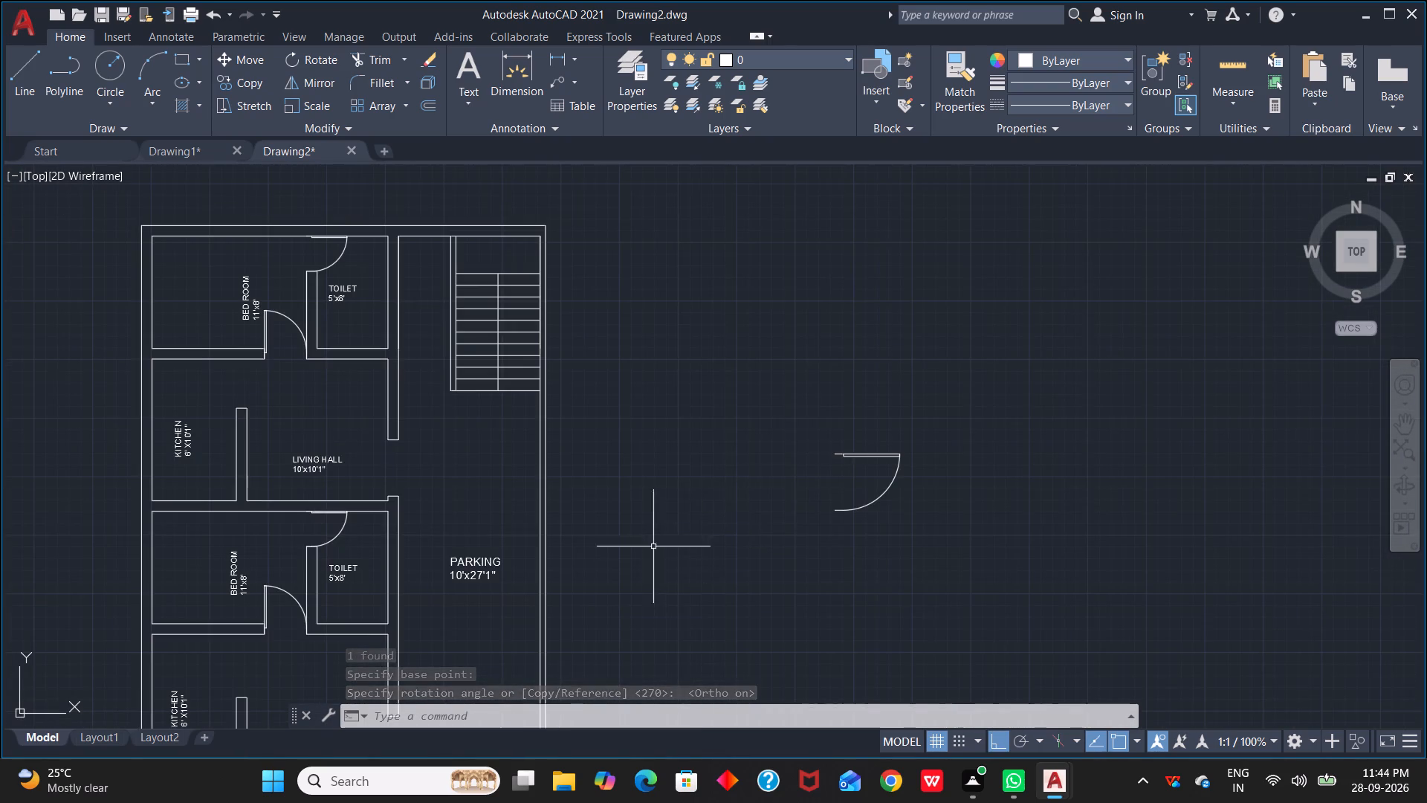
scroll(656, 529, "down", 2)
scroll(669, 547, "up", 1)
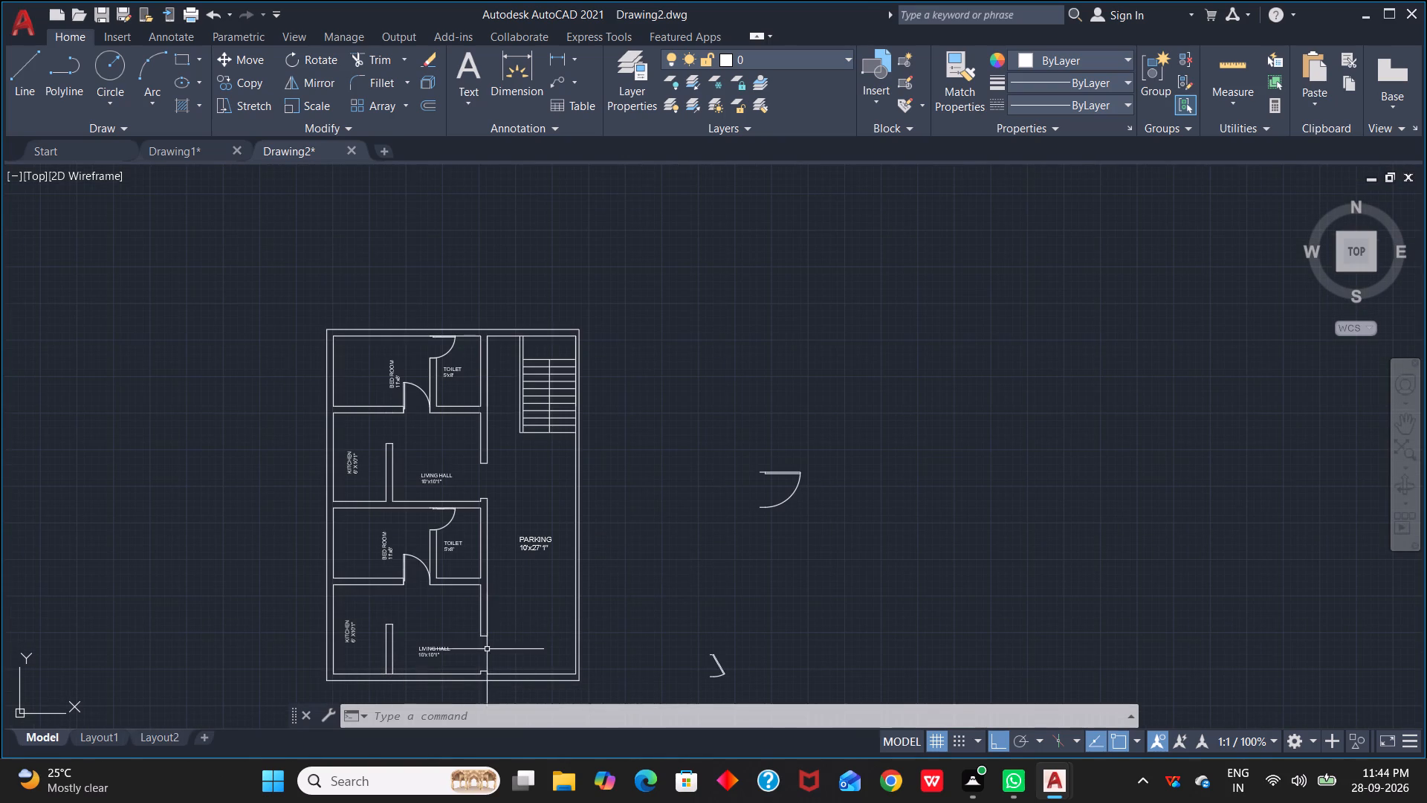
middle_click(783, 474)
scroll(746, 485, "up", 2)
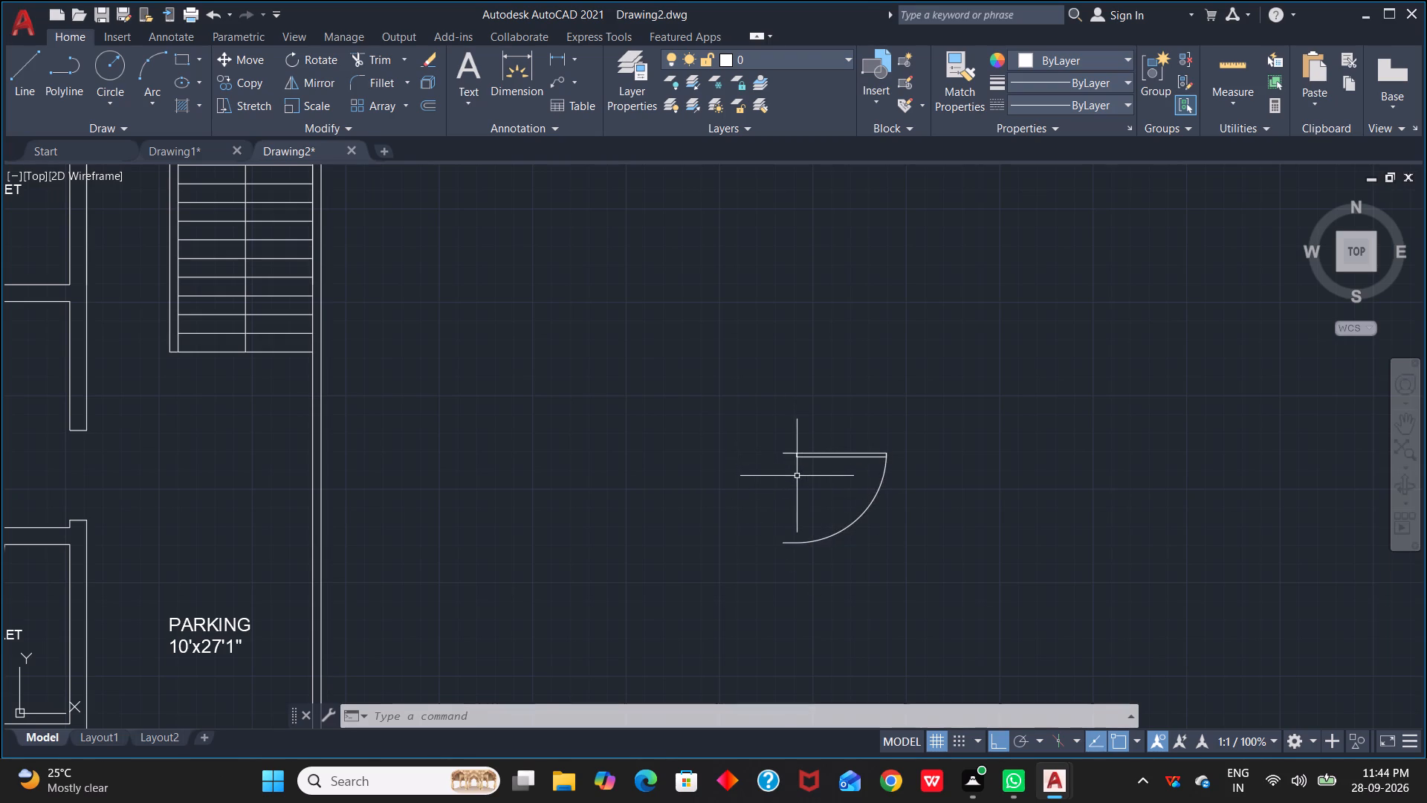
scroll(797, 476, "up", 2)
left_click(777, 418)
key("c")
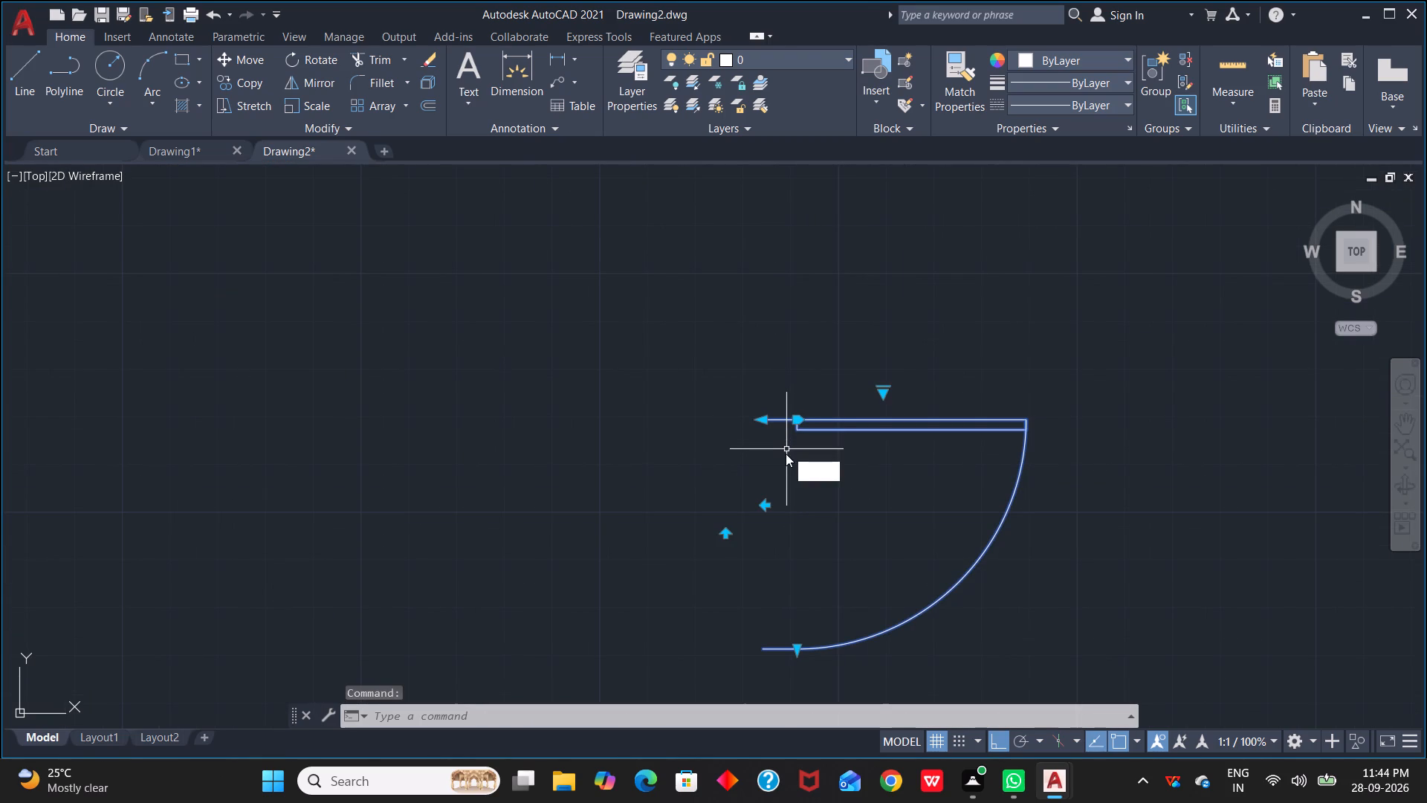
key("o")
key("space")
scroll(759, 430, "up", 3)
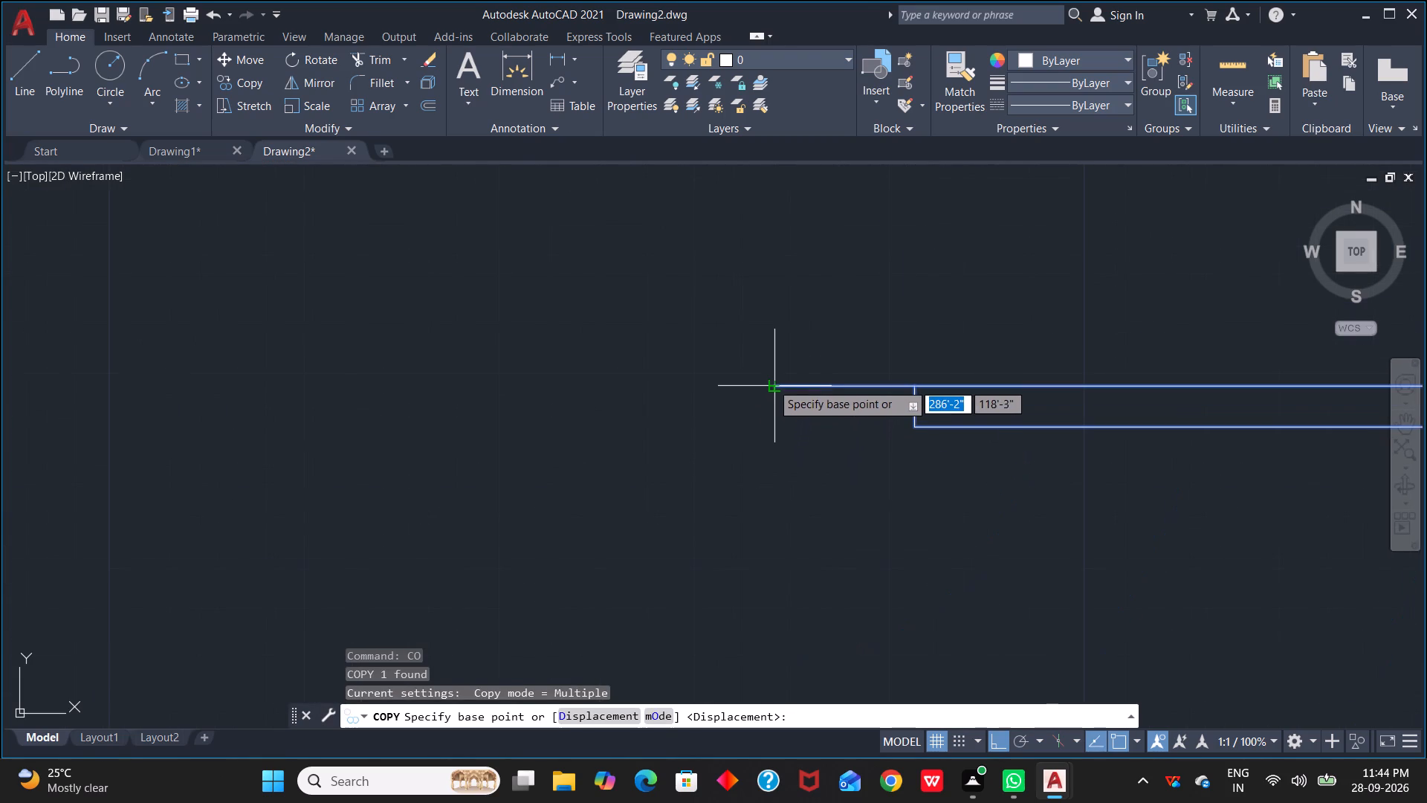
left_click(771, 382)
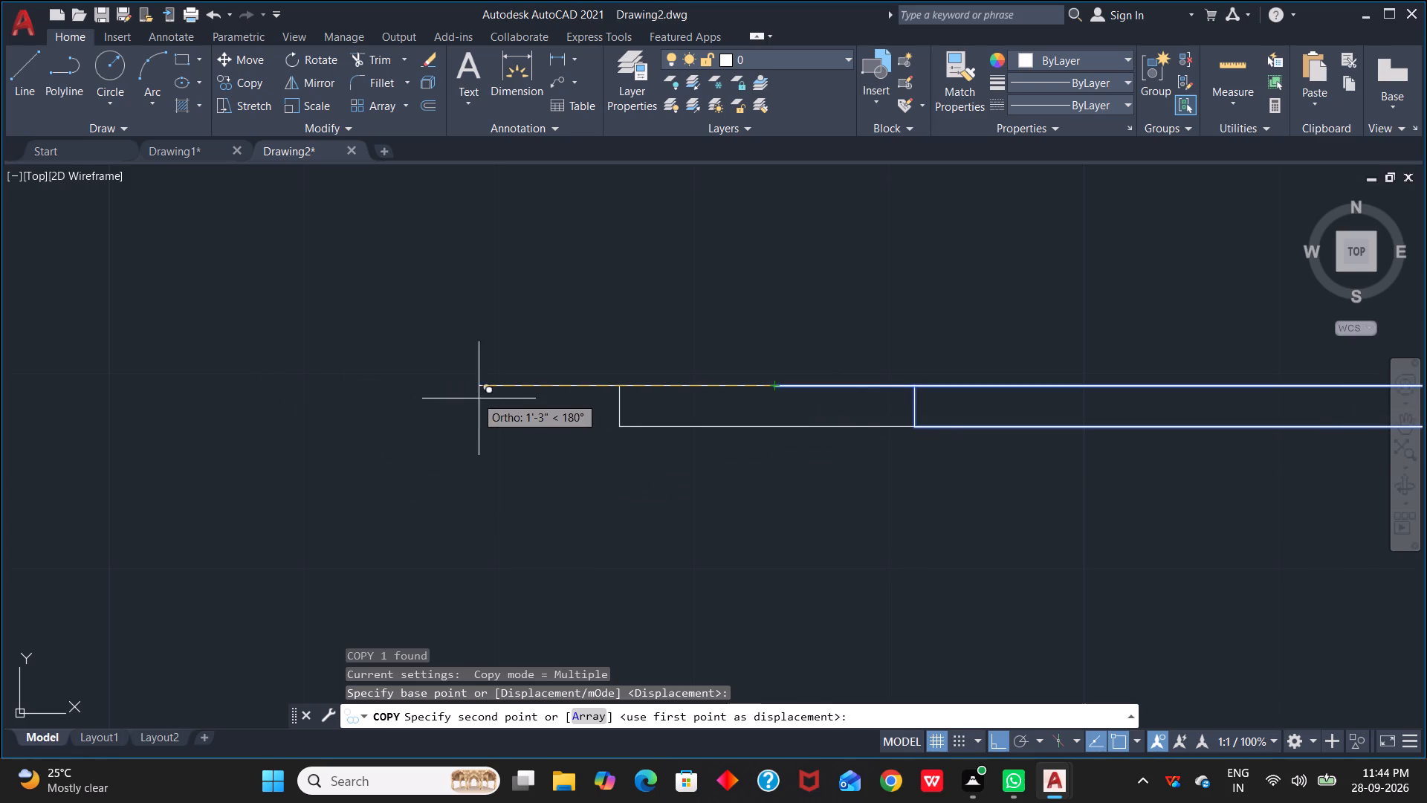
scroll(473, 391, "down", 3)
middle_click_drag(207, 237, 832, 445)
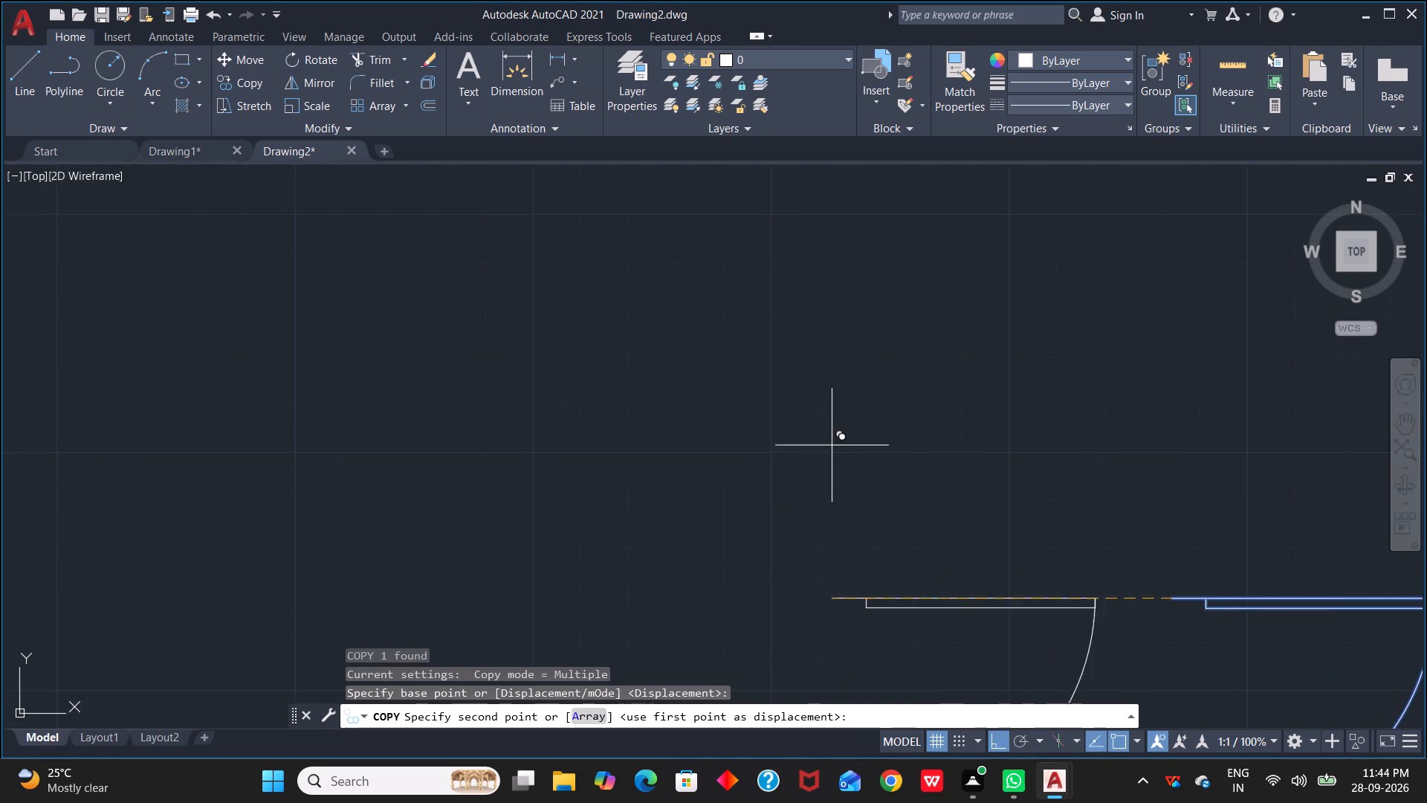
scroll(199, 235, "down", 1)
middle_click_drag(199, 235, 696, 561)
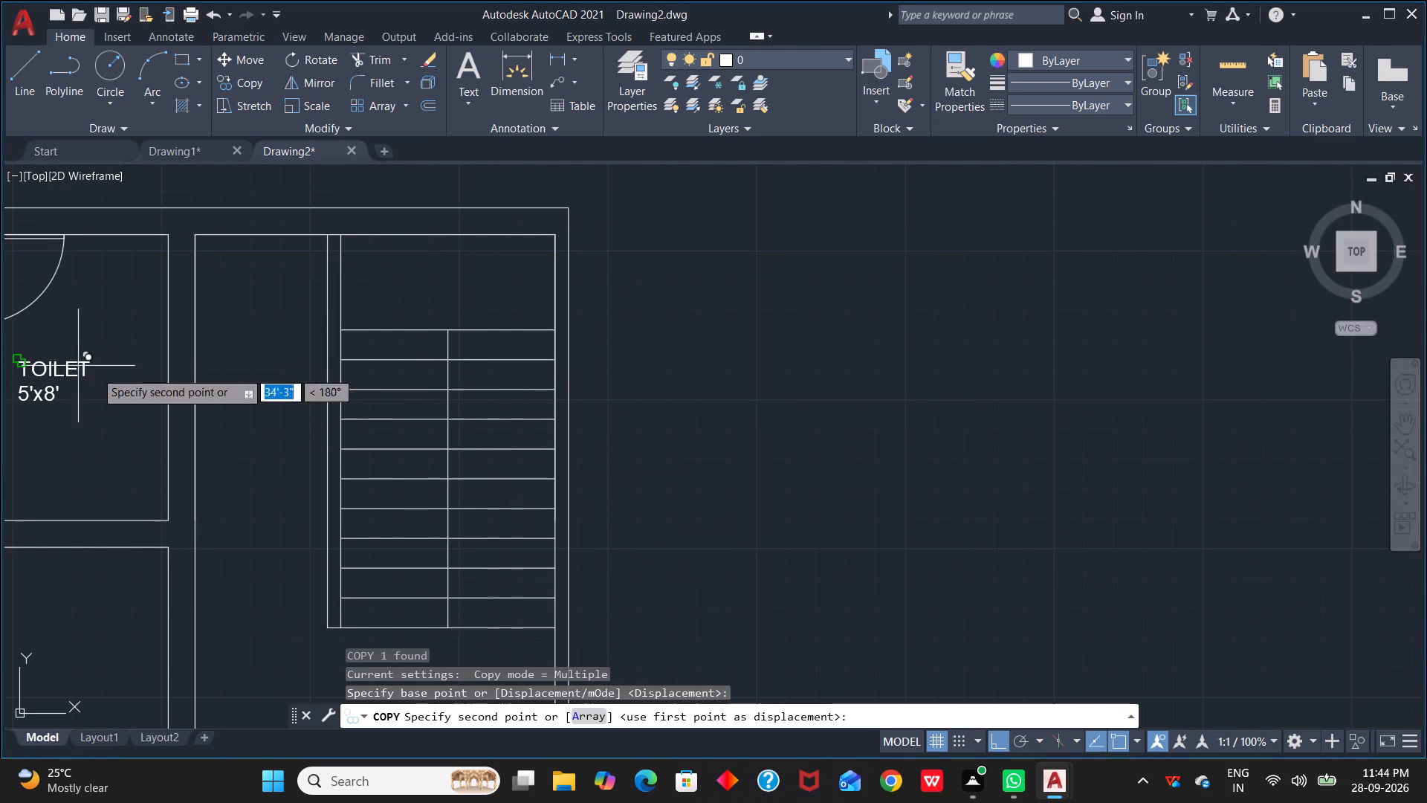
middle_click_drag(230, 465, 682, 129)
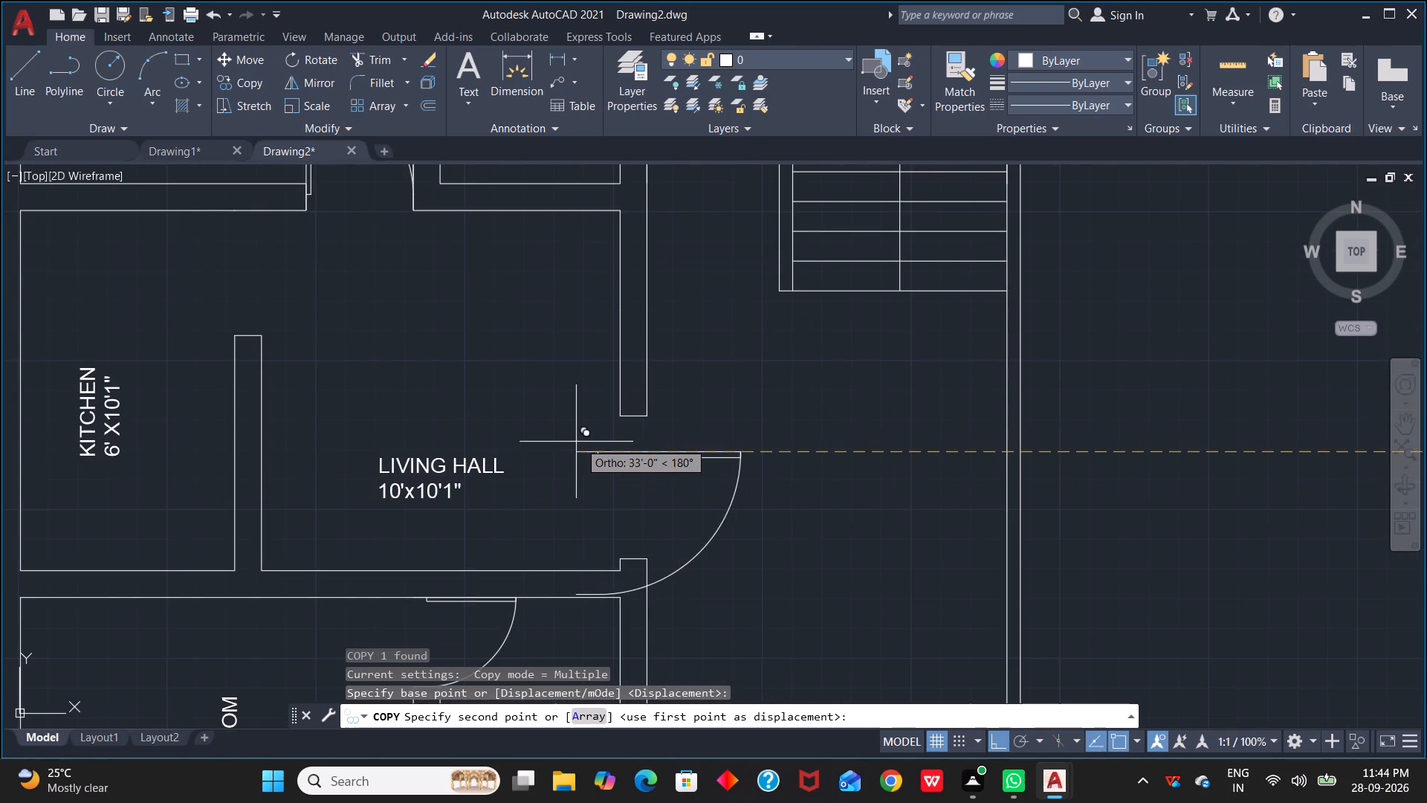
key("F8")
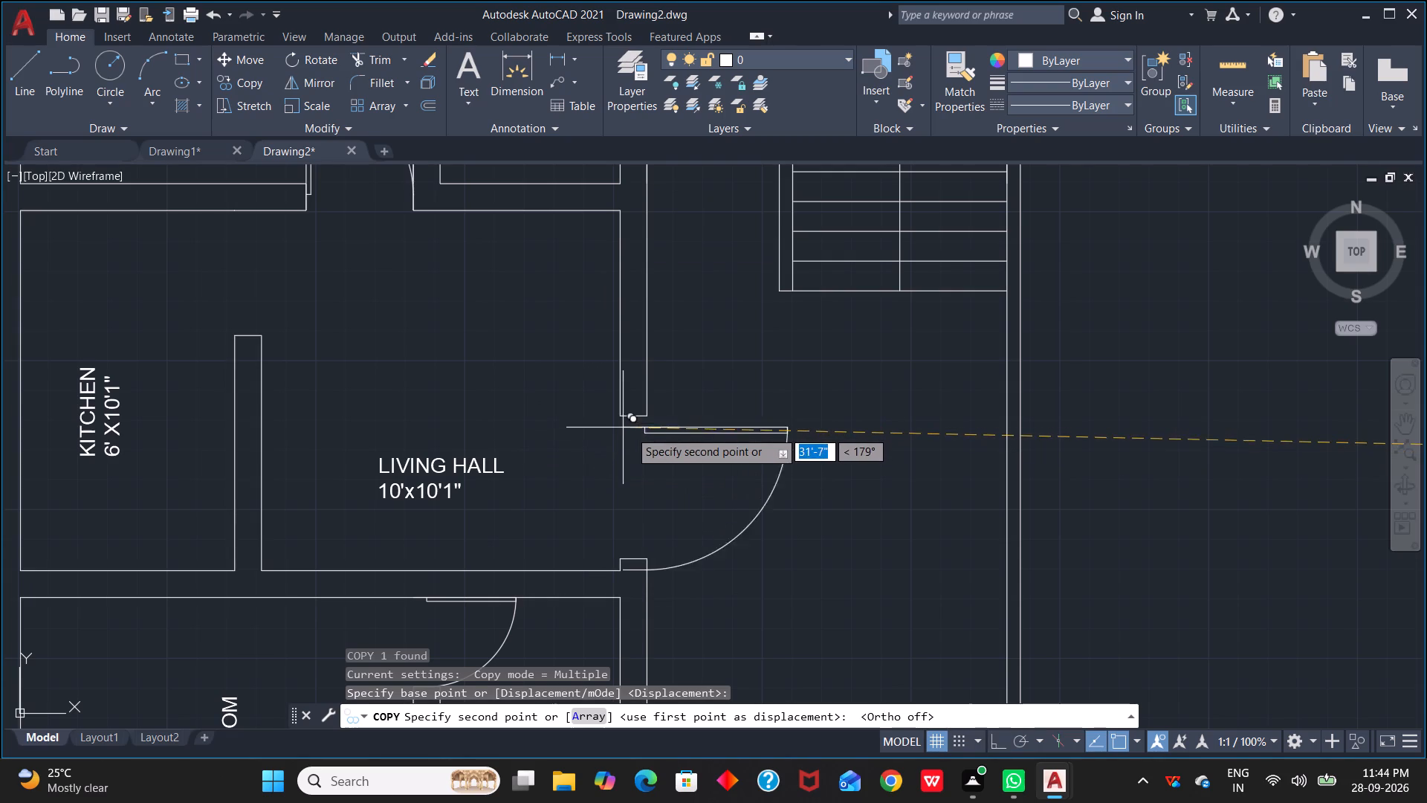
scroll(630, 430, "up", 3)
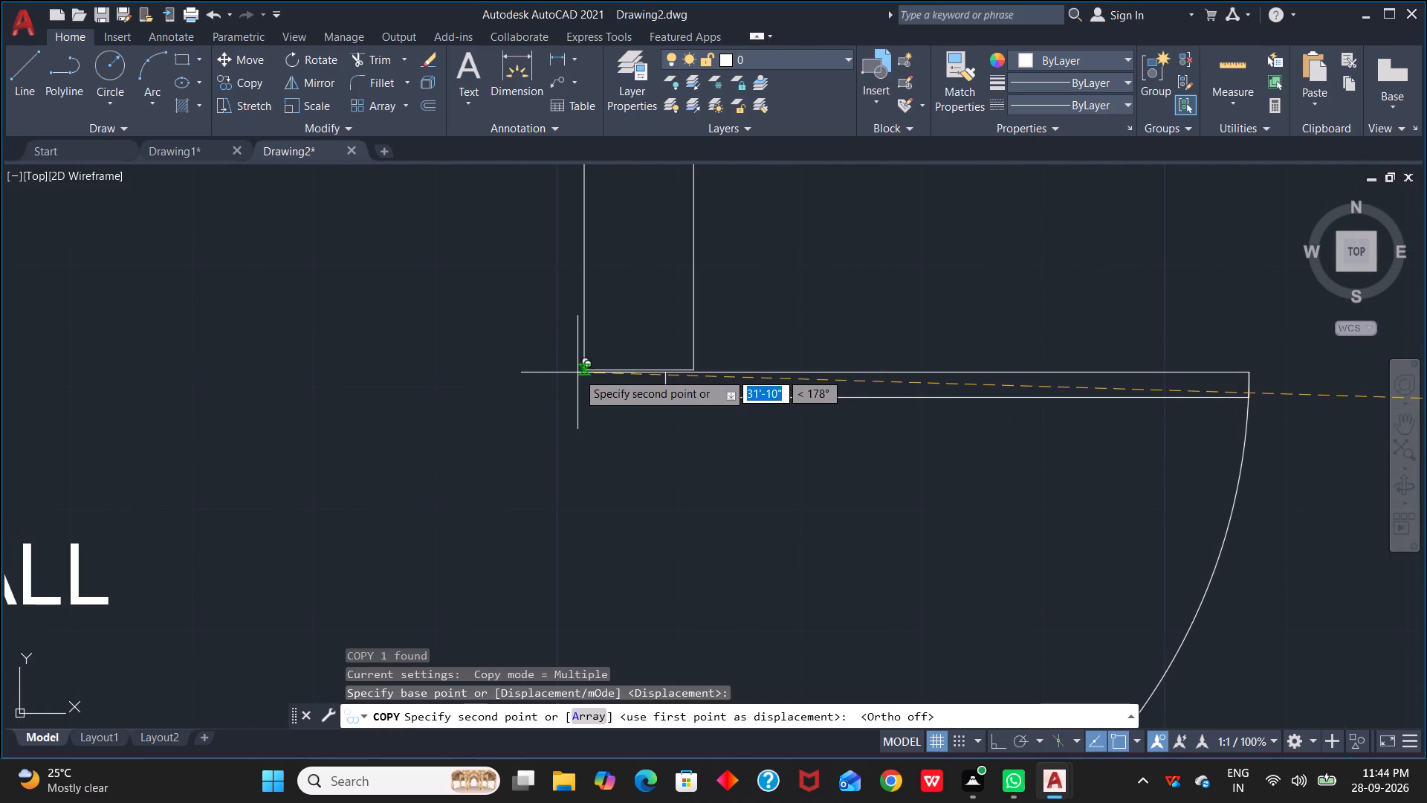
left_click(577, 373)
Place another copy of the door at the inner upper corner of the lower living hall's opening and end the copying.
scroll(630, 495, "down", 3)
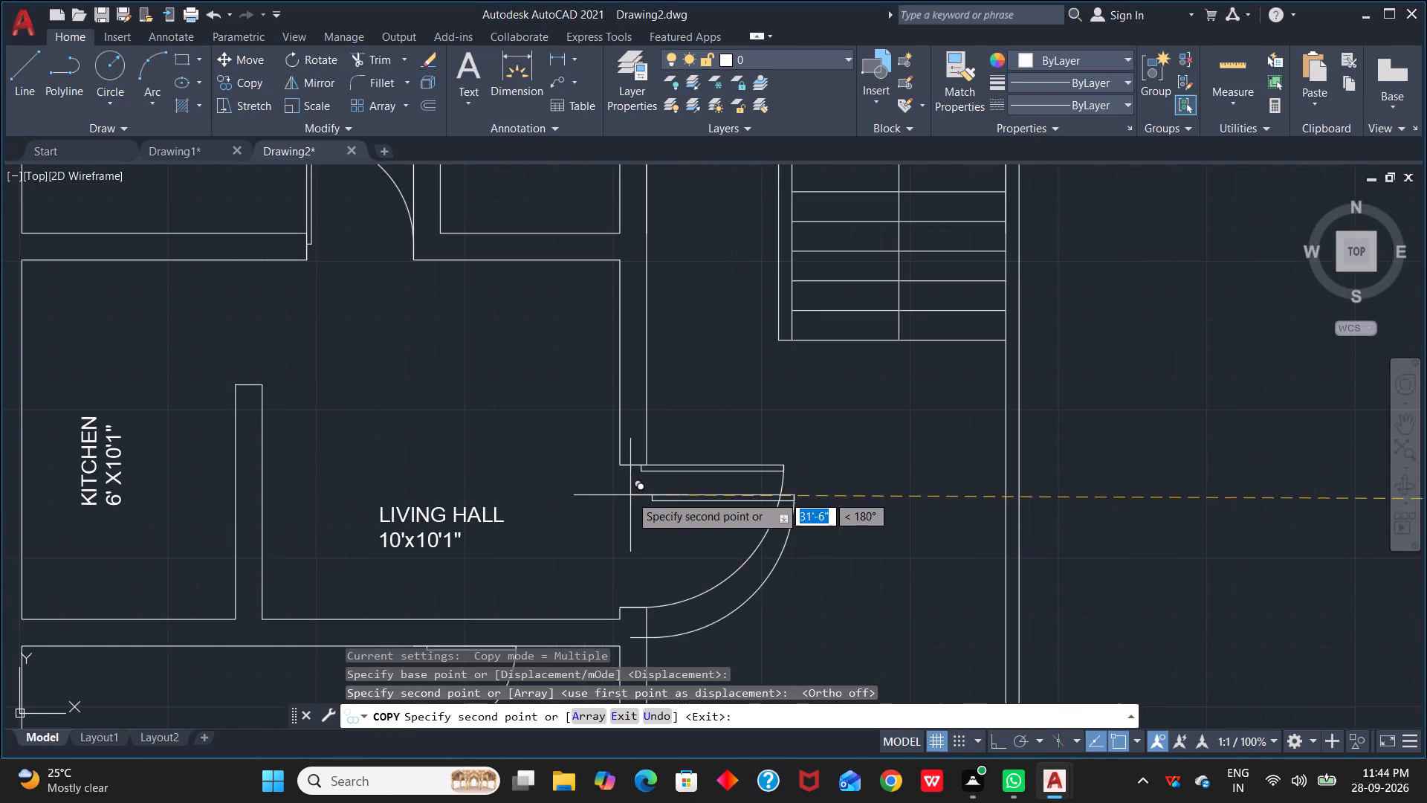
scroll(676, 616, "down", 2)
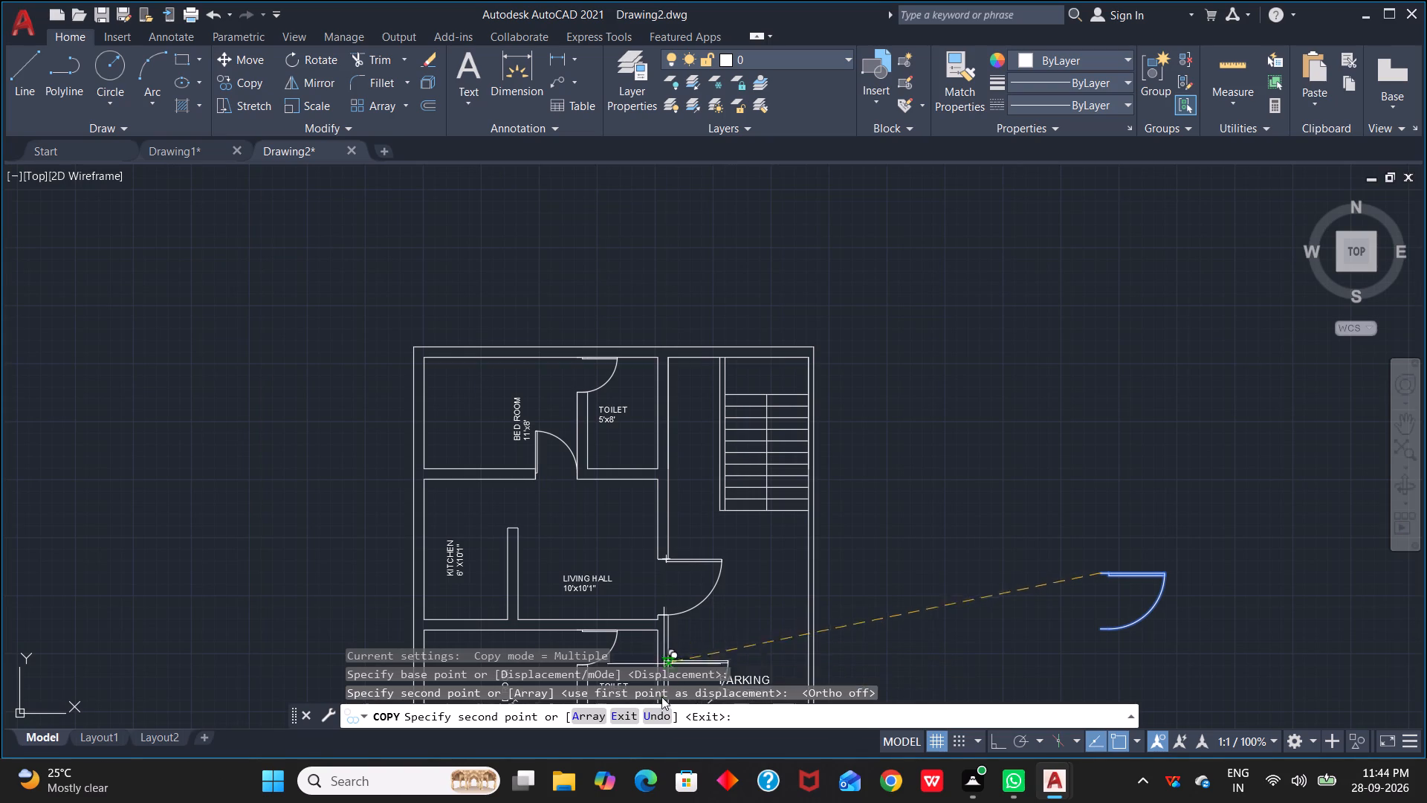
scroll(725, 632, "down", 2)
middle_click_drag(725, 632, 719, 327)
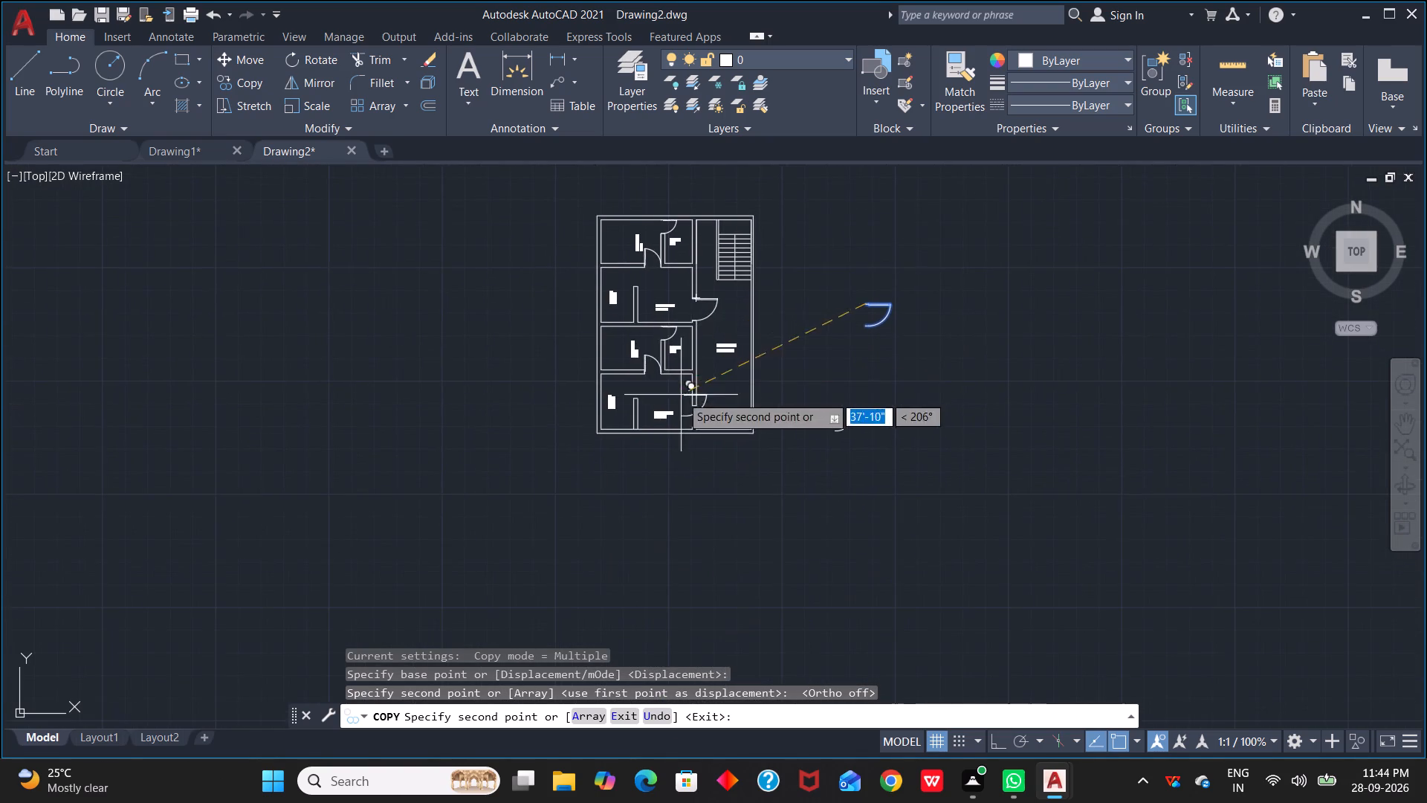
scroll(685, 438, "up", 3)
scroll(705, 335, "up", 1)
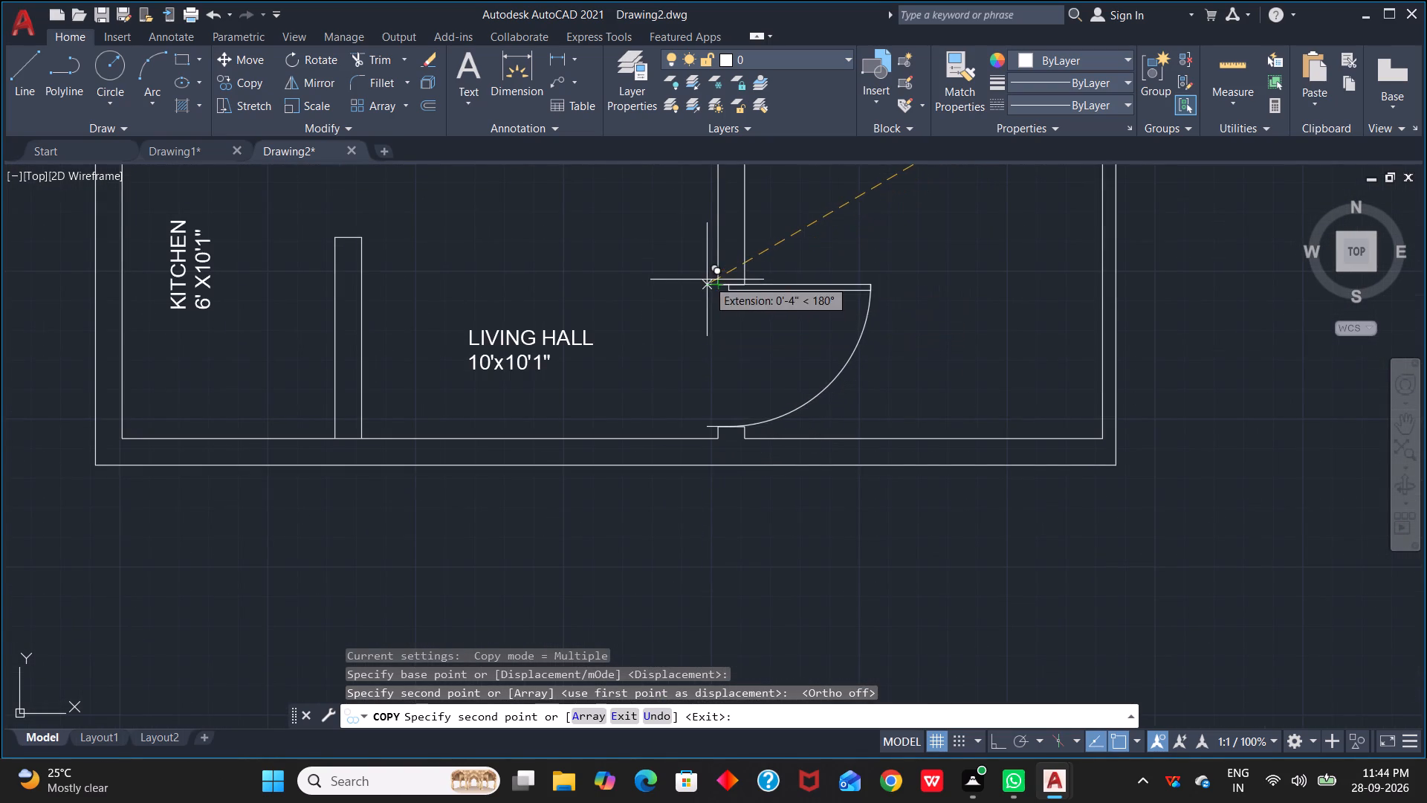
left_click(713, 282)
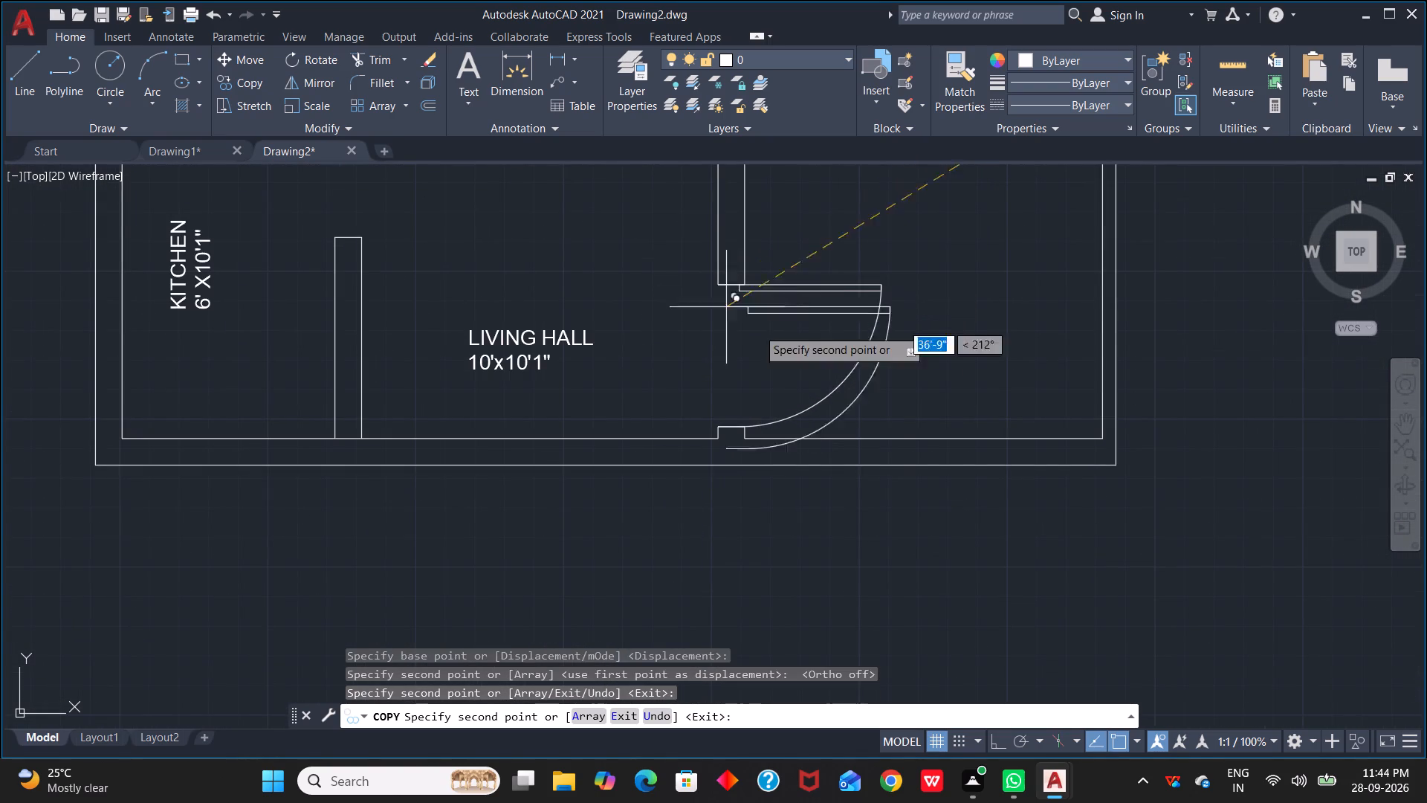
key("Escape")
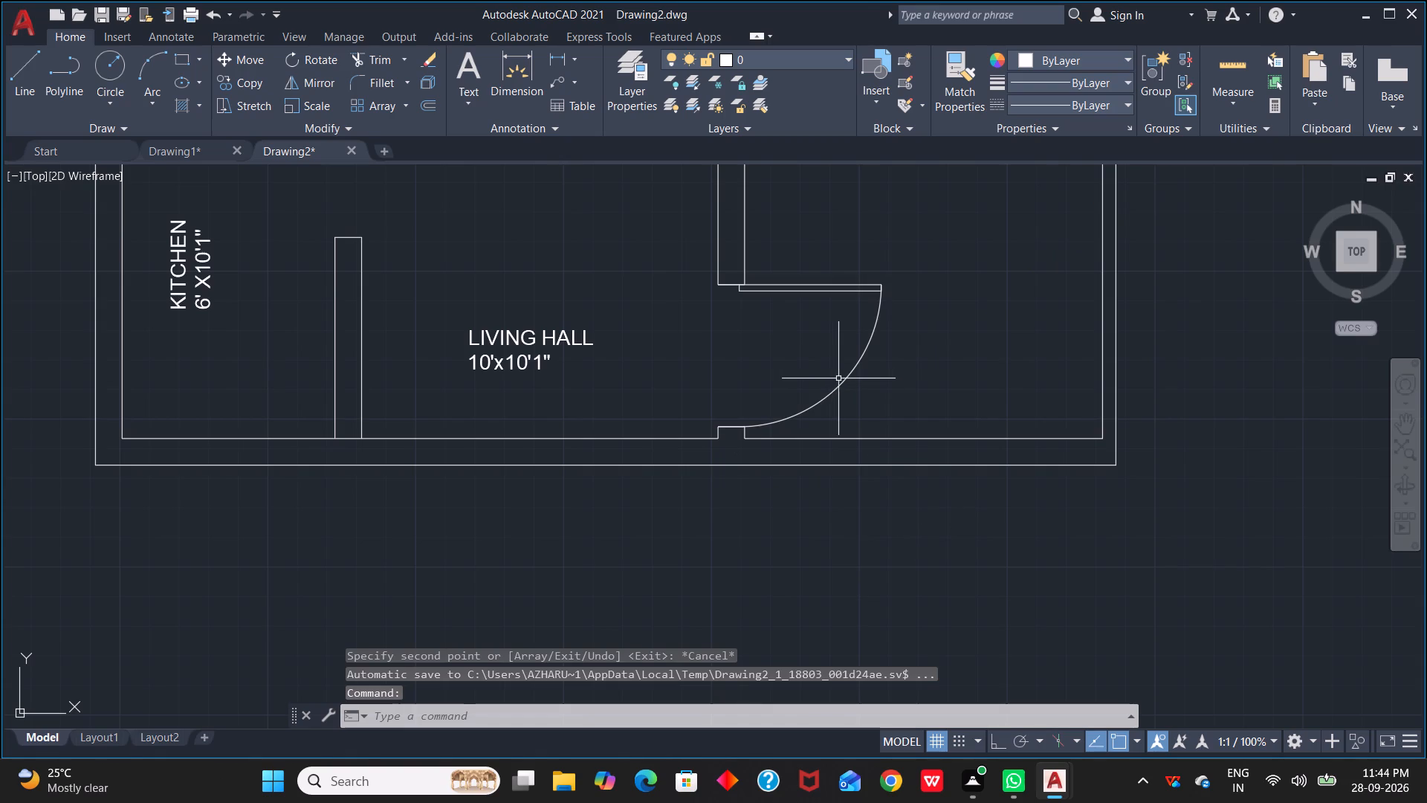
Flip the lower living hall door both horizontally and vertically so it swings into the hall with its leaf along the bottom wall.
left_click(843, 378)
left_click(714, 340)
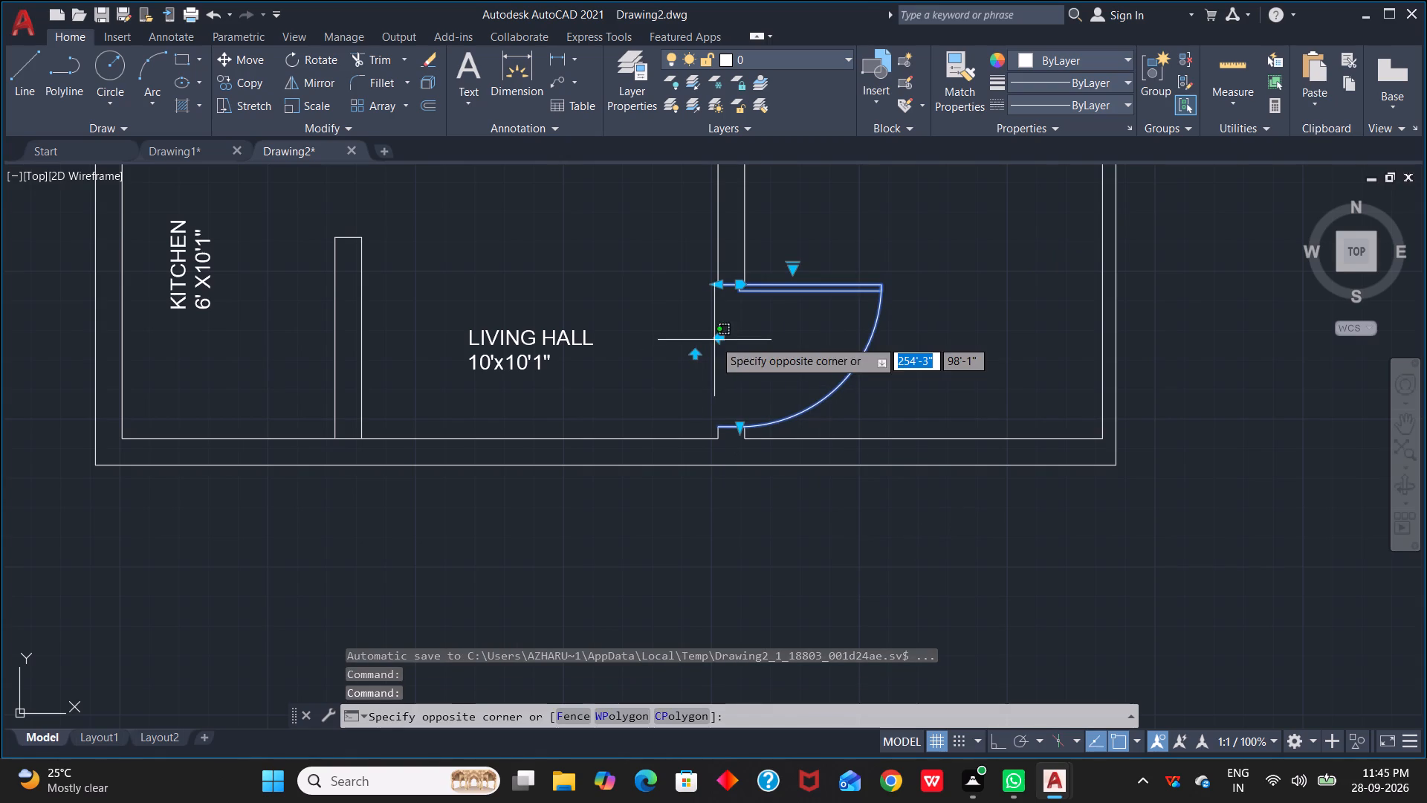
left_click(722, 336)
key("Escape")
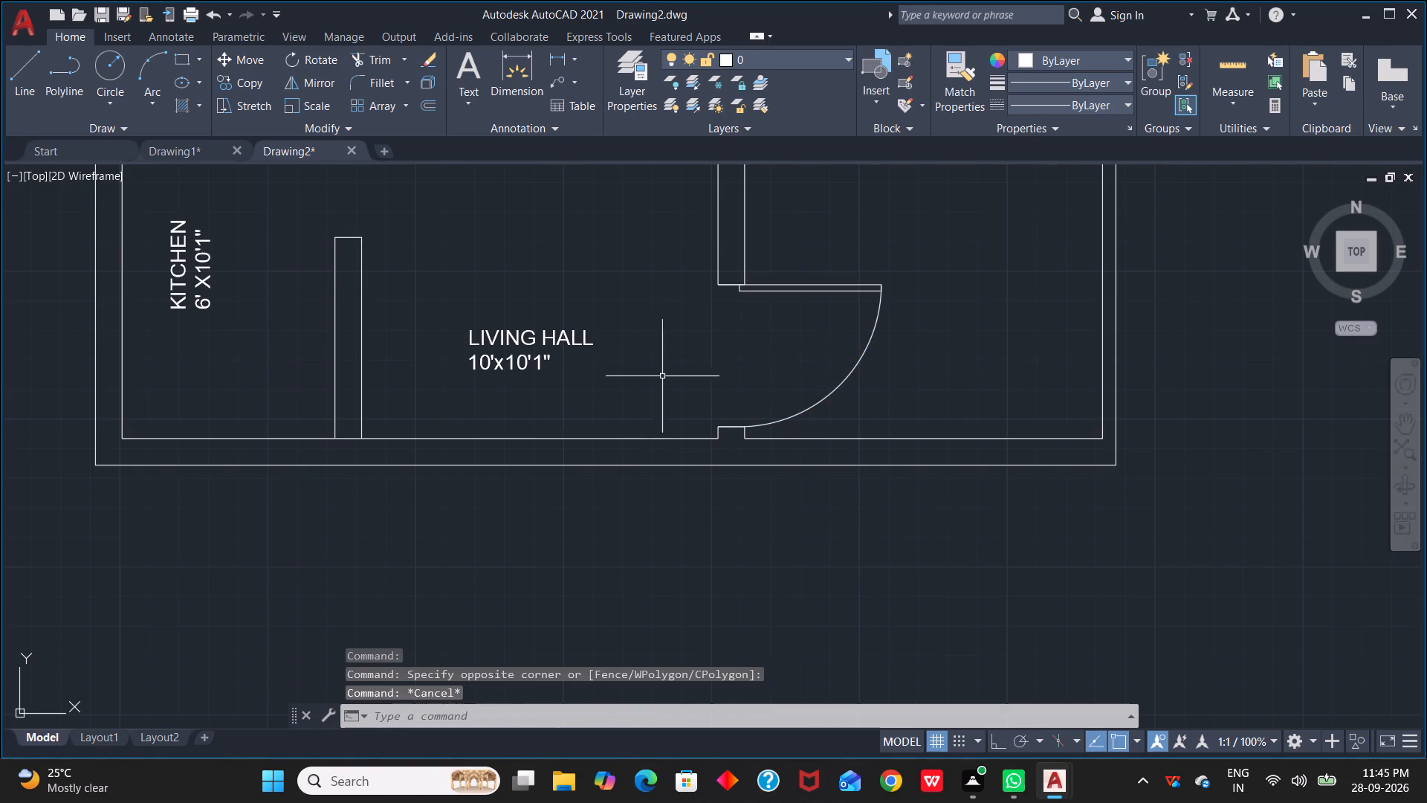
left_click(751, 287)
left_click(719, 336)
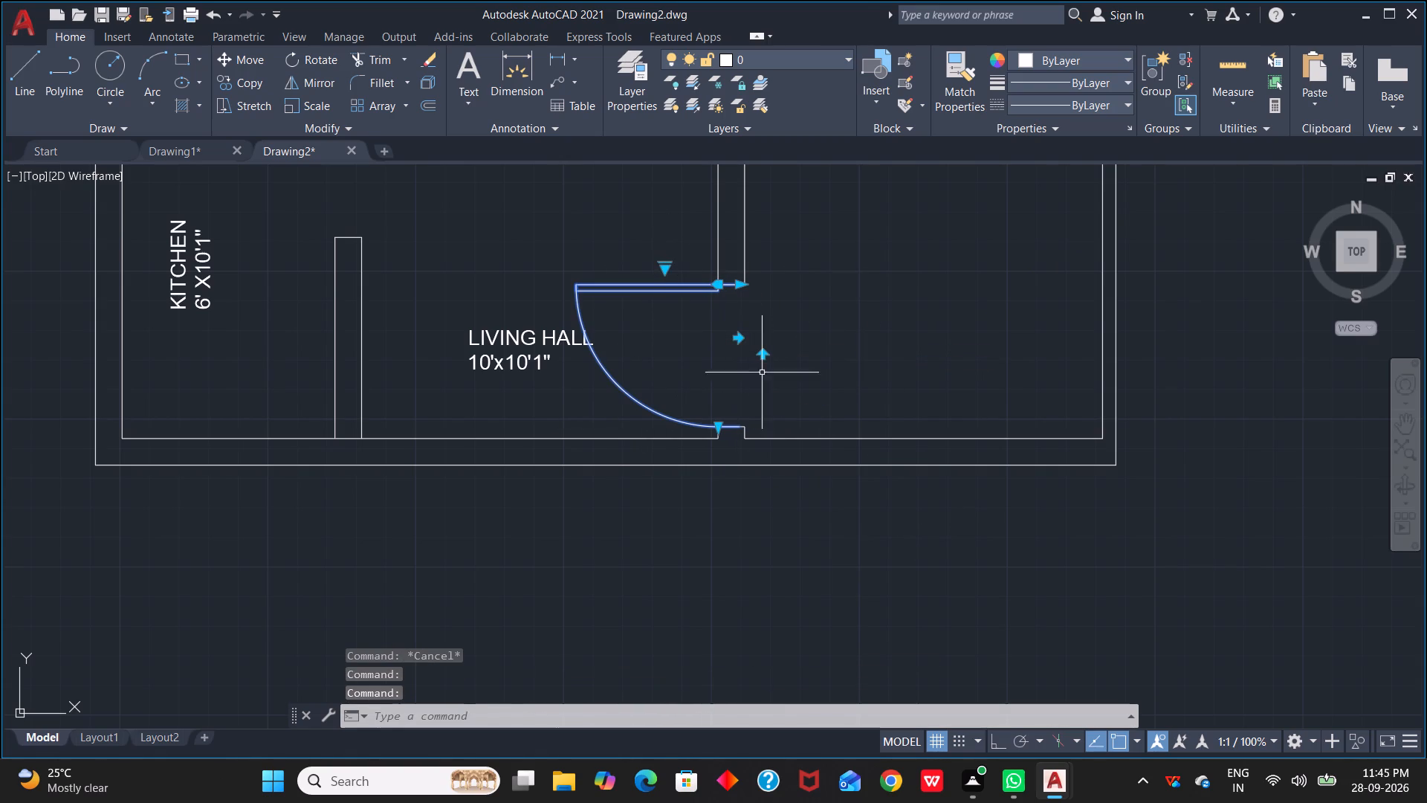
left_click(762, 352)
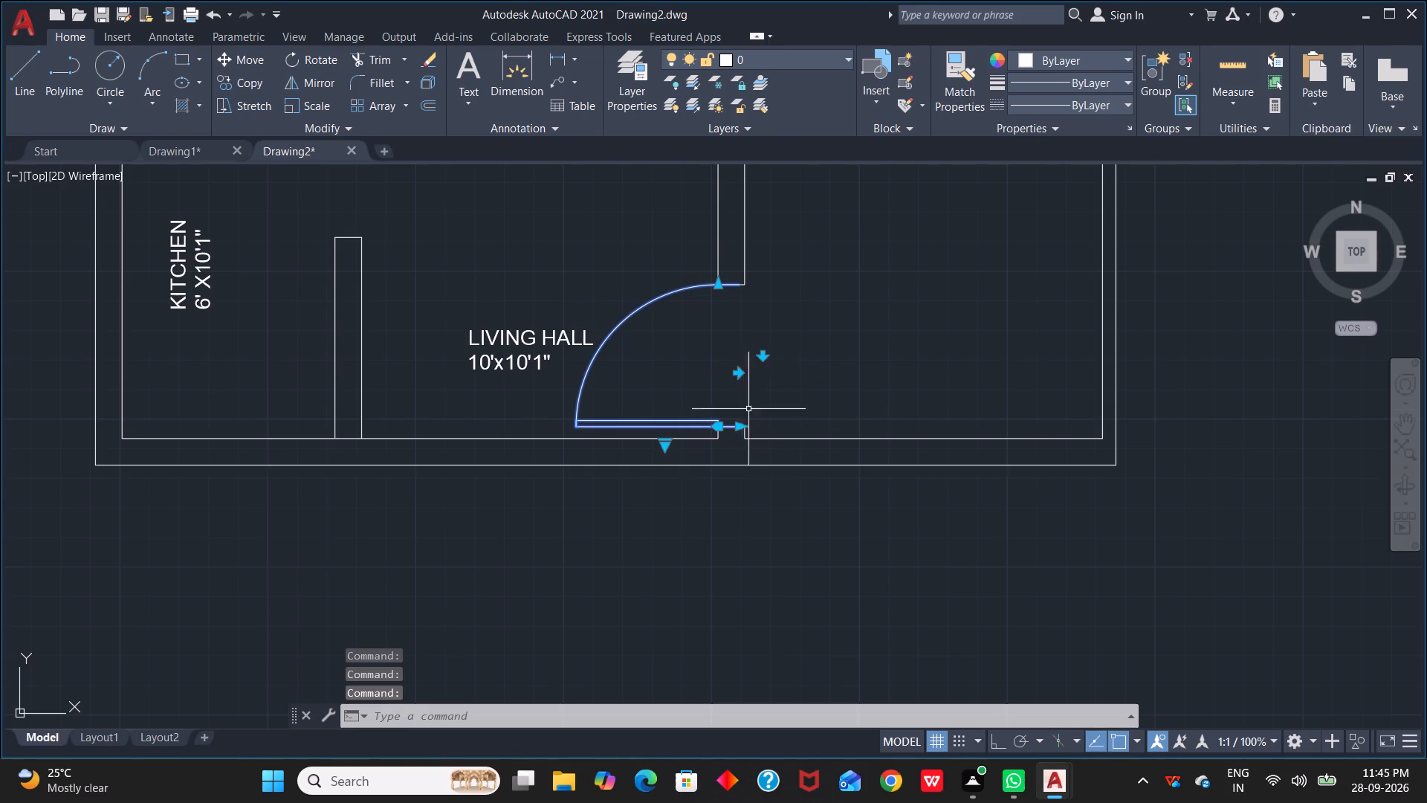
scroll(745, 379, "down", 2)
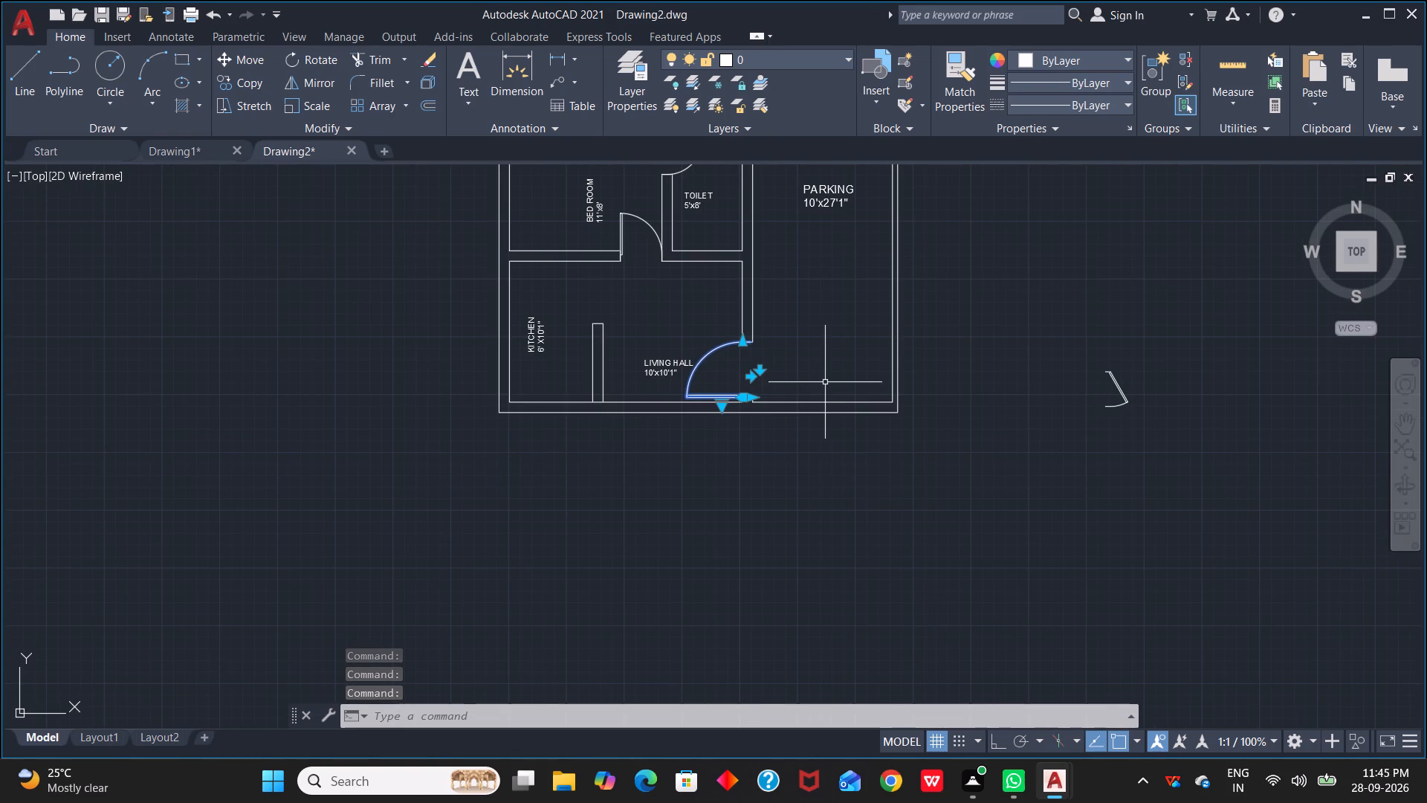
scroll(787, 359, "down", 2)
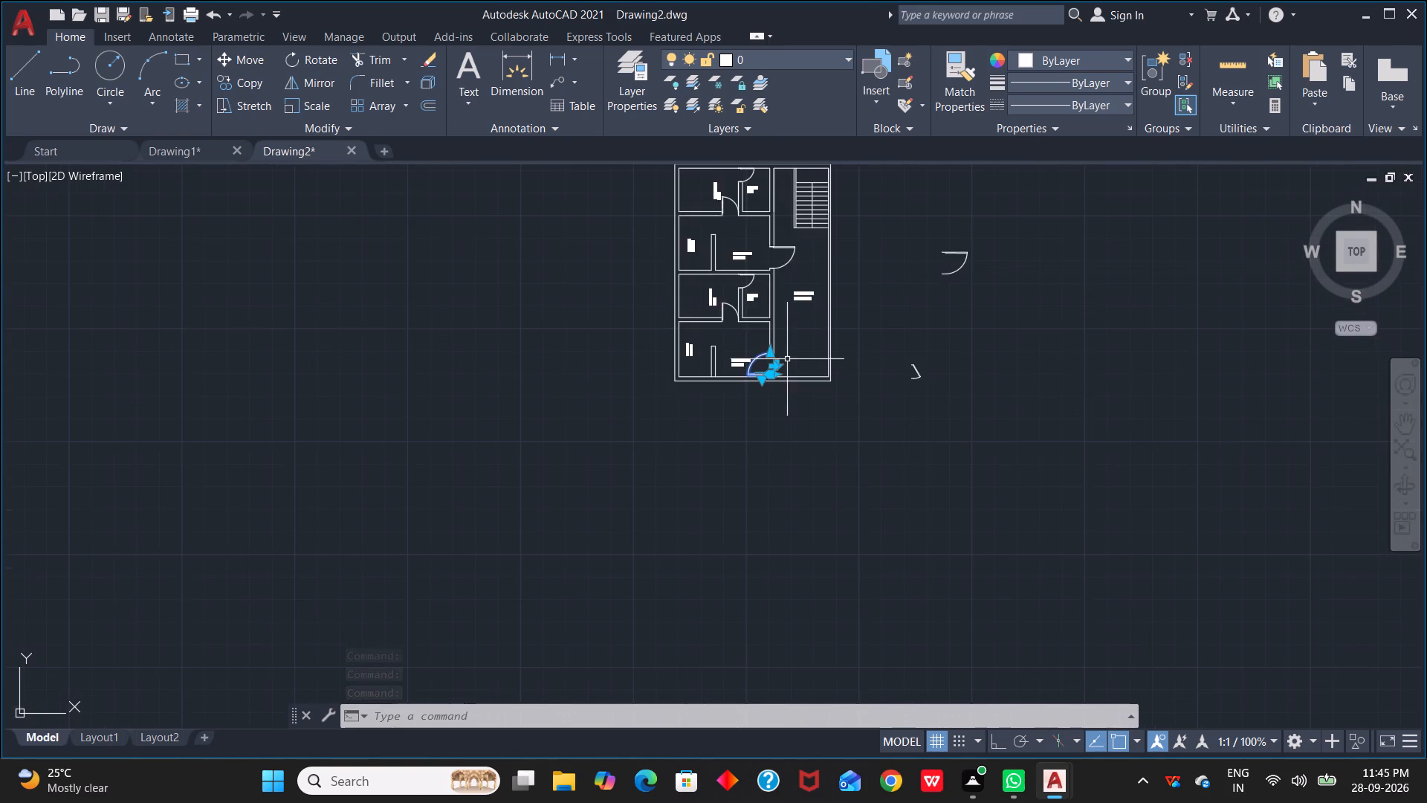
Flip the upper living hall door horizontally and vertically so it swings into the hall with its leaf at the opening's lower side.
middle_click_drag(787, 359, 768, 628)
scroll(764, 525, "up", 2)
left_click(770, 504)
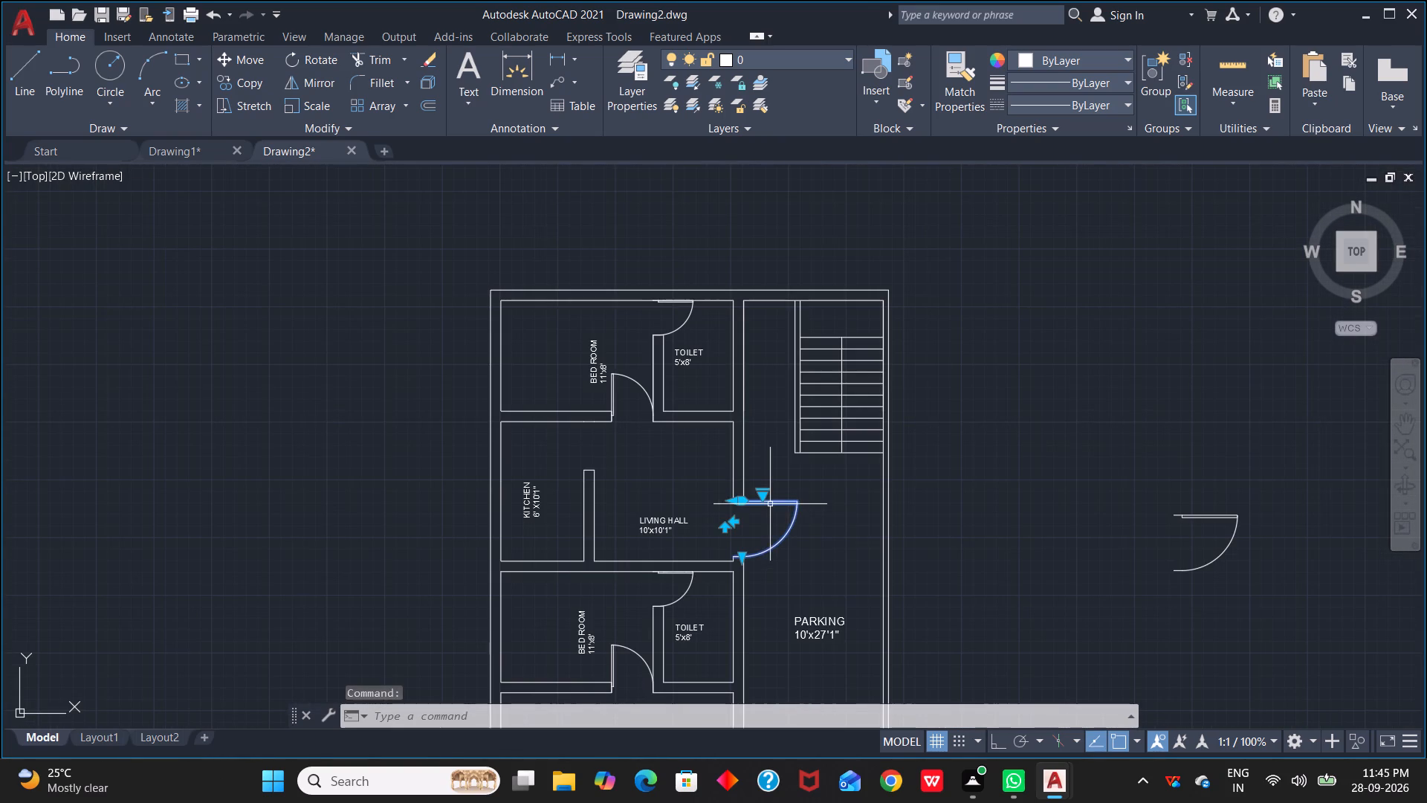
left_click(732, 524)
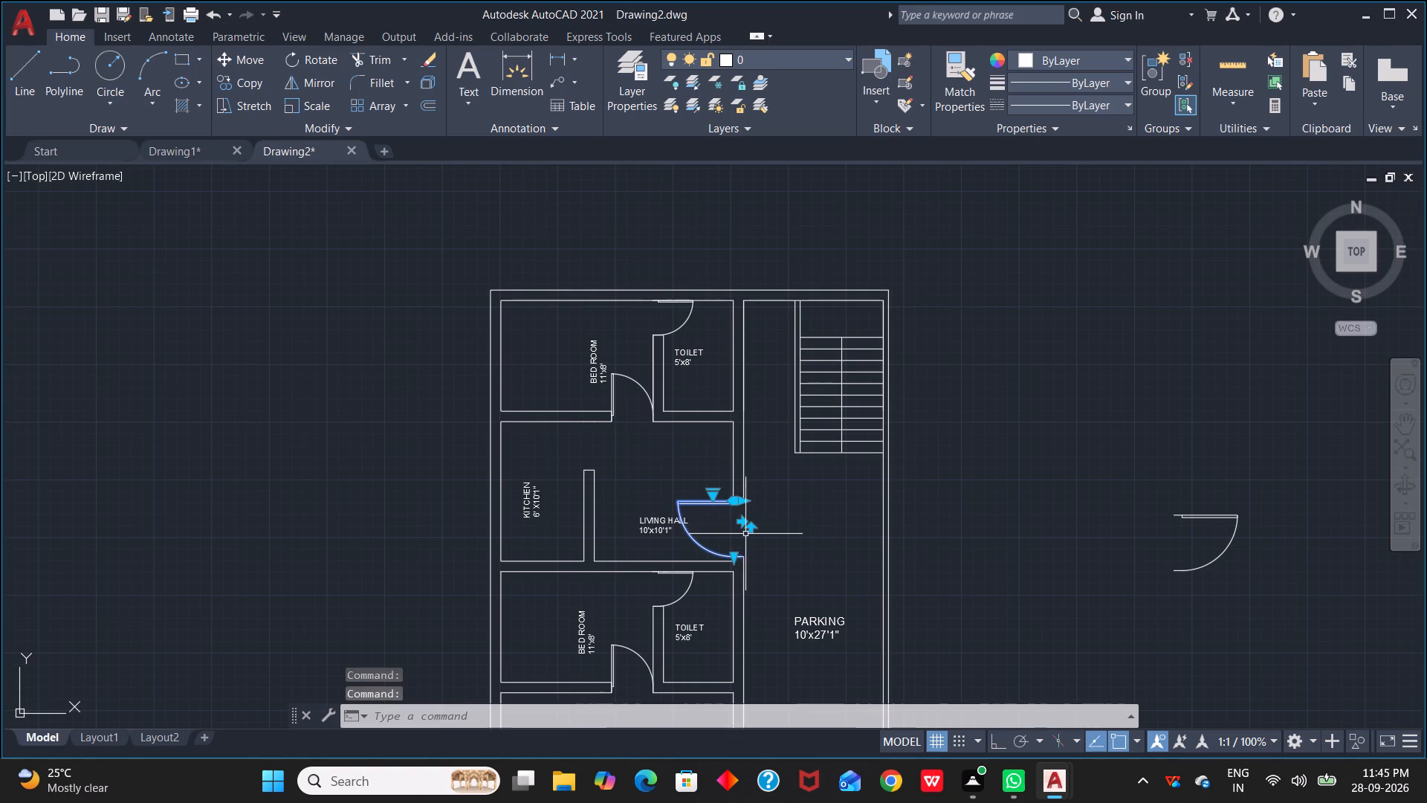
left_click(747, 534)
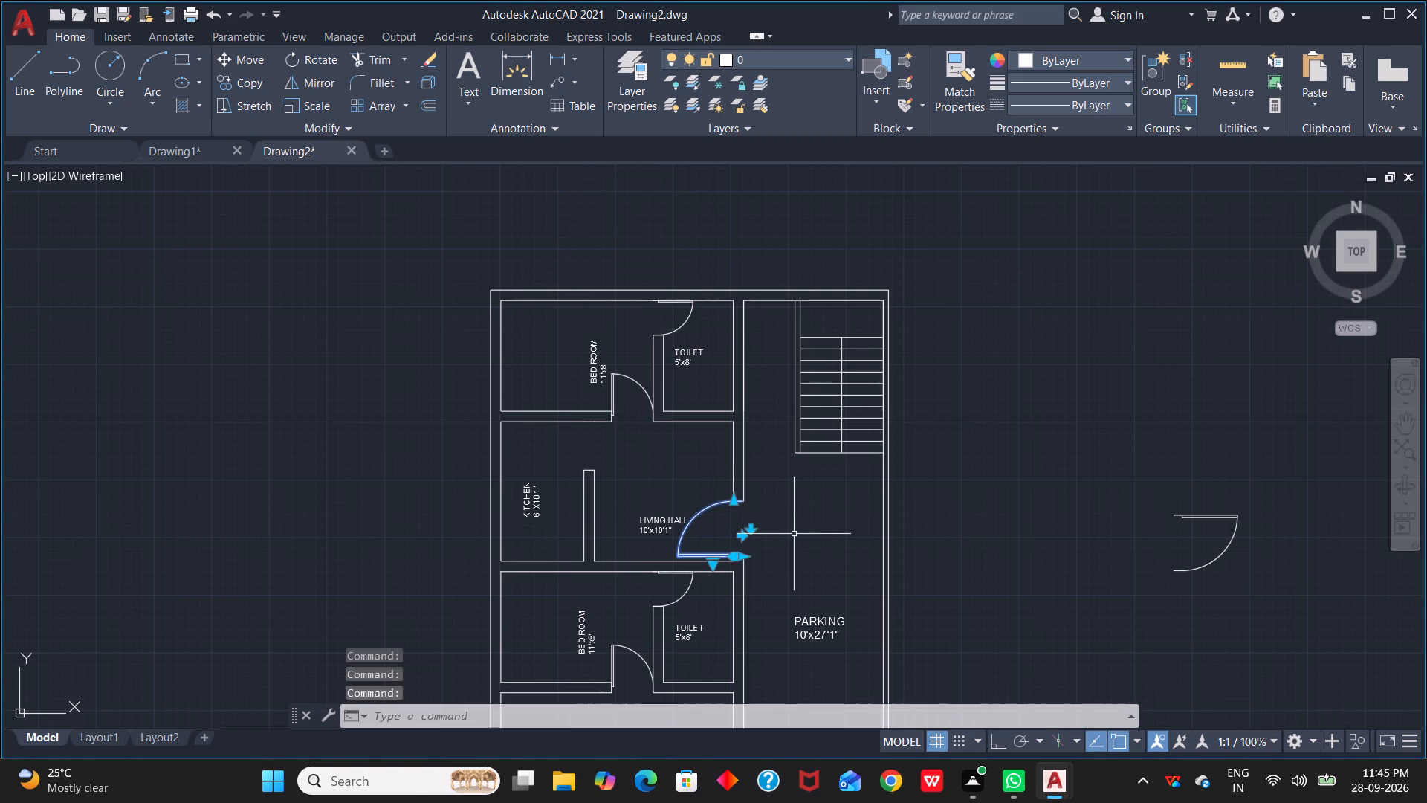
key("Escape")
Delete the spare door block and the small leftover piece lying outside the floor plan beside the parking.
scroll(767, 564, "down", 1)
scroll(806, 578, "up", 2)
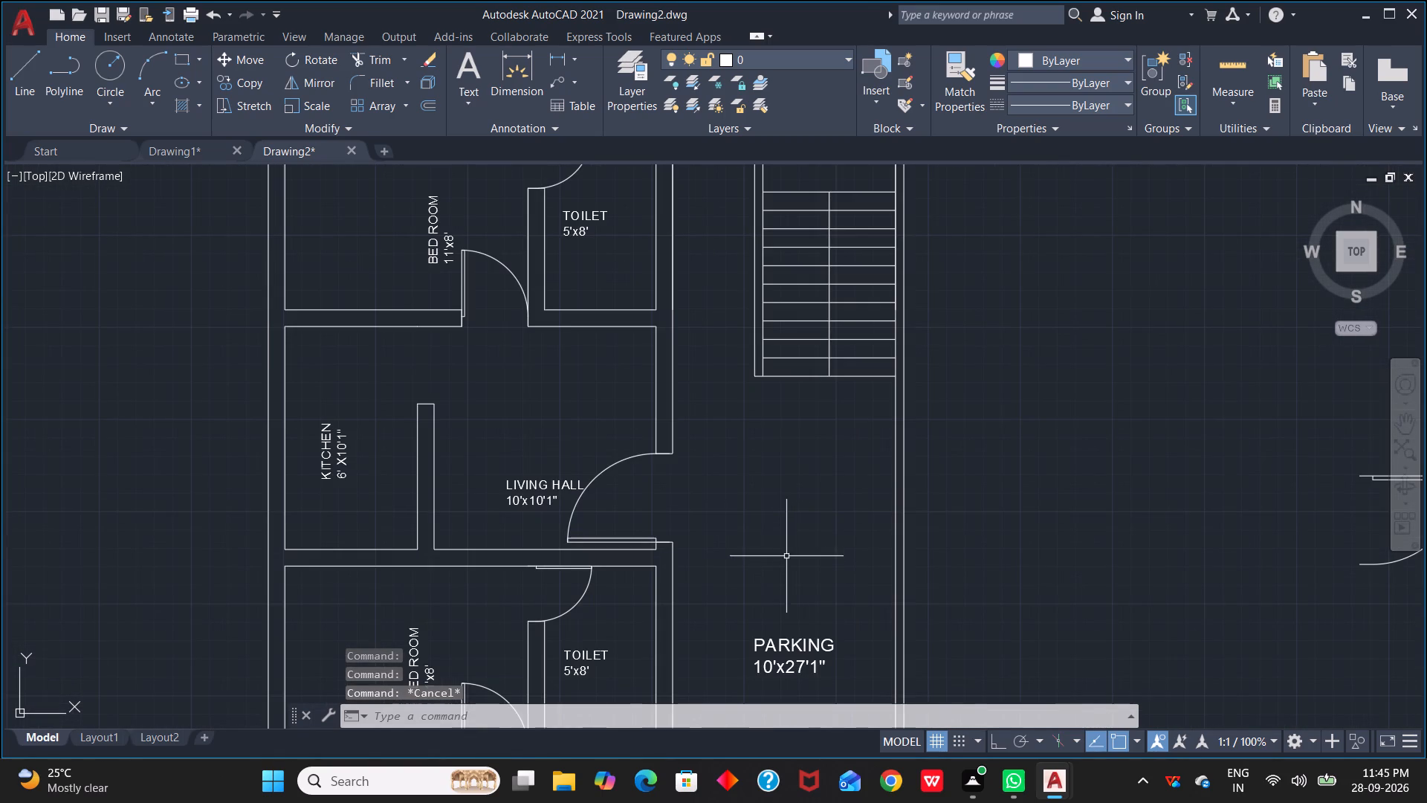
scroll(740, 530, "down", 2)
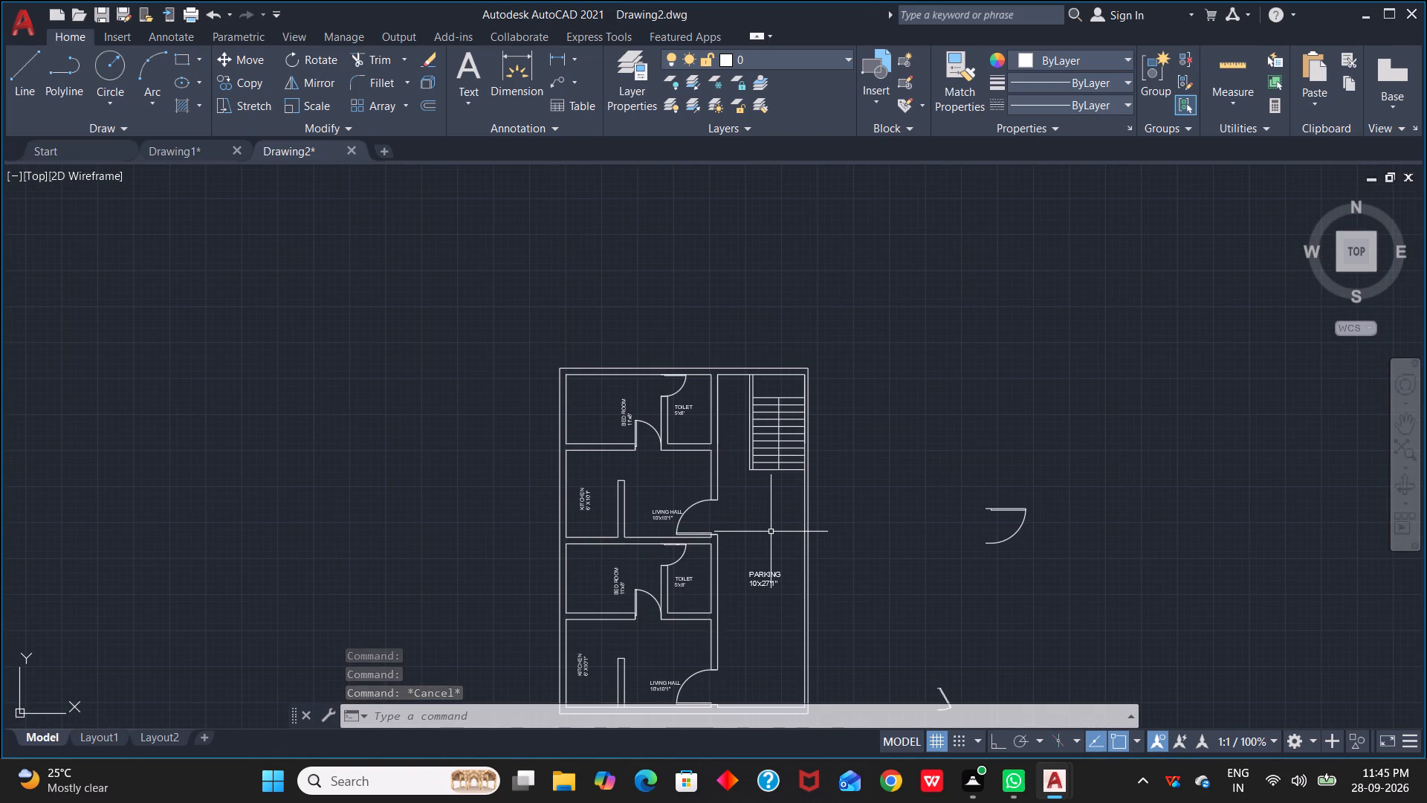
left_click(996, 510)
scroll(951, 572, "down", 3)
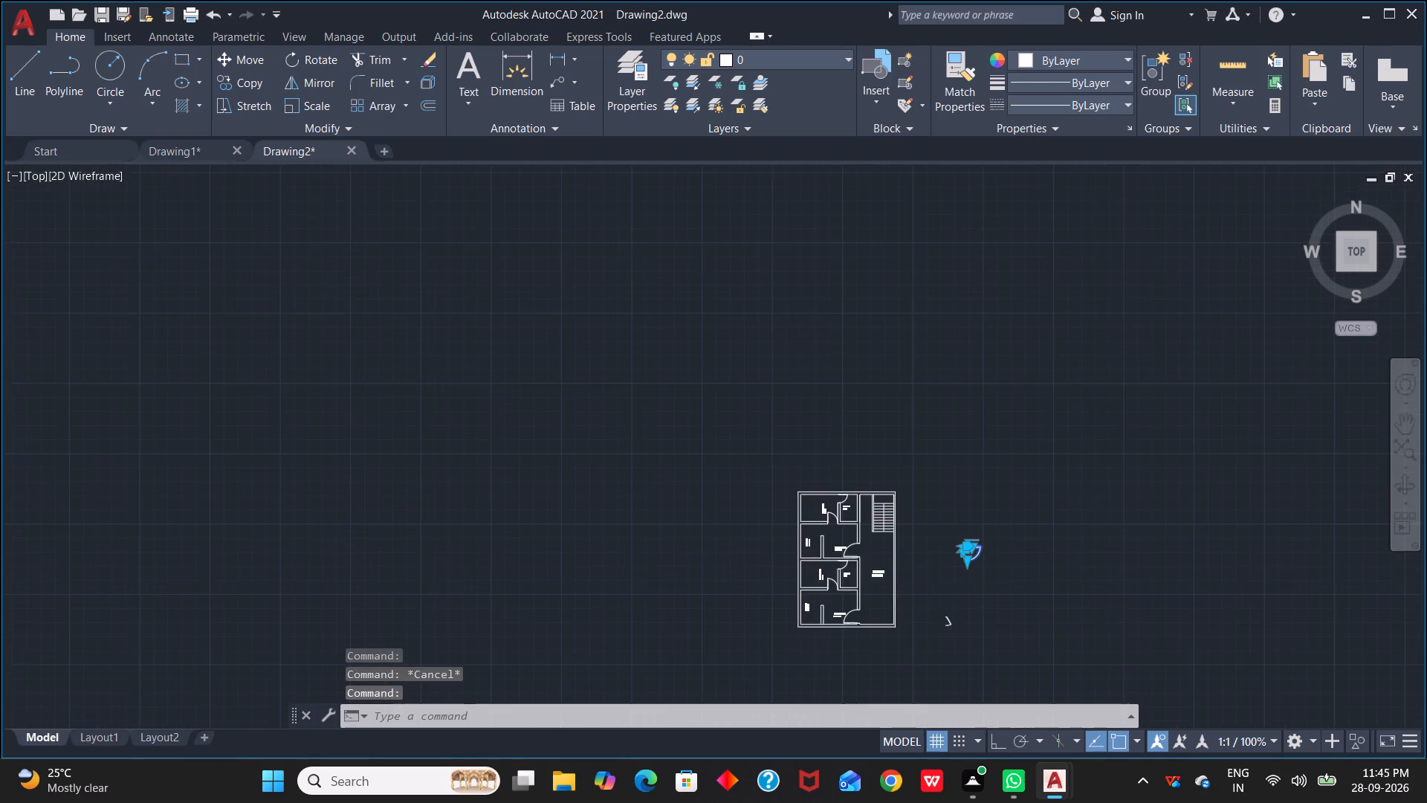
scroll(966, 619, "up", 3)
left_click(904, 561)
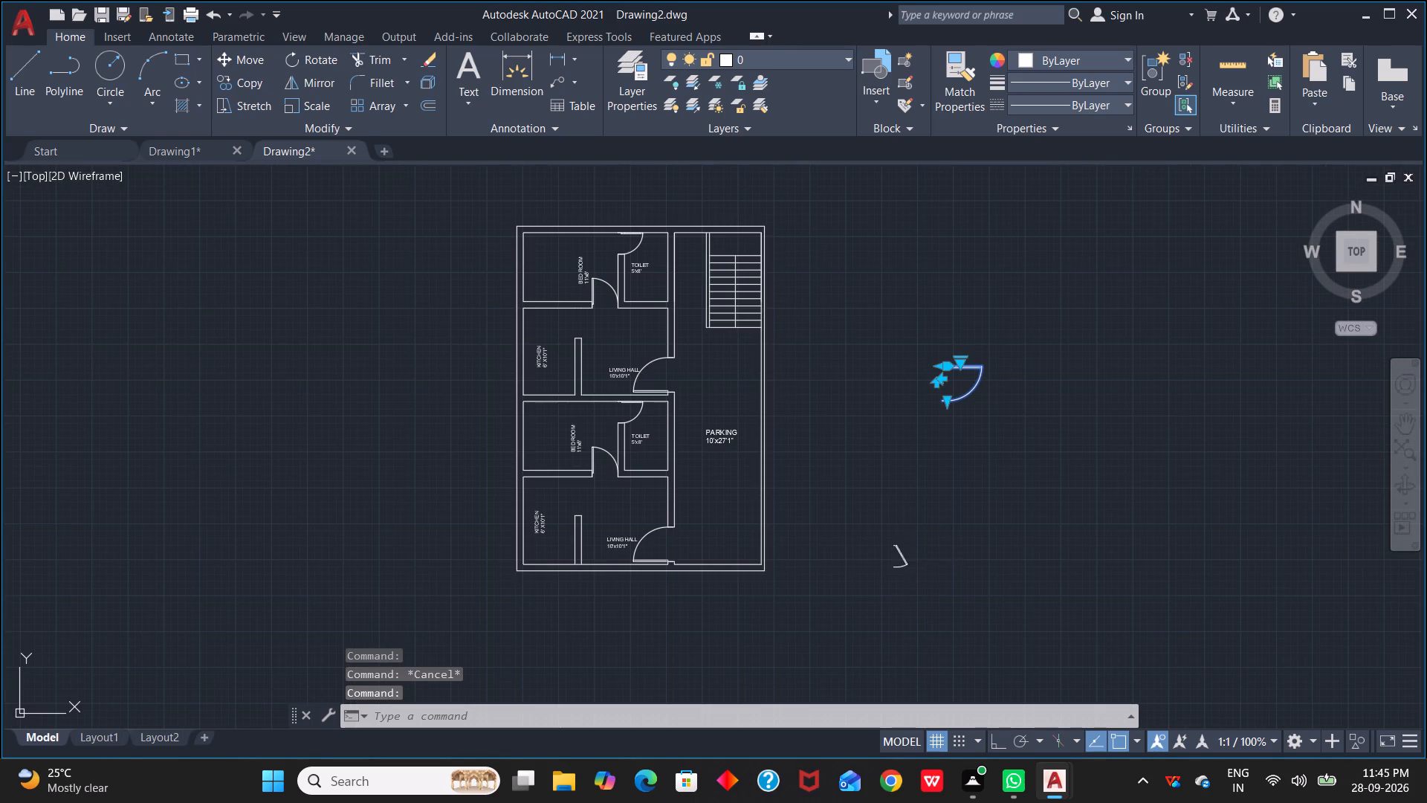
key("Delete")
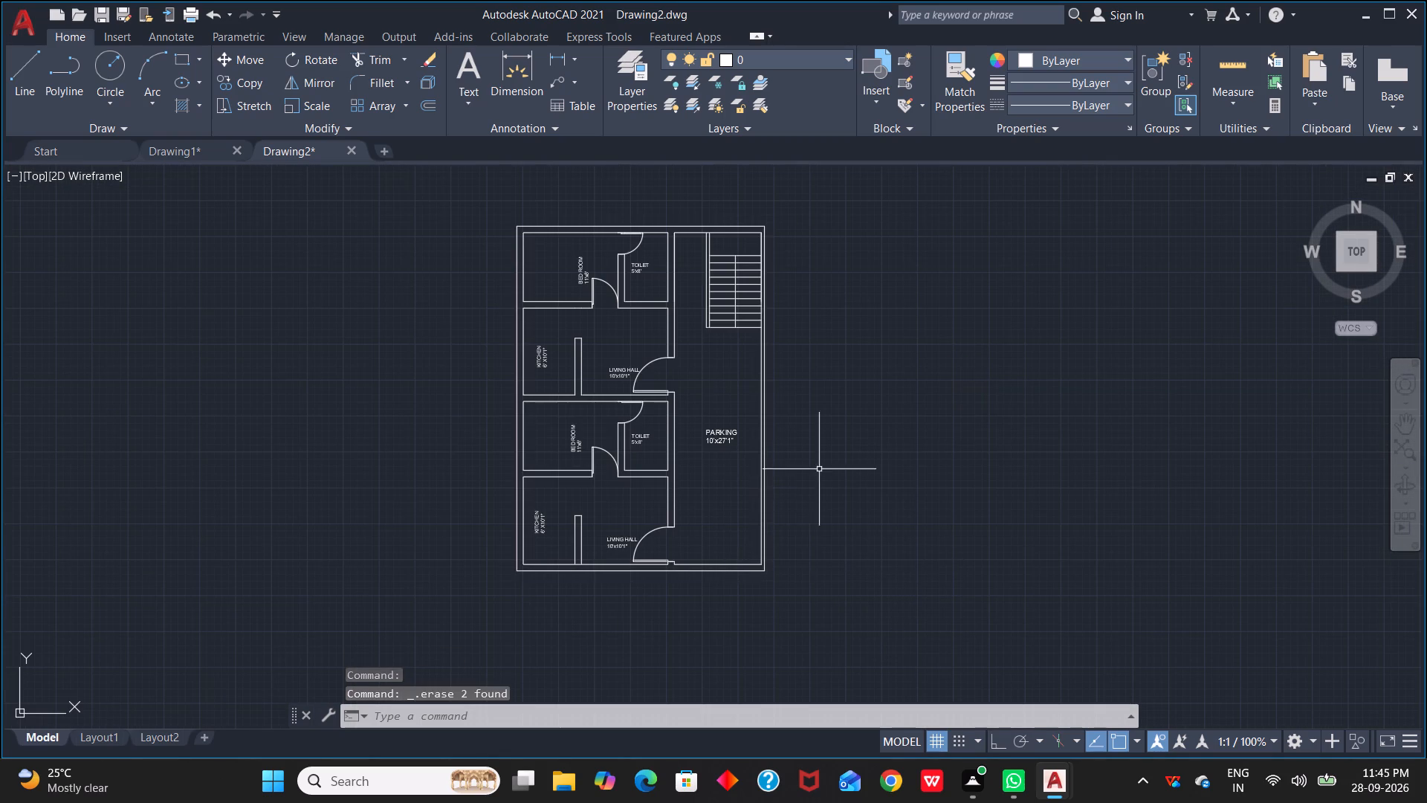
Review the floor plan's rooms, parking and placed doors.
scroll(821, 468, "up", 2)
middle_click_drag(795, 471, 1023, 405)
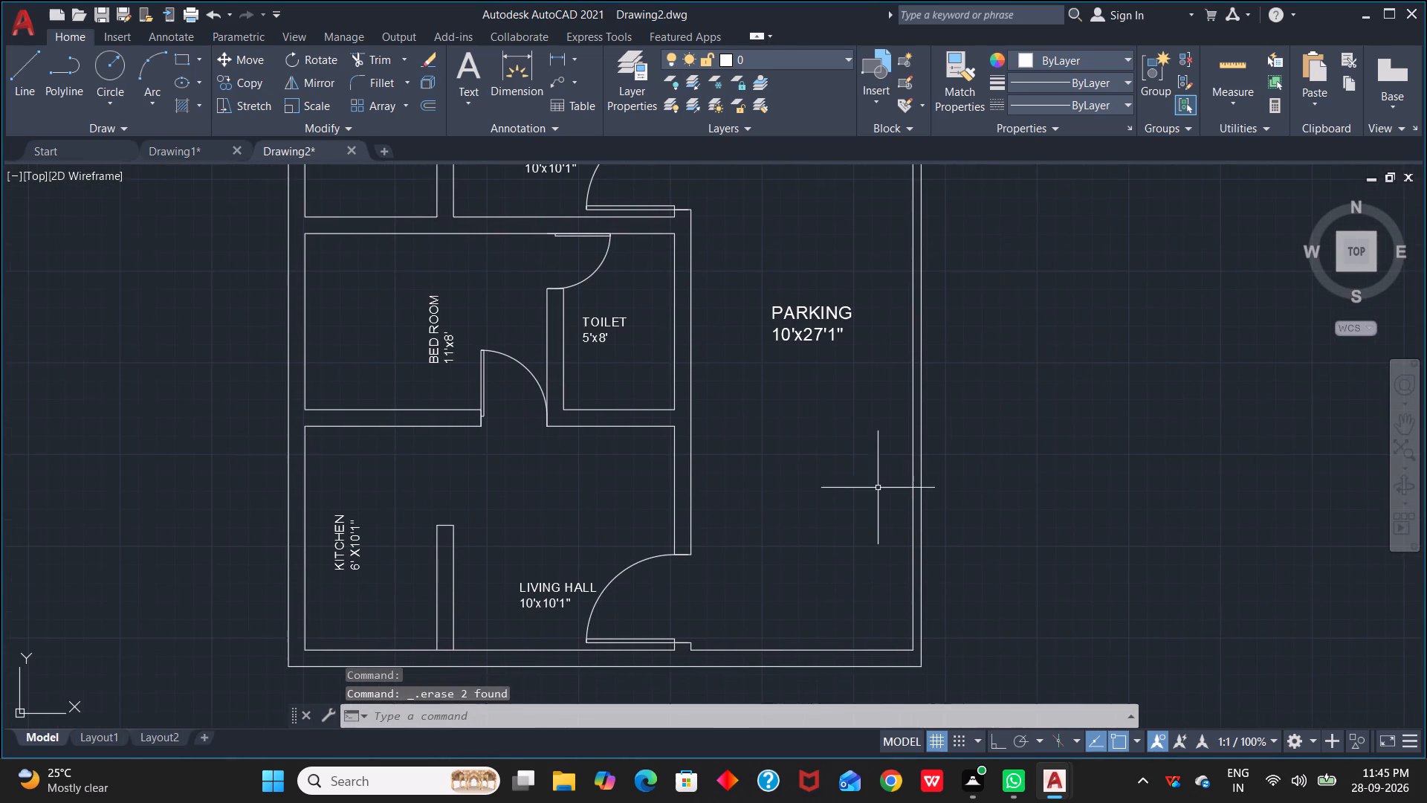
scroll(611, 467, "down", 1)
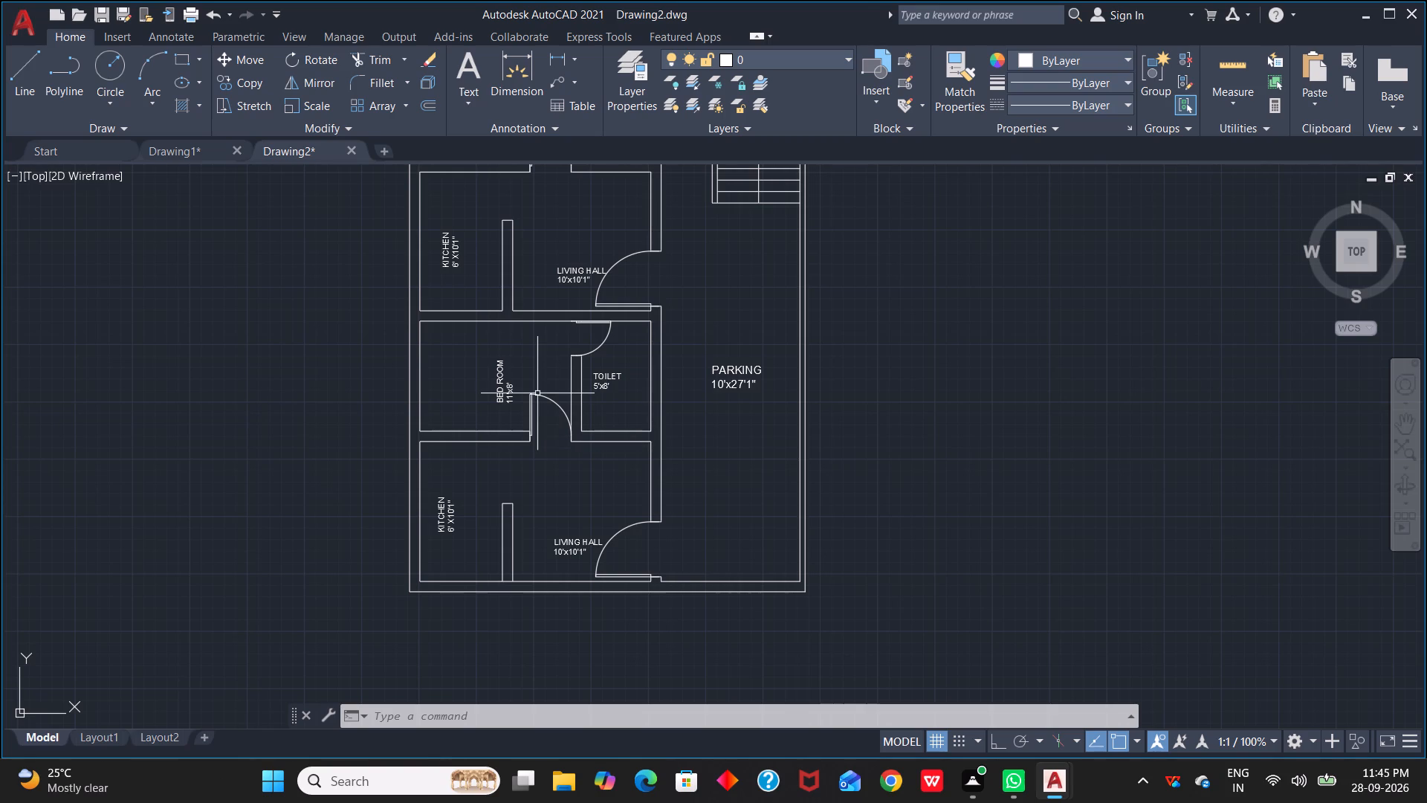
scroll(578, 260, "down", 2)
scroll(594, 318, "up", 2)
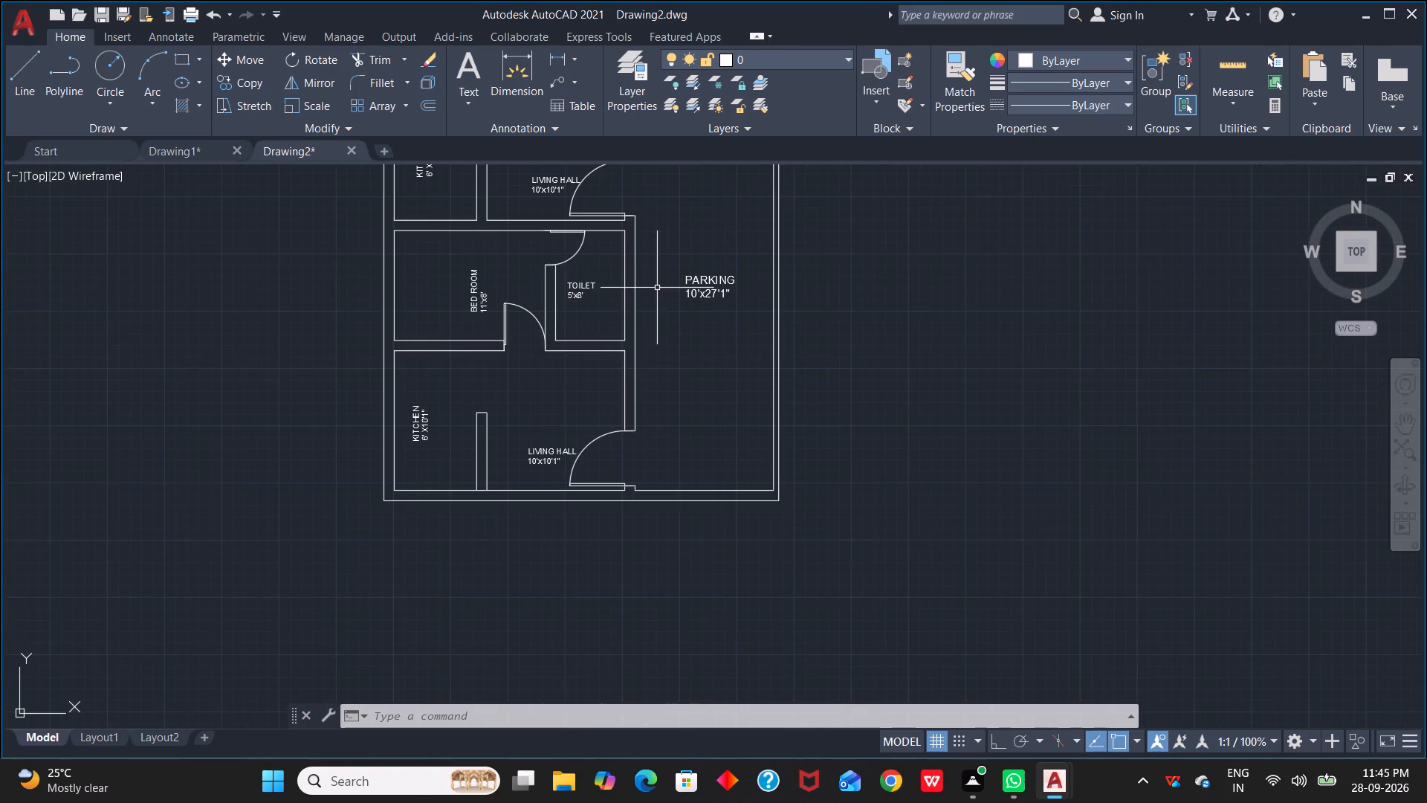
middle_click_drag(658, 288, 863, 500)
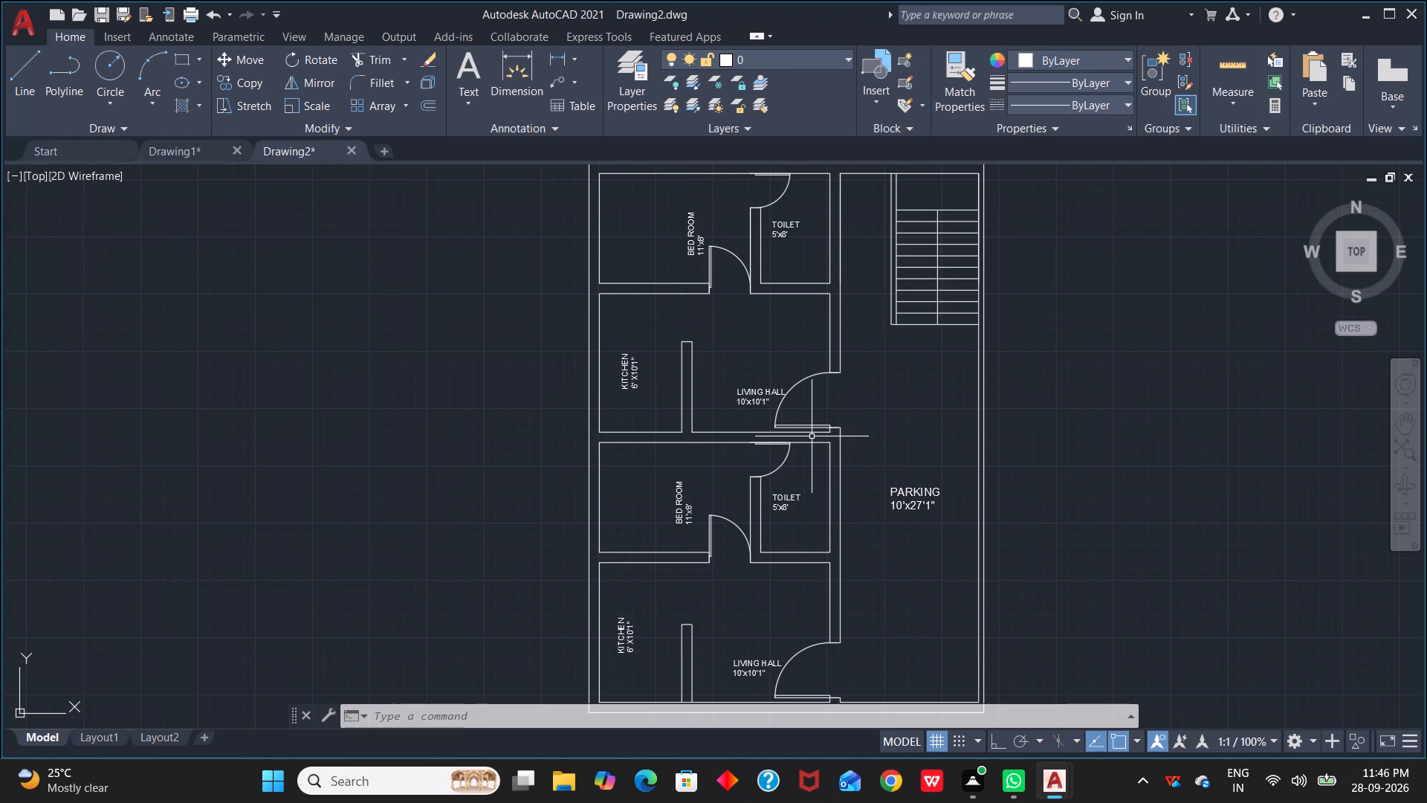
scroll(769, 373, "down", 3)
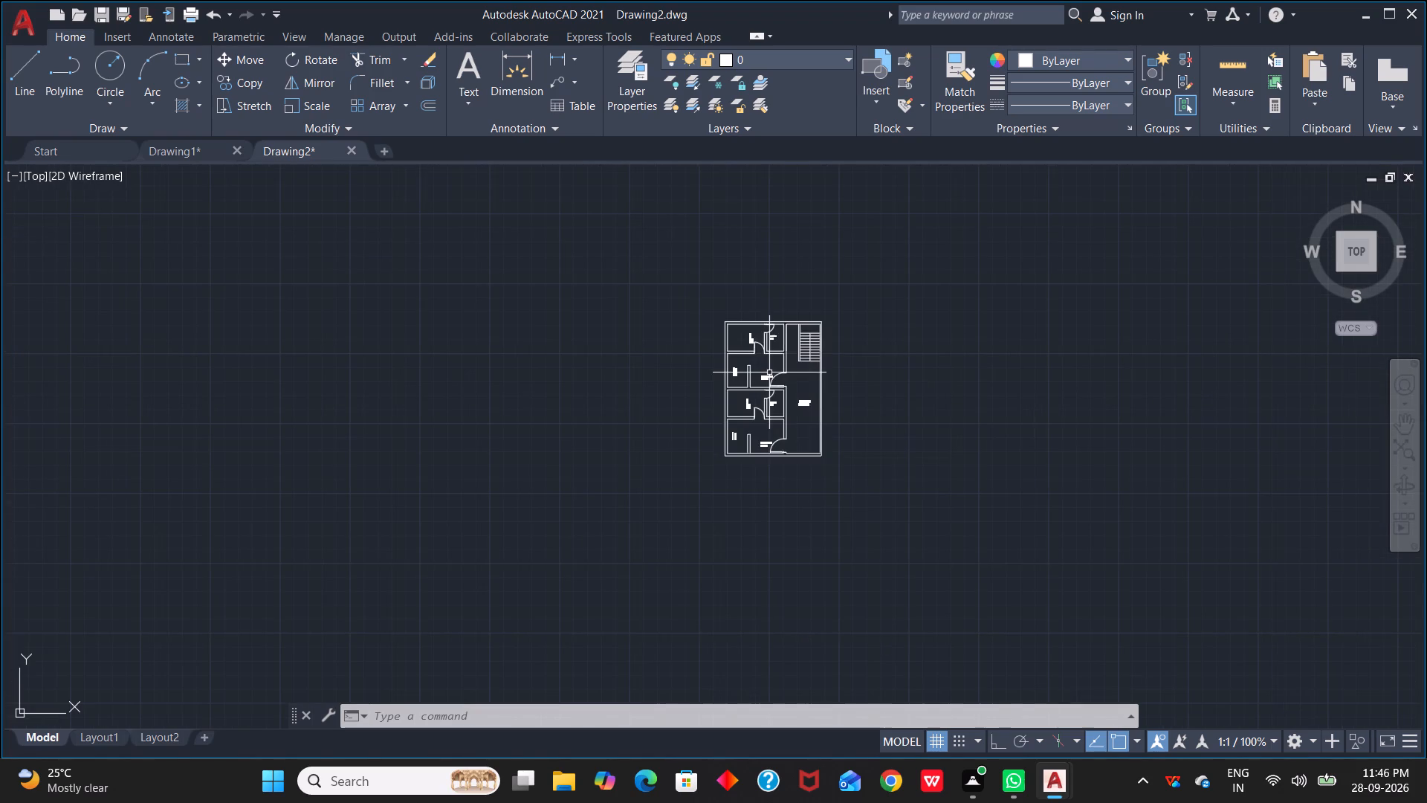
scroll(771, 373, "up", 2)
middle_click_drag(771, 373, 707, 386)
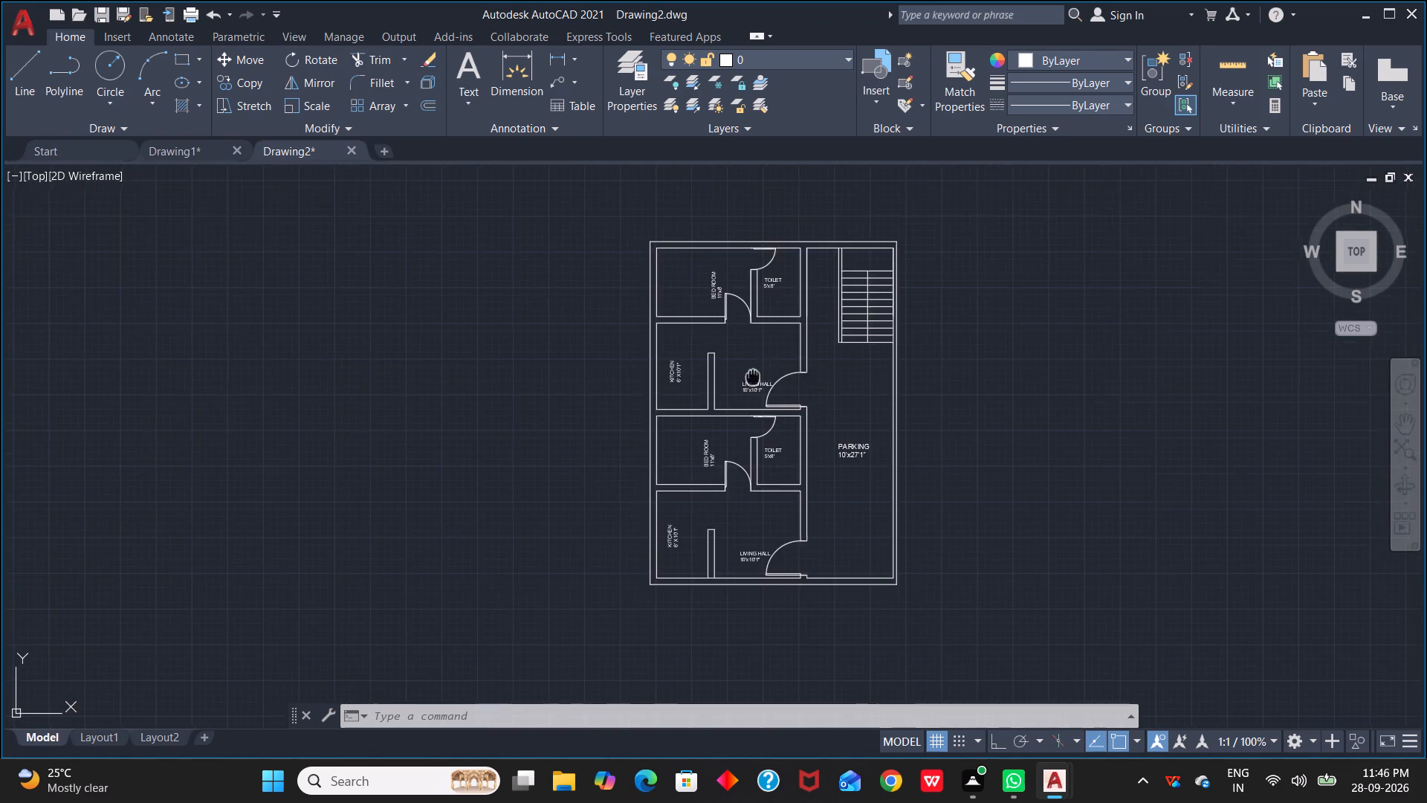
middle_click_drag(707, 386, 645, 396)
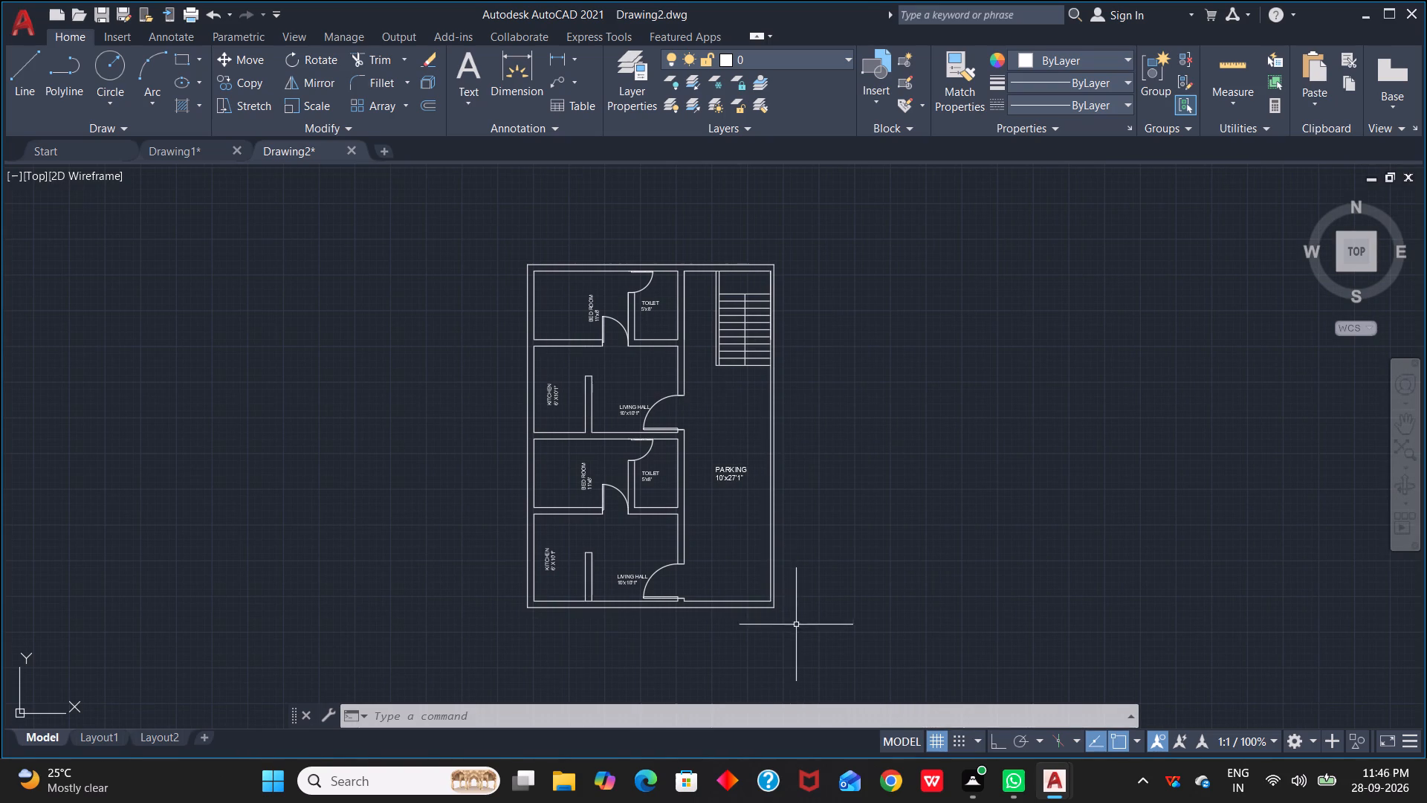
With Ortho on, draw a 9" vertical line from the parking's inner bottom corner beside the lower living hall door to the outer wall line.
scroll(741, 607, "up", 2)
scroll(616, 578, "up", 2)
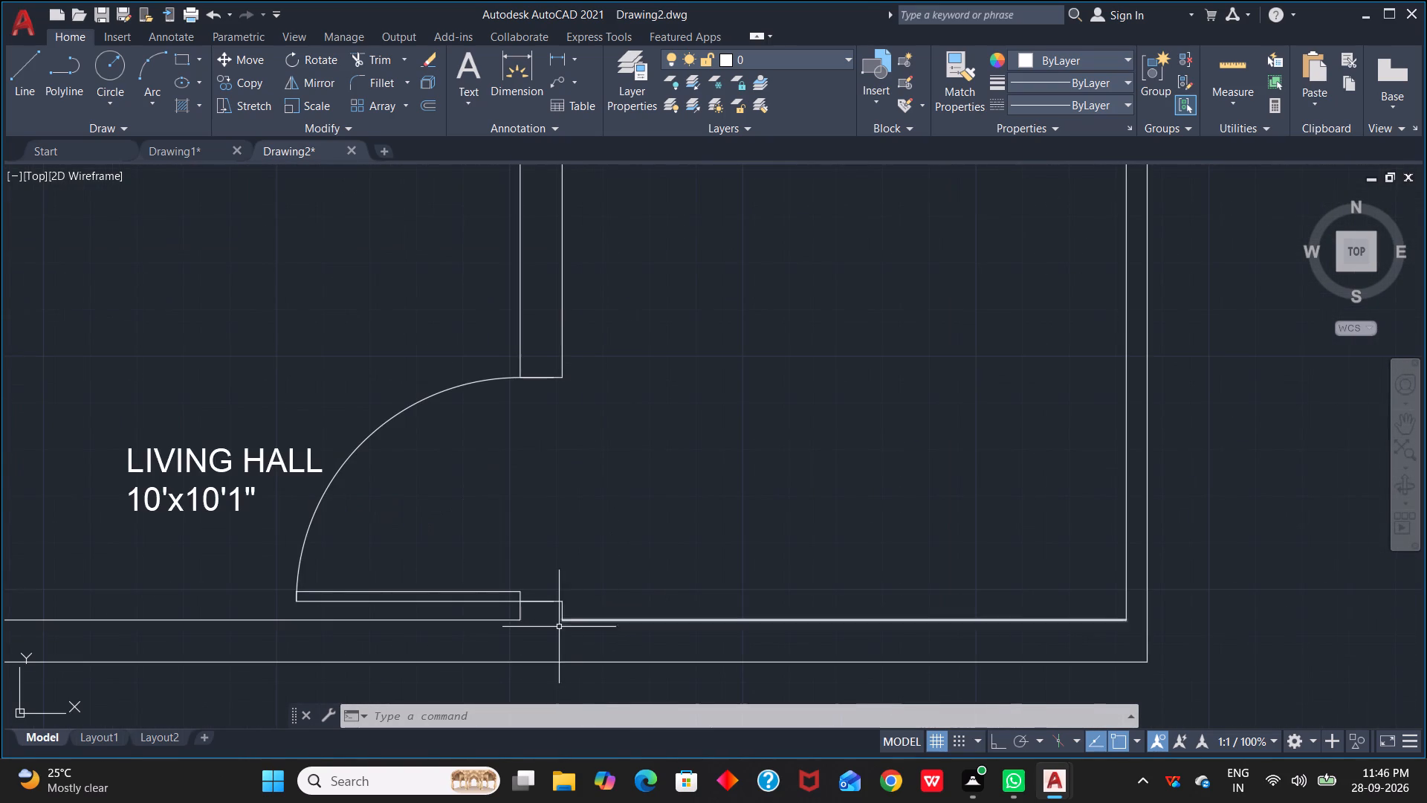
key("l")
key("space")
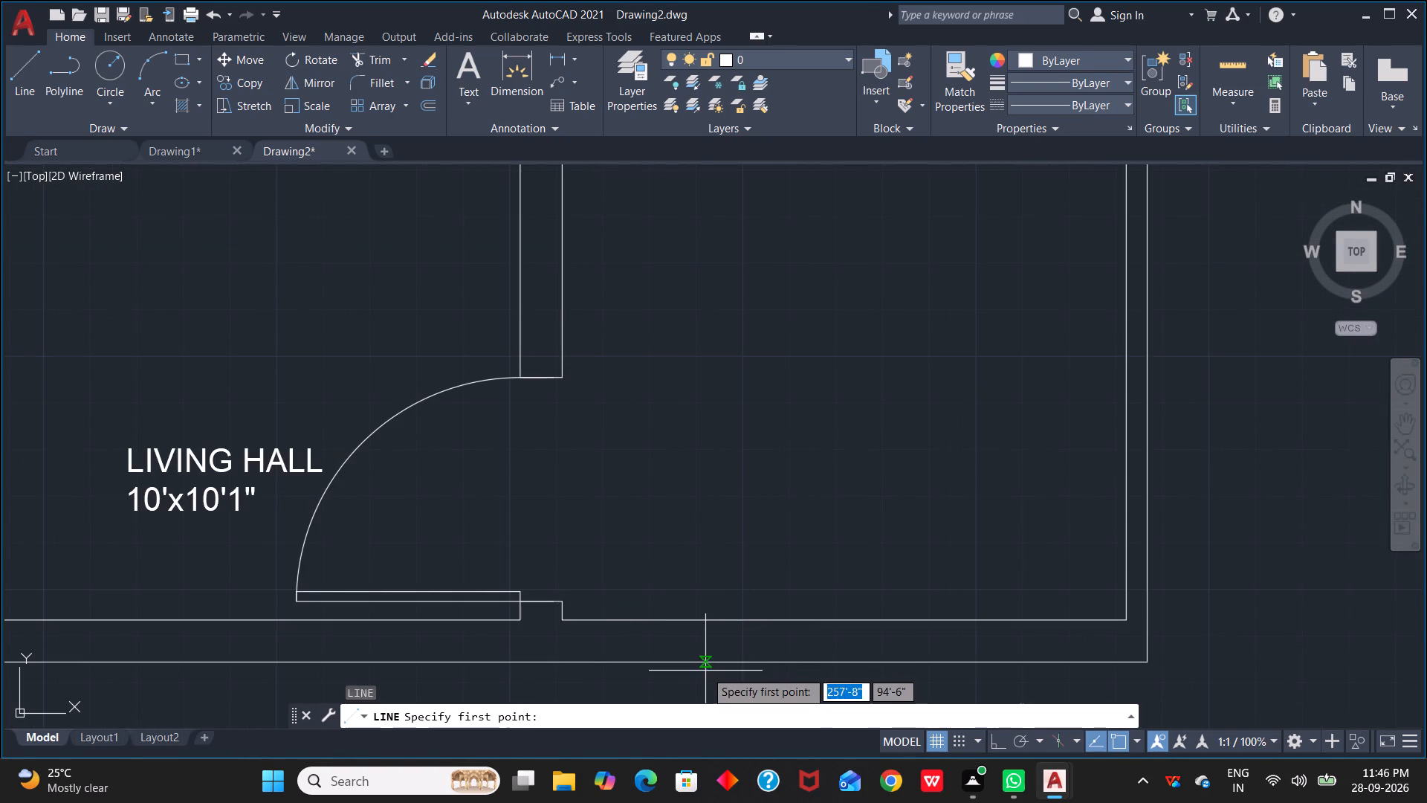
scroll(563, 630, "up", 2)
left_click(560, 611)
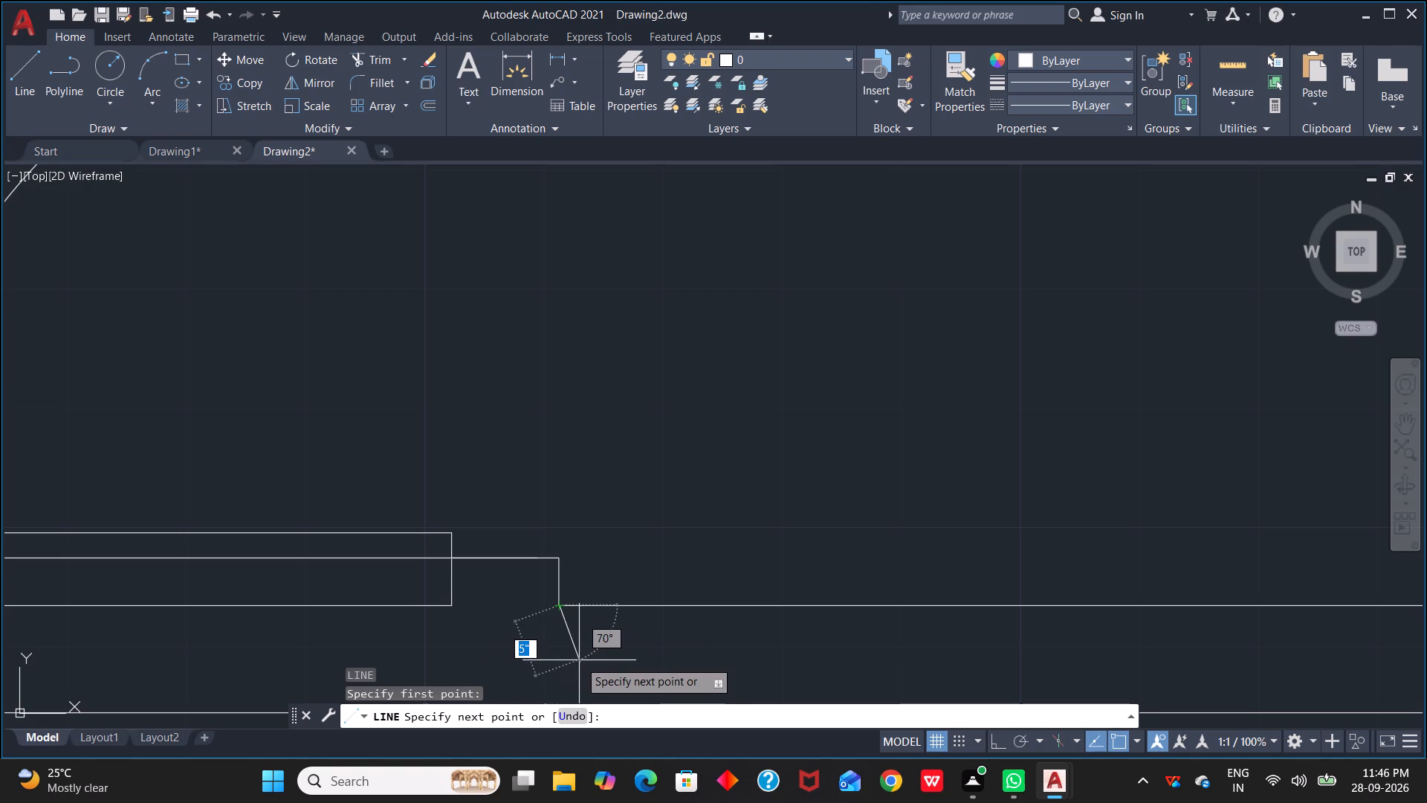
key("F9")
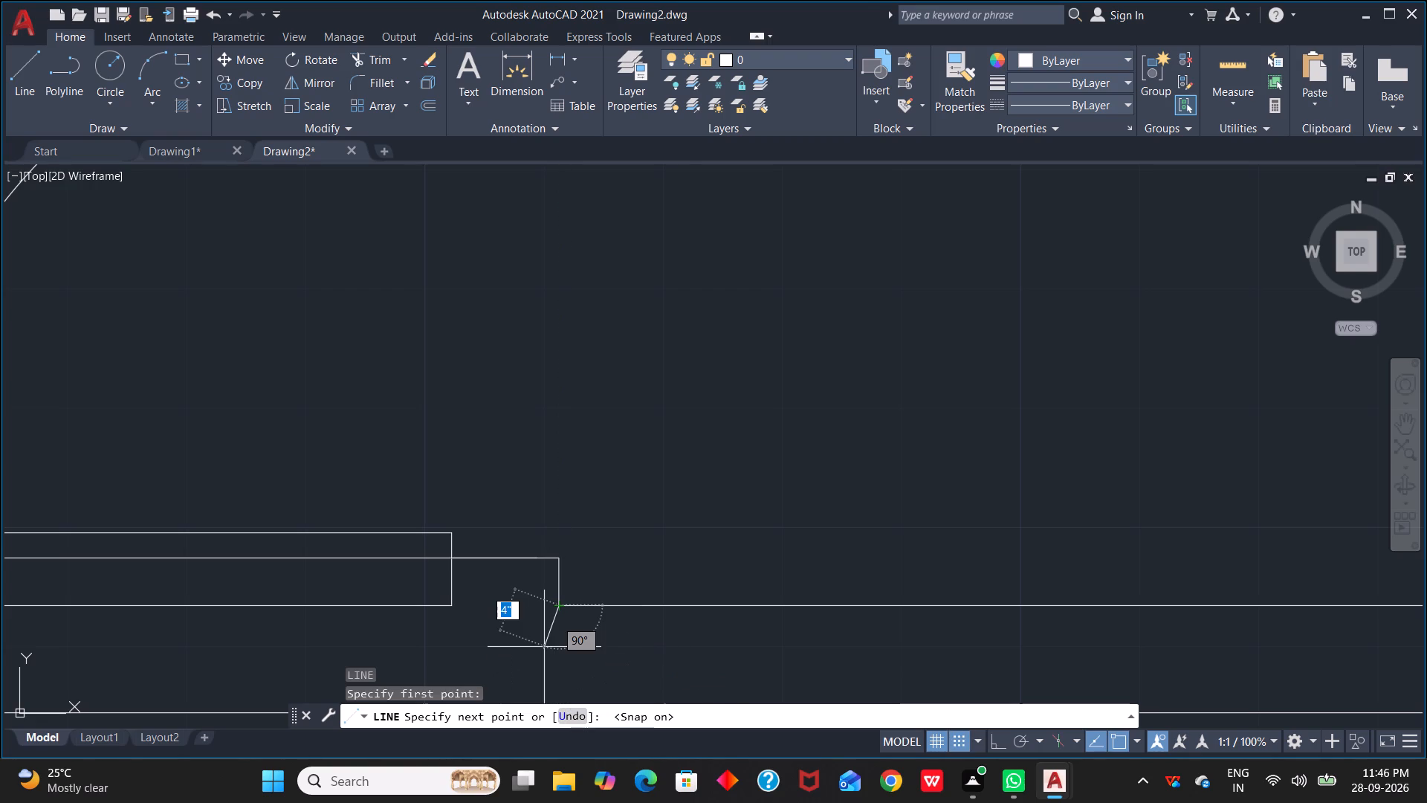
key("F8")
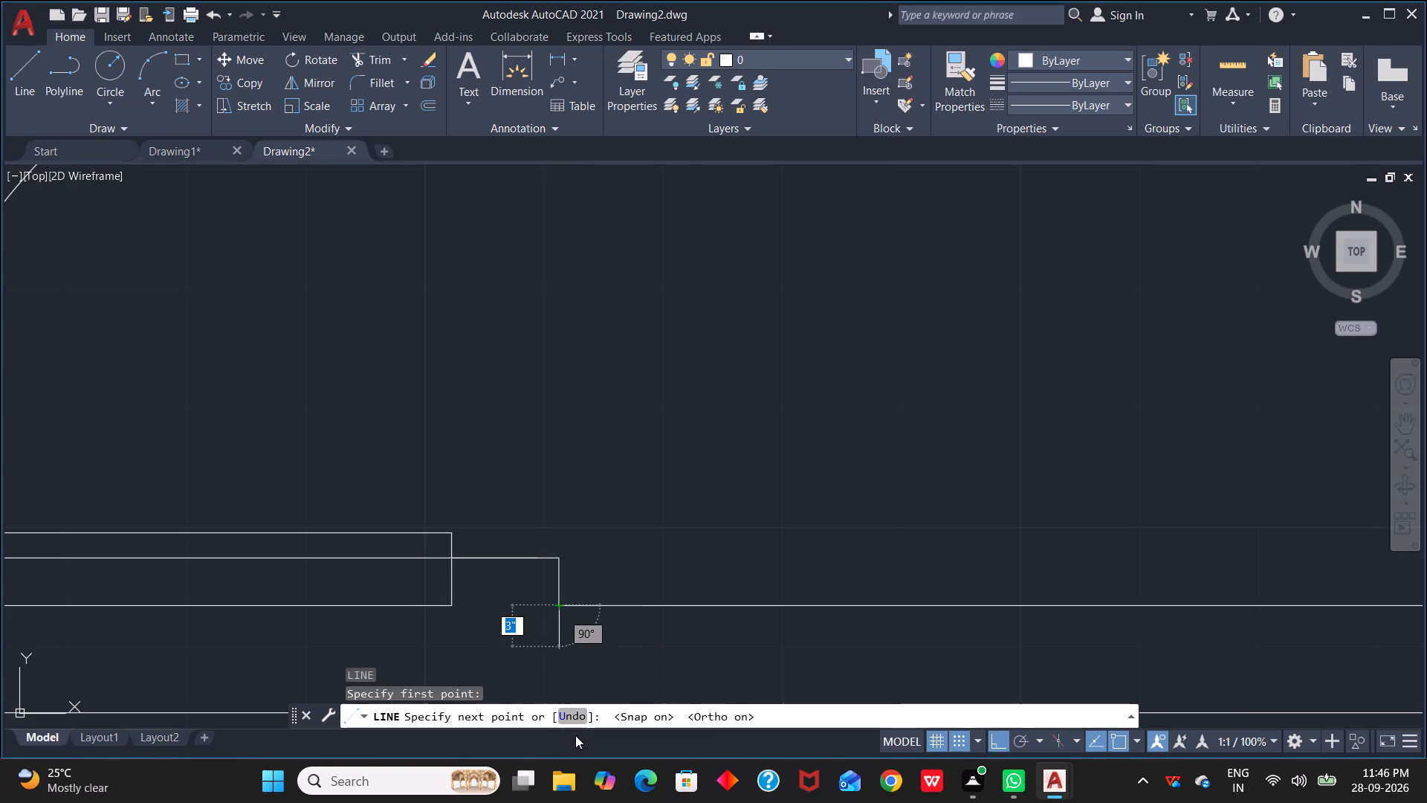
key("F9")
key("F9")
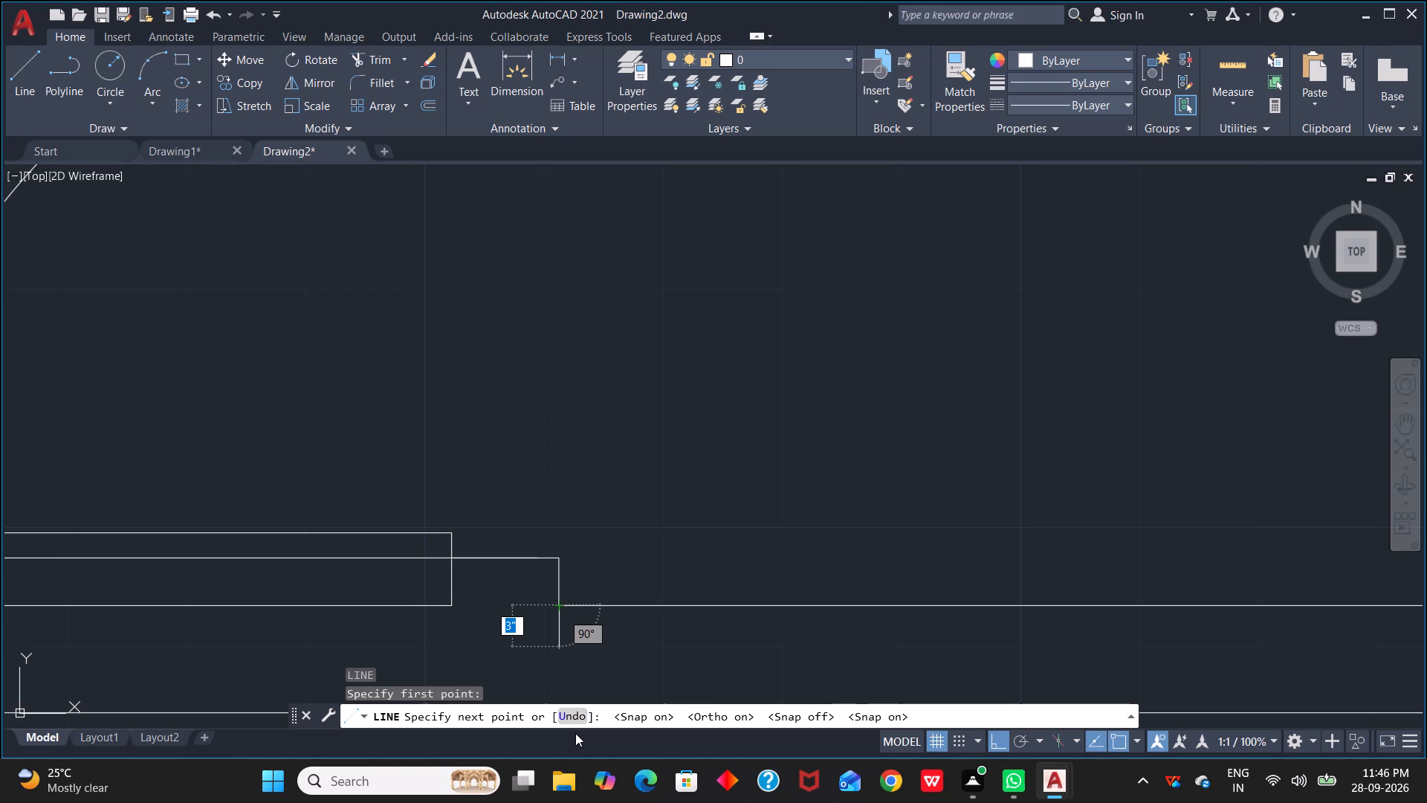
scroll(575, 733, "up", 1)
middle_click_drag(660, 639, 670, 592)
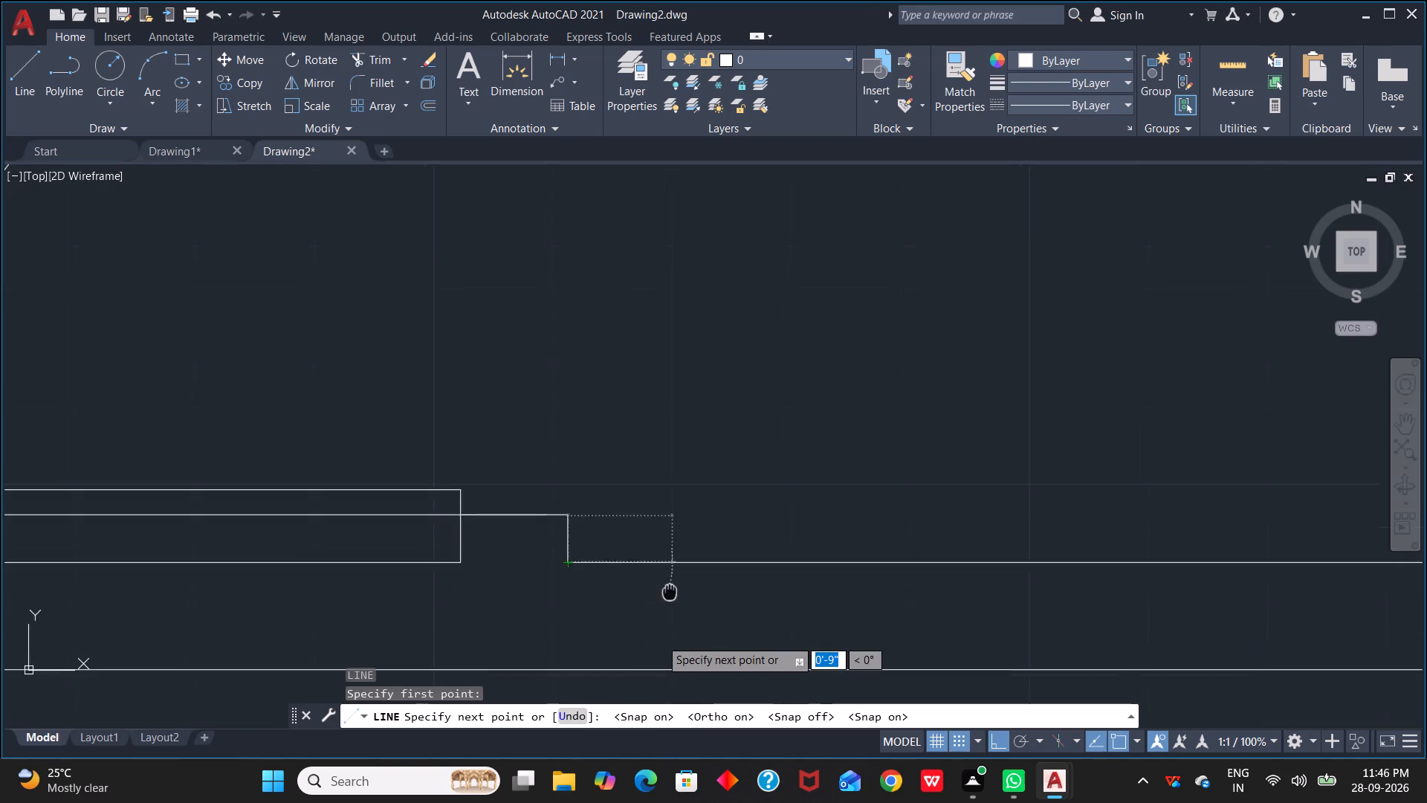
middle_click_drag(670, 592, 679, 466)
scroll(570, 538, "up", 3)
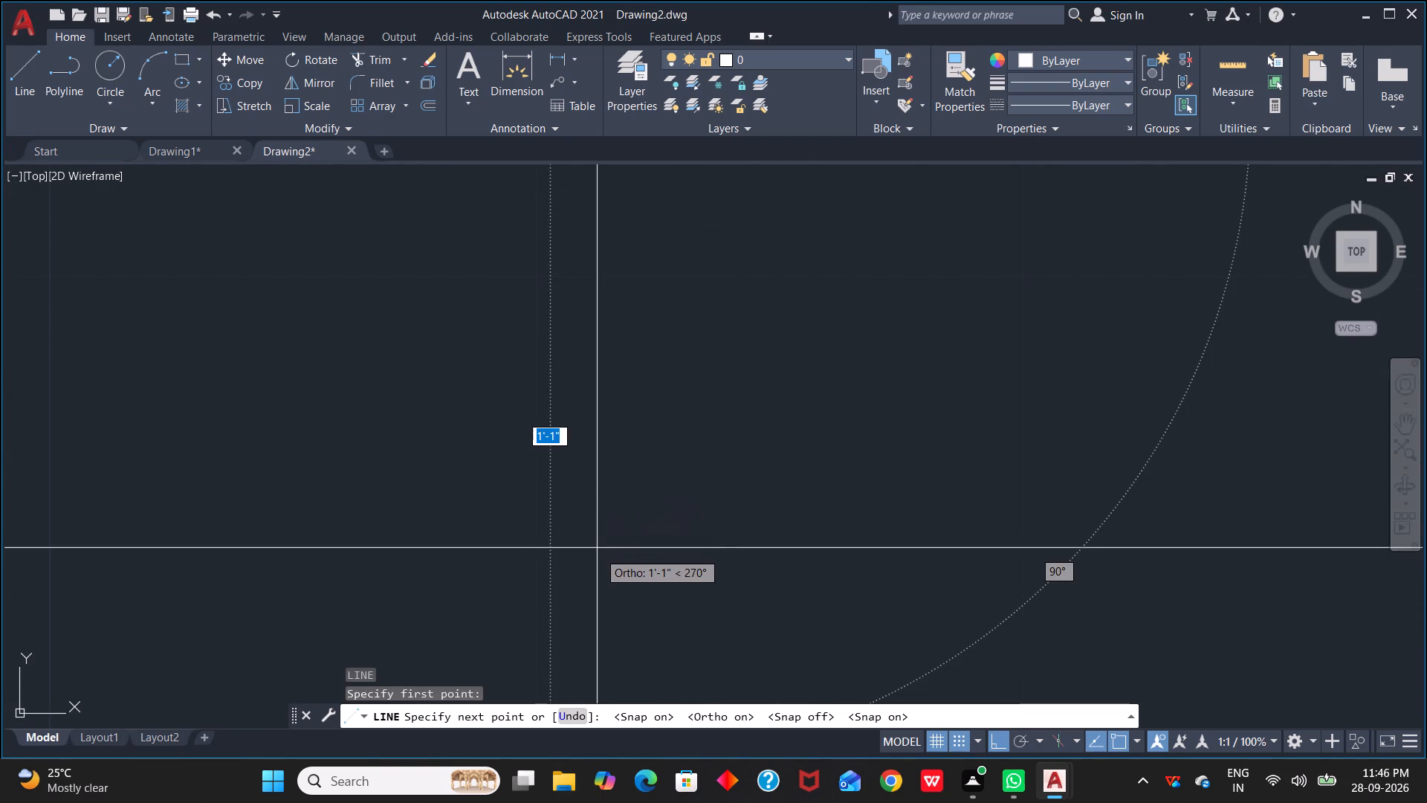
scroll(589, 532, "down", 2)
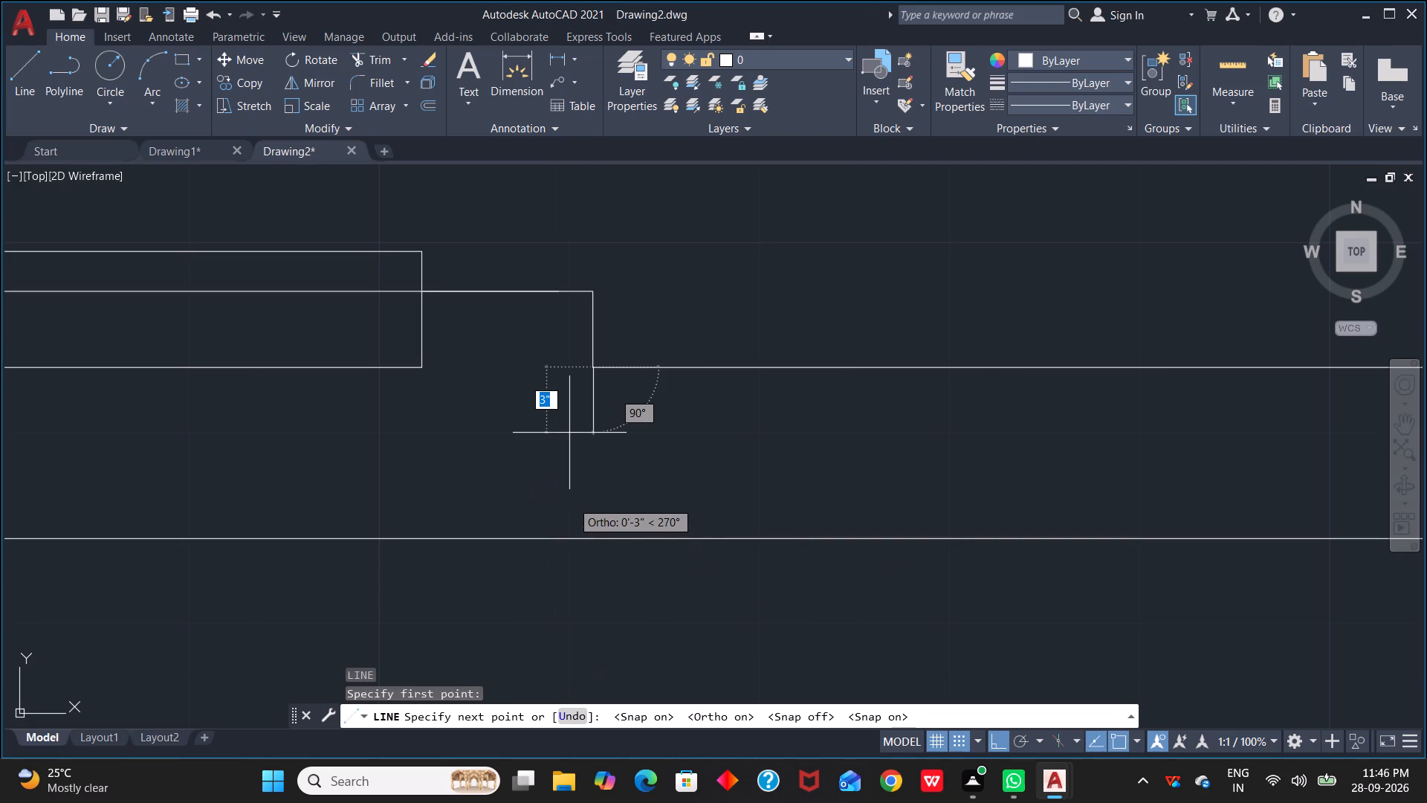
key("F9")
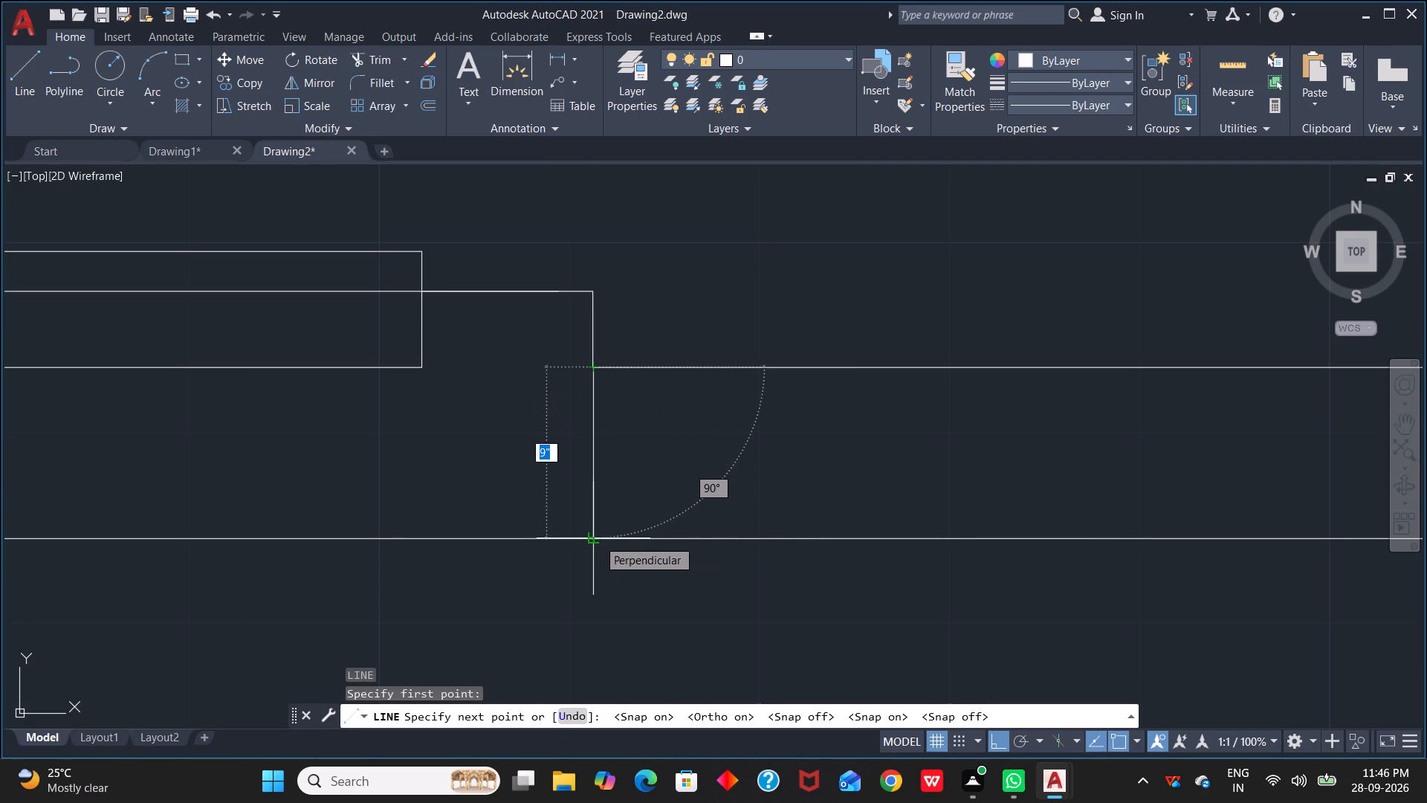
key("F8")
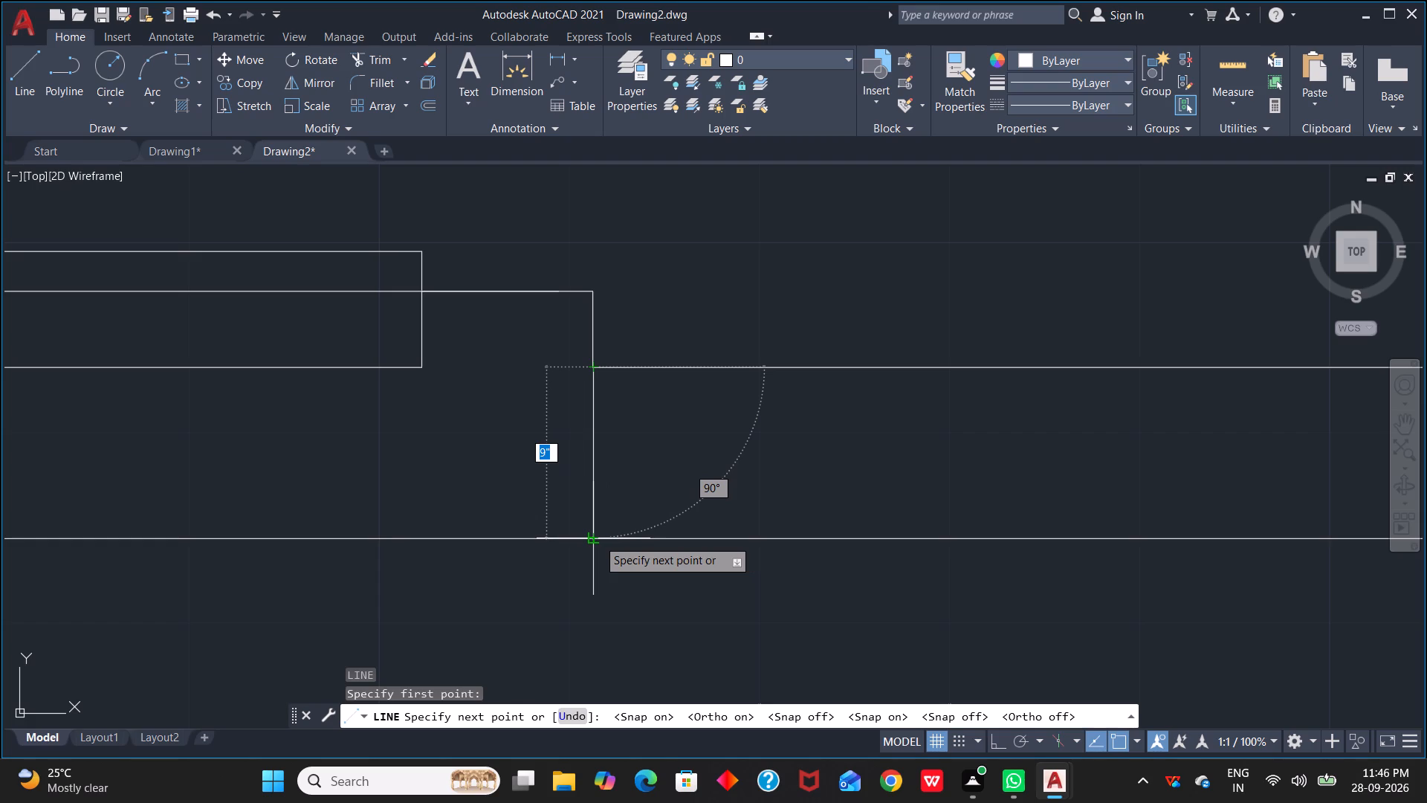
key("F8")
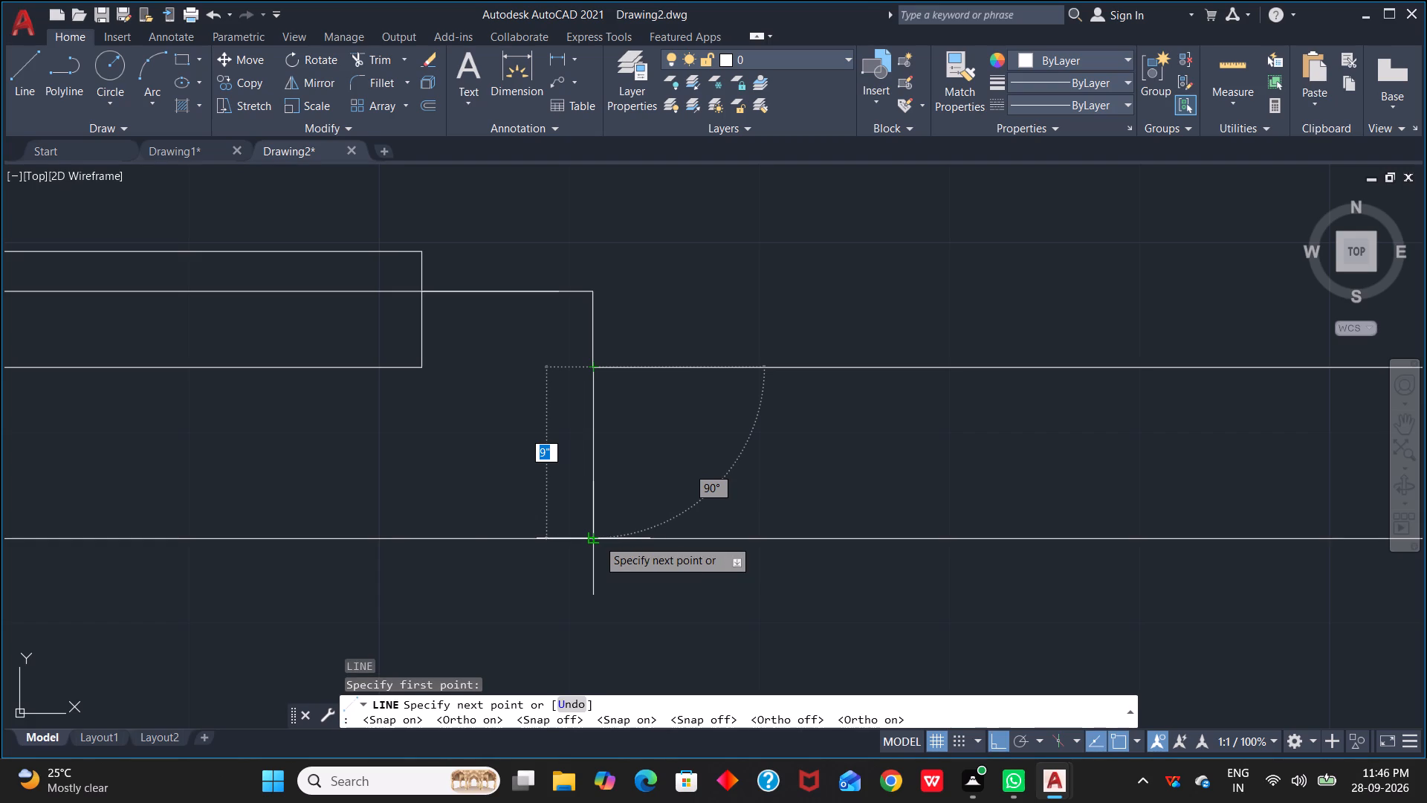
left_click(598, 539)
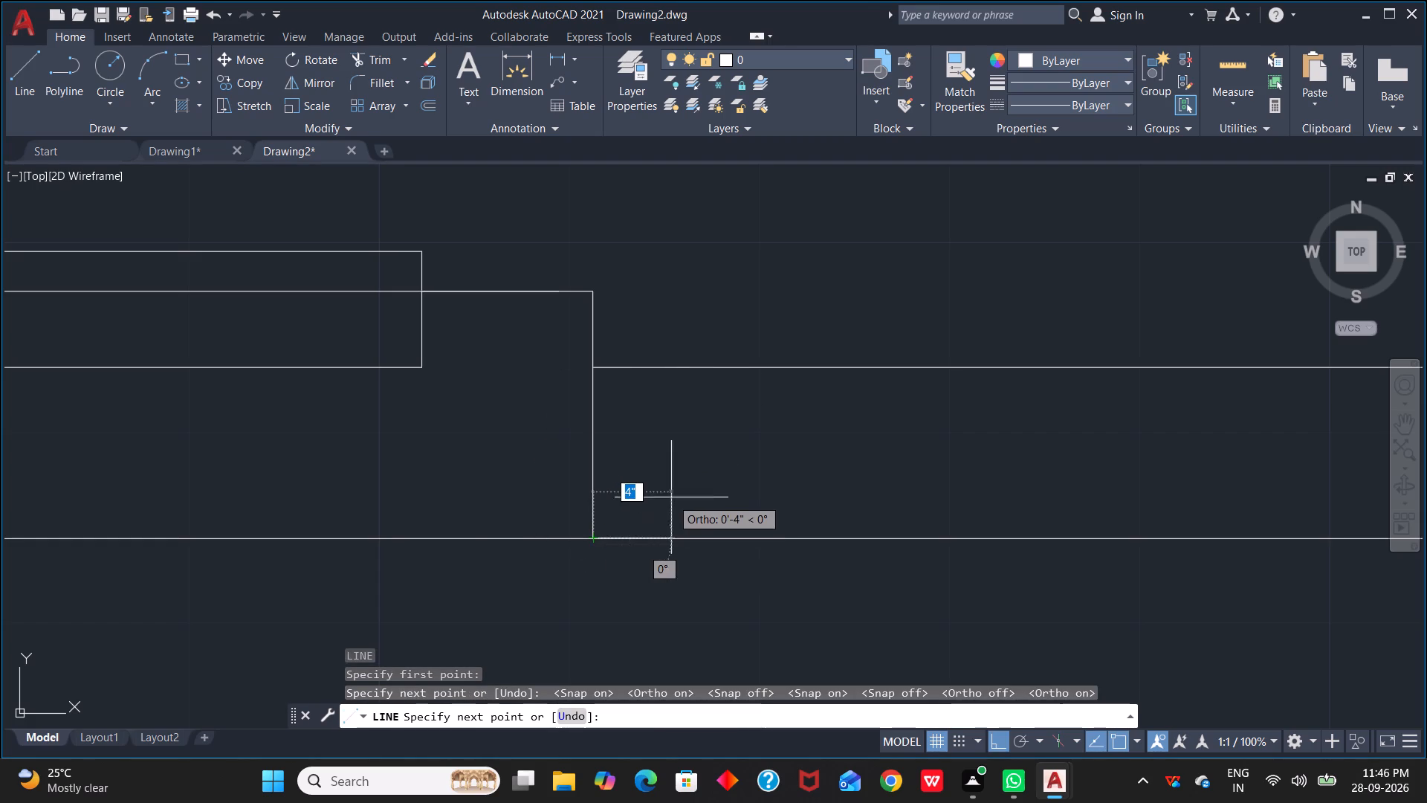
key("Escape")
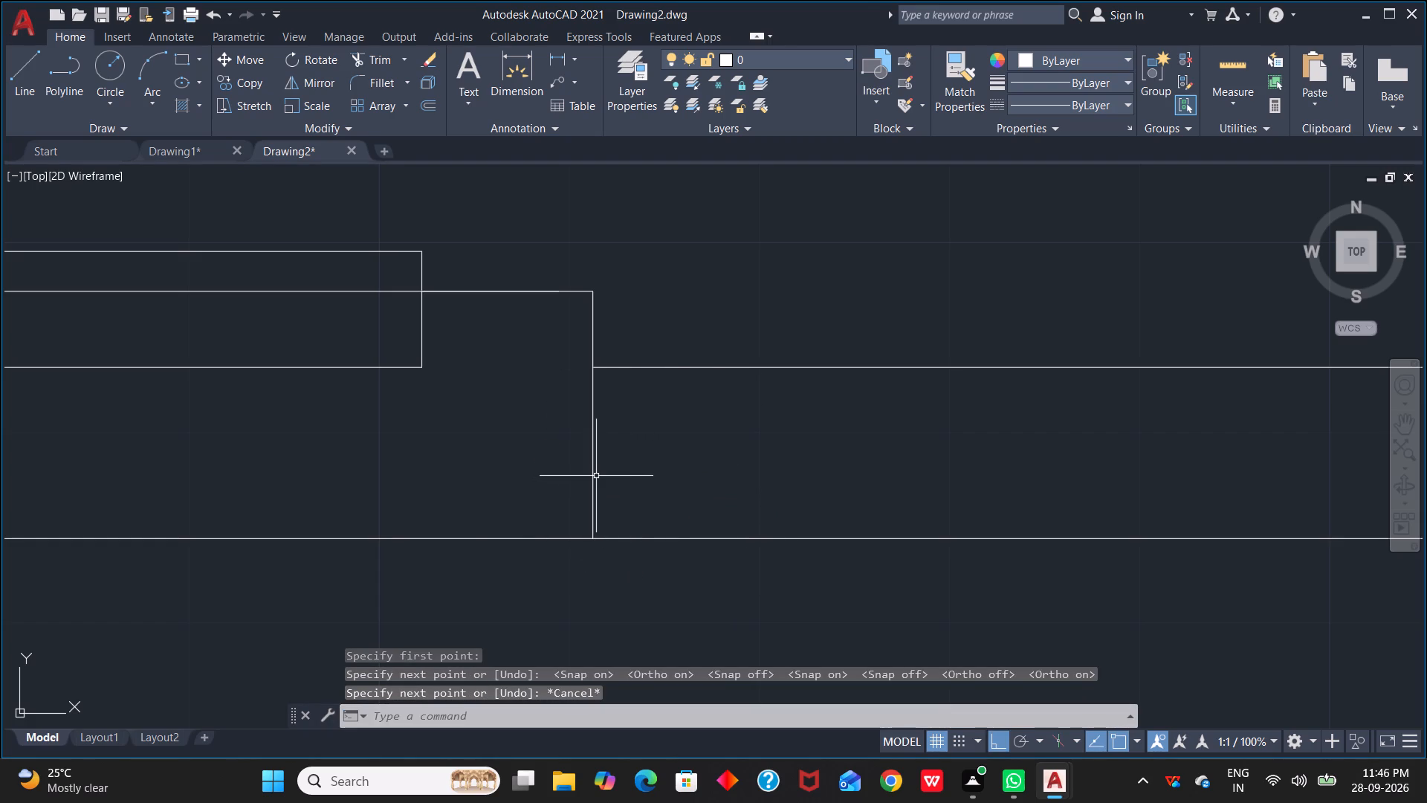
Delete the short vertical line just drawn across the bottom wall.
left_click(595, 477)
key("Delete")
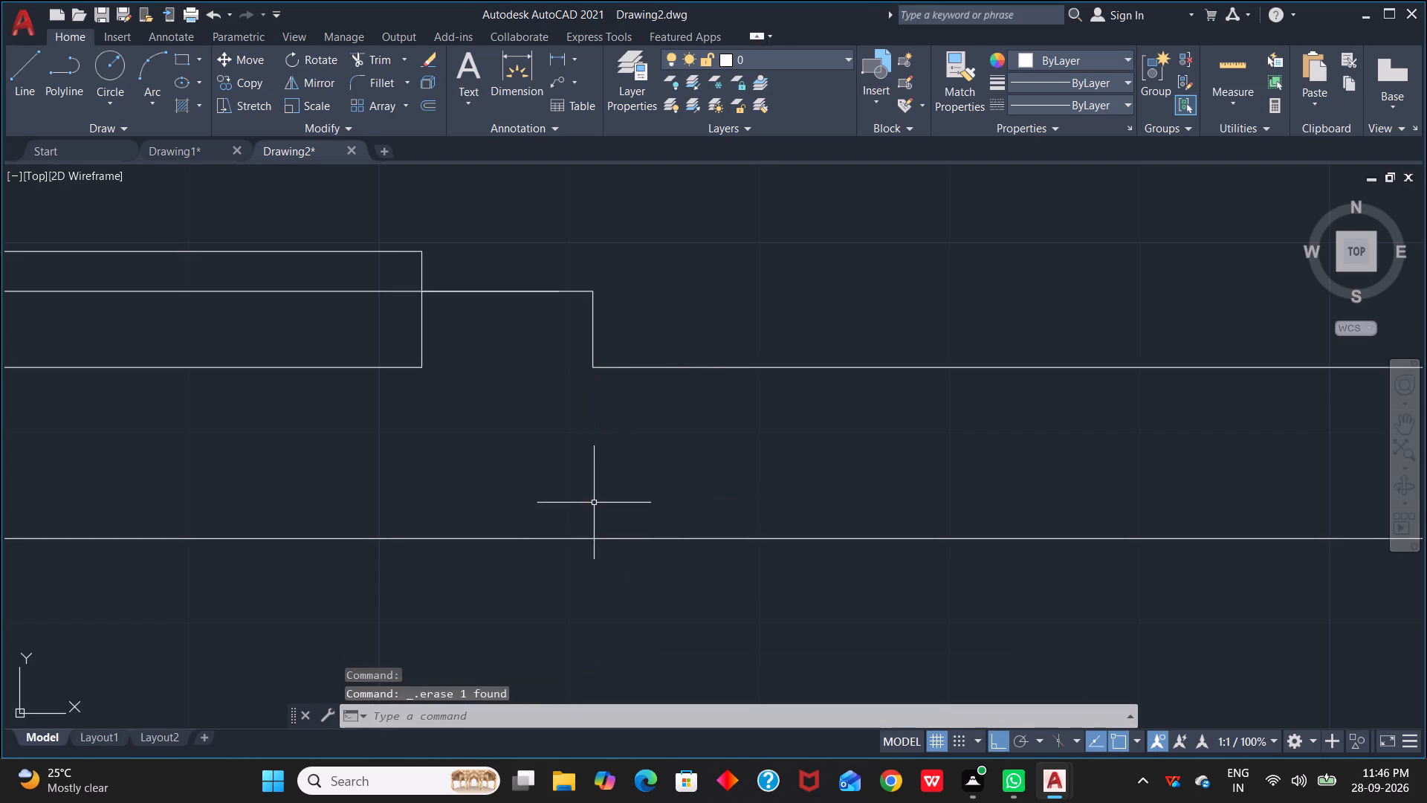
Draw a closed 10' by 9" horizontal rectangle from lines in the empty area beside the floor plan's parking.
scroll(615, 450, "down", 4)
scroll(689, 350, "down", 2)
middle_click_drag(873, 470, 337, 494)
scroll(260, 442, "up", 2)
scroll(260, 442, "down", 1)
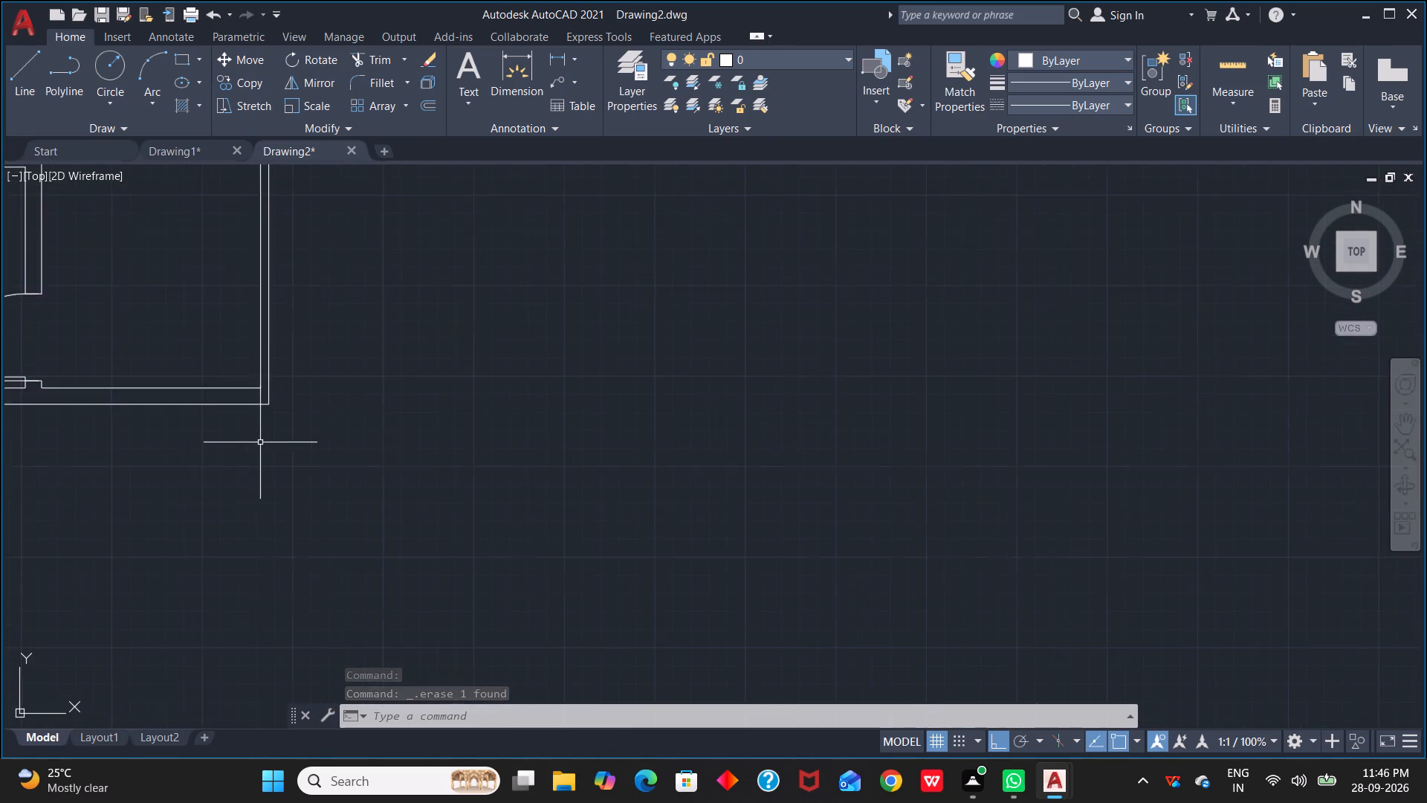
scroll(260, 442, "down", 1)
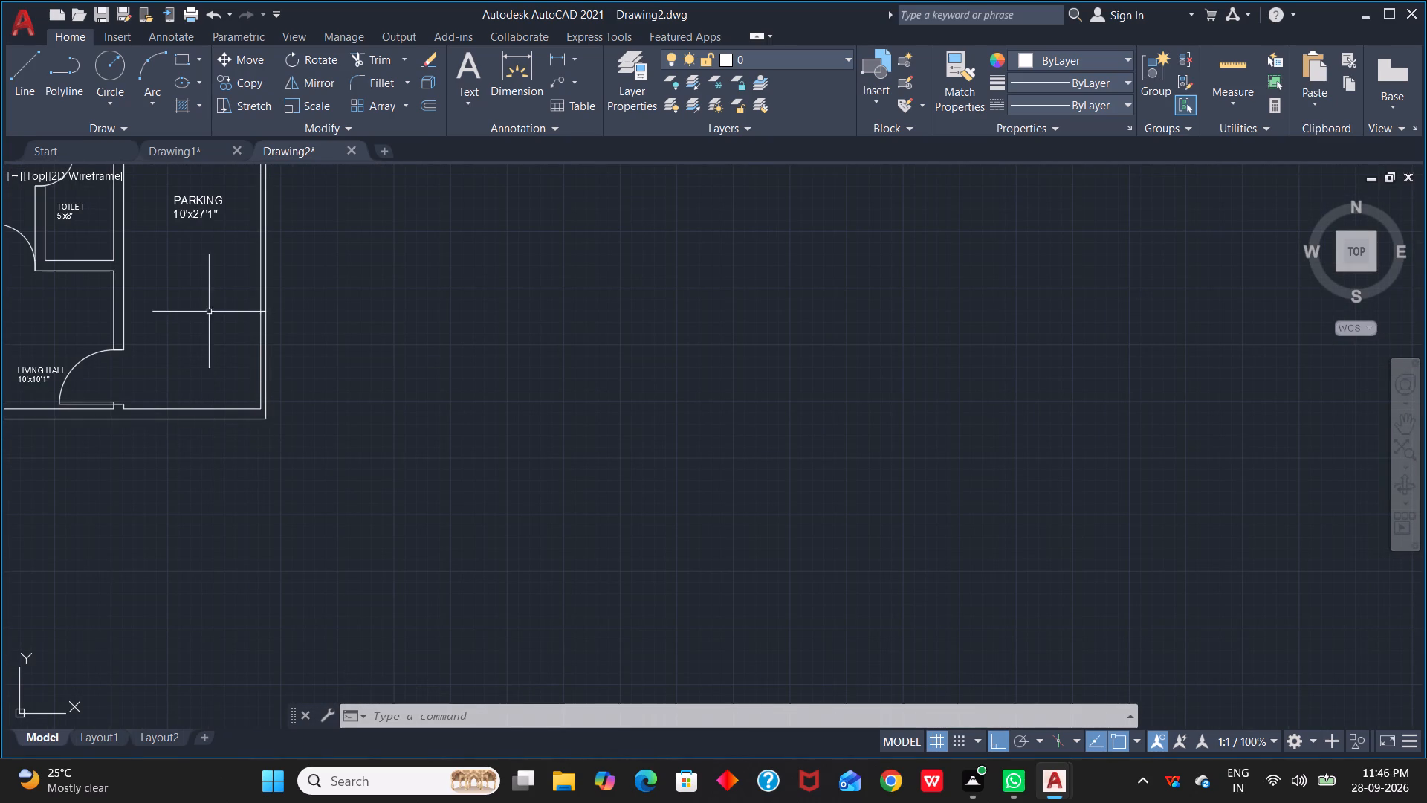
left_click(476, 350)
key("Escape")
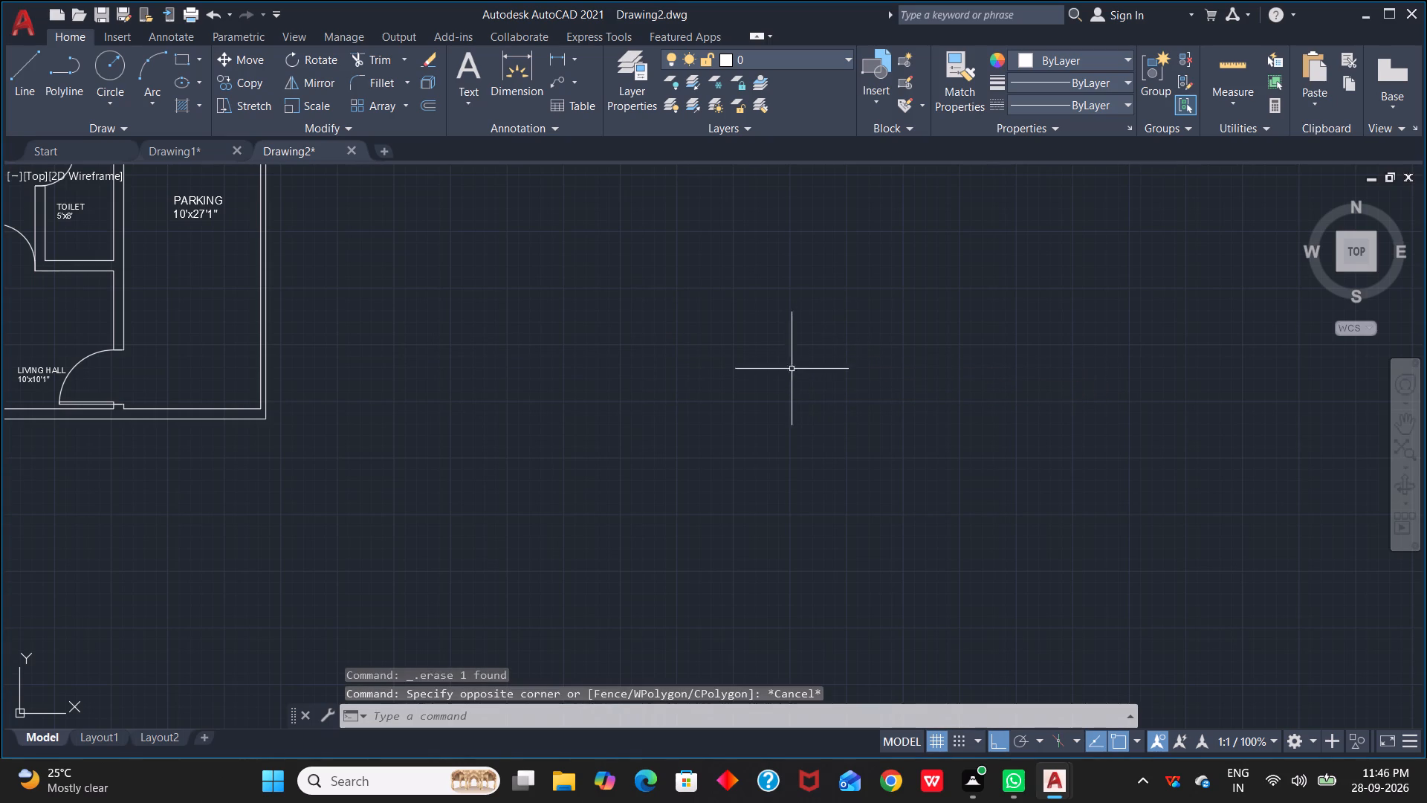
key("l")
key("space")
left_click(728, 303)
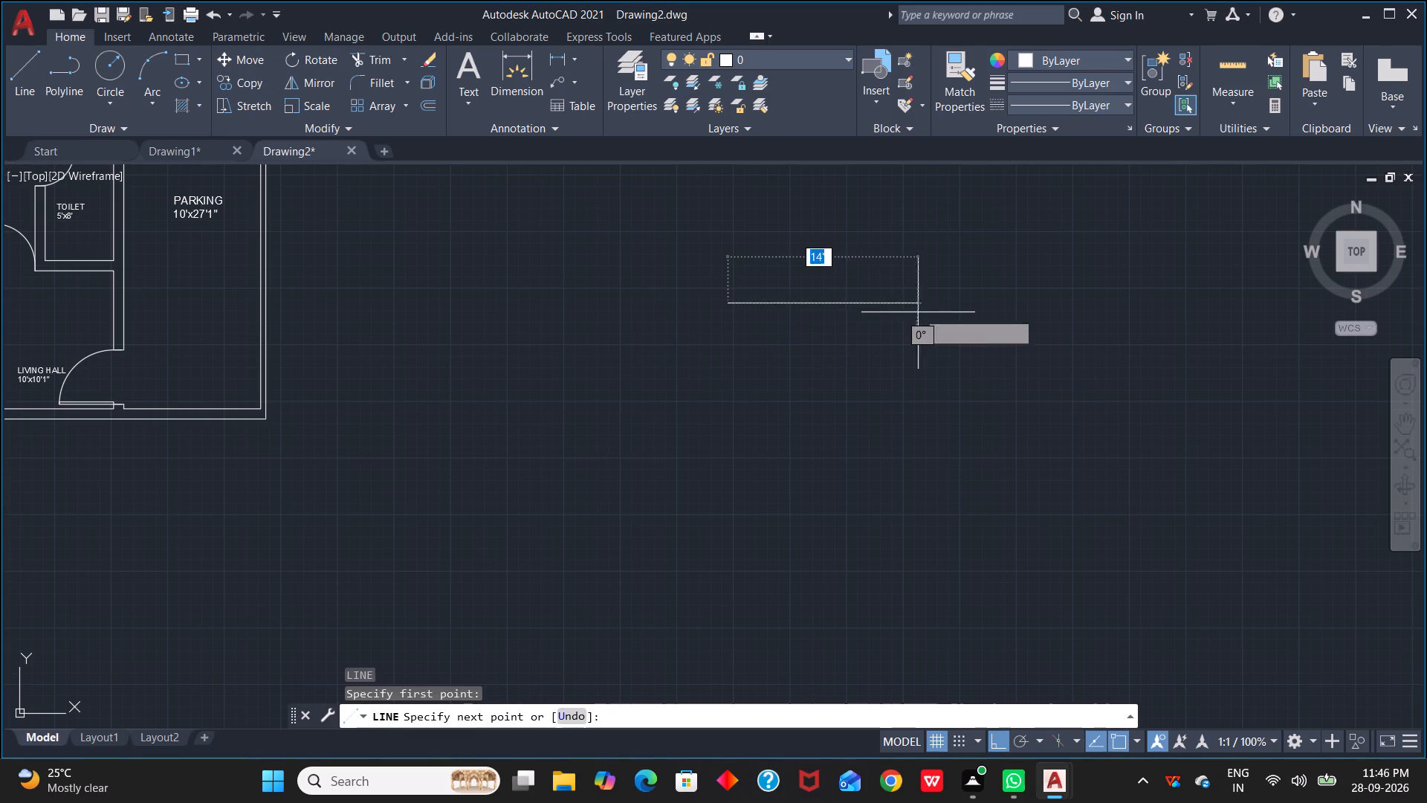
type("10'")
key("Return")
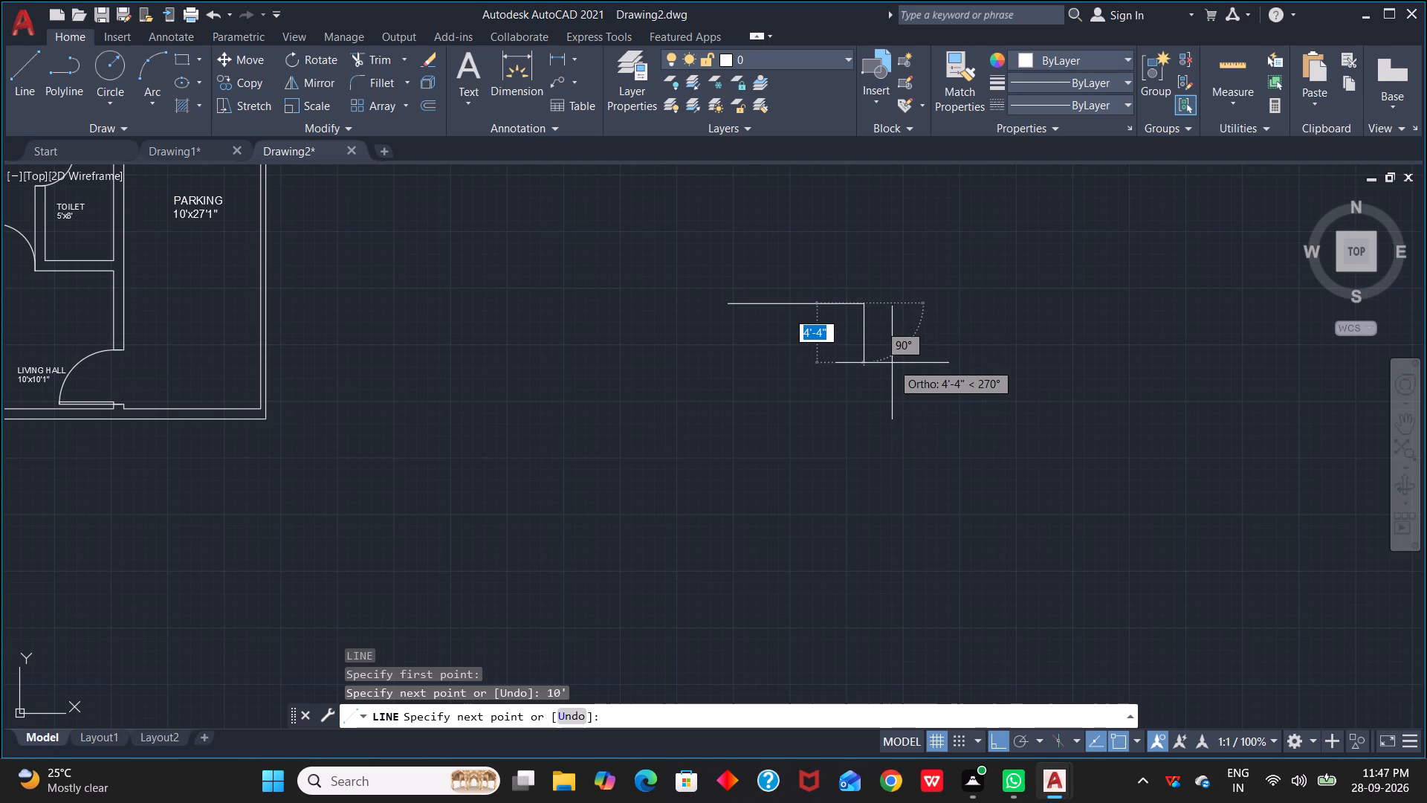
key("9")
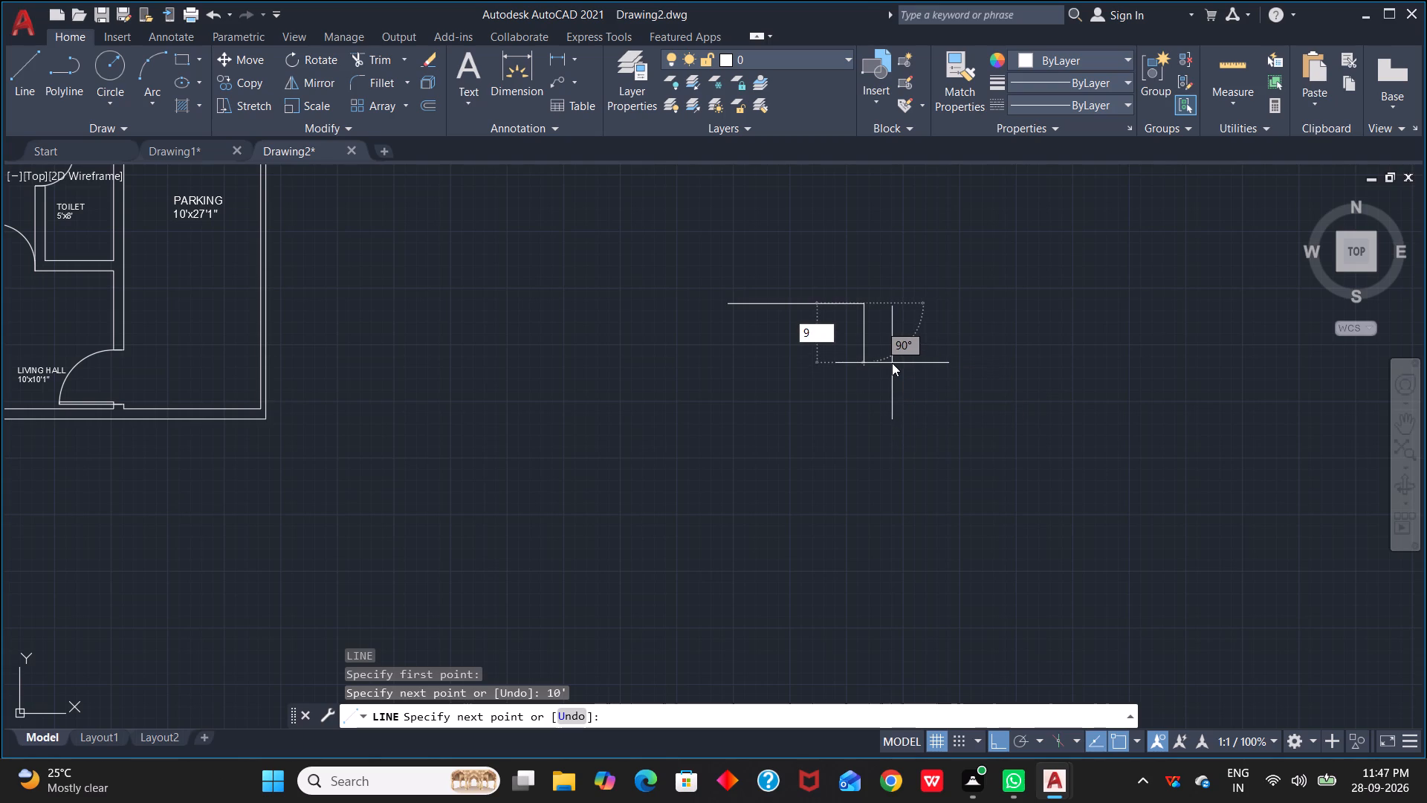
key("shift+quotedbl")
key("Return")
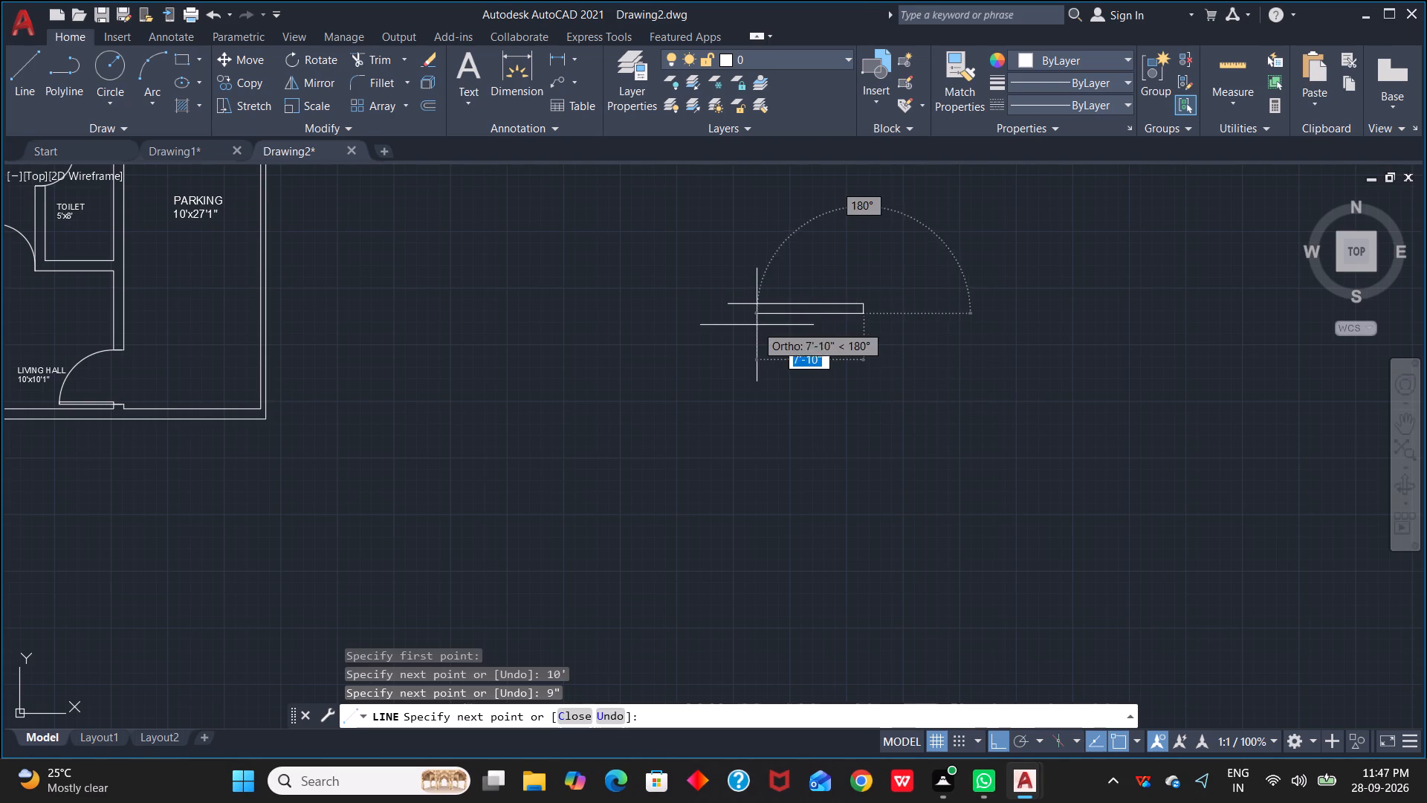
scroll(728, 326, "up", 2)
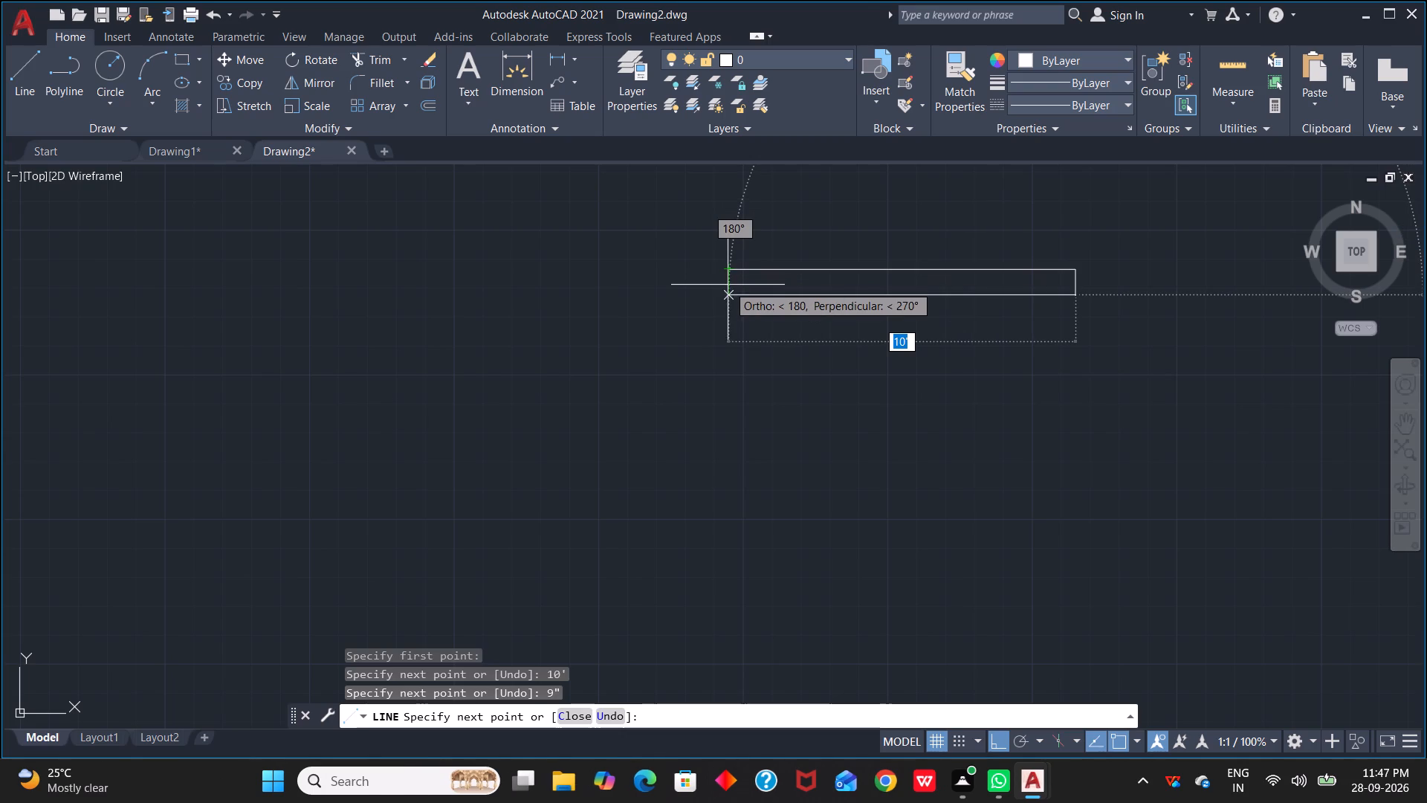
left_click(728, 296)
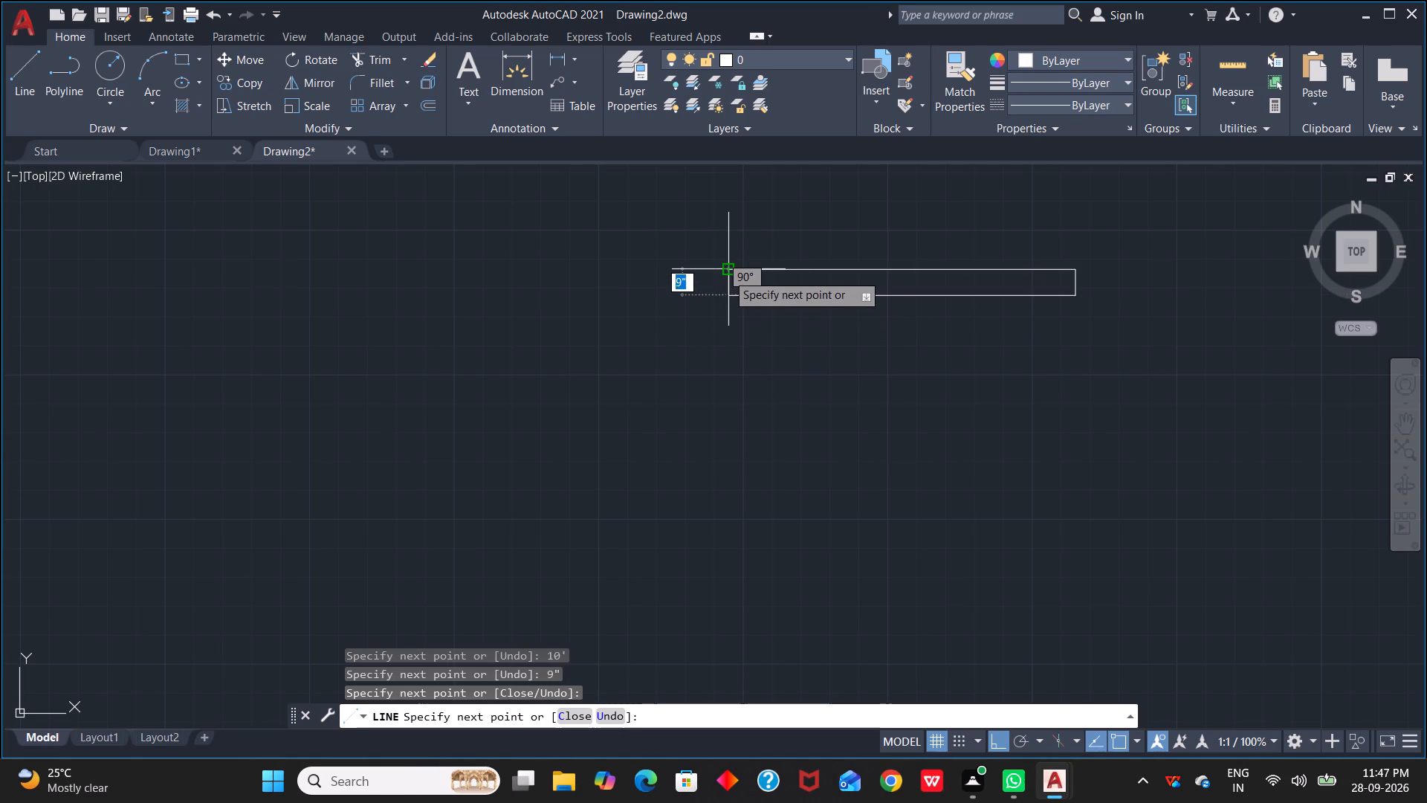
type("C")
key("space")
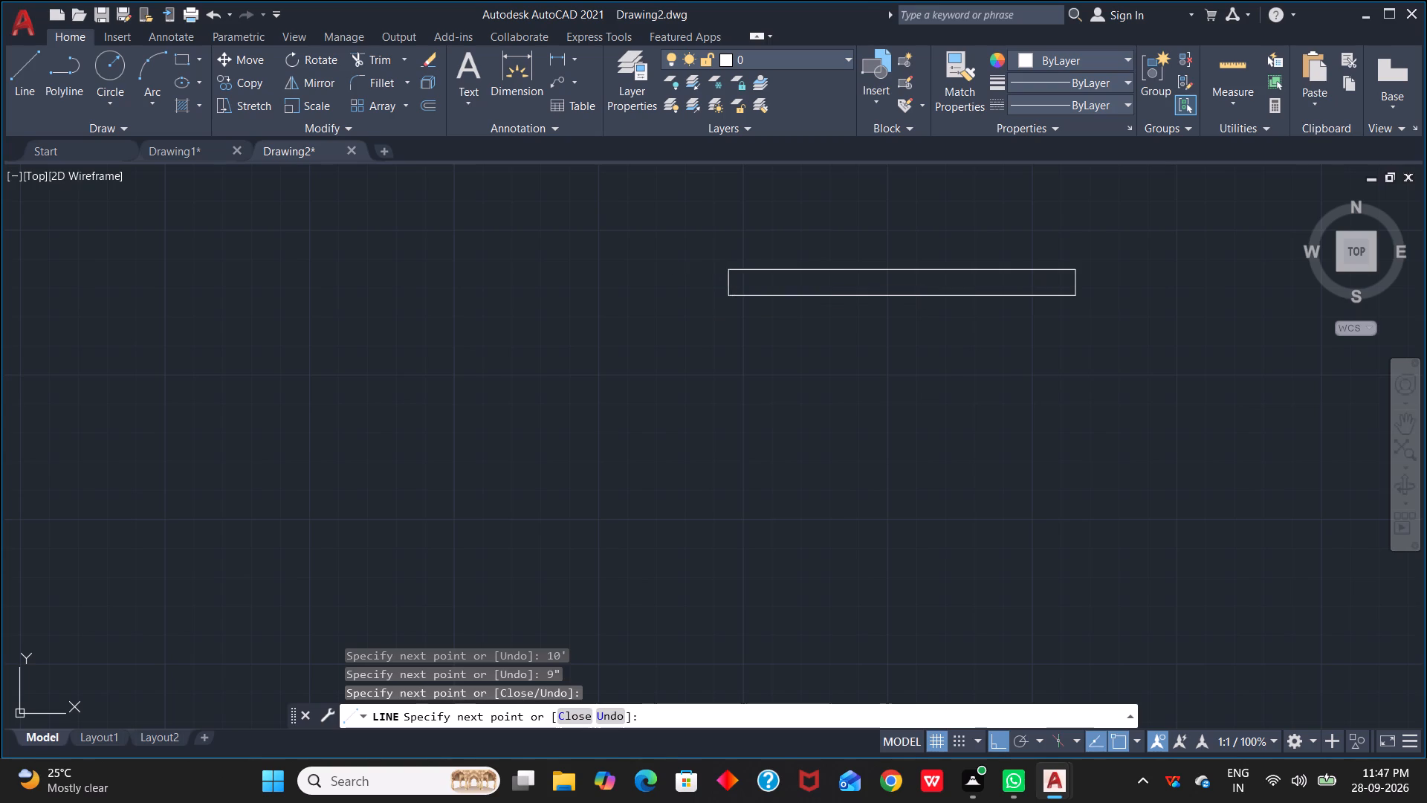
Offset the rectangle's top and bottom long edges 3" inward.
scroll(832, 307, "up", 2)
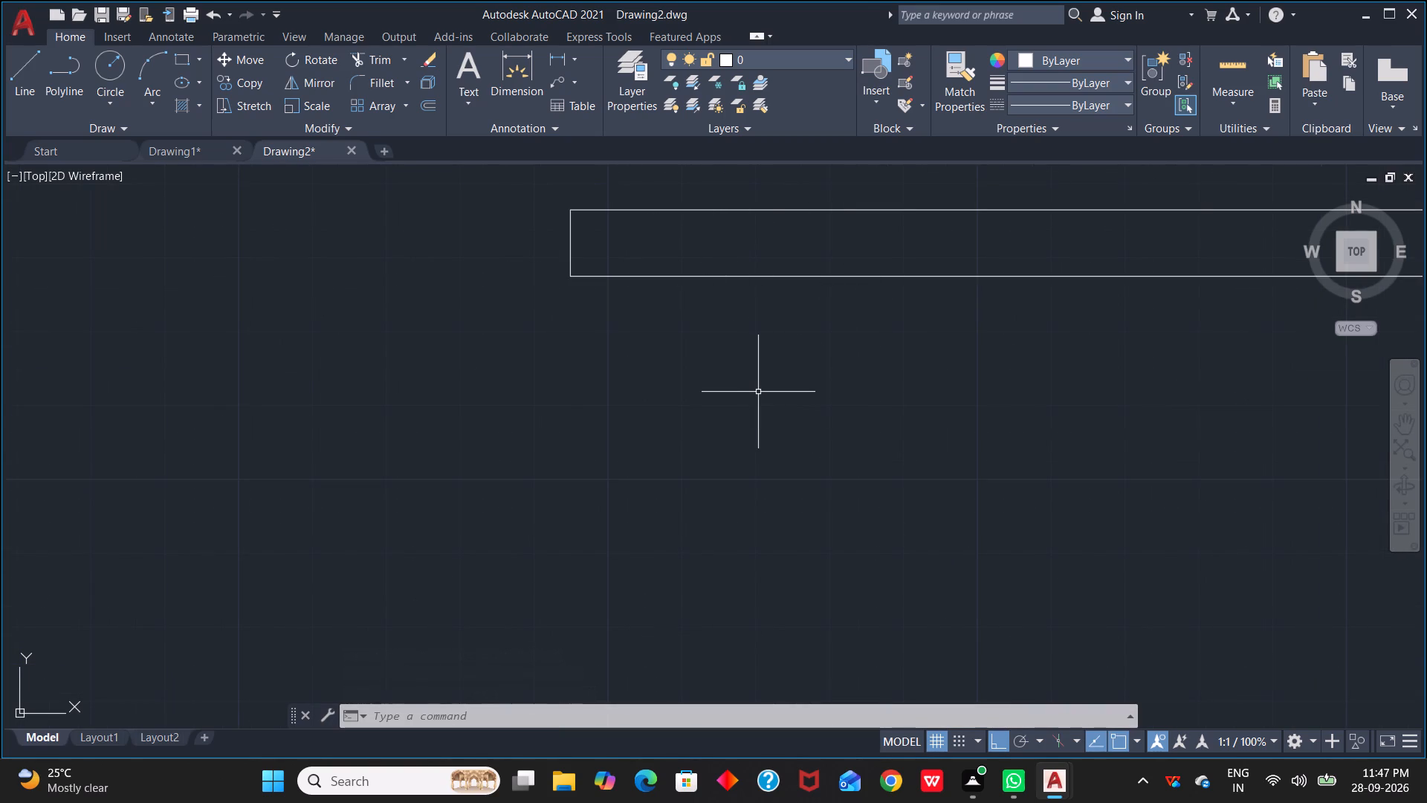
type("O 3\"")
key("Return")
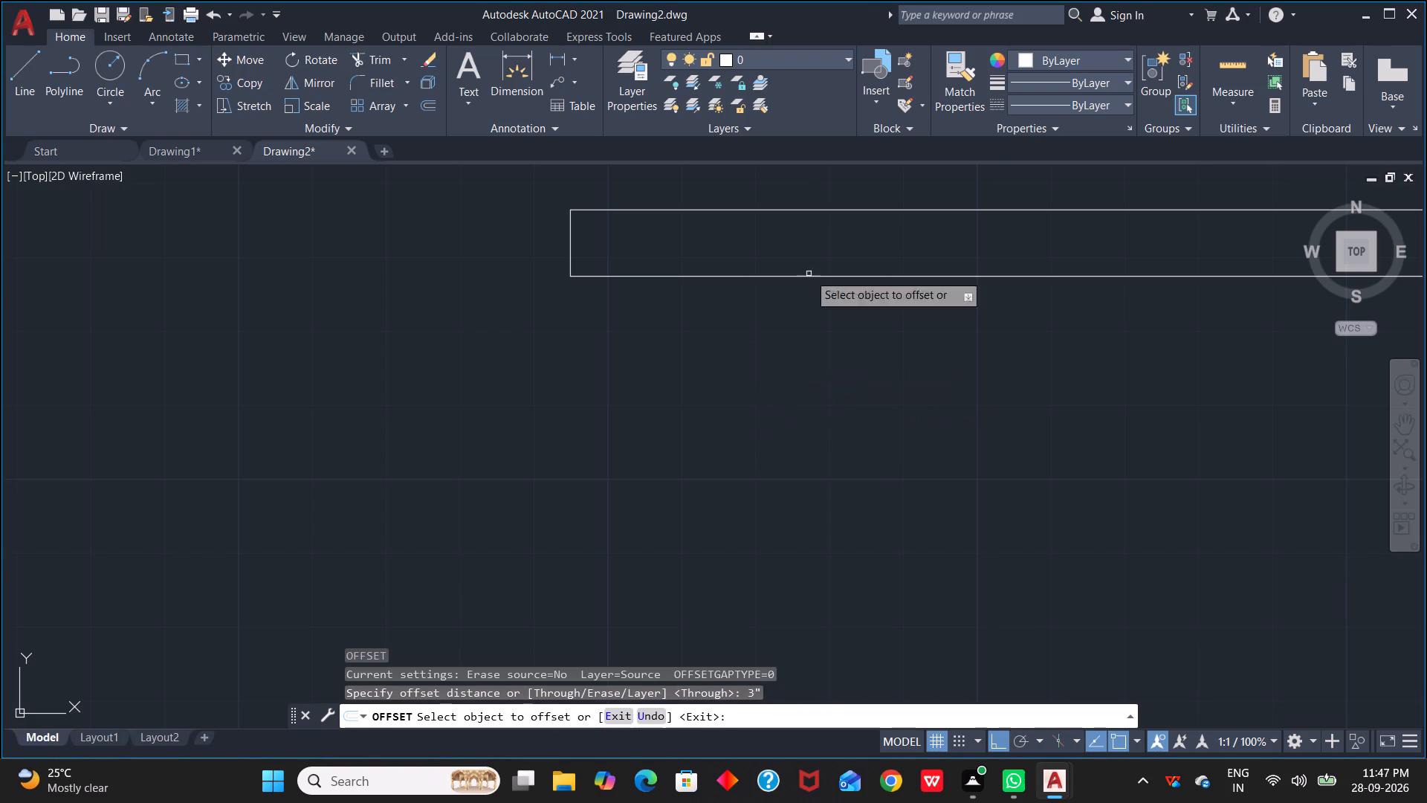
left_click(855, 210)
left_click(855, 230)
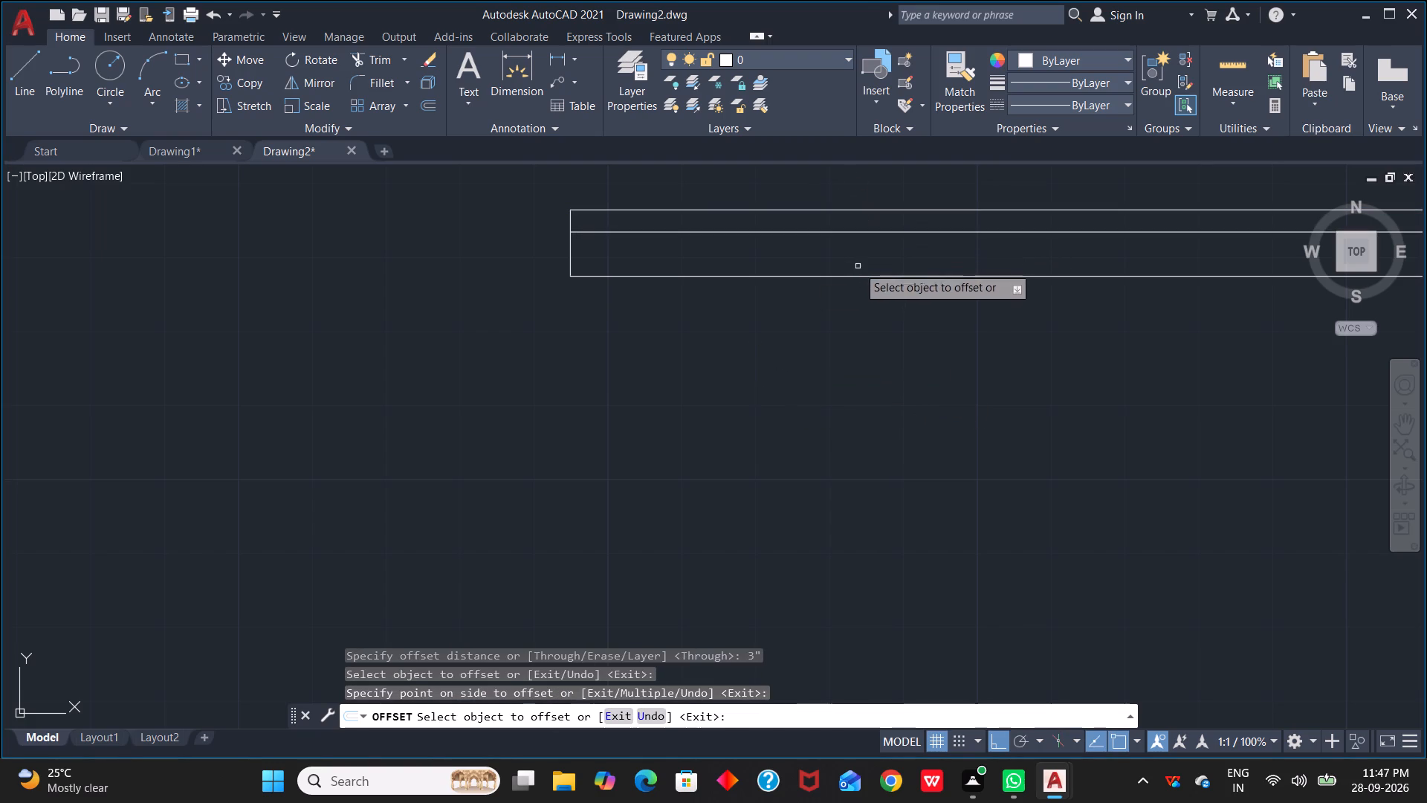
left_click(862, 277)
left_click(864, 245)
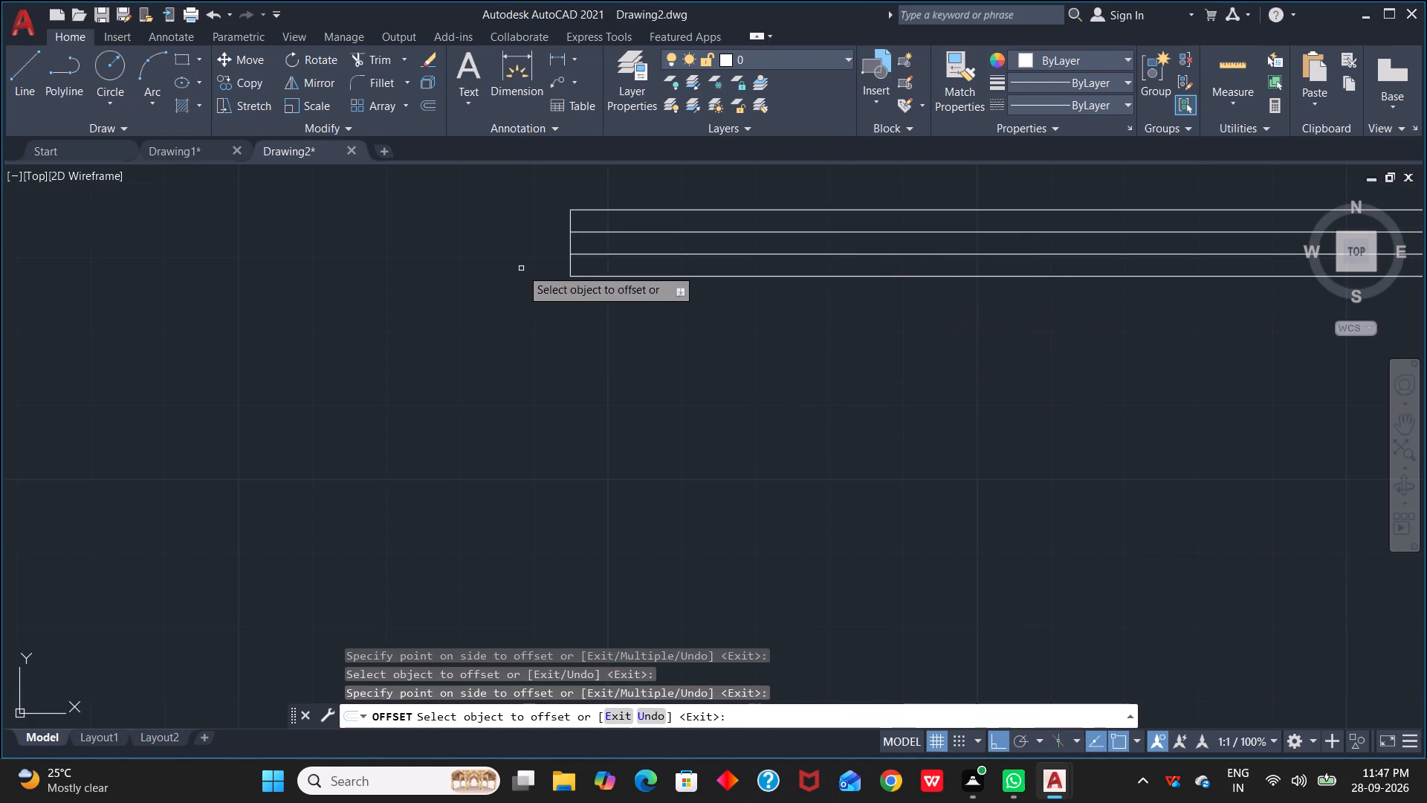
Offset the rectangle's left short edge 5' inward to divide it across the middle.
scroll(610, 334, "up", 1)
scroll(610, 334, "down", 2)
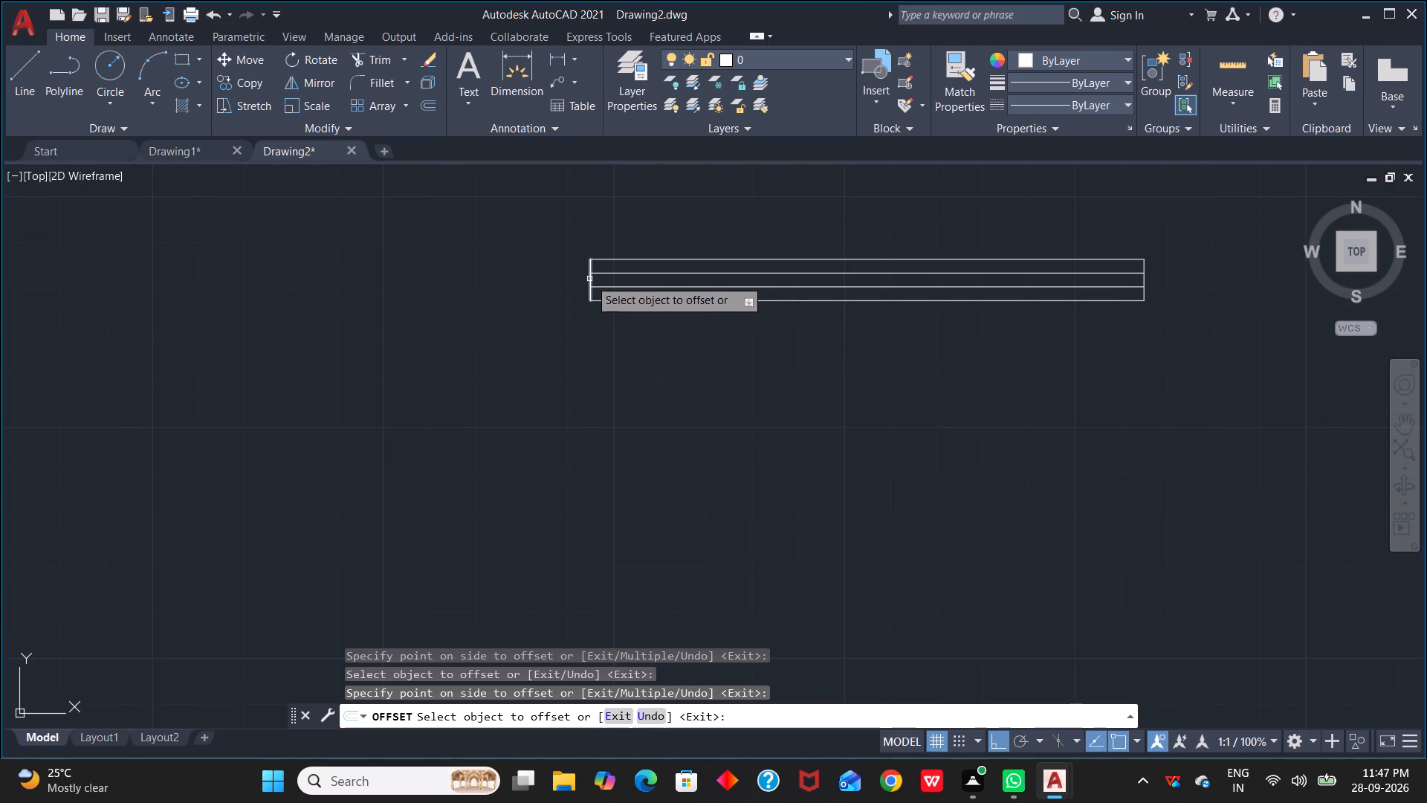
left_click(589, 279)
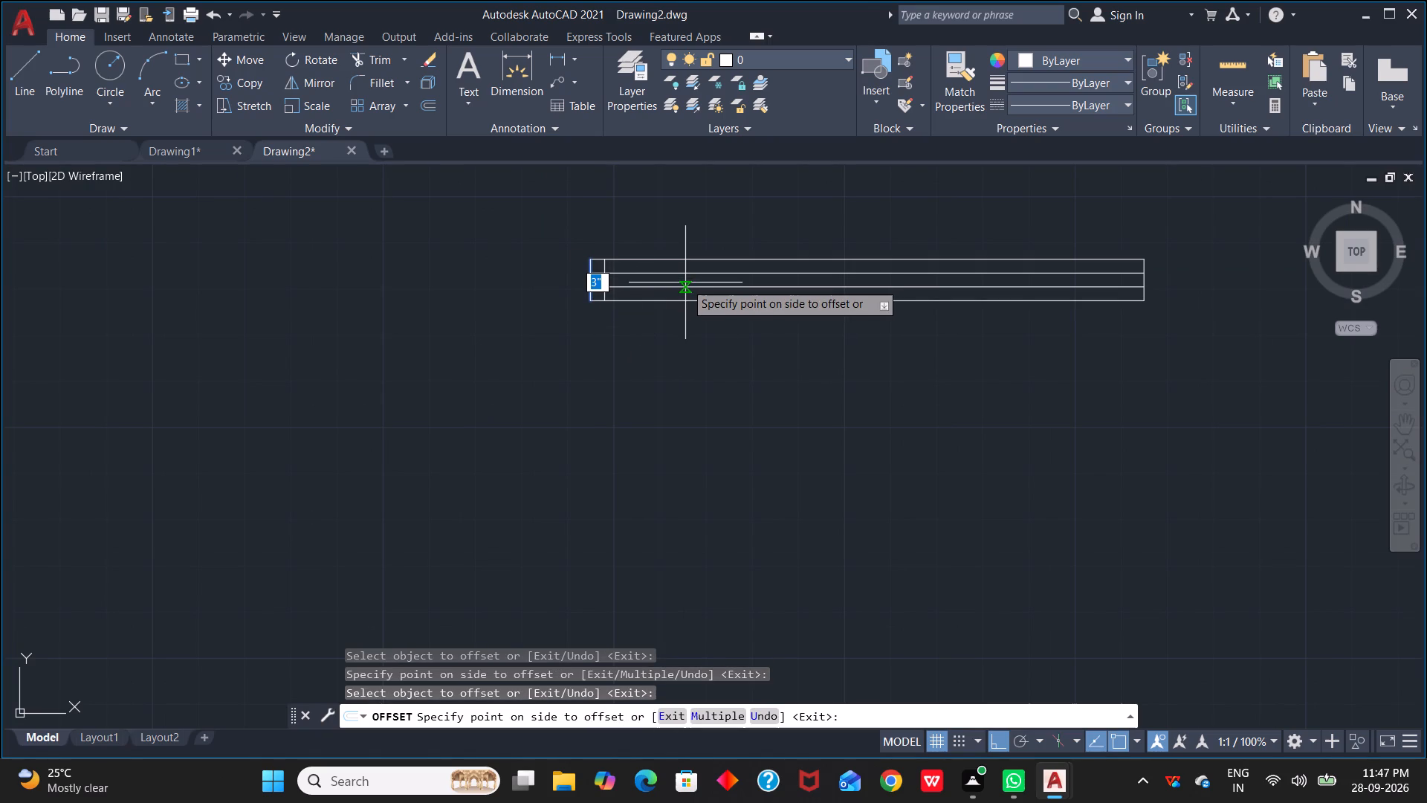
key("5")
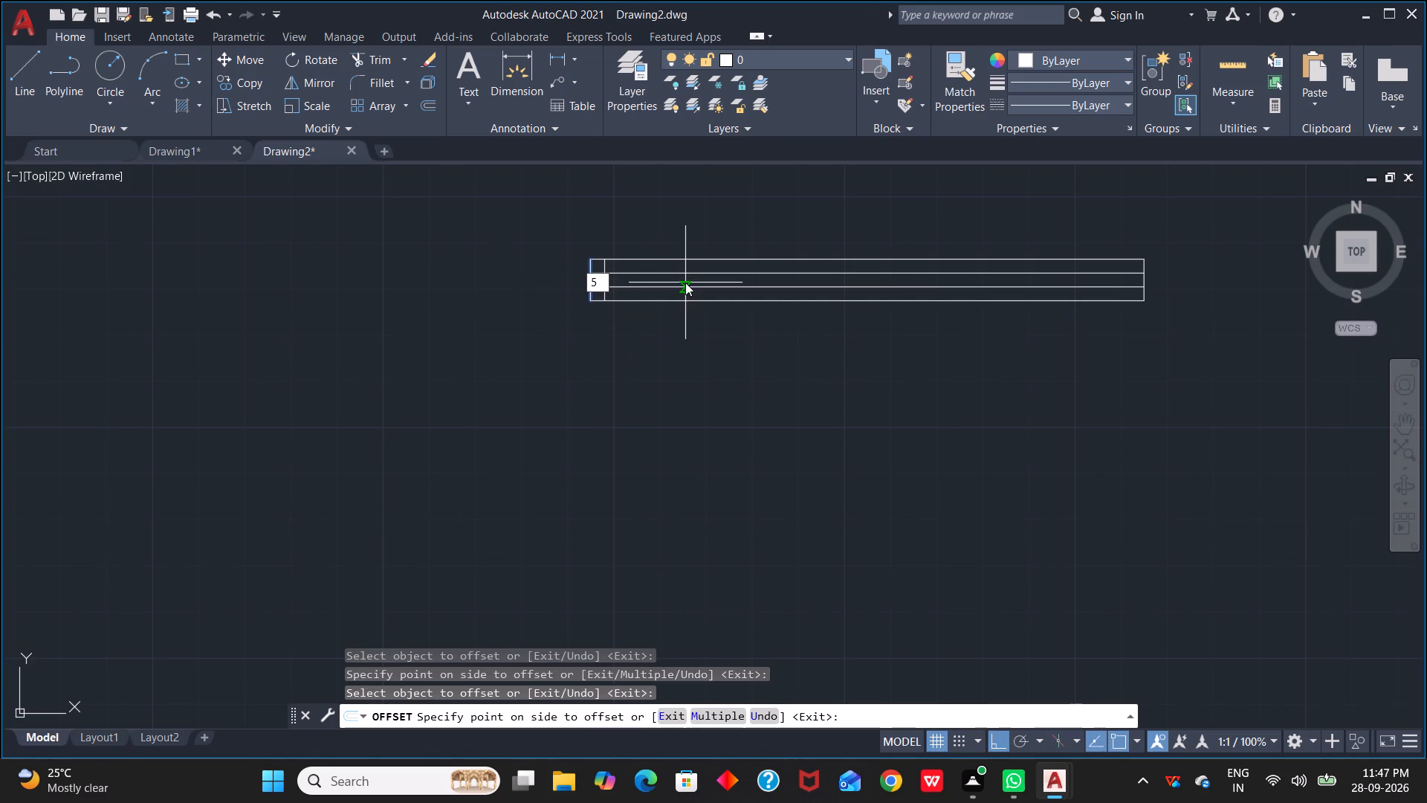
key("apostrophe")
key("Return")
scroll(893, 401, "down", 2)
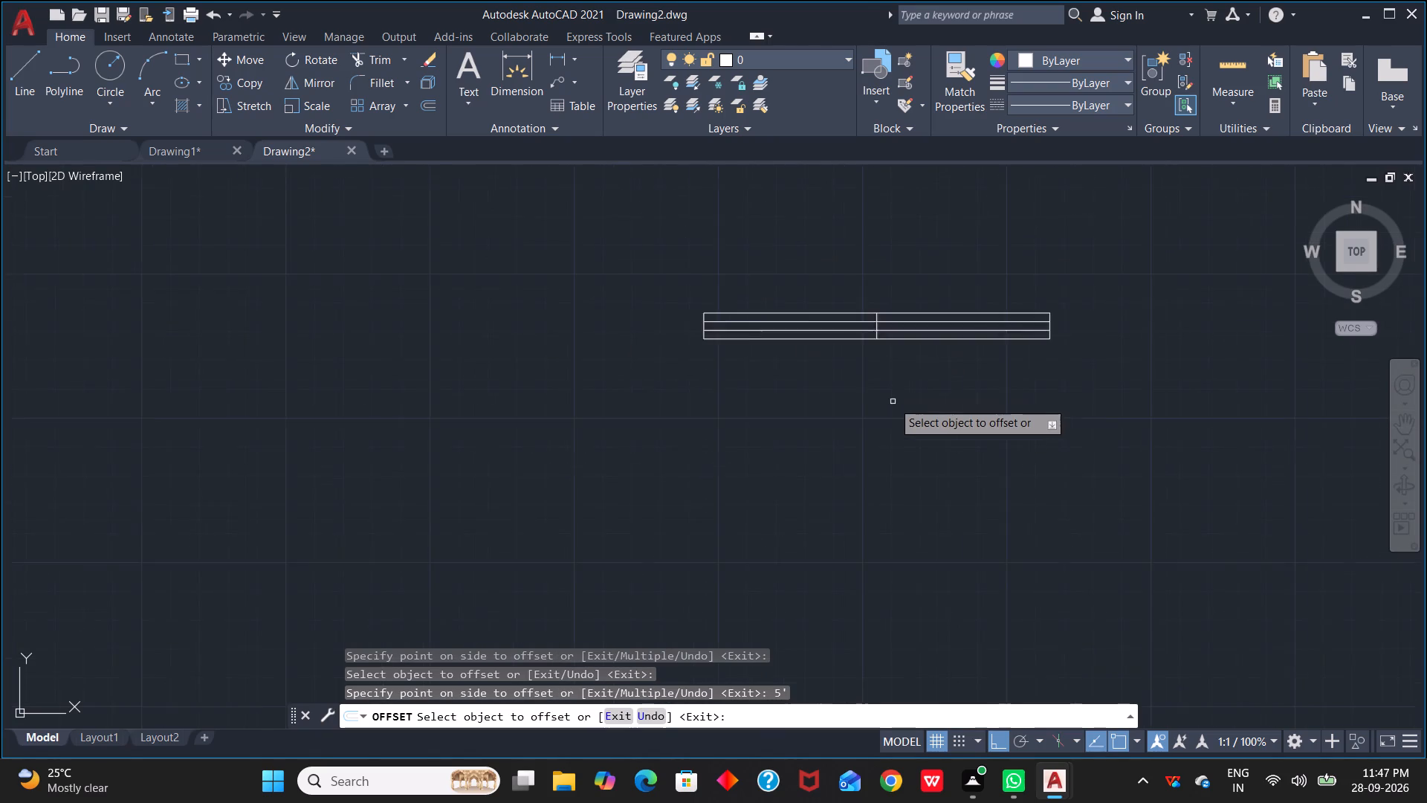
scroll(893, 401, "down", 1)
scroll(893, 401, "up", 2)
left_click(690, 294)
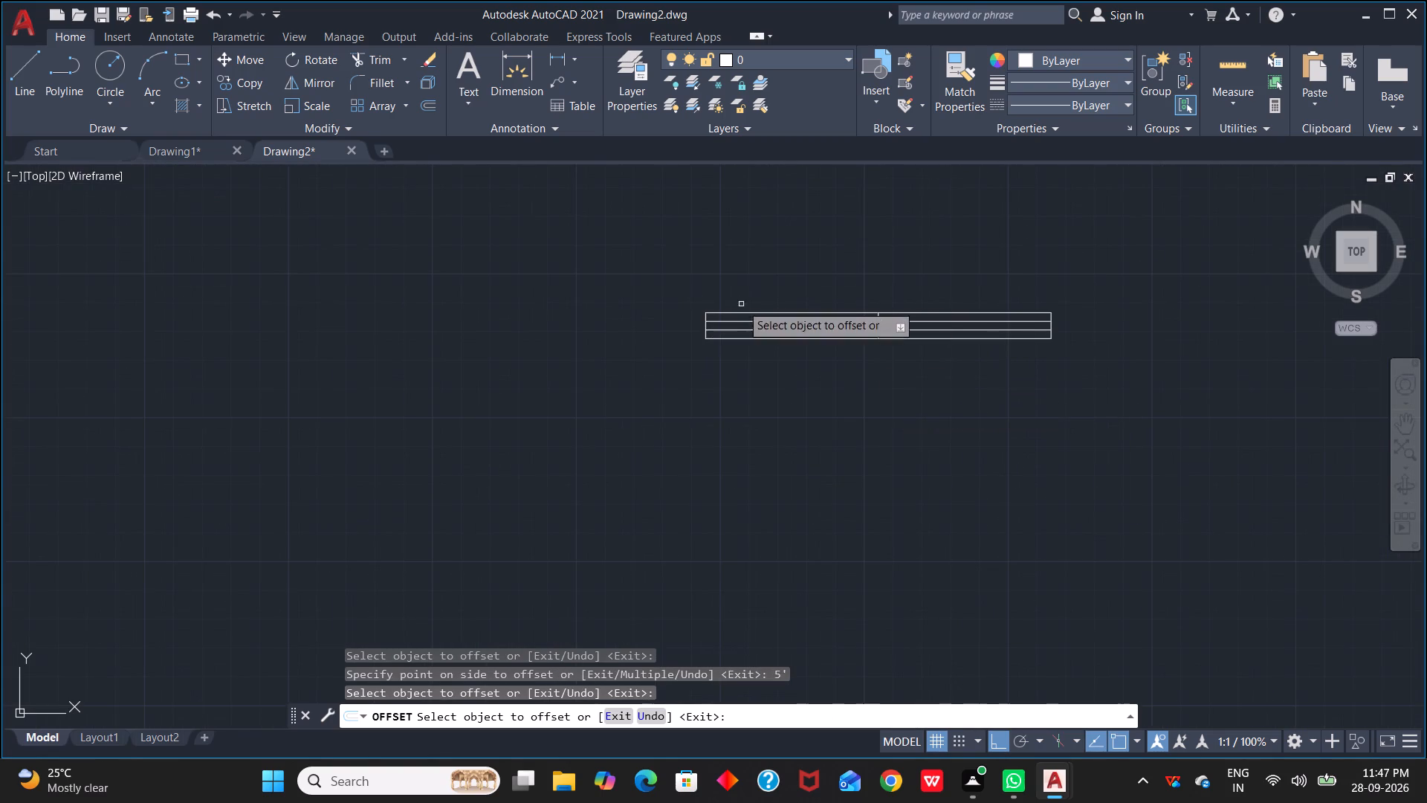
key("Escape")
With Ortho off, copy the whole divided rectangle from its top-left corner to the parking's inner bottom corner beside the lower living hall door.
left_click(689, 252)
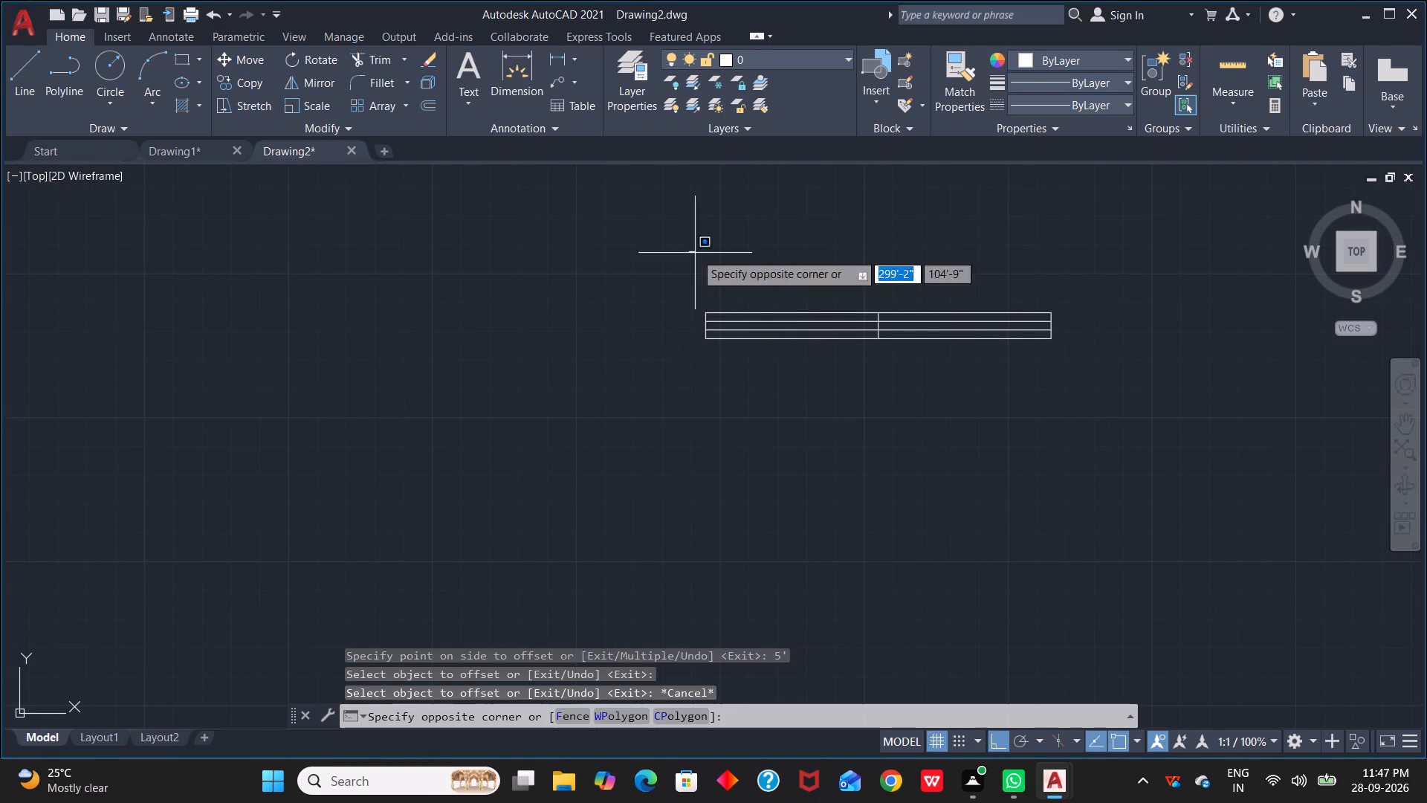
left_click(1101, 430)
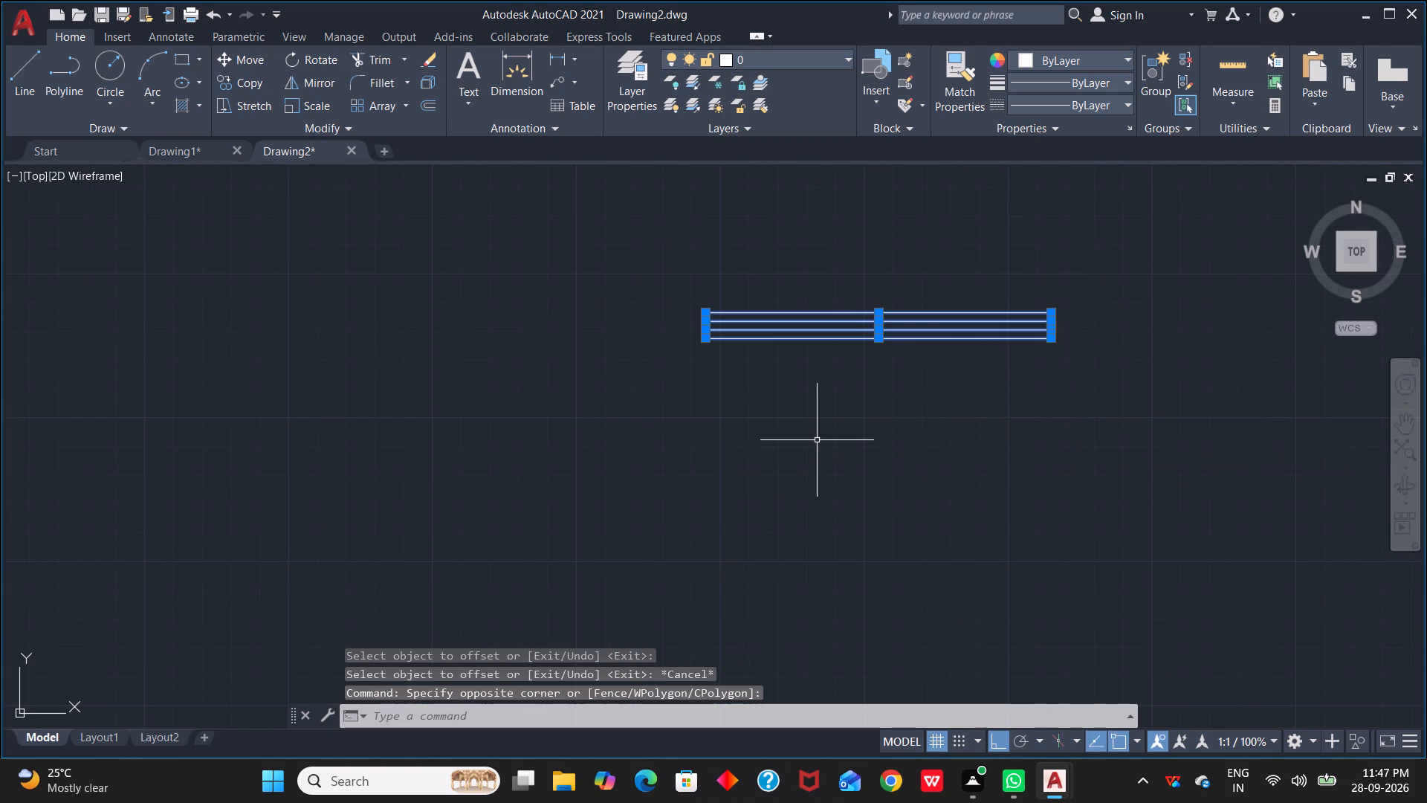
type("CO")
key("Return")
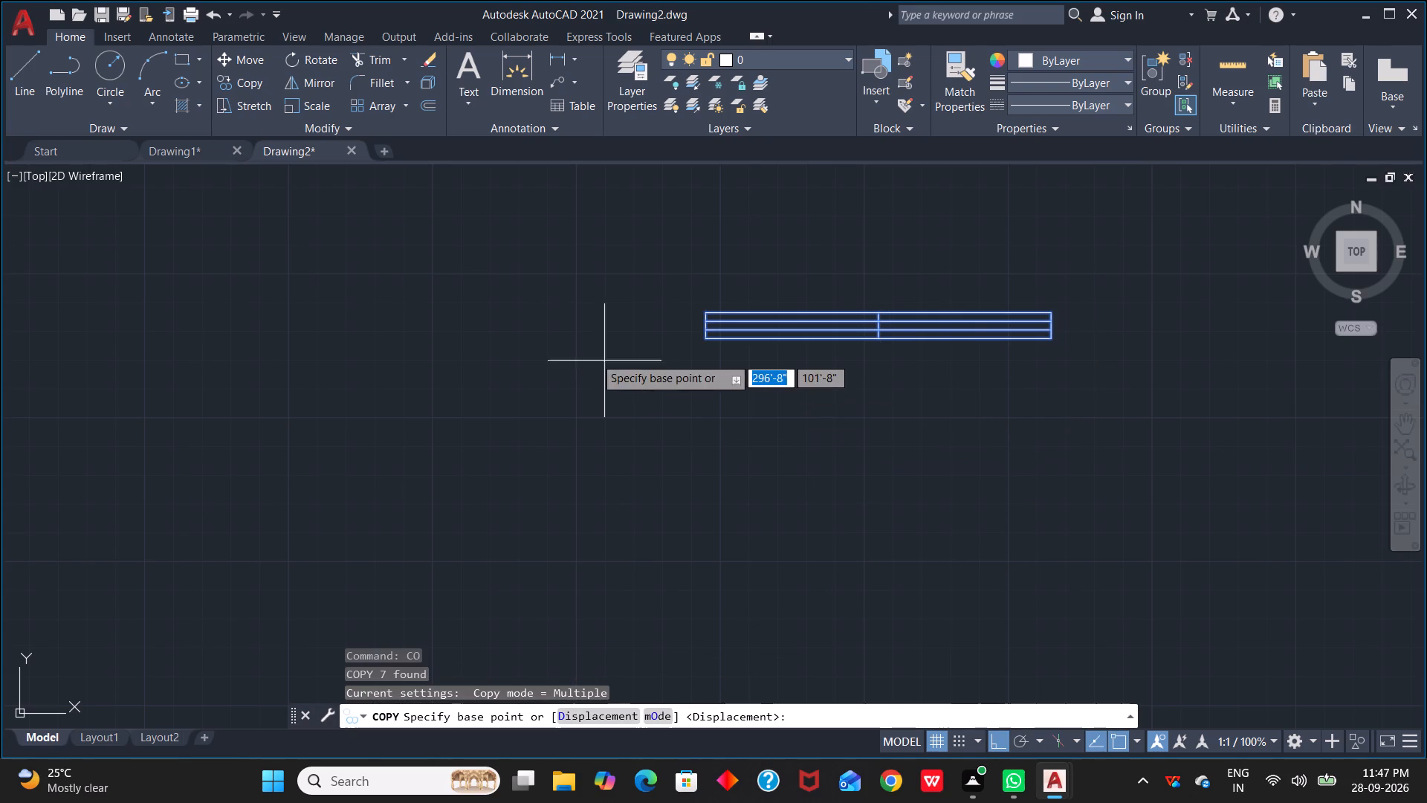
scroll(722, 313, "up", 3)
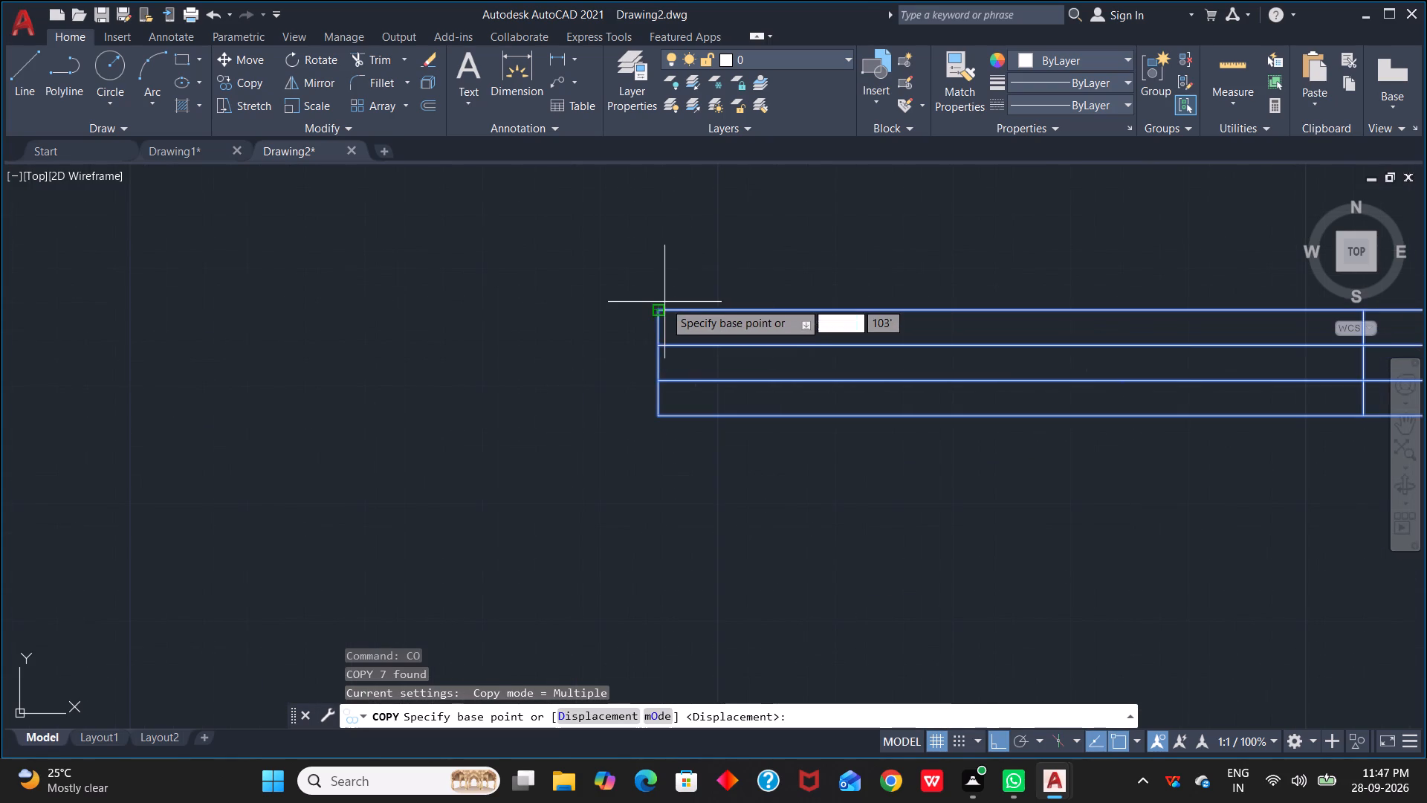
left_click(659, 308)
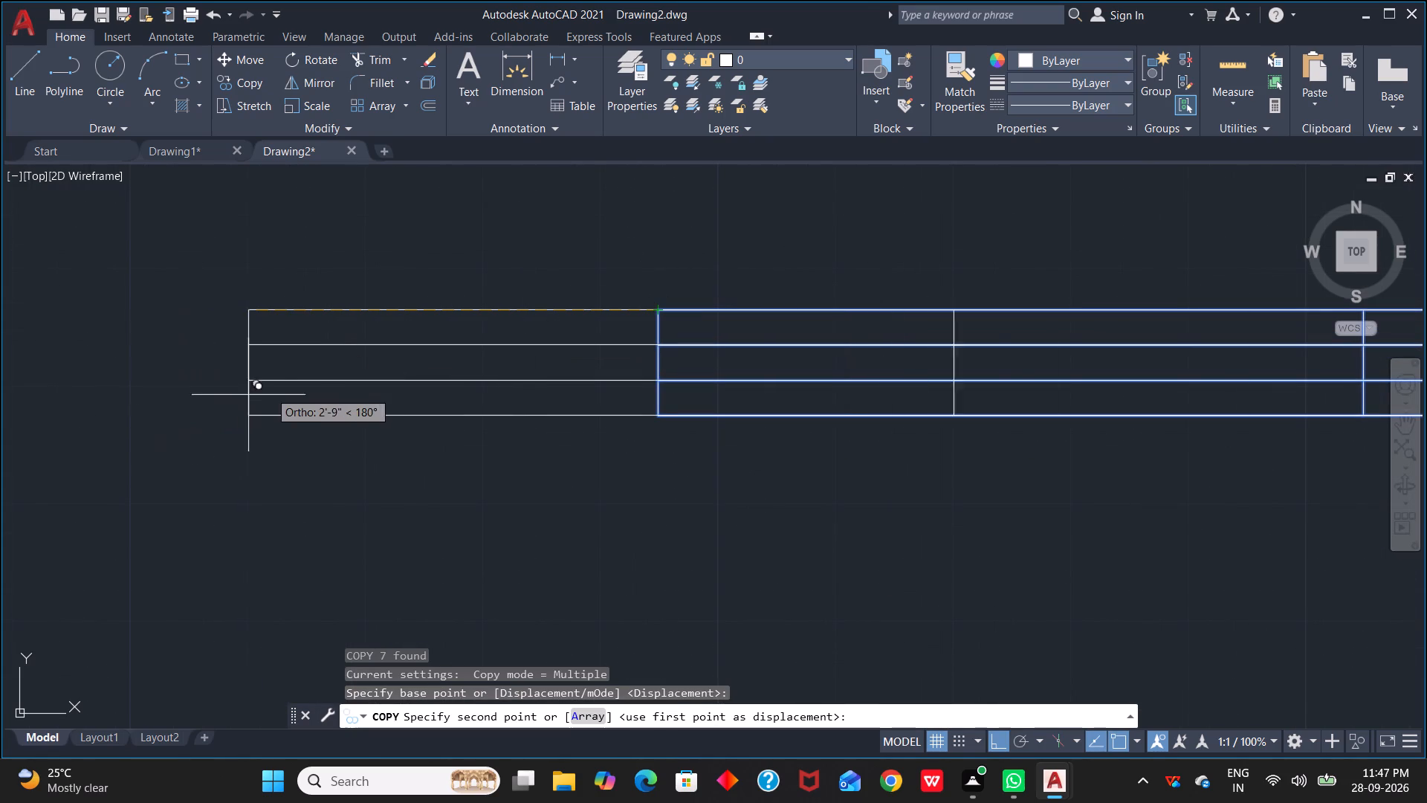
scroll(307, 410, "down", 3)
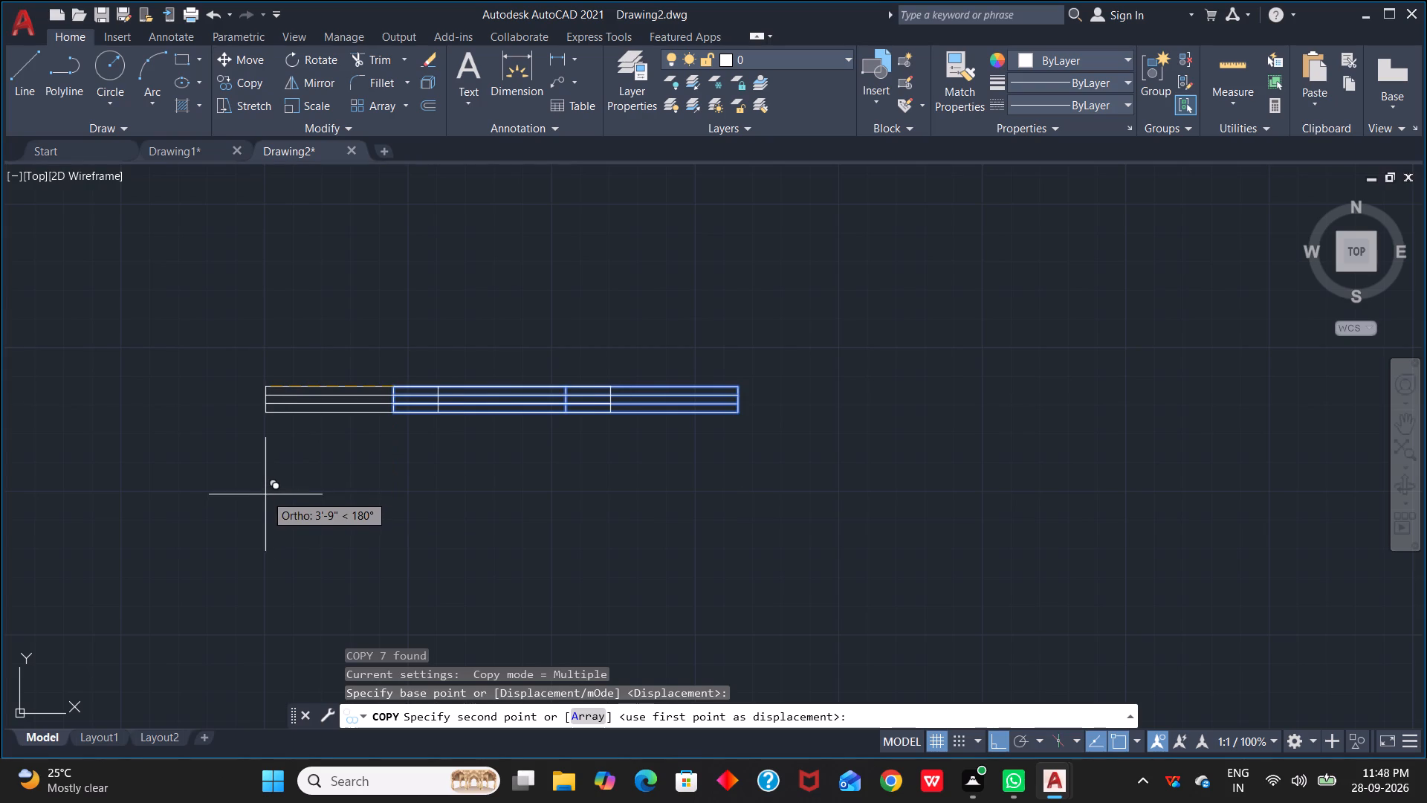
key("F8")
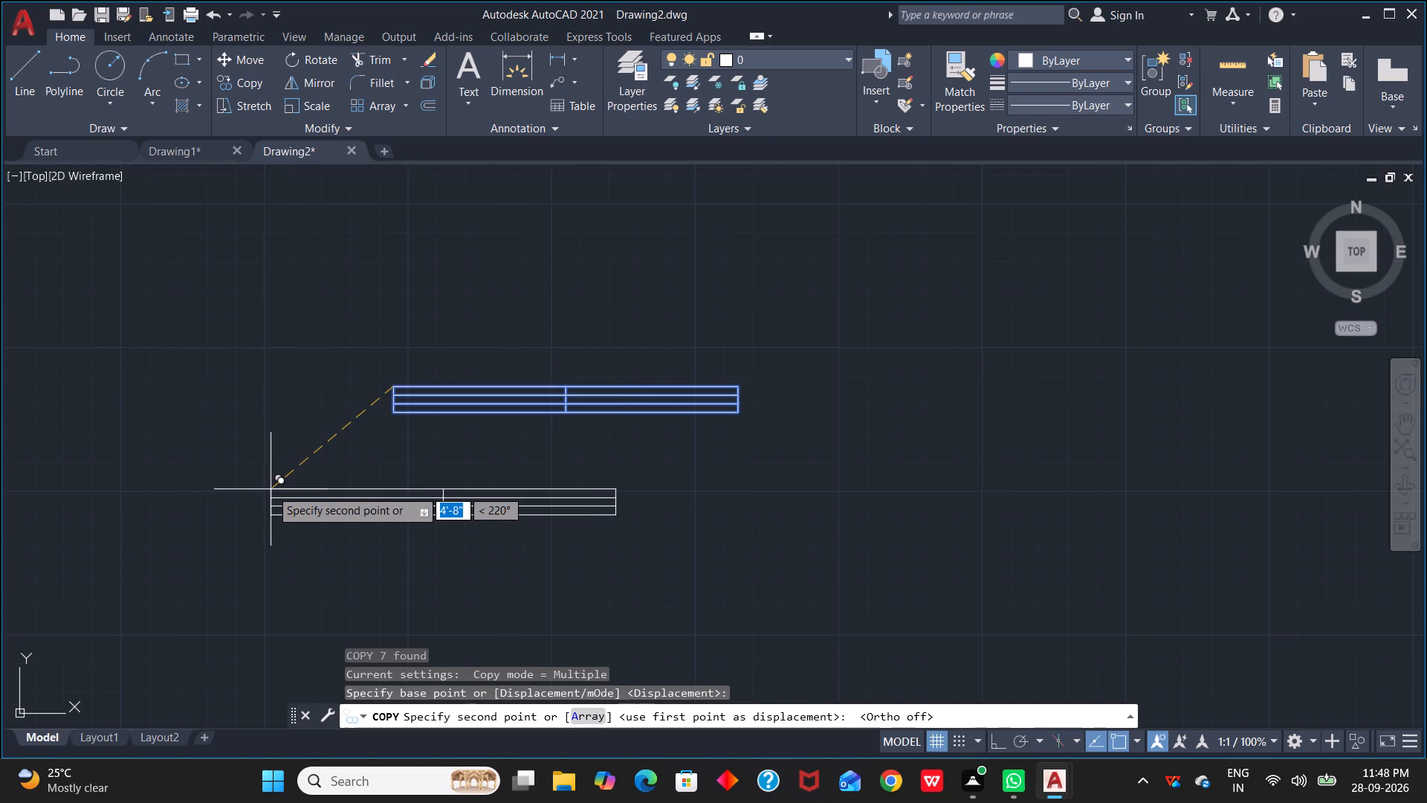
middle_click_drag(271, 489, 911, 294)
scroll(436, 515, "down", 3)
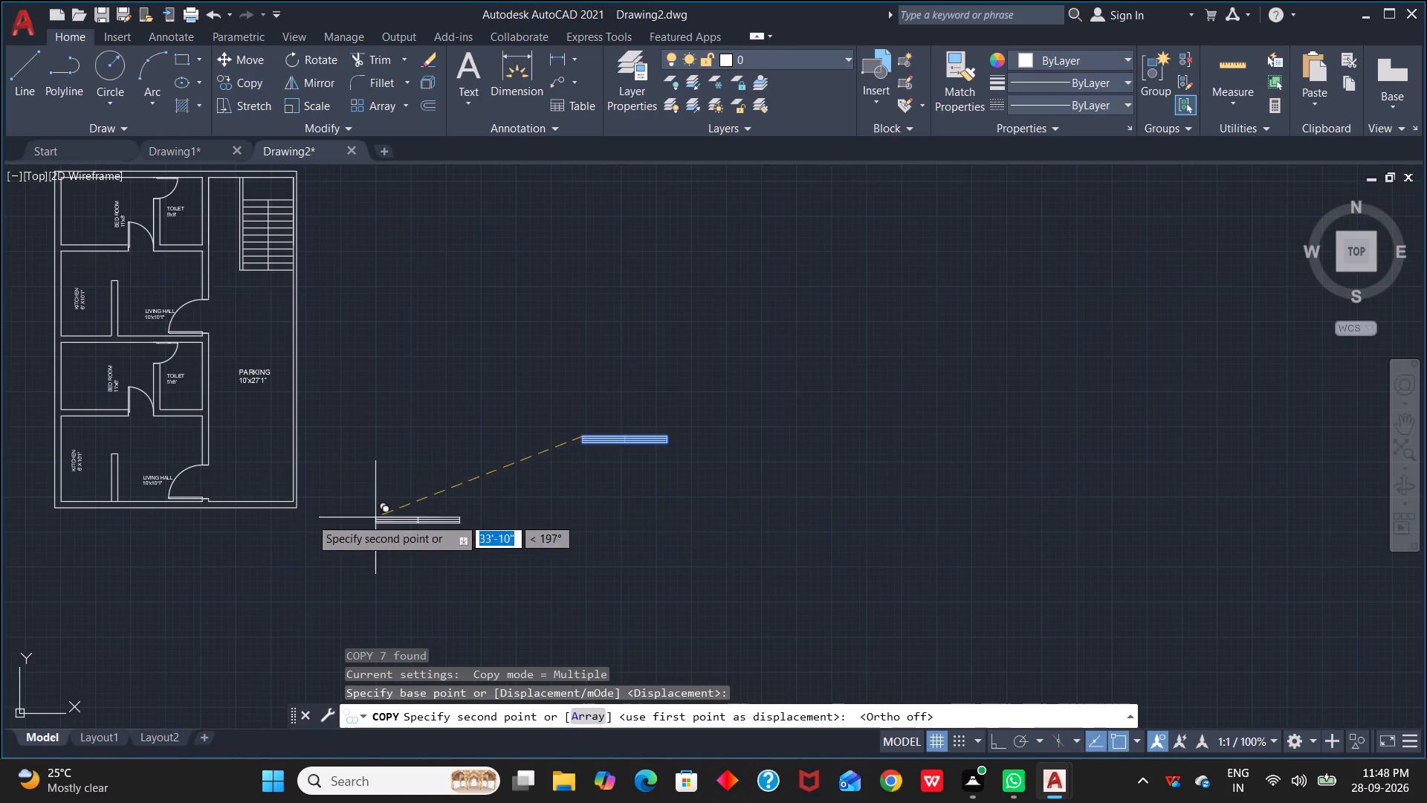
scroll(190, 517, "up", 4)
scroll(263, 492, "up", 2)
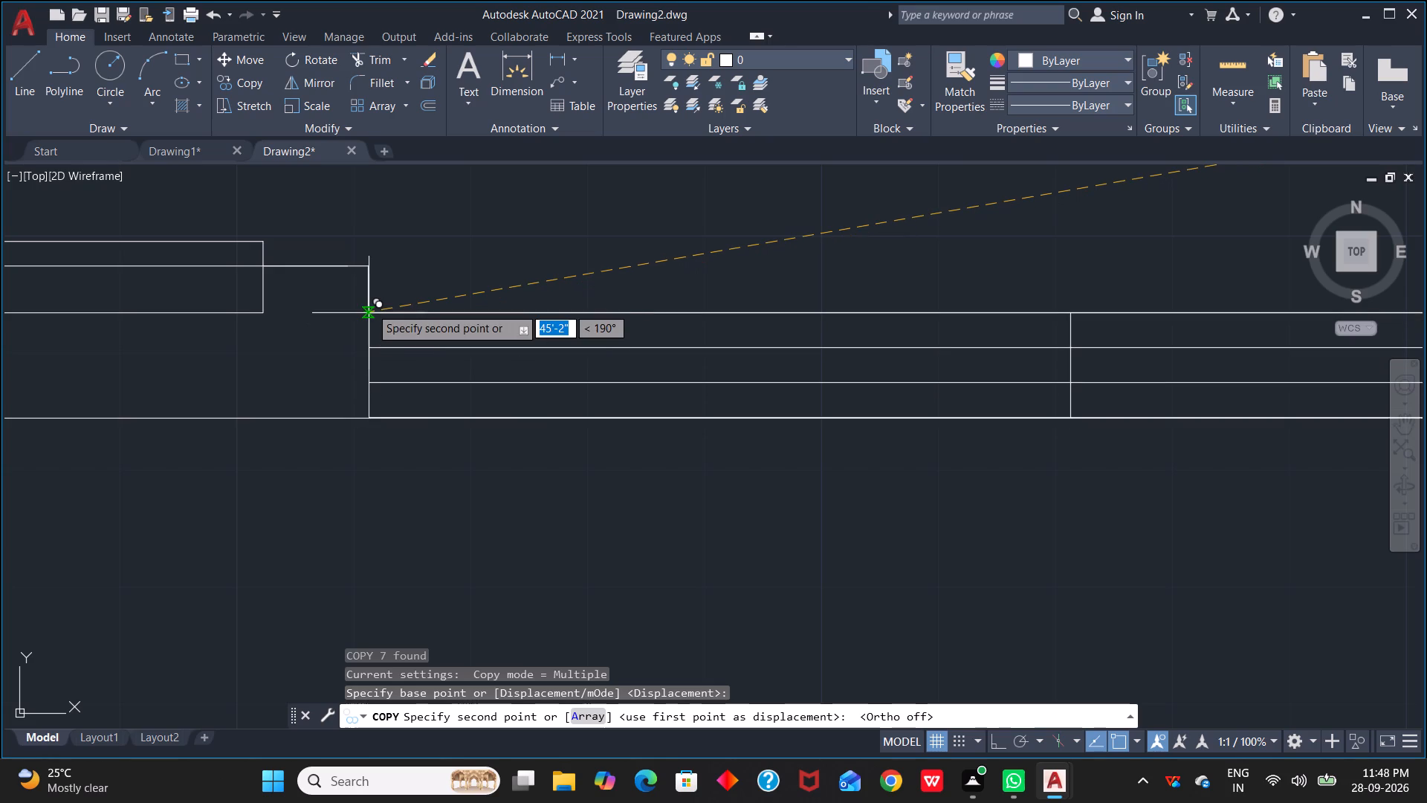
scroll(370, 307, "up", 3)
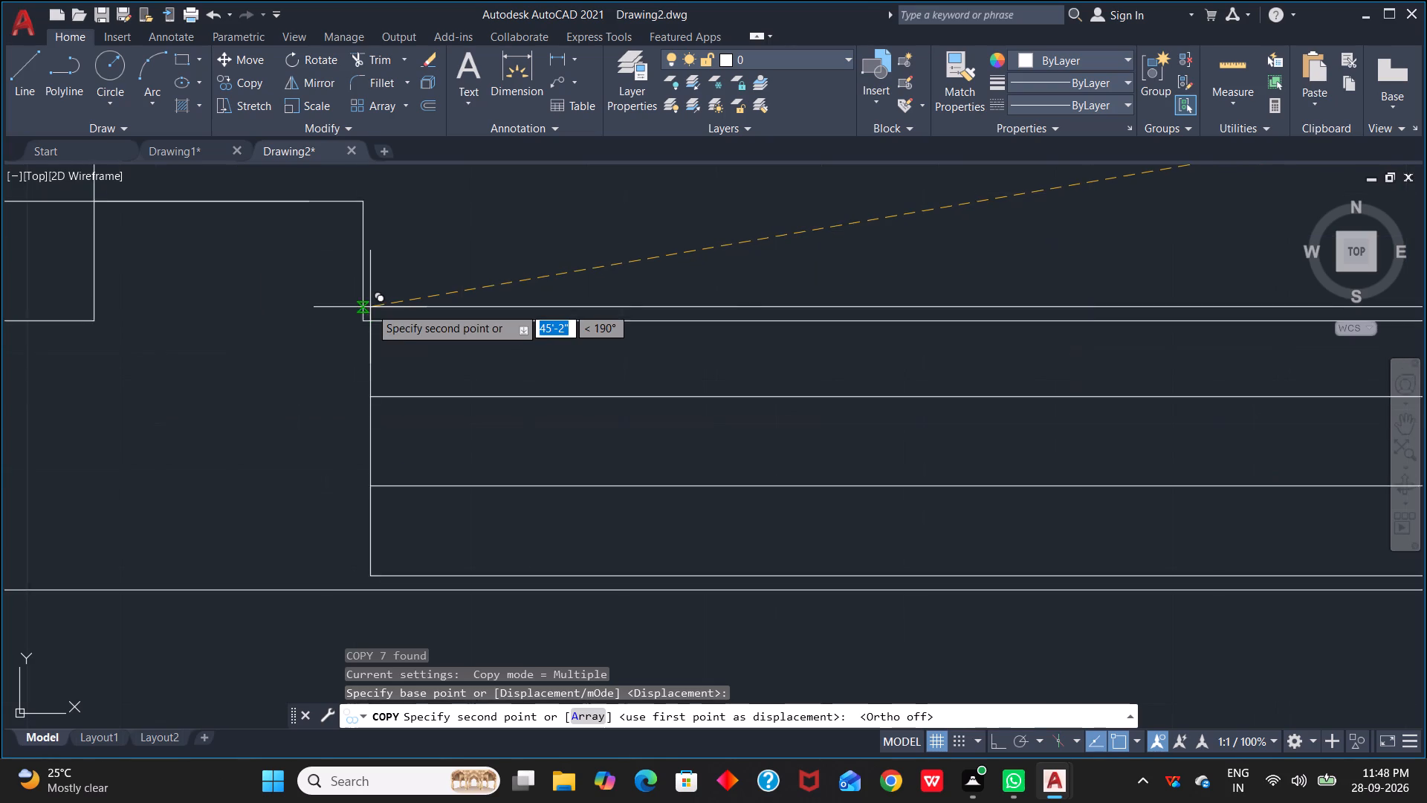
left_click(360, 331)
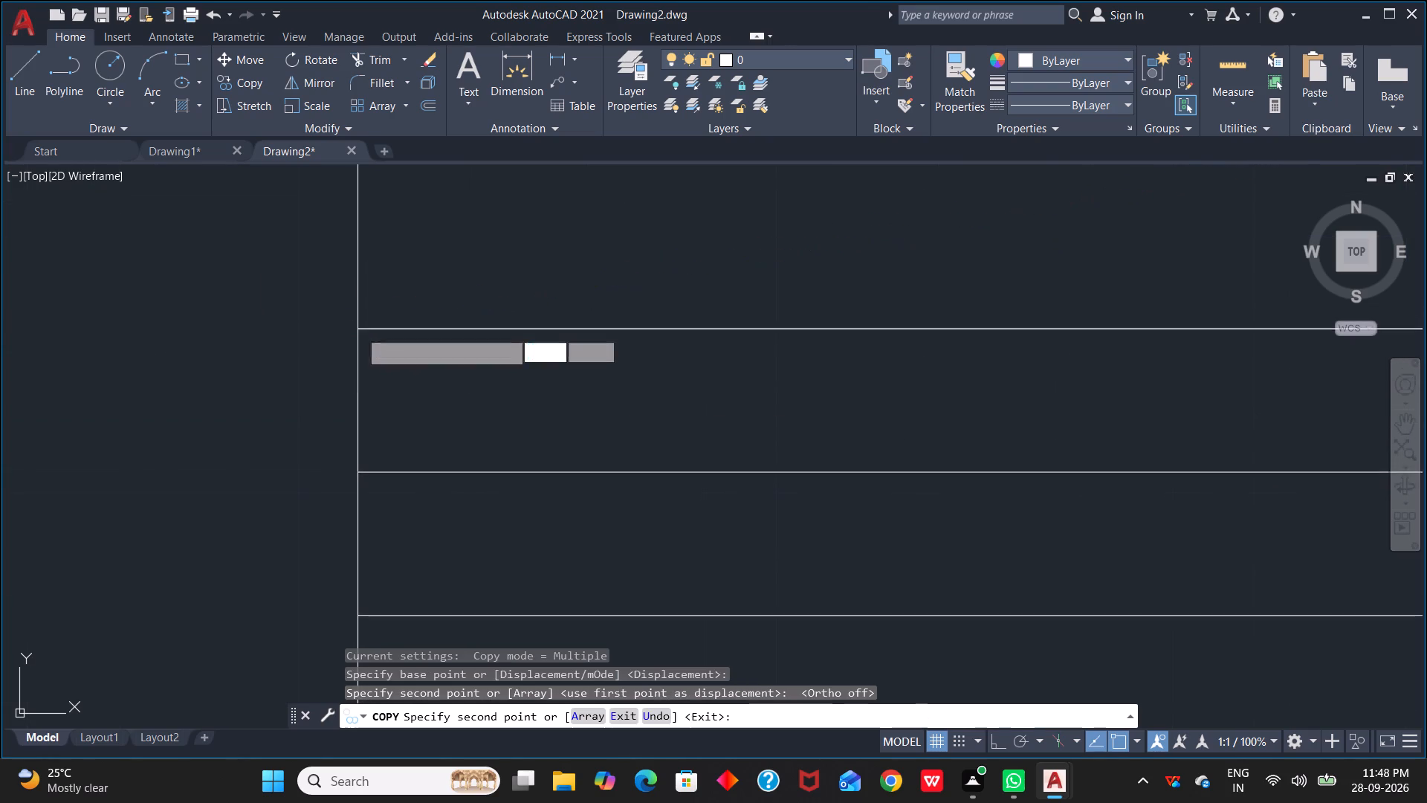
key("Escape")
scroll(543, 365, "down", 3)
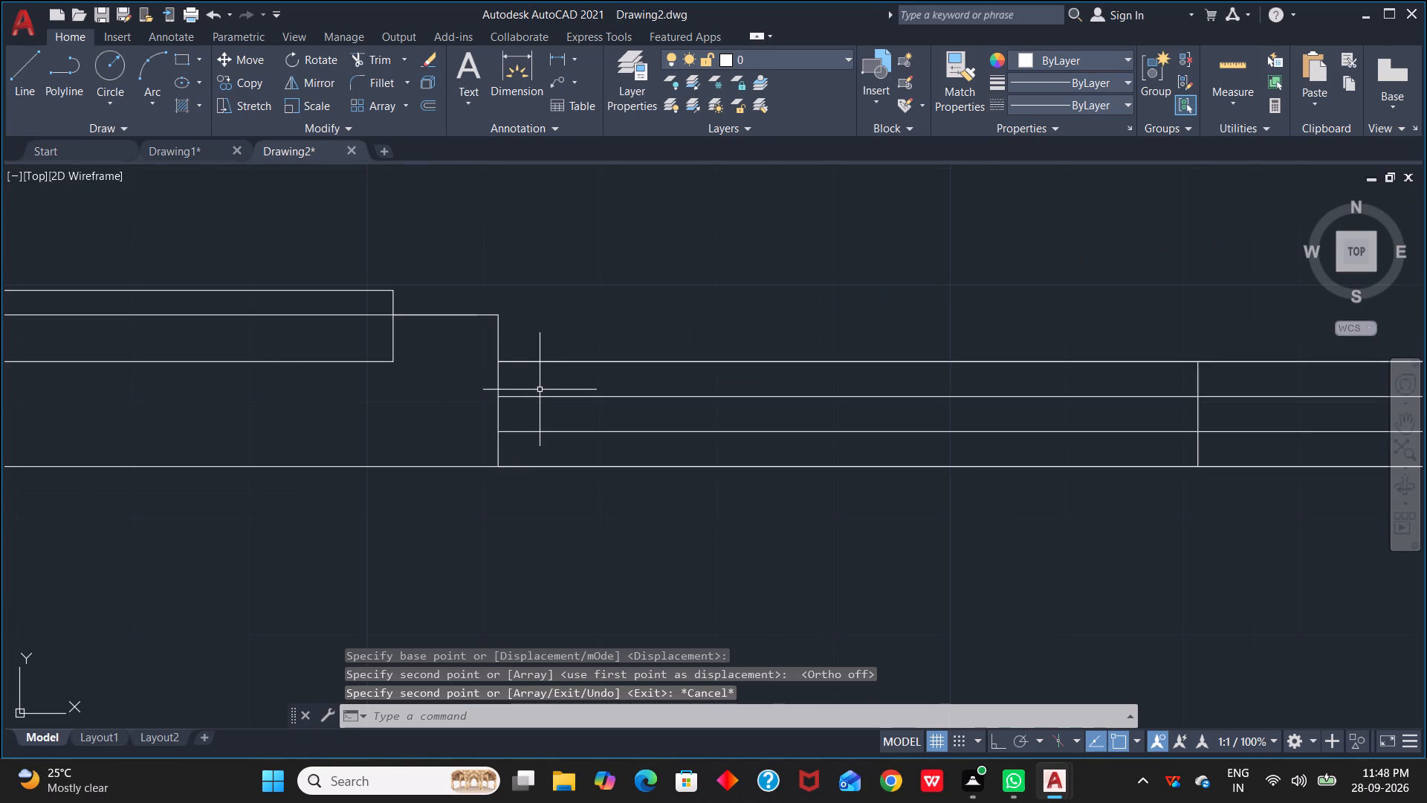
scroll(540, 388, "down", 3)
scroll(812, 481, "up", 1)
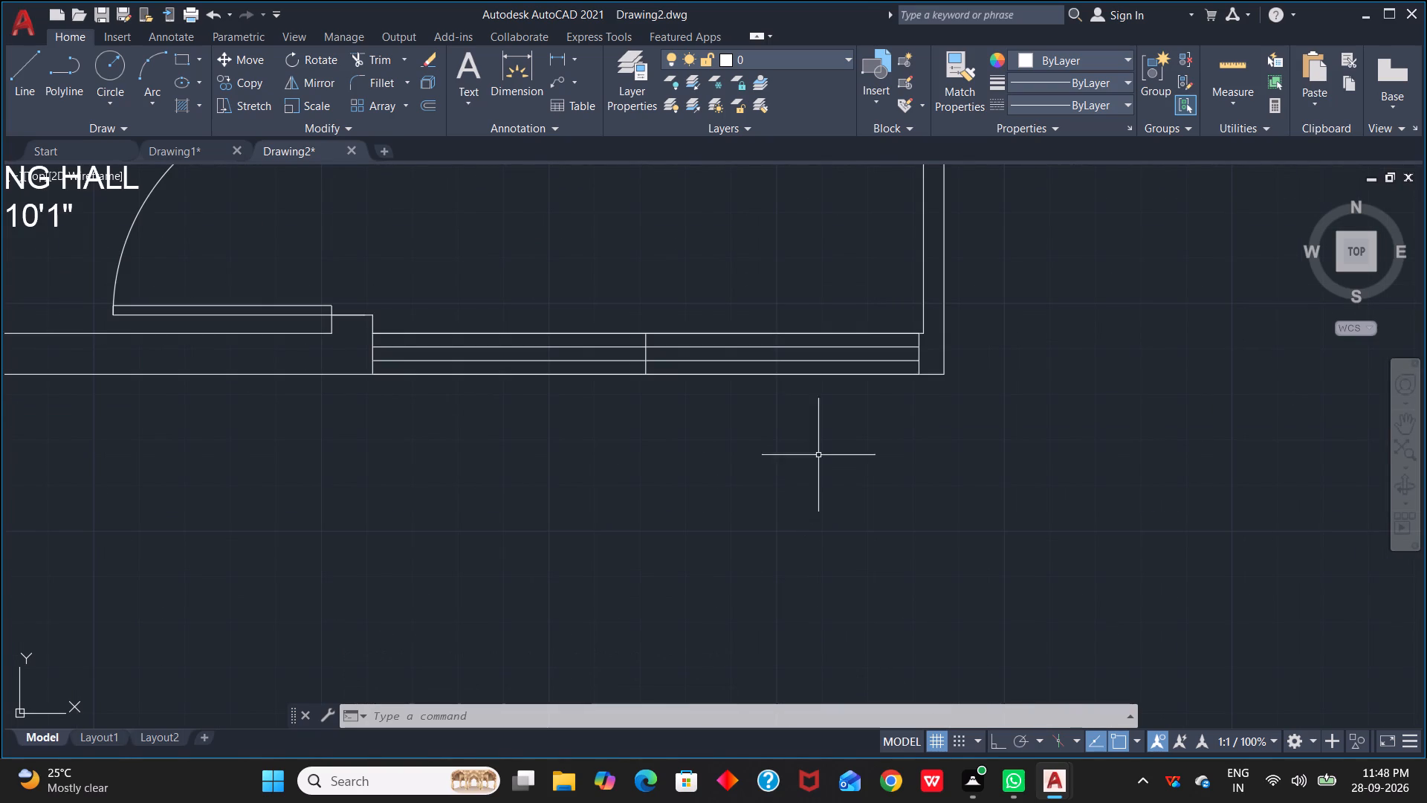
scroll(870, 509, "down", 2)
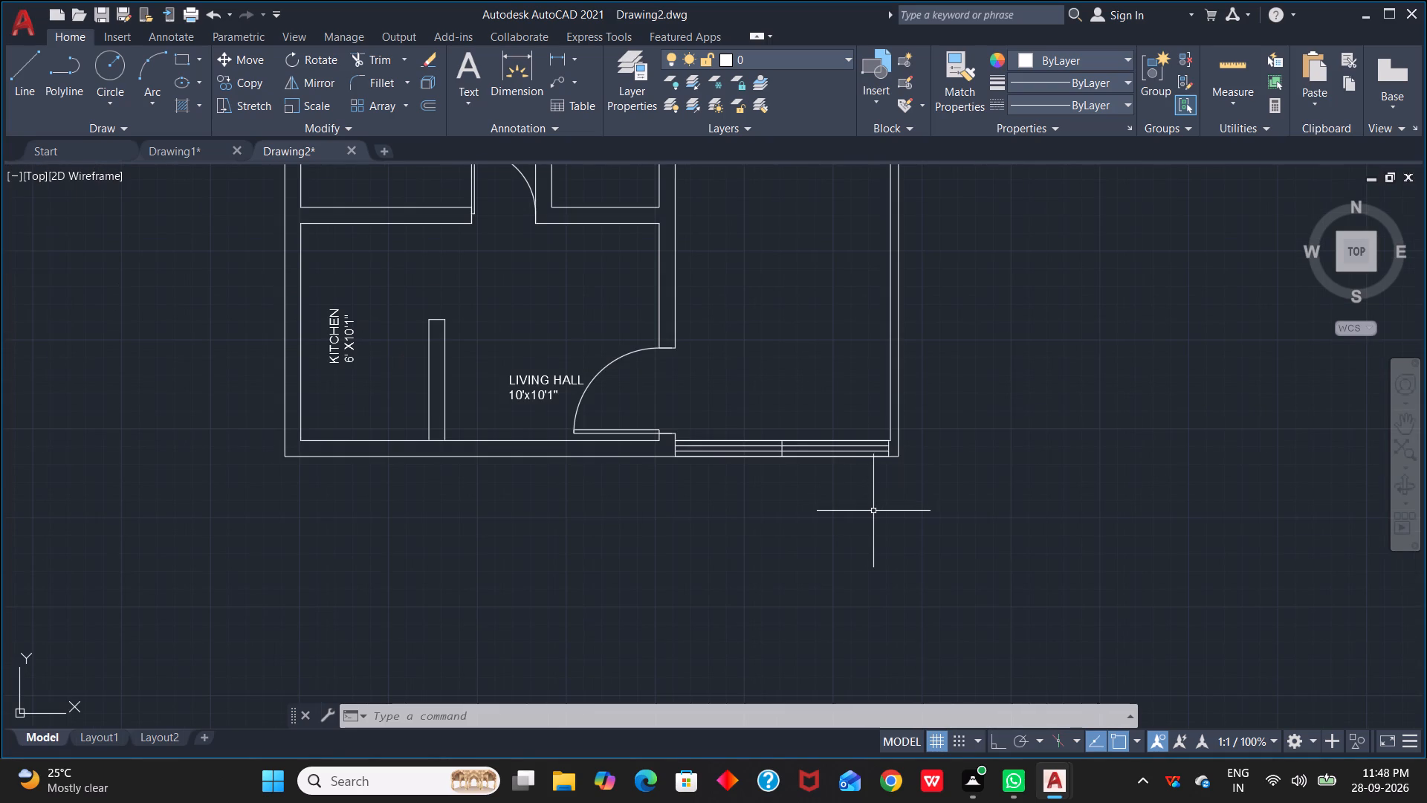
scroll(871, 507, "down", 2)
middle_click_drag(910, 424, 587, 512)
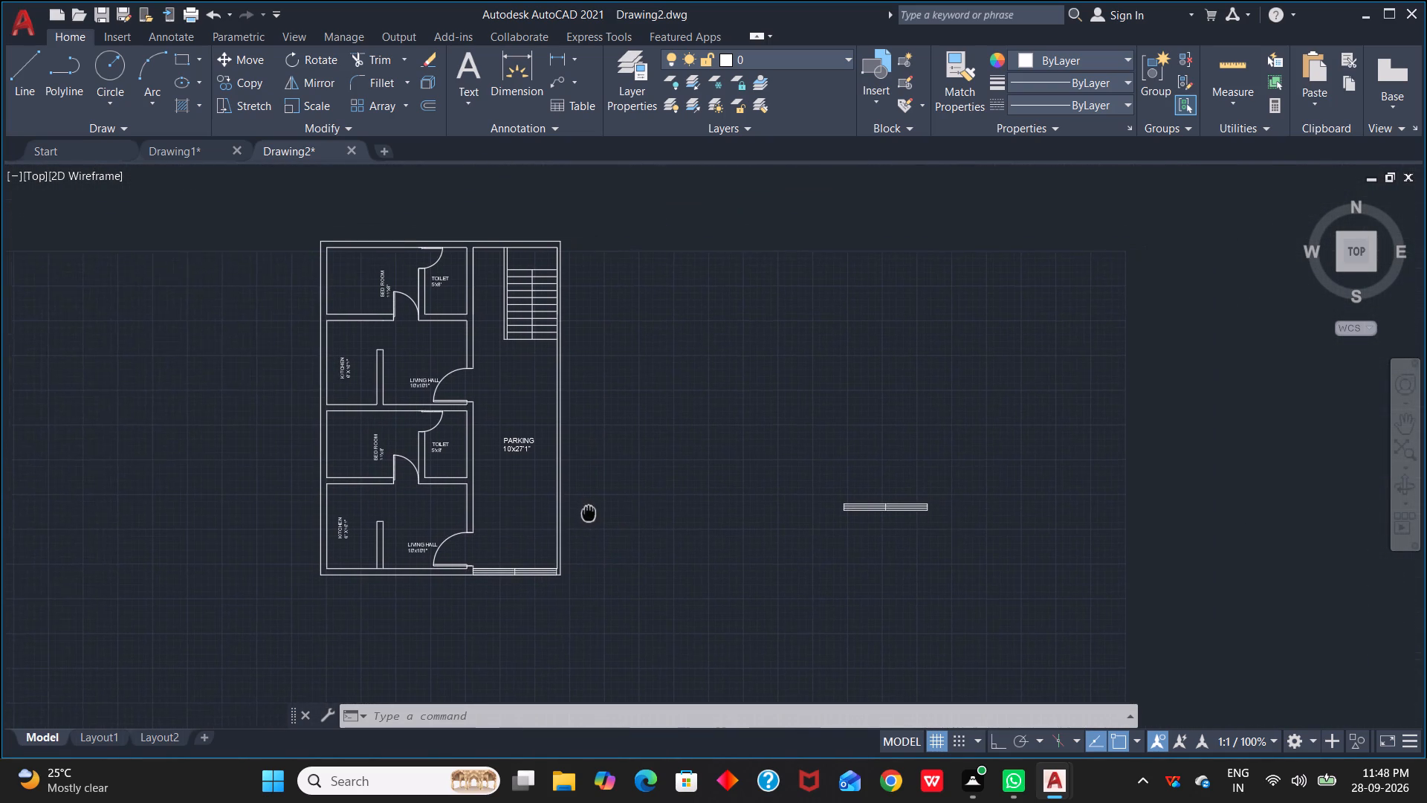
Draw a closed 9" by 4' vertical rectangle from lines in the empty area beside the floor plan, above the spare 10' element.
middle_click_drag(587, 512, 582, 516)
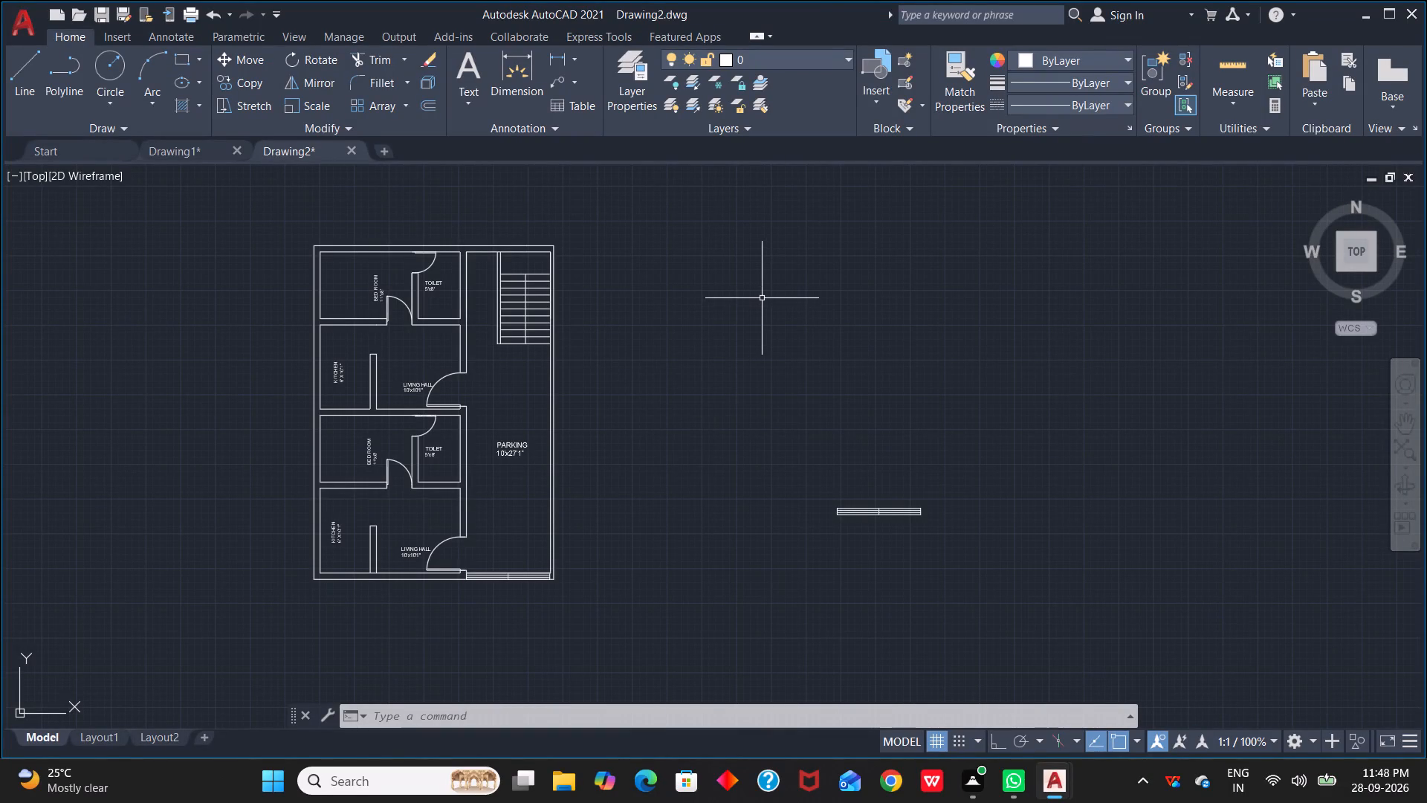
key("Escape")
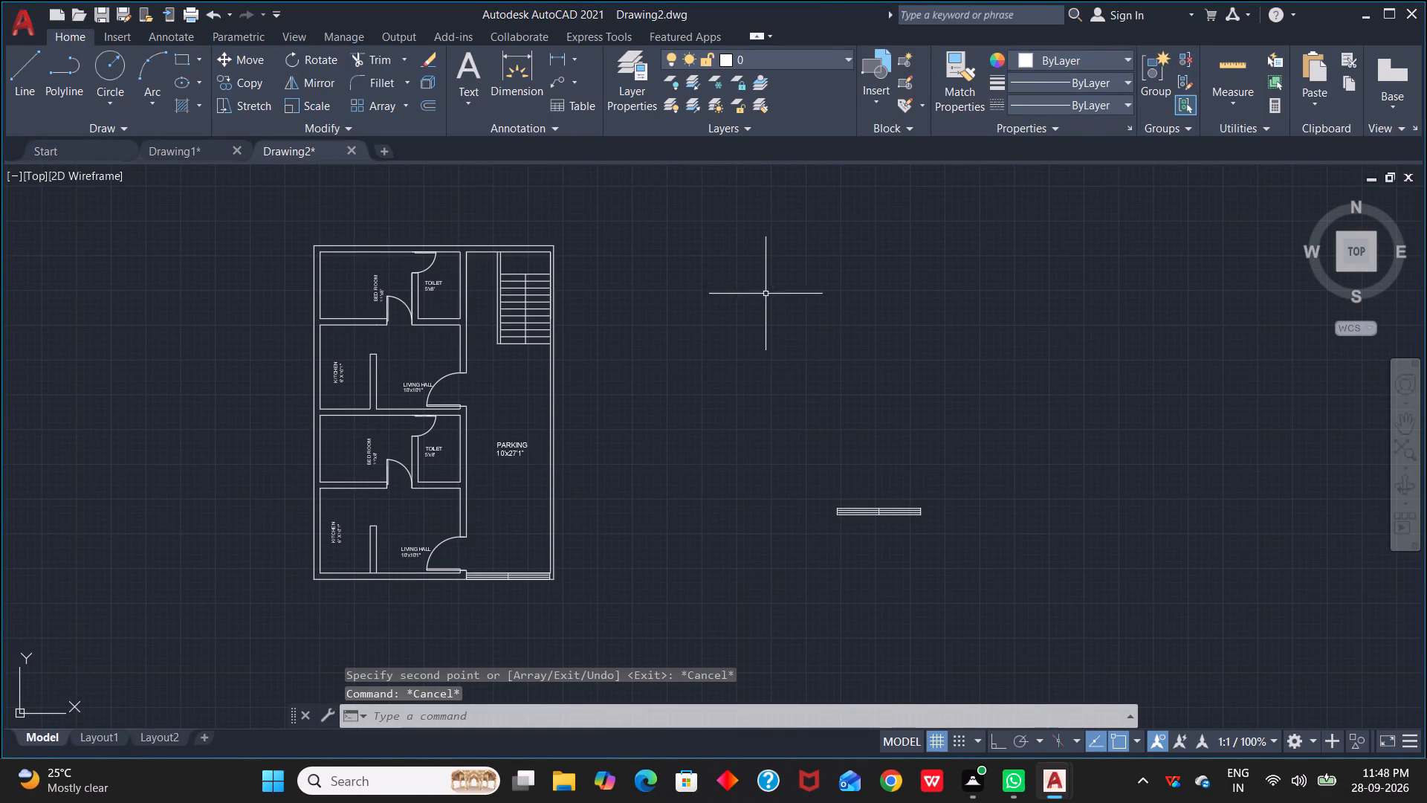
key("l")
key("space")
left_click(768, 291)
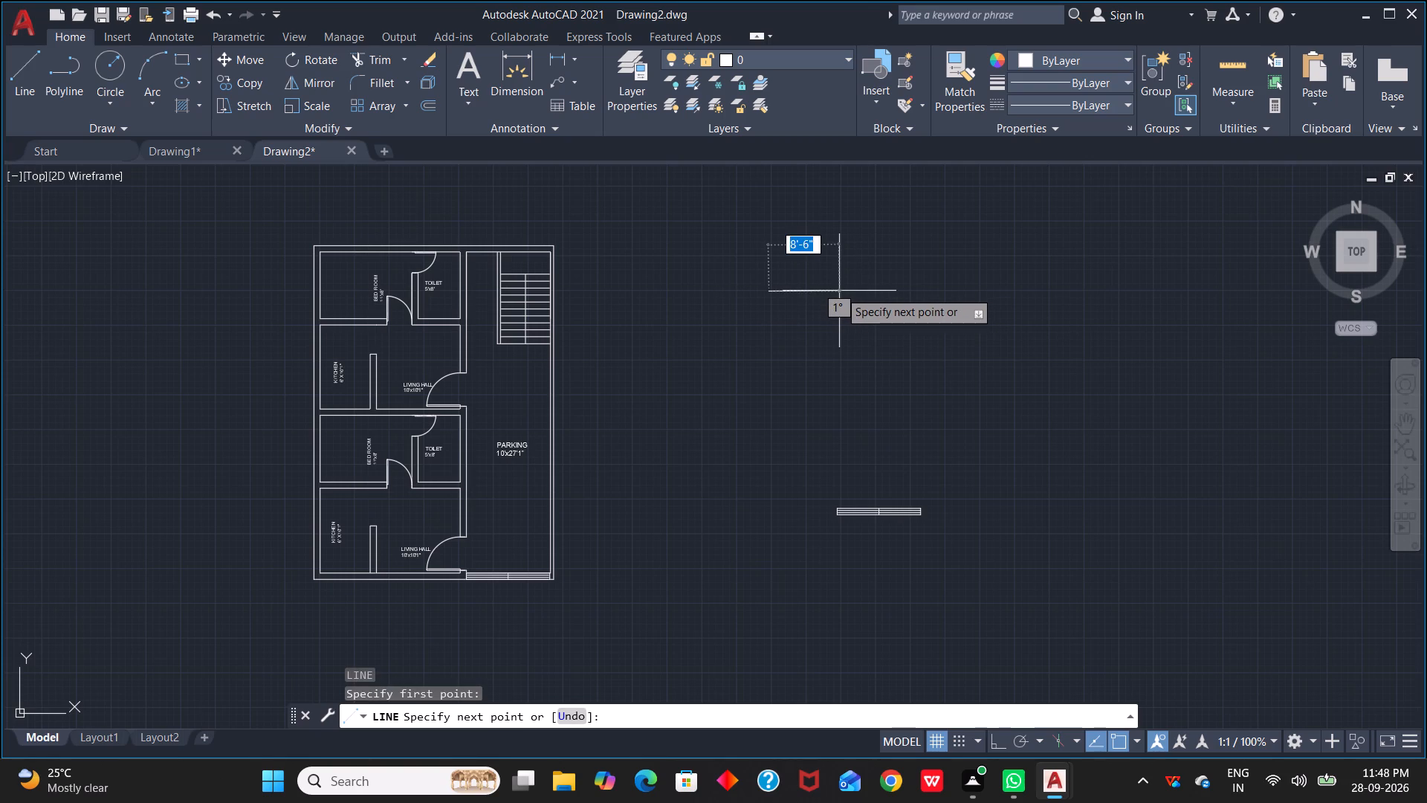
key("F9")
type("9\"")
key("Return")
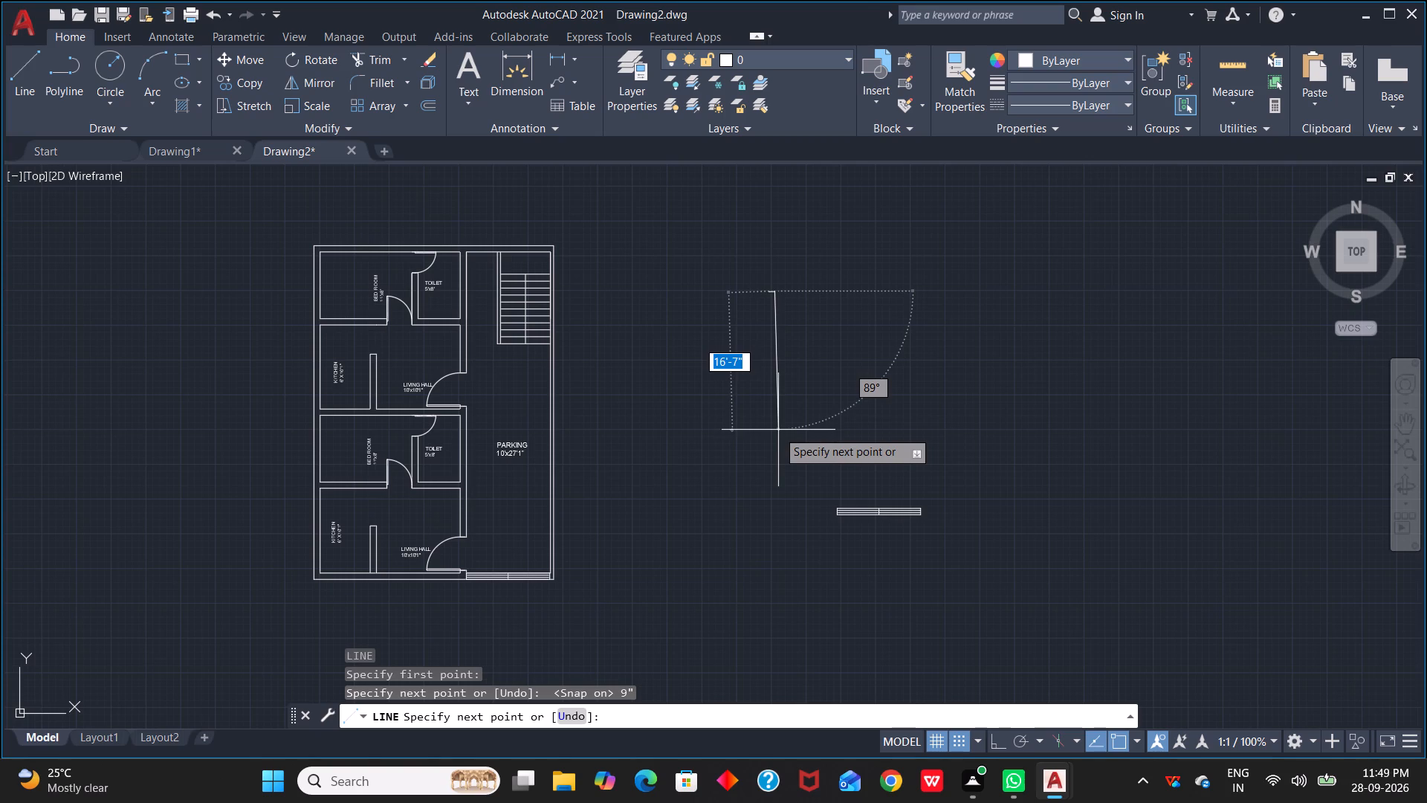
key("F8")
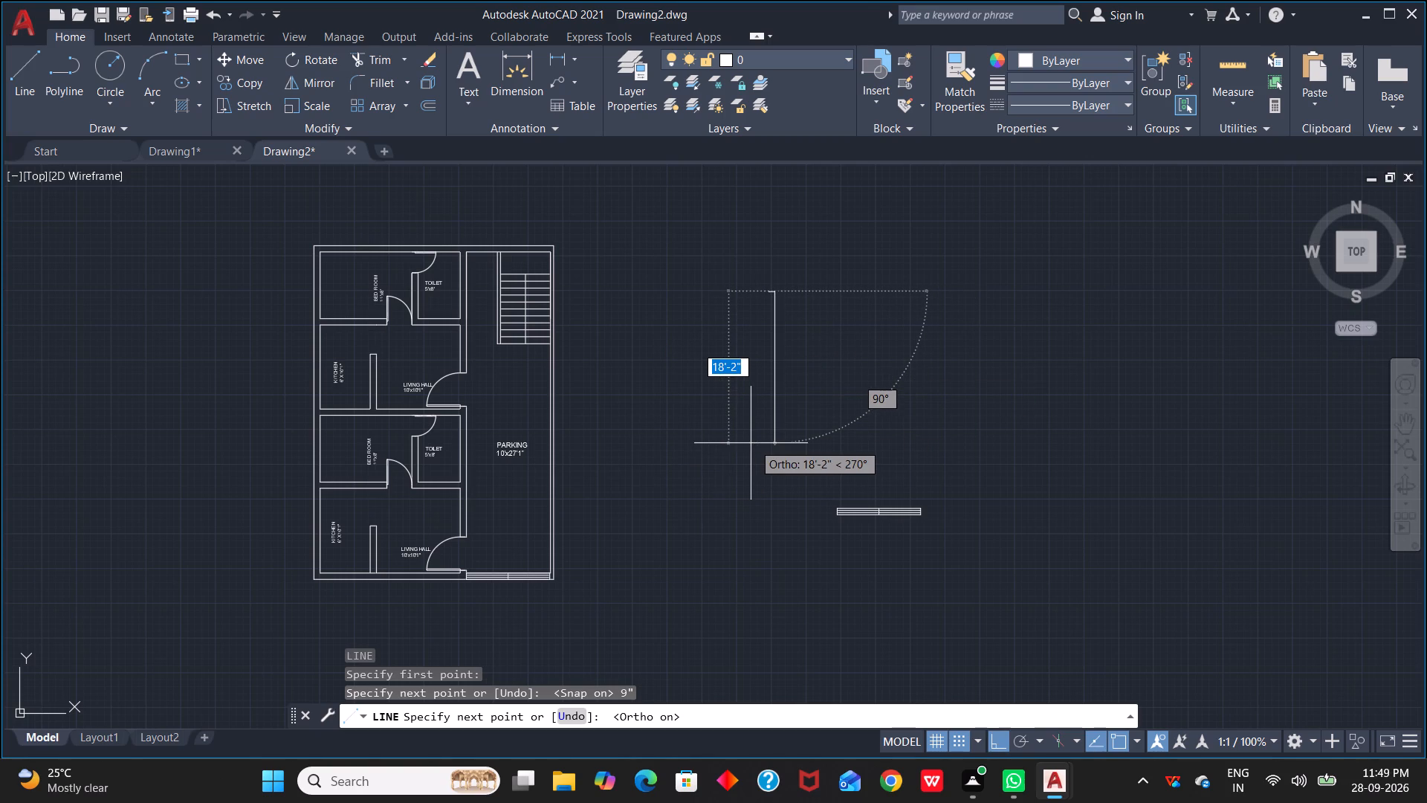
type("4\"")
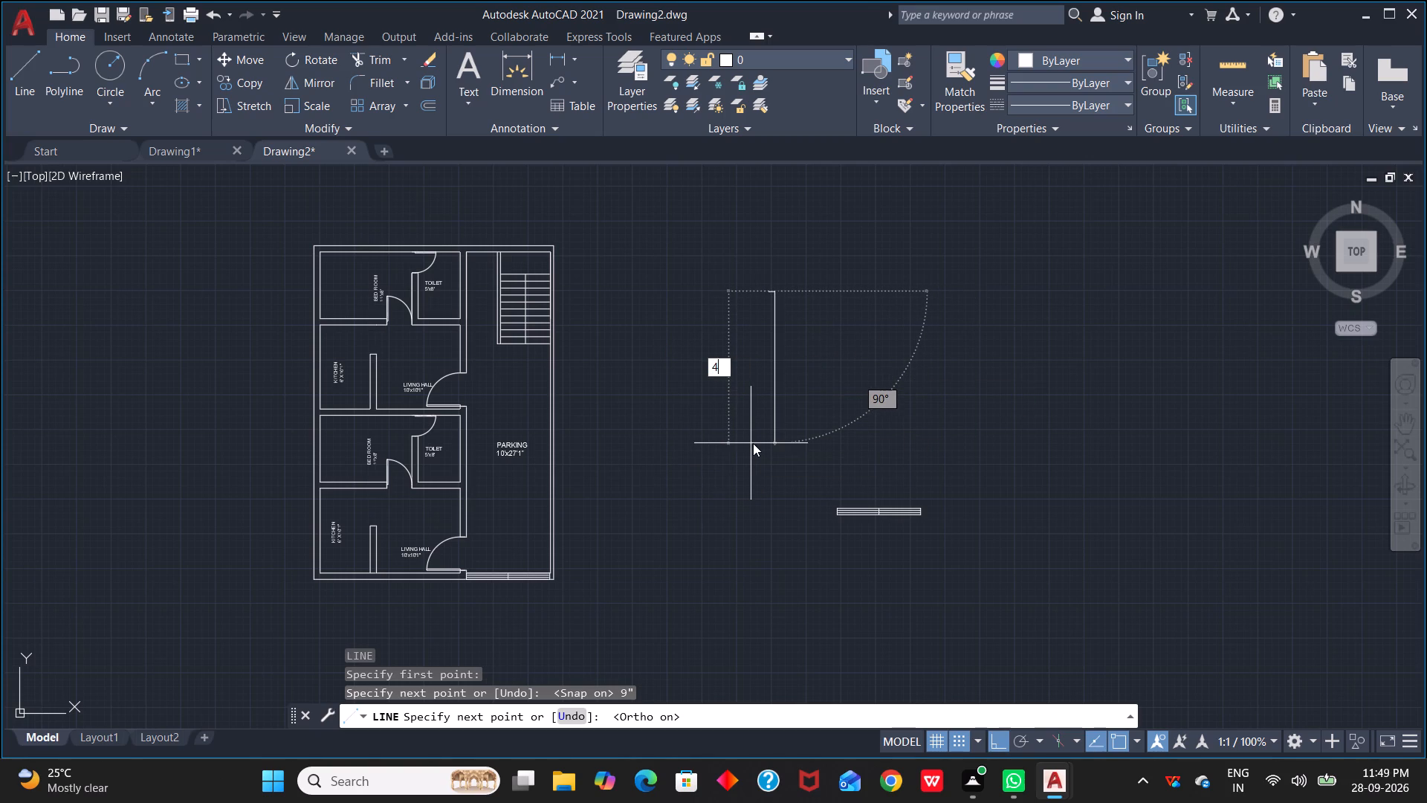
key("BackSpace")
key("apostrophe")
key("Return")
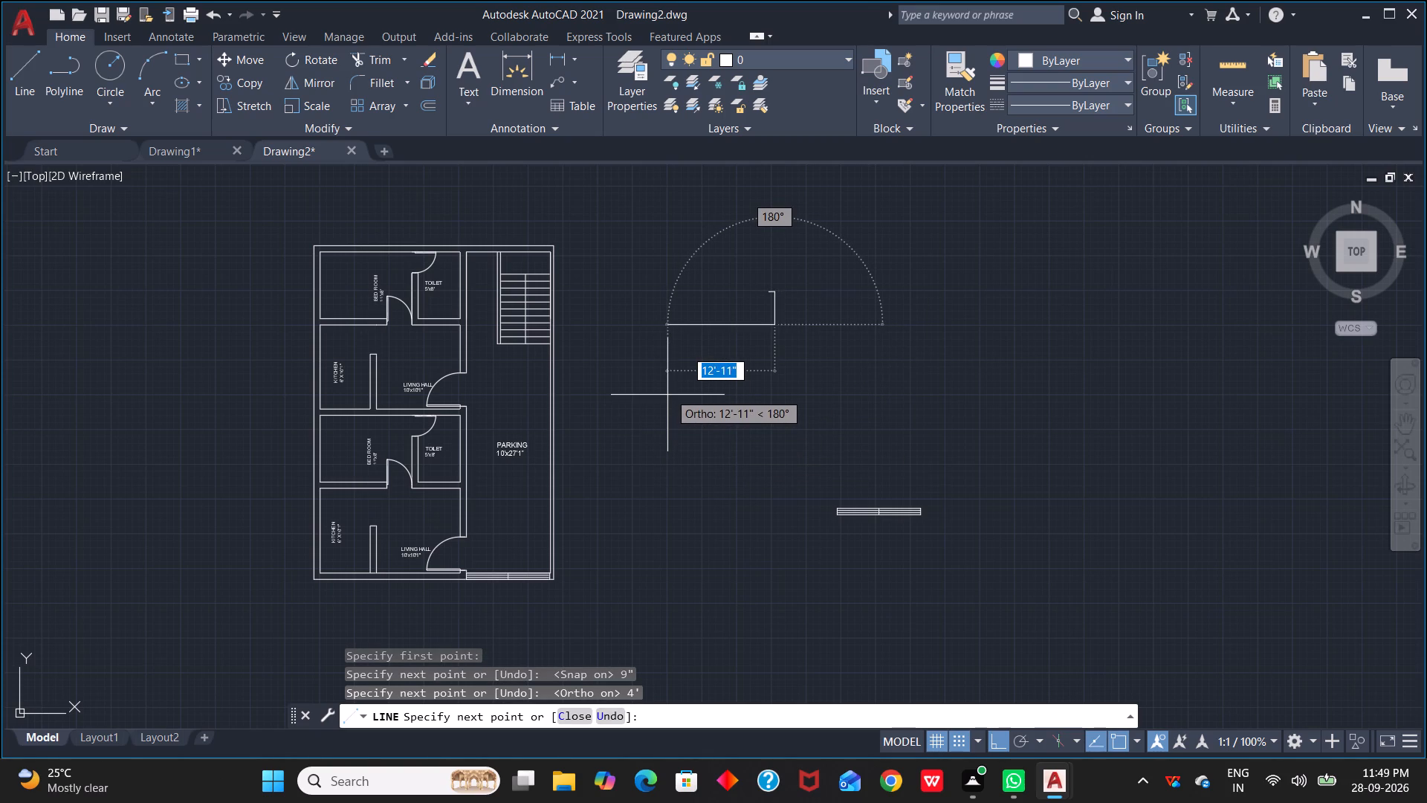
type("9\"")
key("Return")
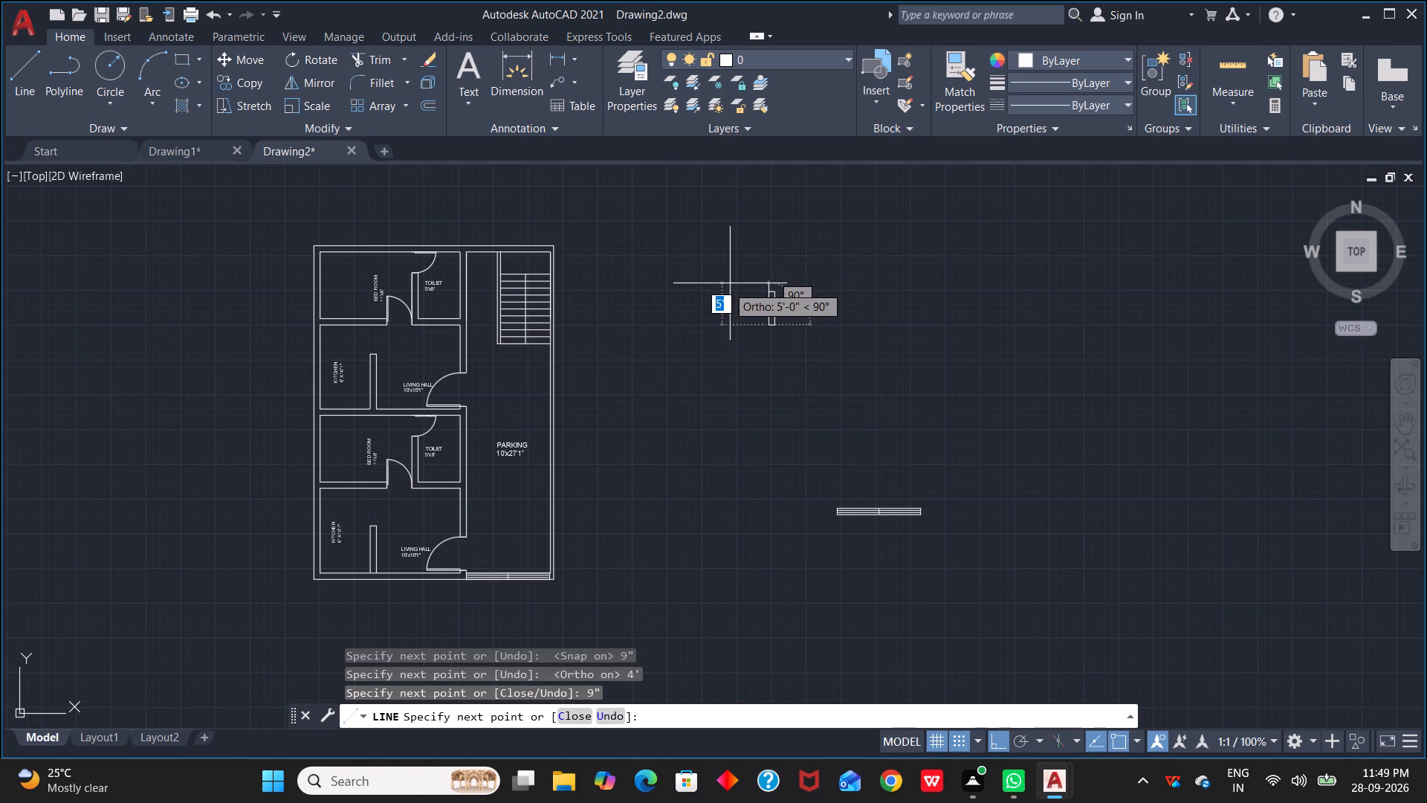
type("C")
key("space")
Offset both long edges of the 9" by 4' rectangle 3" inward.
scroll(759, 320, "up", 3)
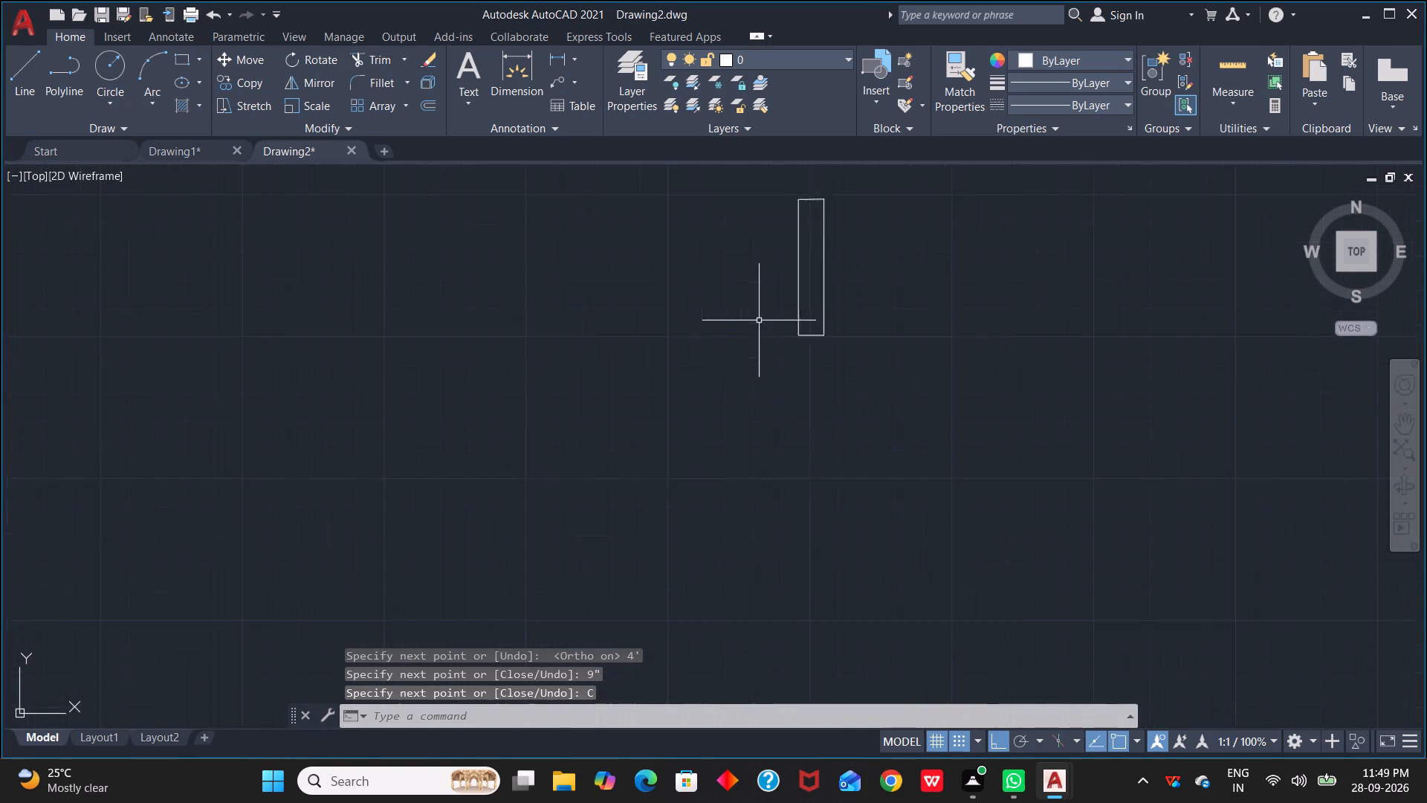
scroll(759, 320, "up", 2)
middle_click_drag(964, 288, 926, 428)
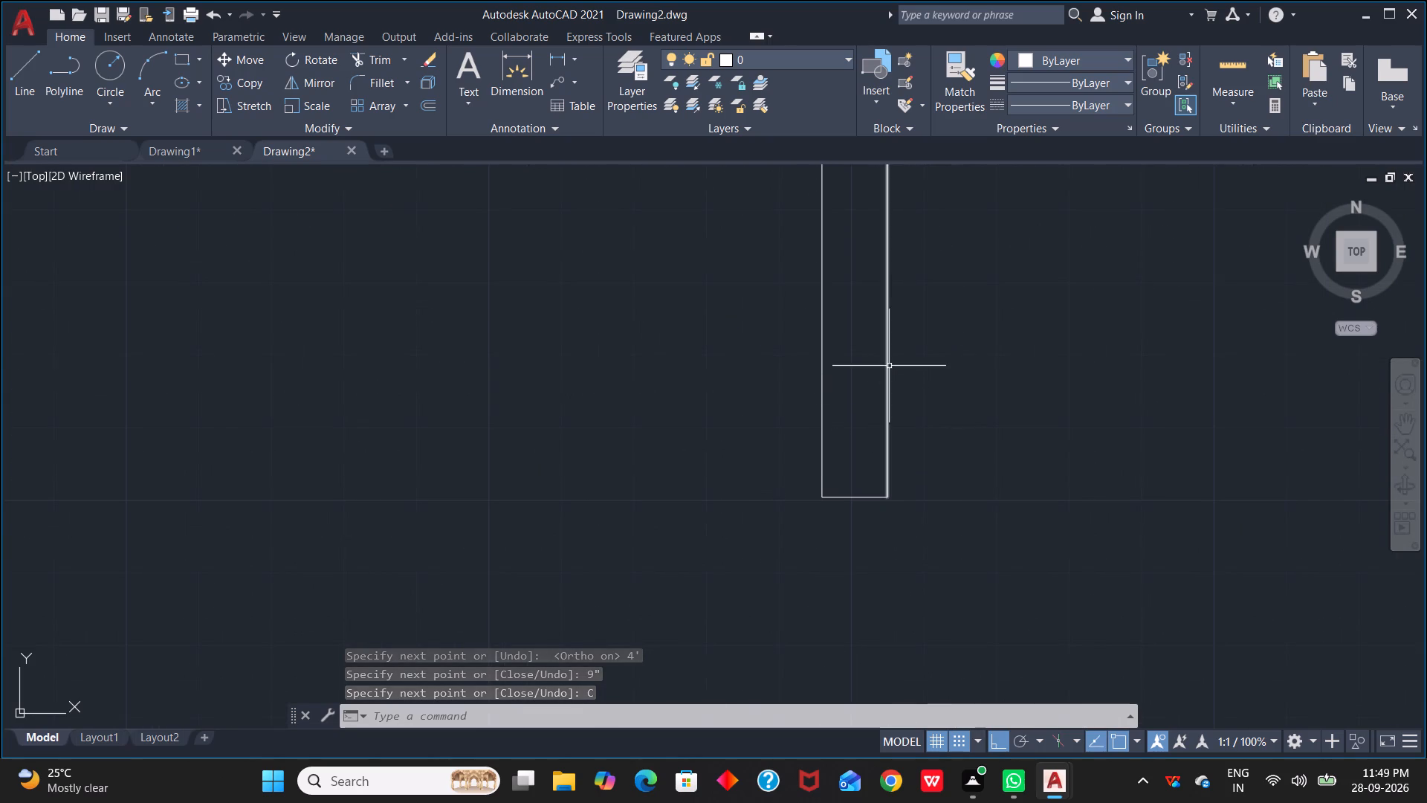
type("O")
key("space")
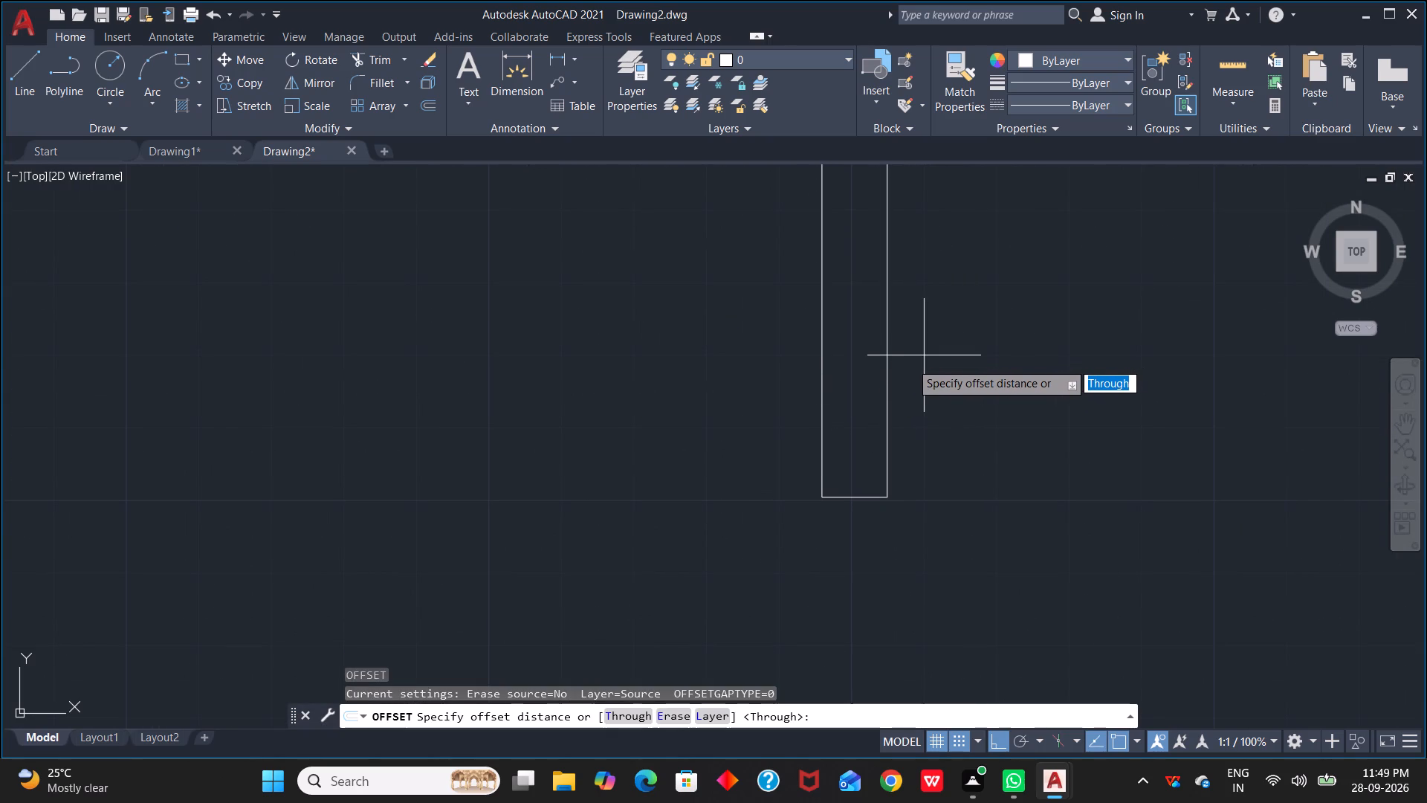
key("3")
key("shift+quotedbl")
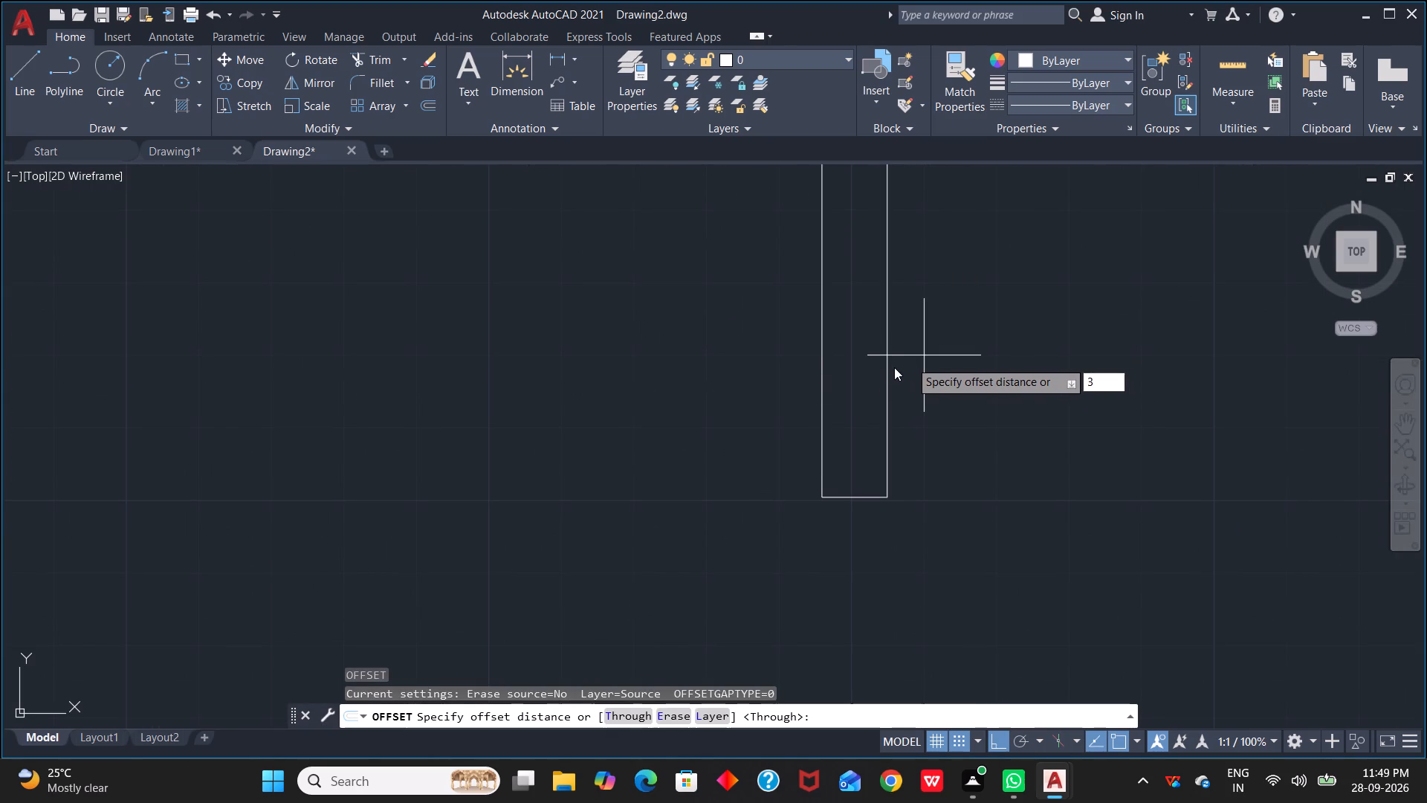
key("Return")
left_click(884, 354)
left_click(887, 352)
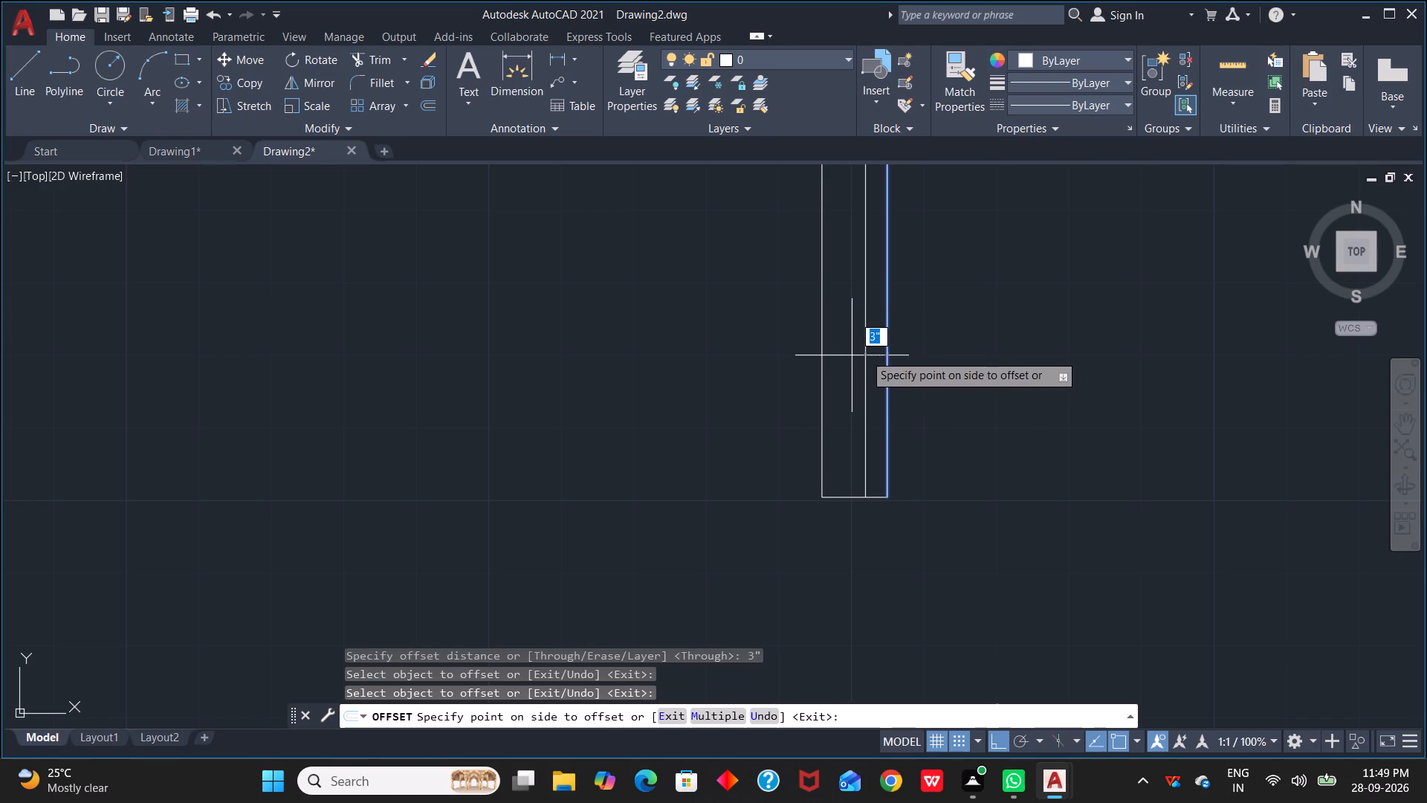
left_click(864, 354)
left_click(823, 360)
left_click(832, 357)
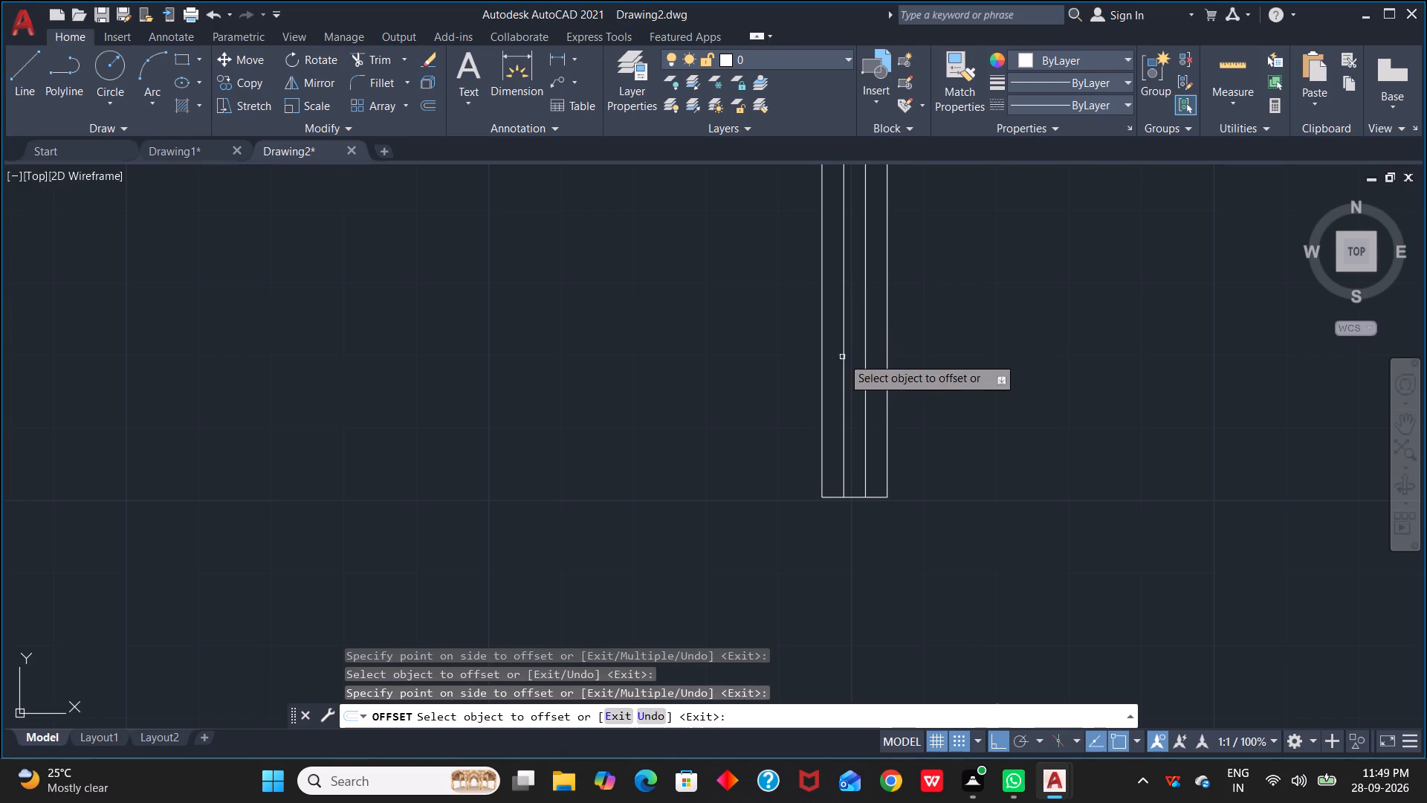
scroll(928, 352, "down", 3)
scroll(918, 293, "up", 2)
left_click(796, 286)
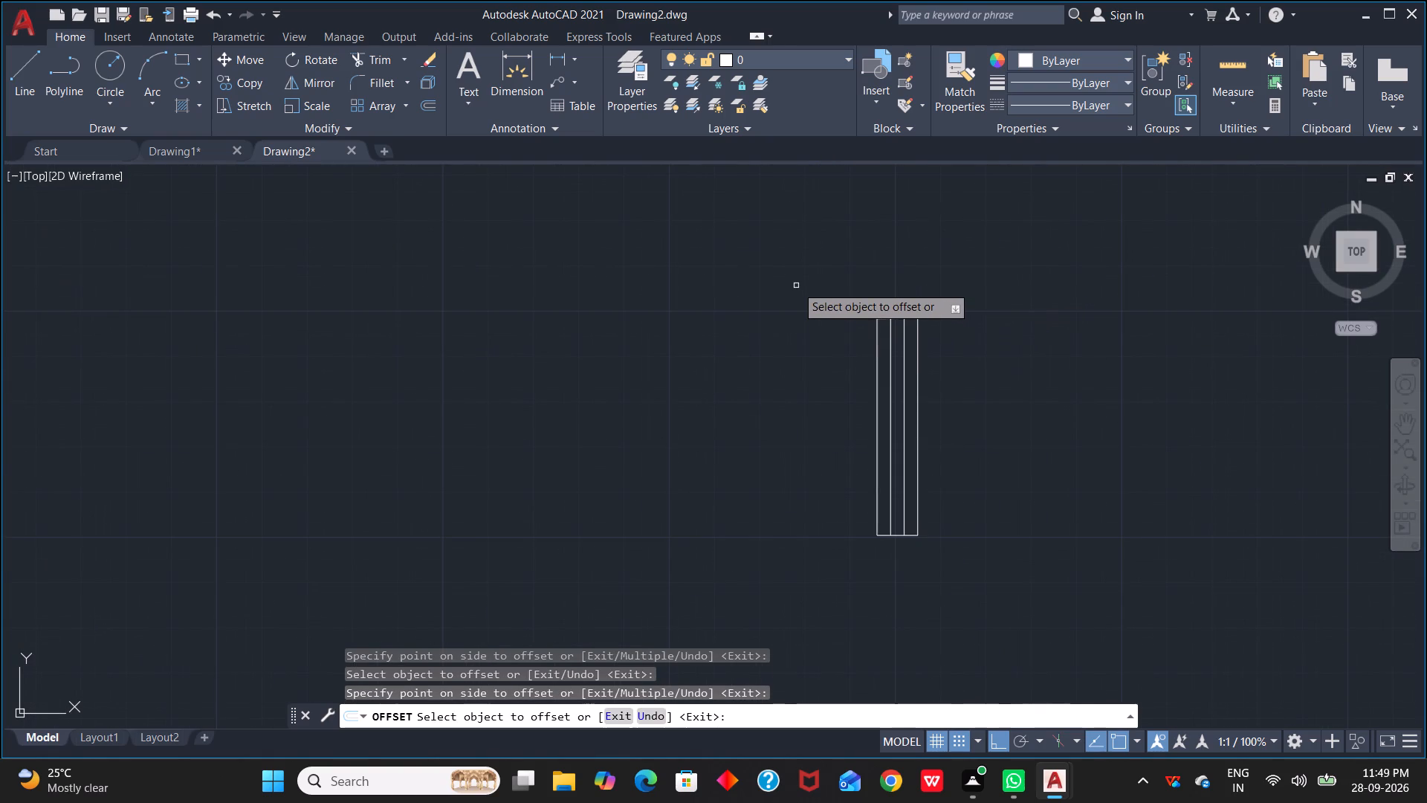
key("Escape")
Group all lines of the divided 9" by 4' rectangle.
left_click_drag(795, 282, 825, 320)
left_click(956, 571)
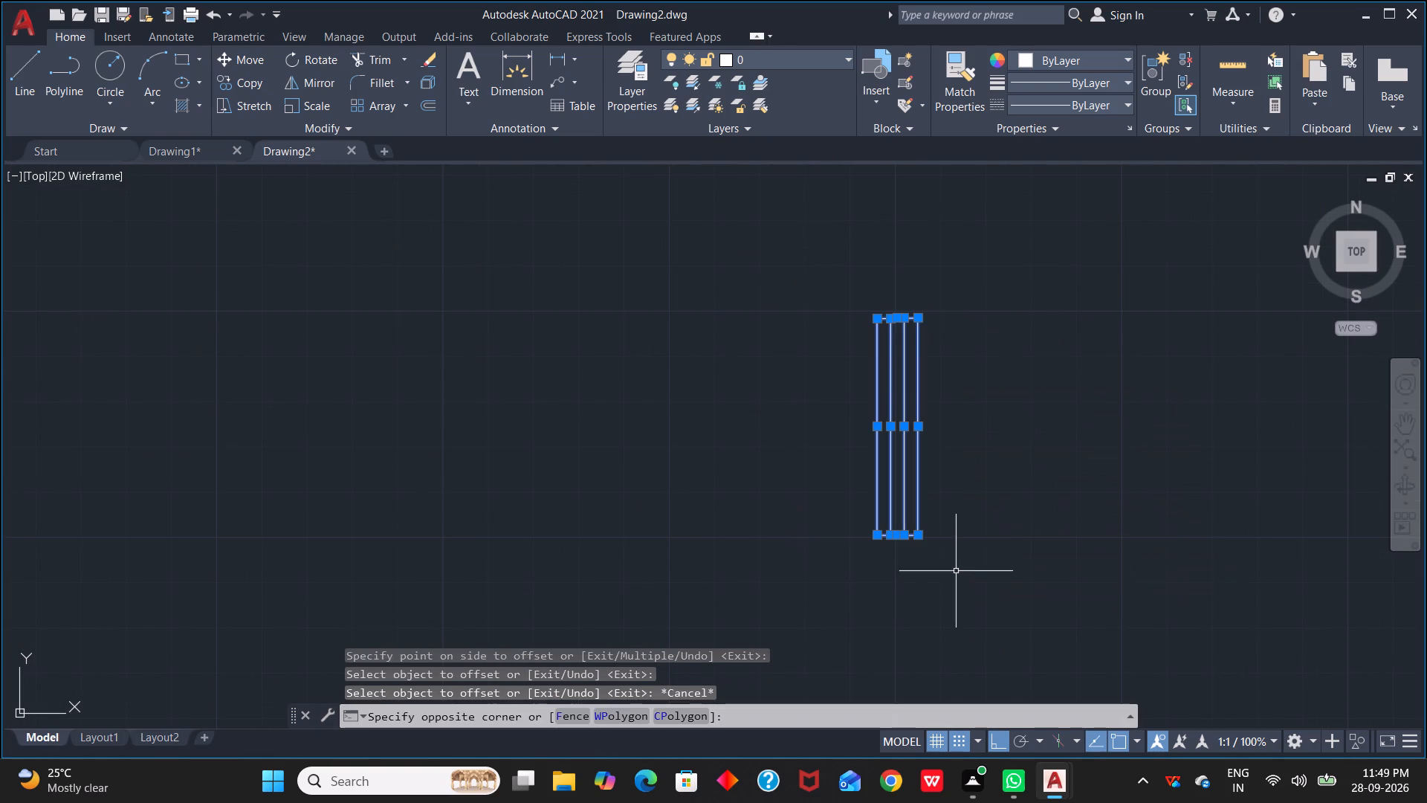
type("G")
key("space")
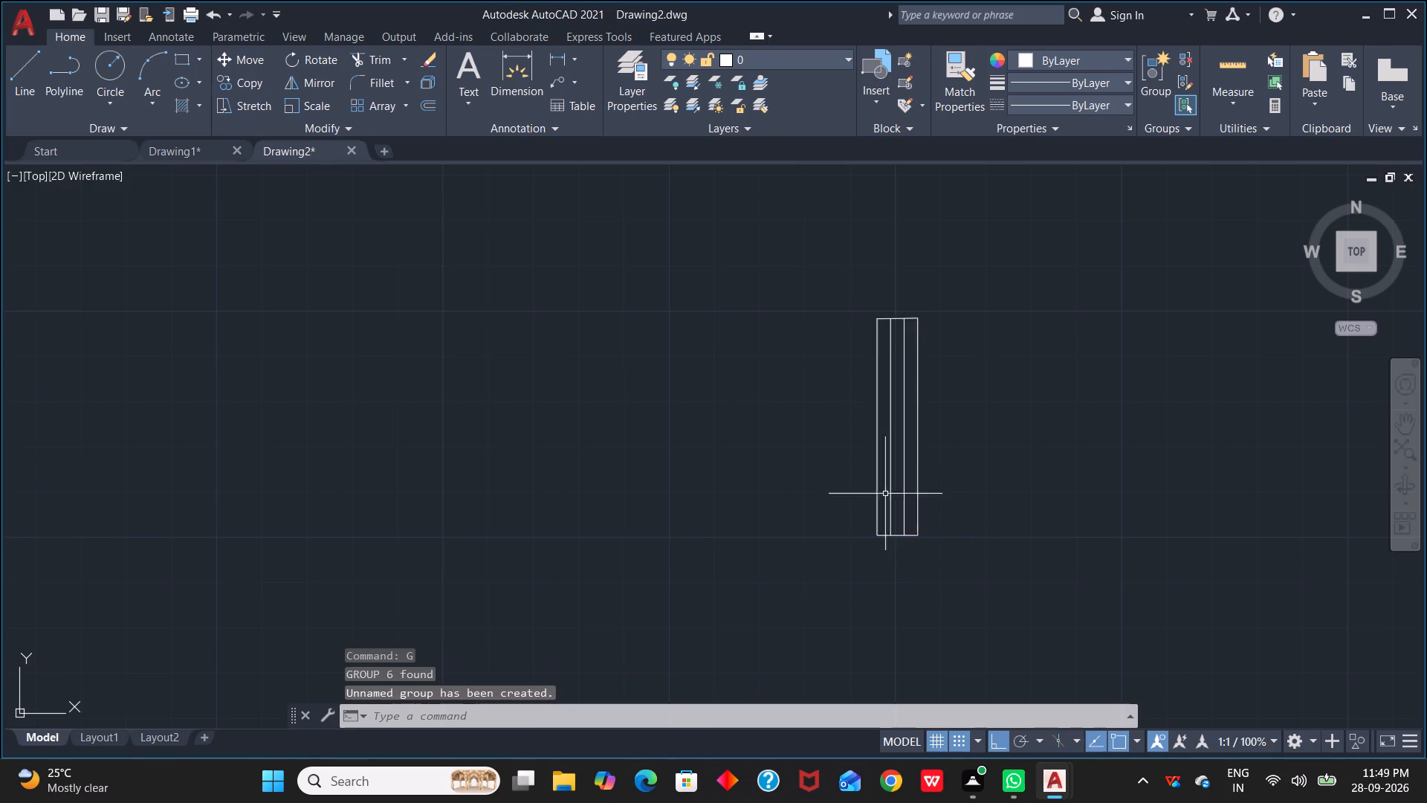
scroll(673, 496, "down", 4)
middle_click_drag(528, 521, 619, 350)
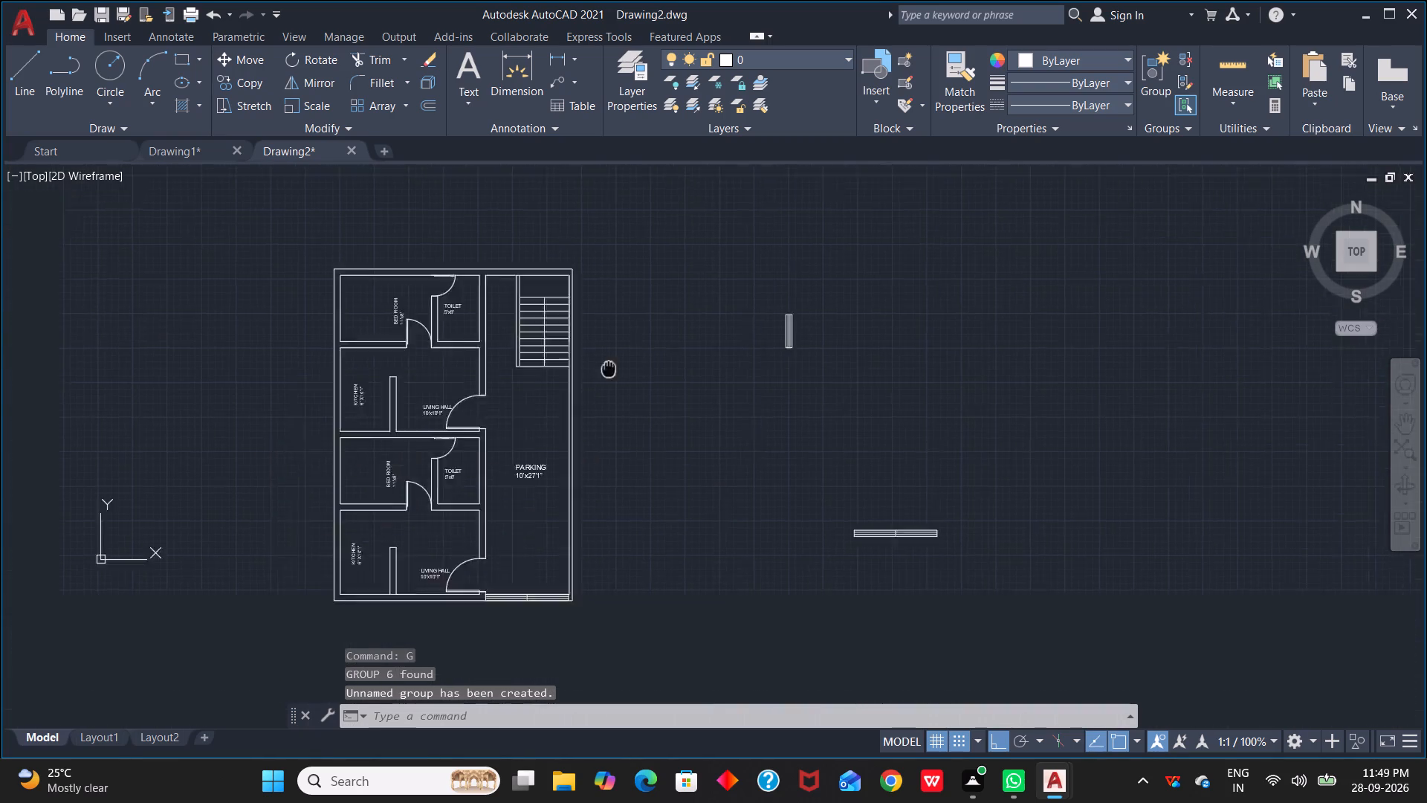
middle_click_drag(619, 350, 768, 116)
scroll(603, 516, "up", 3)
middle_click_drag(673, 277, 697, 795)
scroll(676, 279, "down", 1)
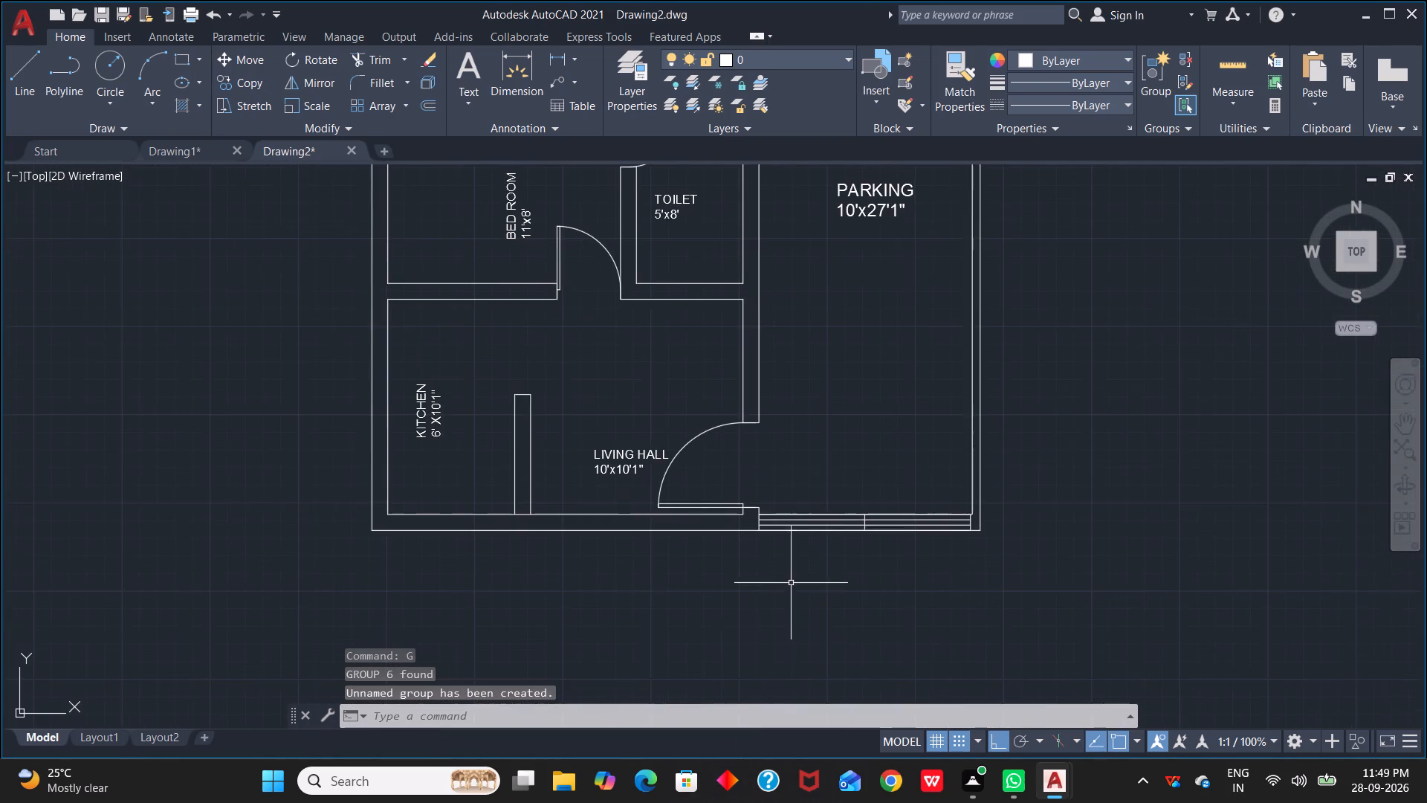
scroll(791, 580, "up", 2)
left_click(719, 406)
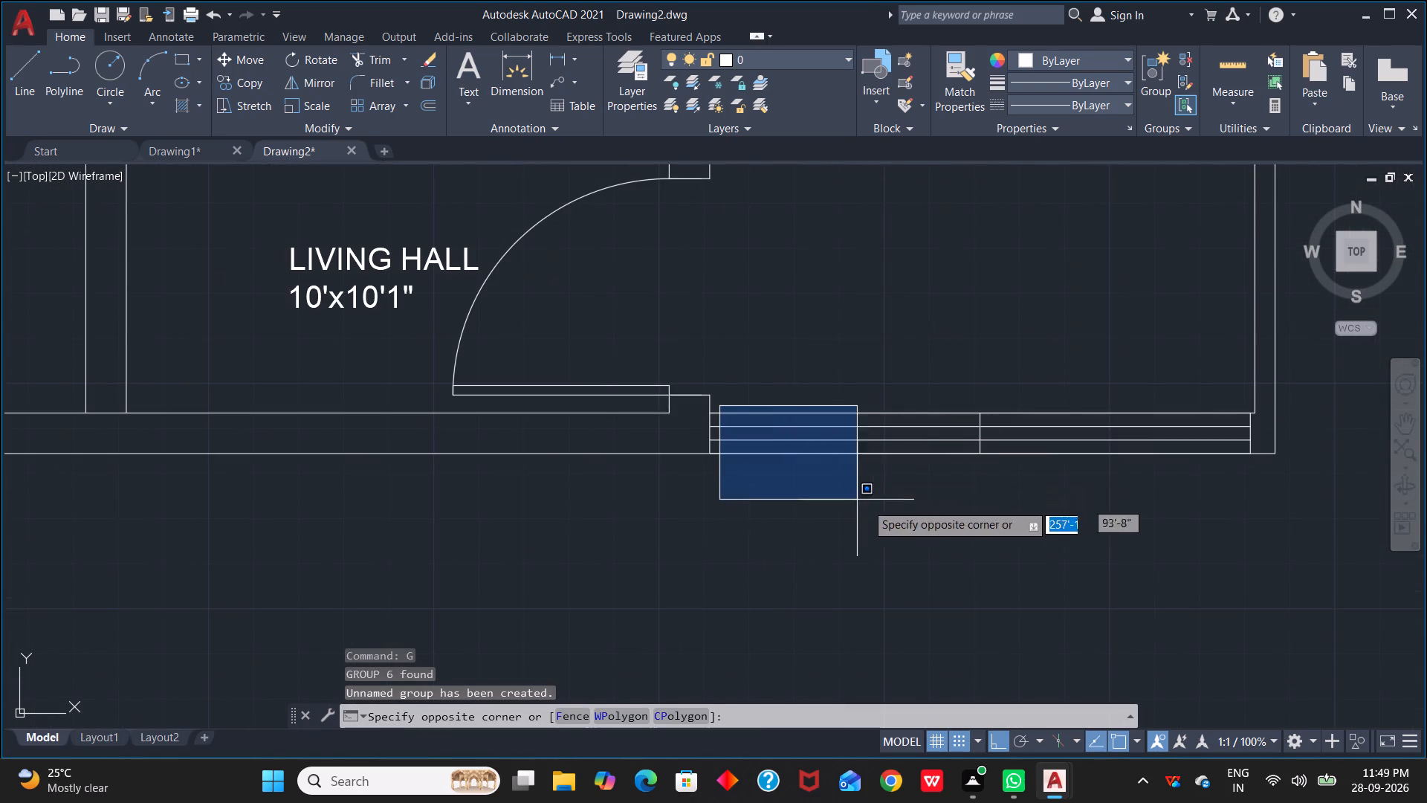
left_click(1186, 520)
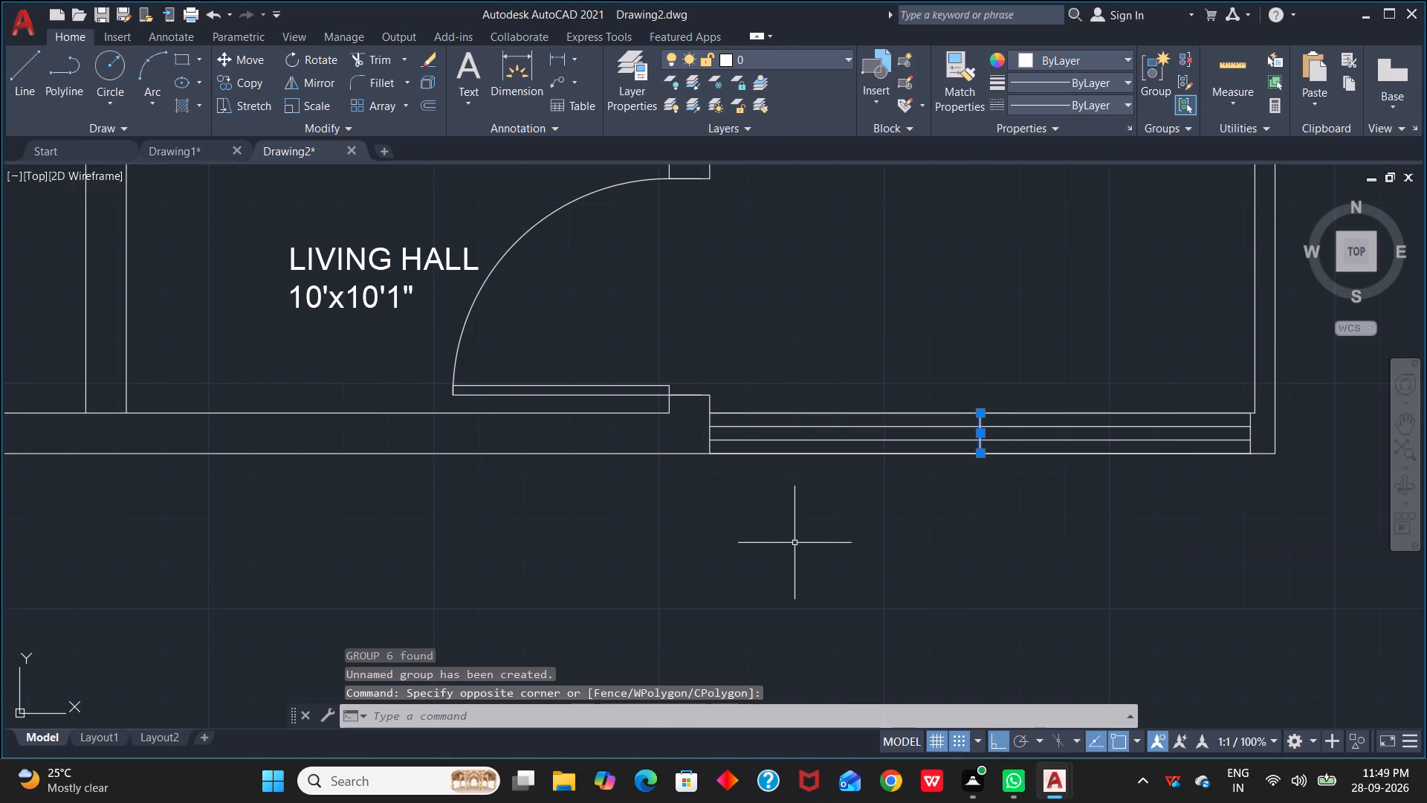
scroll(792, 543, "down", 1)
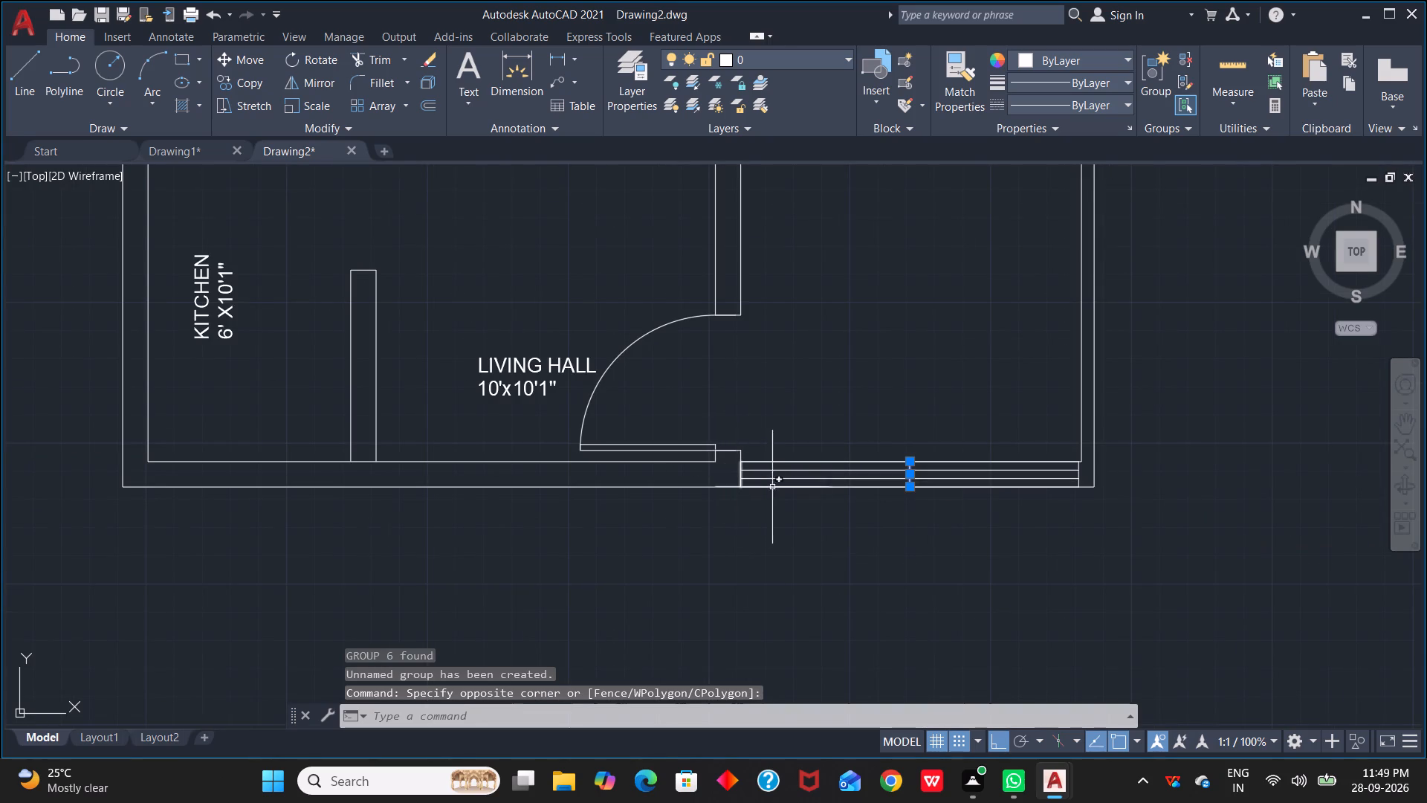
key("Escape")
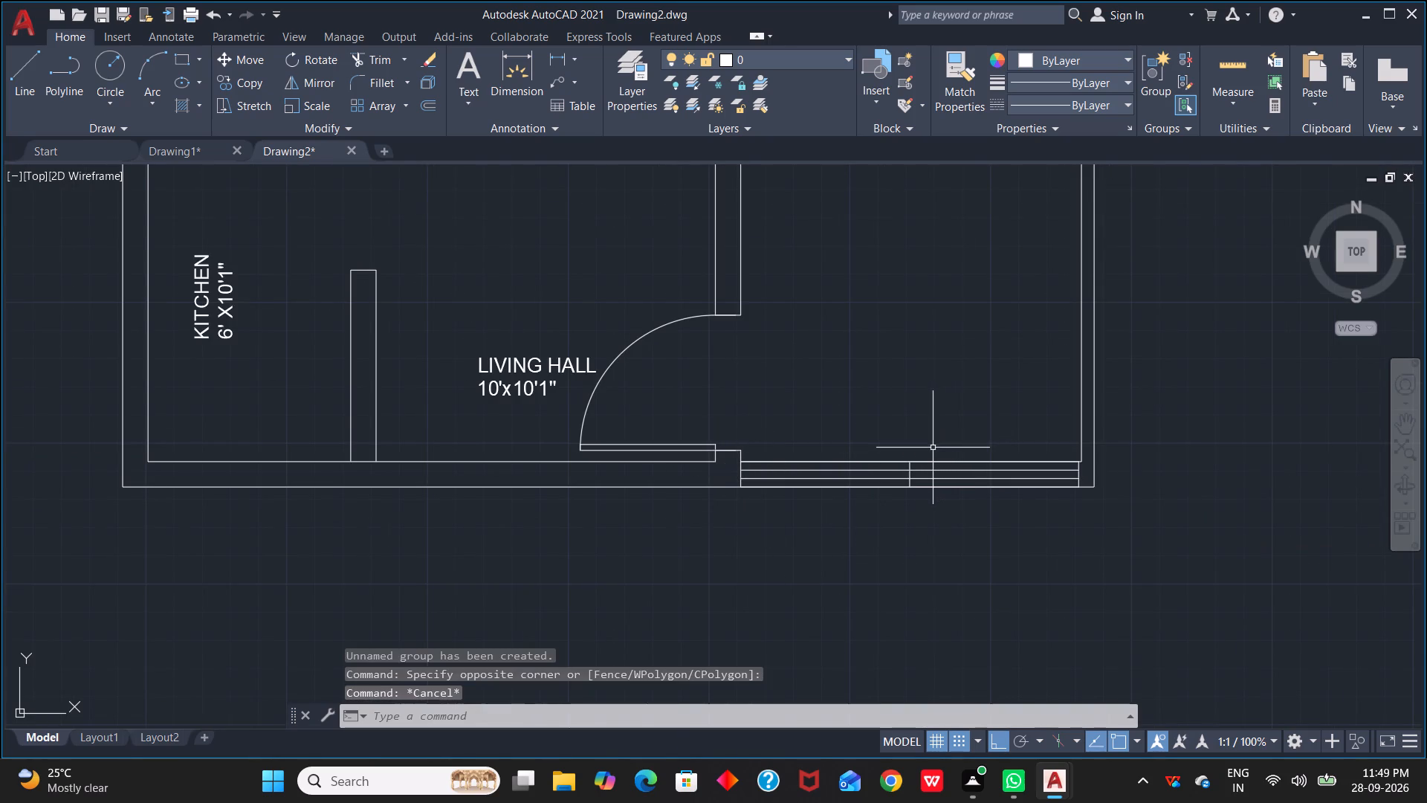
Group all lines of the divided 10' by 9" element in the parking's bottom wall.
scroll(754, 470, "up", 2)
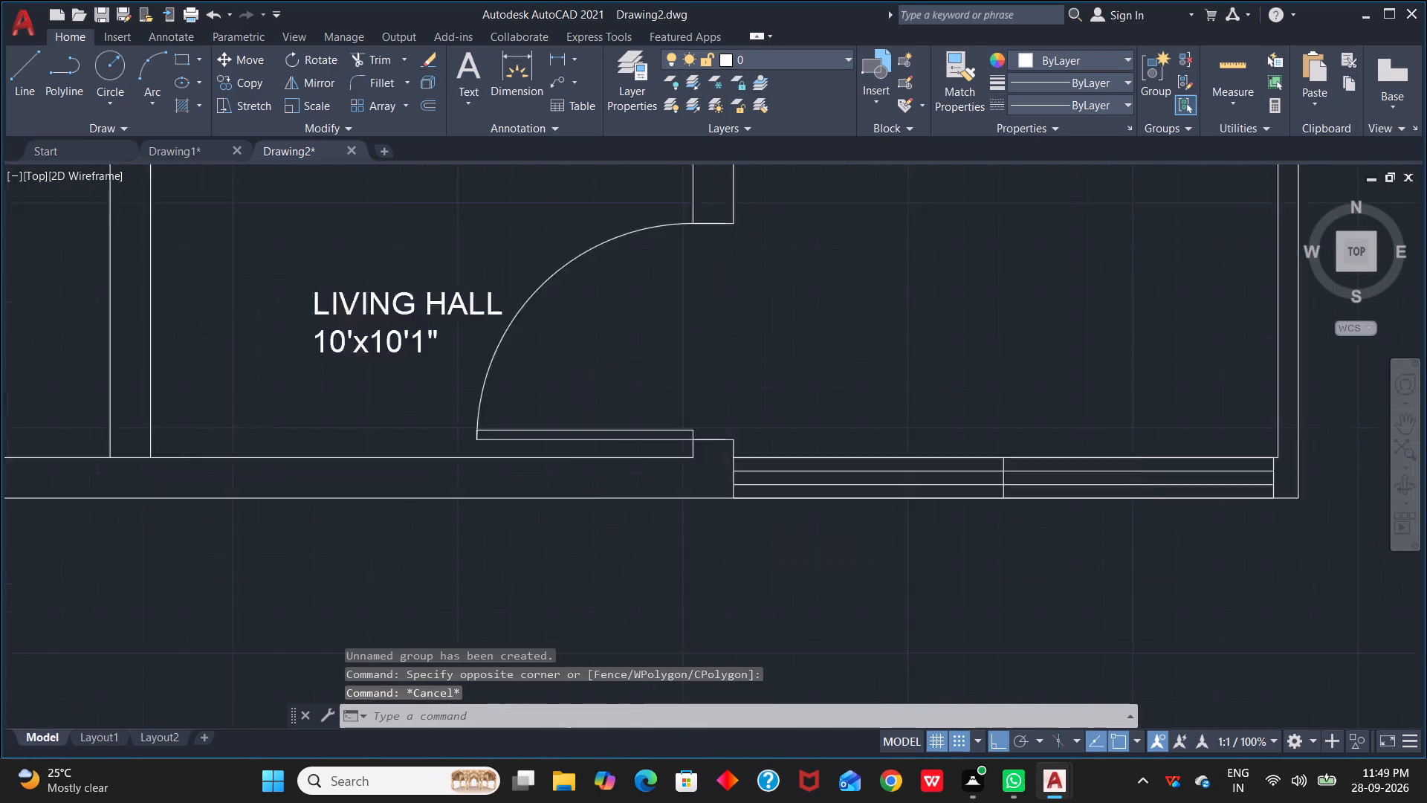
scroll(754, 470, "up", 1)
left_click(687, 434)
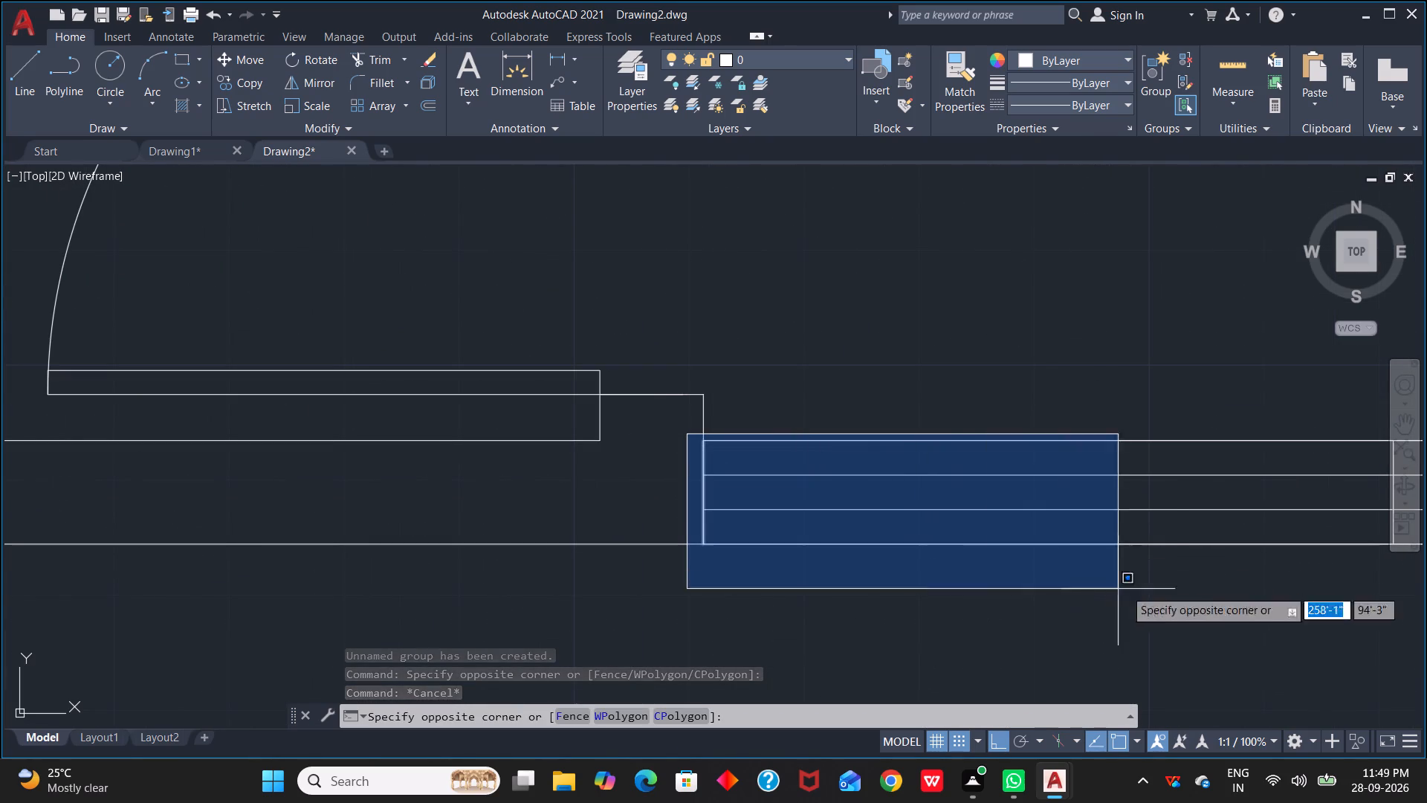
scroll(1176, 593, "down", 1)
middle_click_drag(1174, 593, 686, 596)
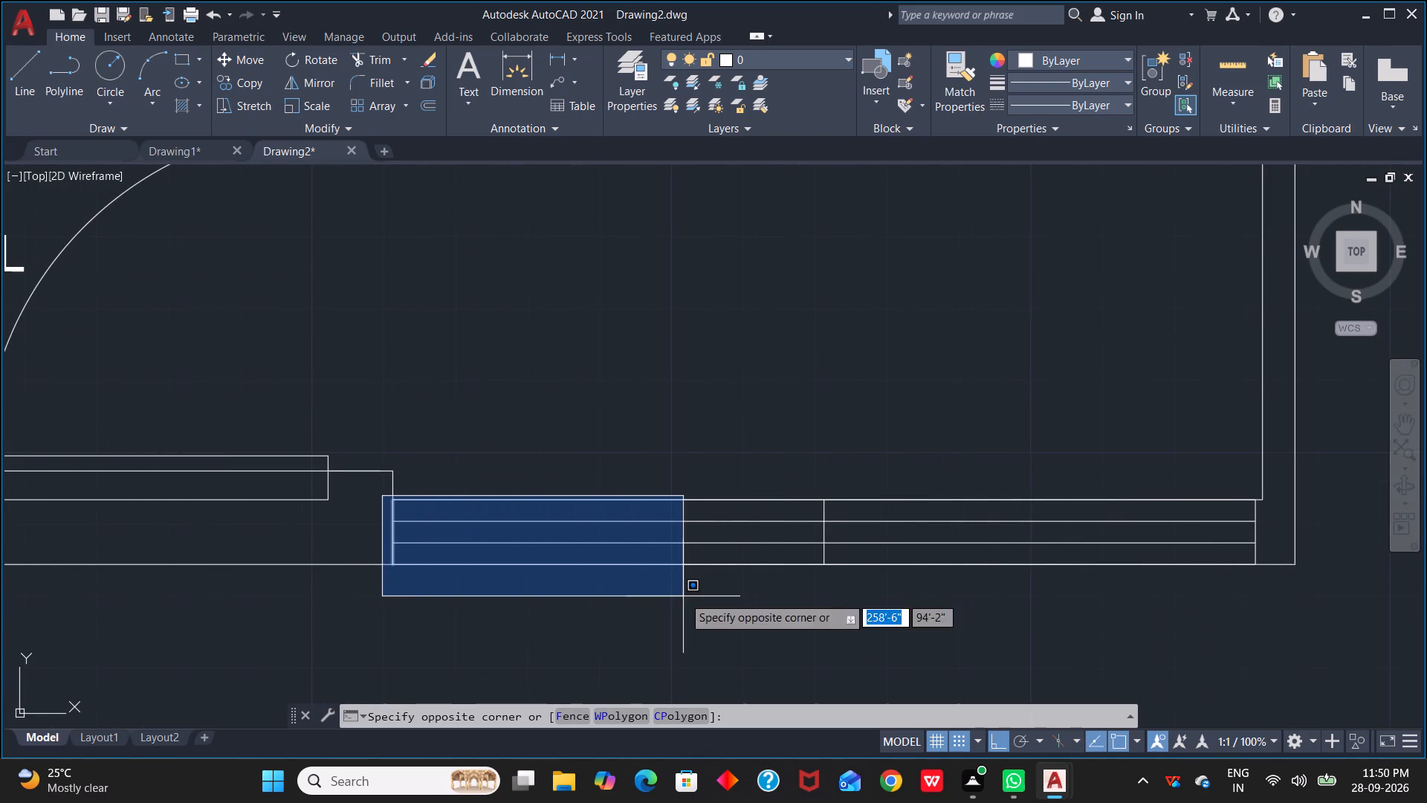
middle_click_drag(1087, 588, 749, 620)
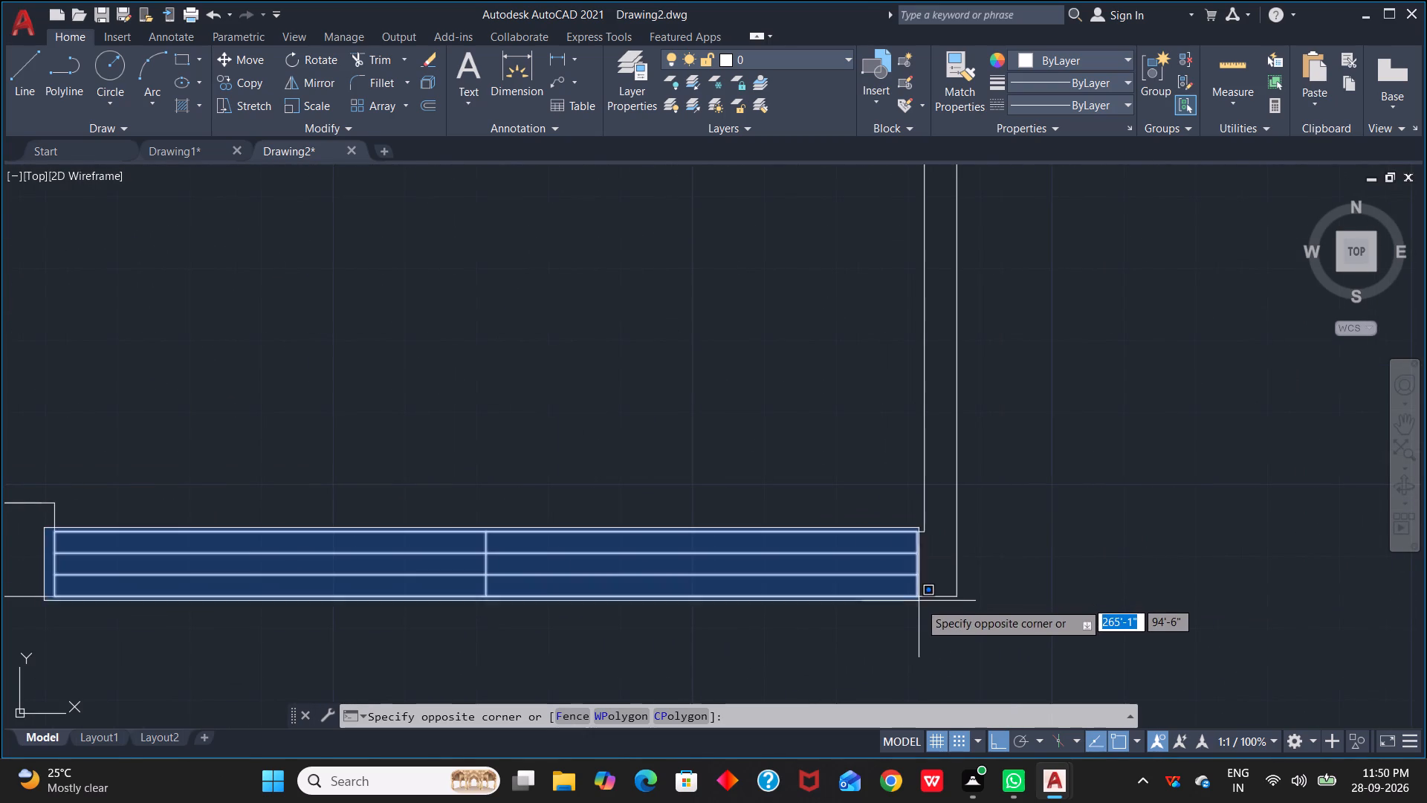
left_click(923, 612)
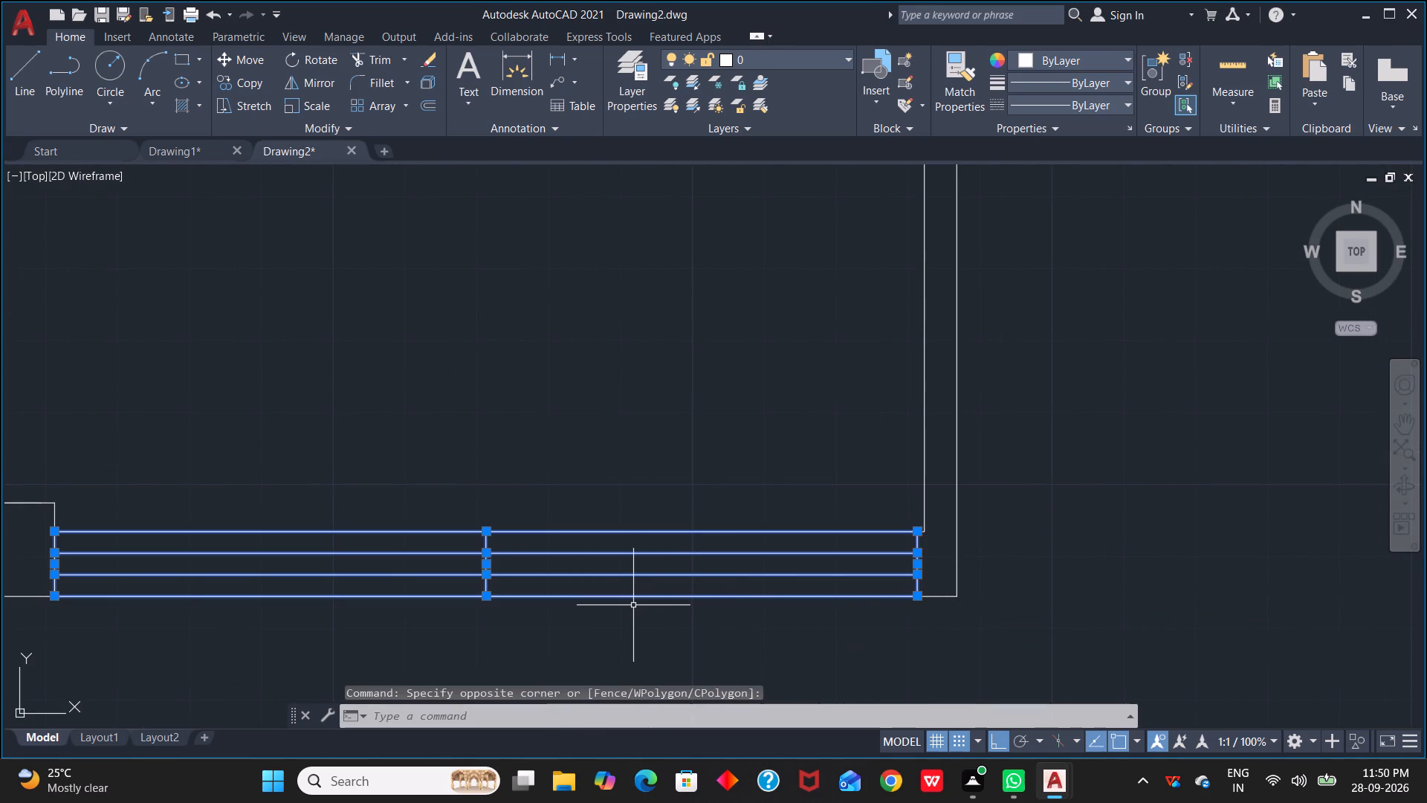
key("g")
key("space")
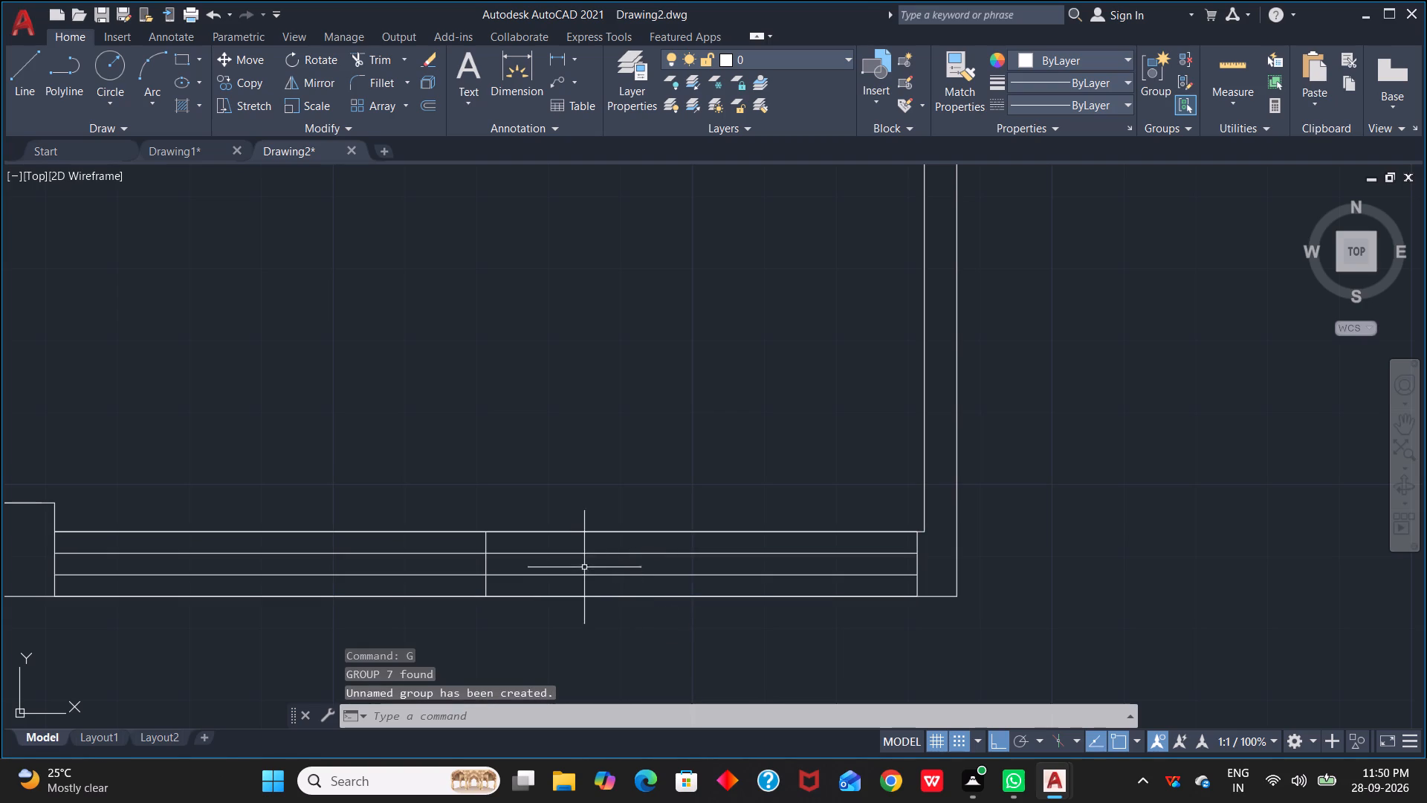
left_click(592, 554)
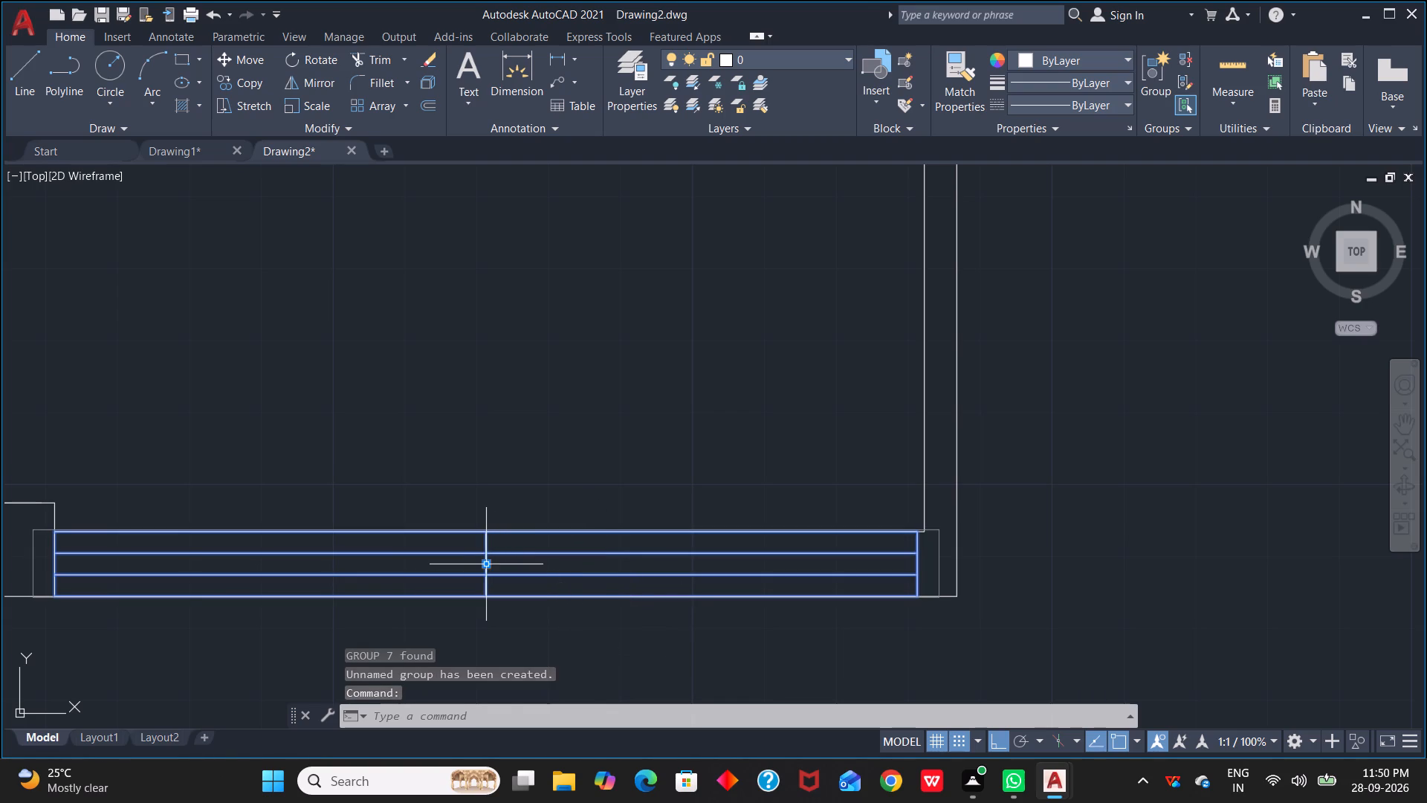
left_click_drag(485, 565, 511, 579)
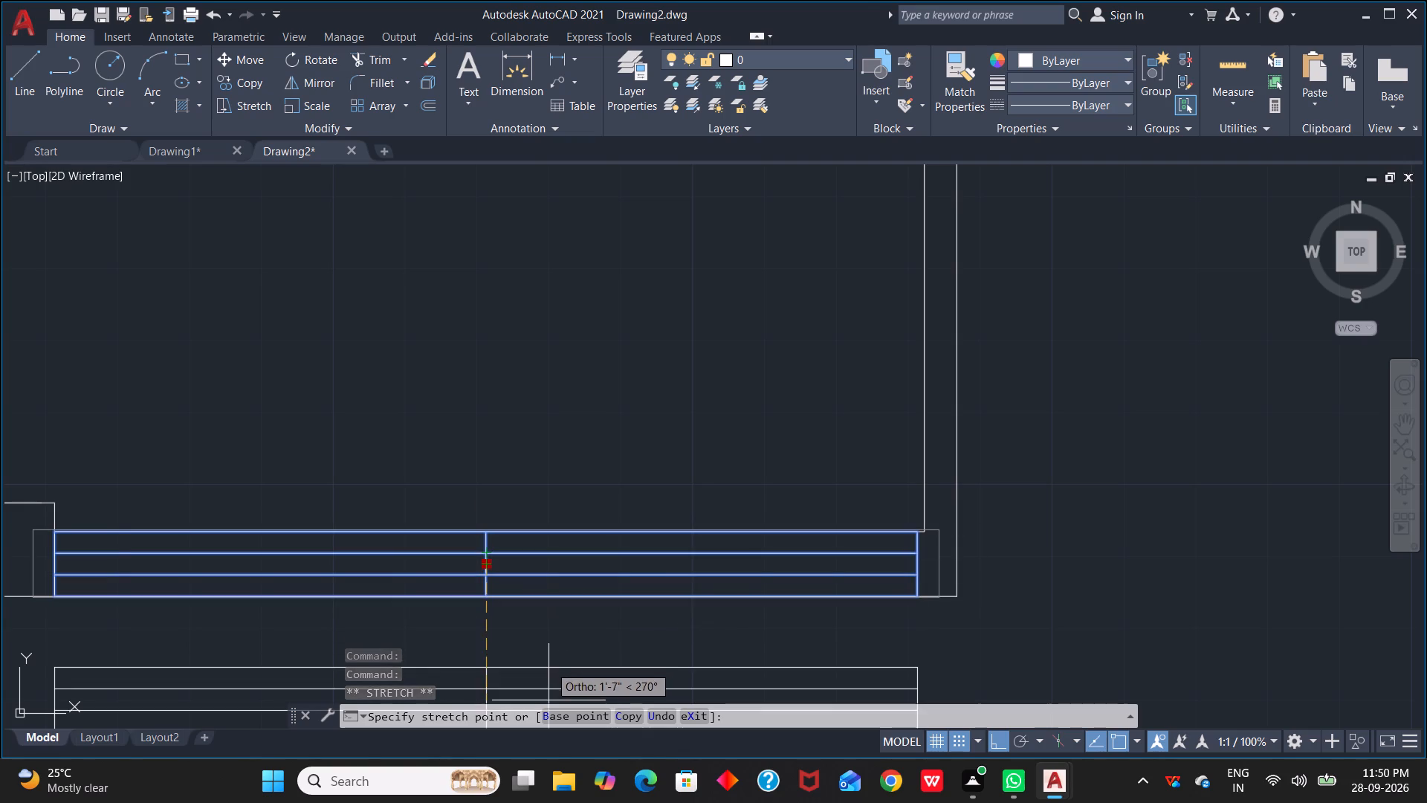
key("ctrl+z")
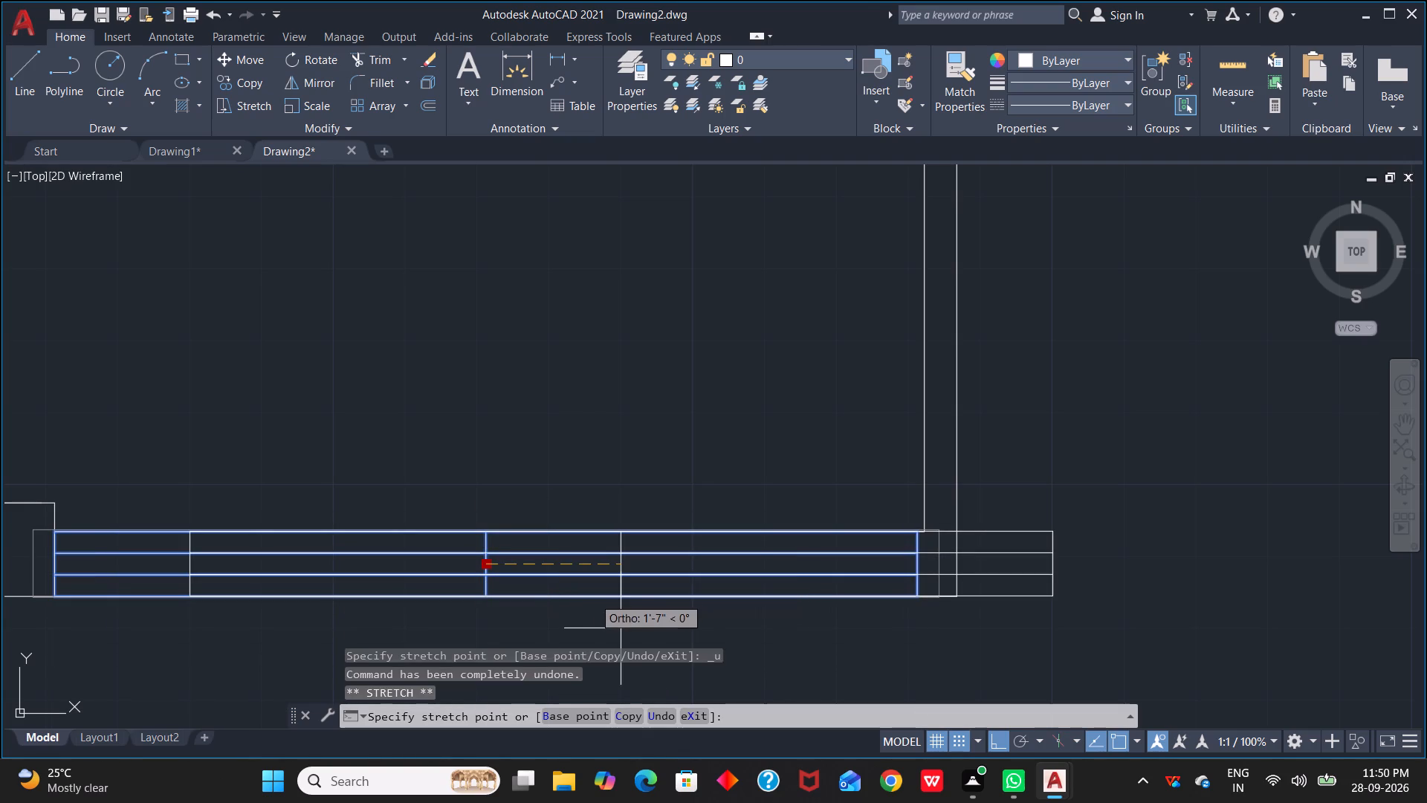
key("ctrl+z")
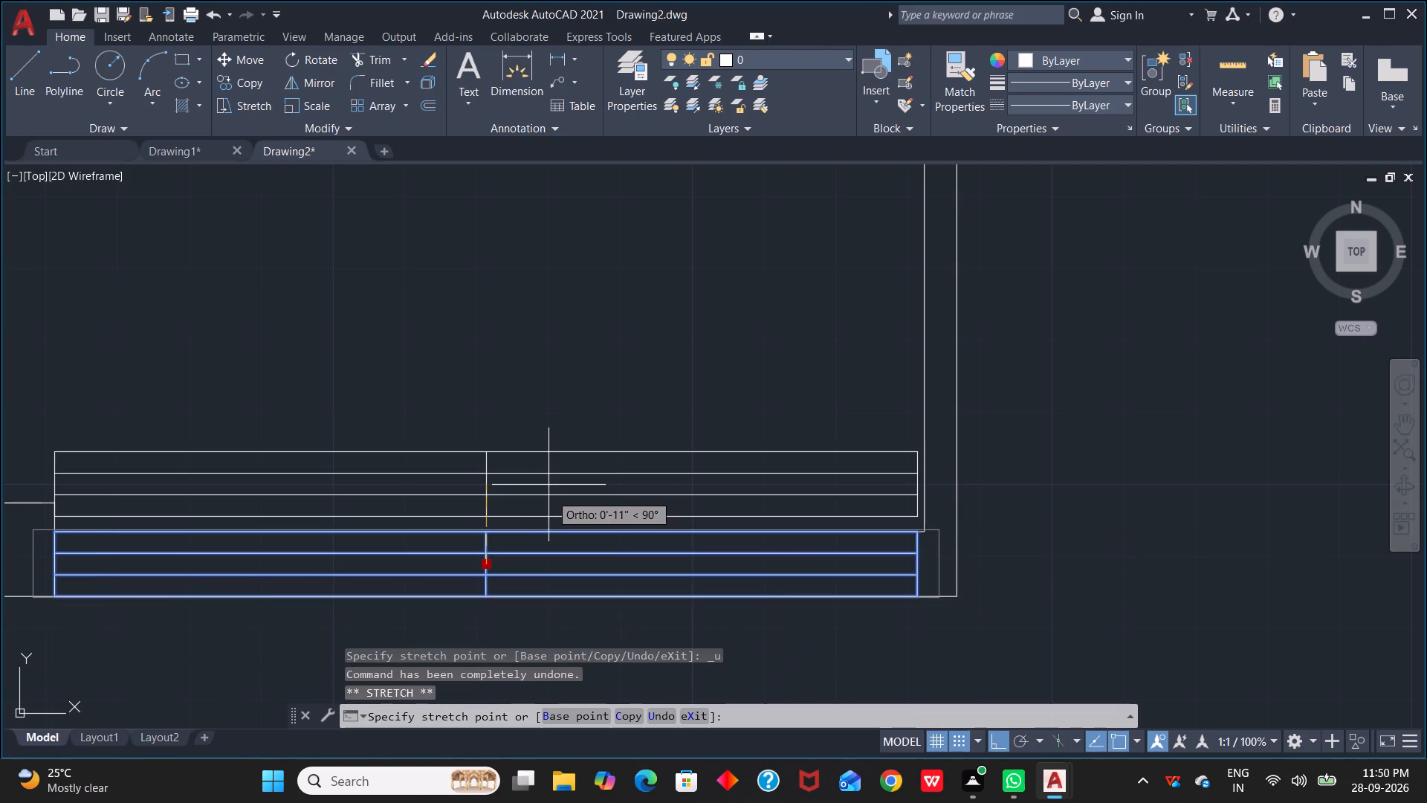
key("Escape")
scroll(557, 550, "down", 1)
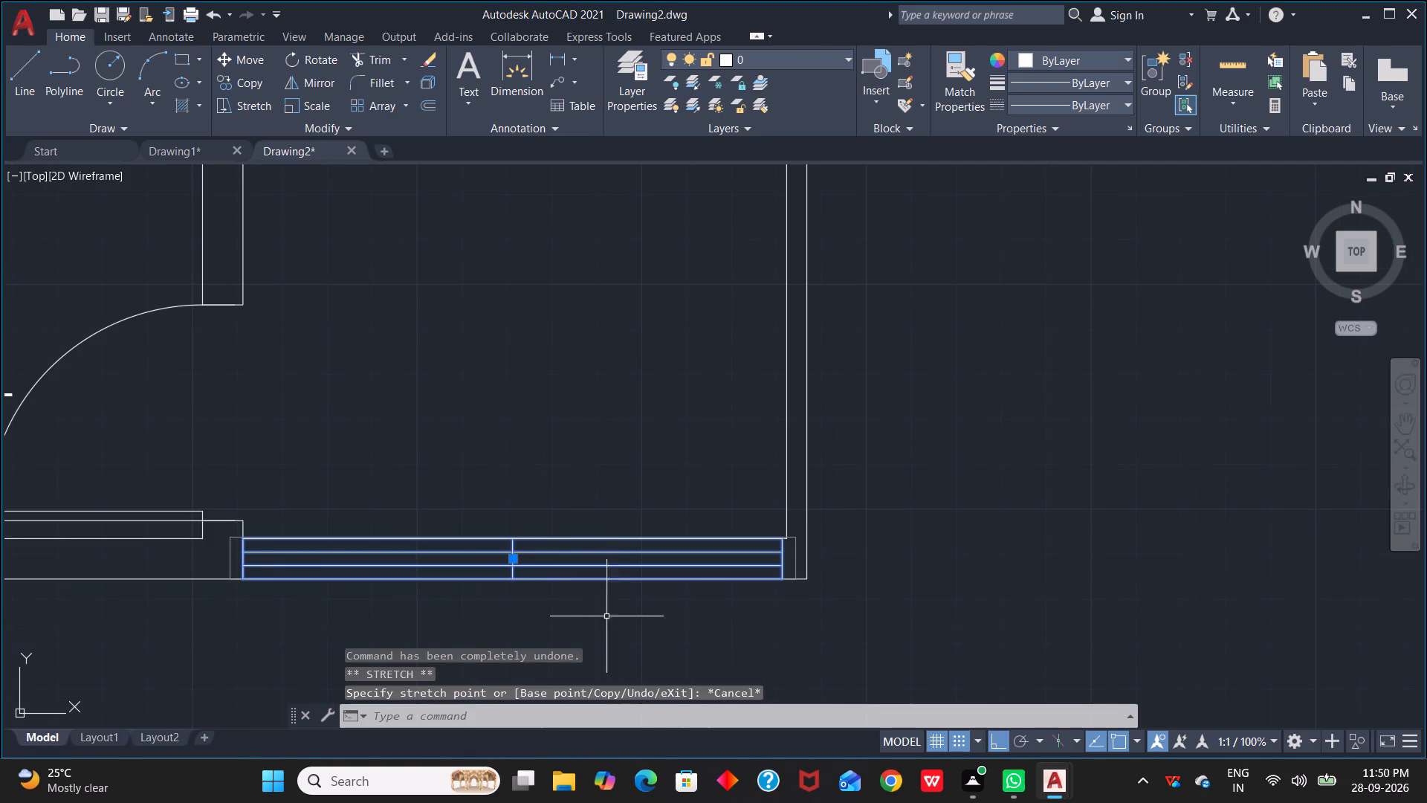
Copy the grouped 9" by 4' window element by its upper-left corner into the upper bedroom's west wall, with Snap and Ortho off.
key("Escape")
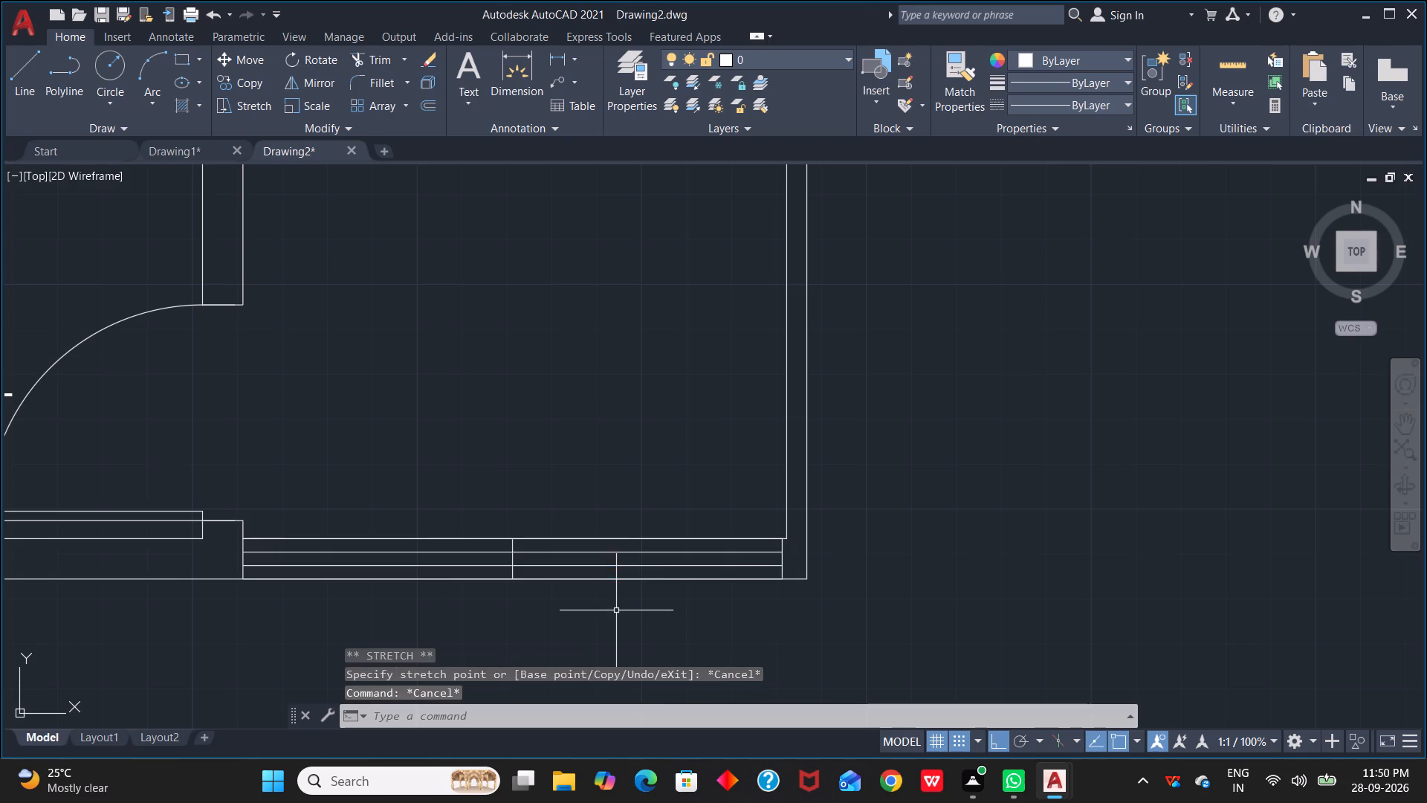
middle_click_drag(912, 498, 811, 541)
scroll(811, 541, "down", 1)
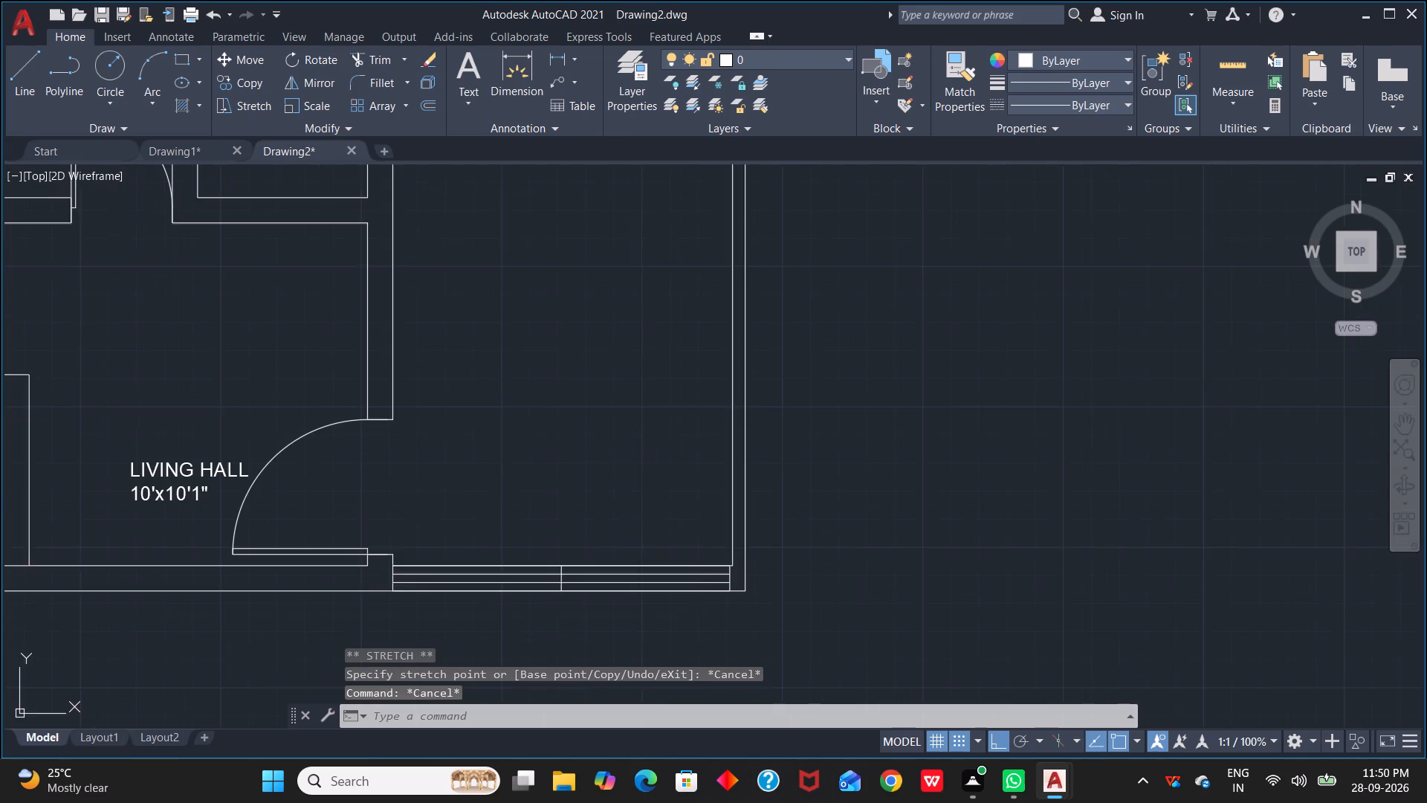
middle_click_drag(811, 541, 772, 530)
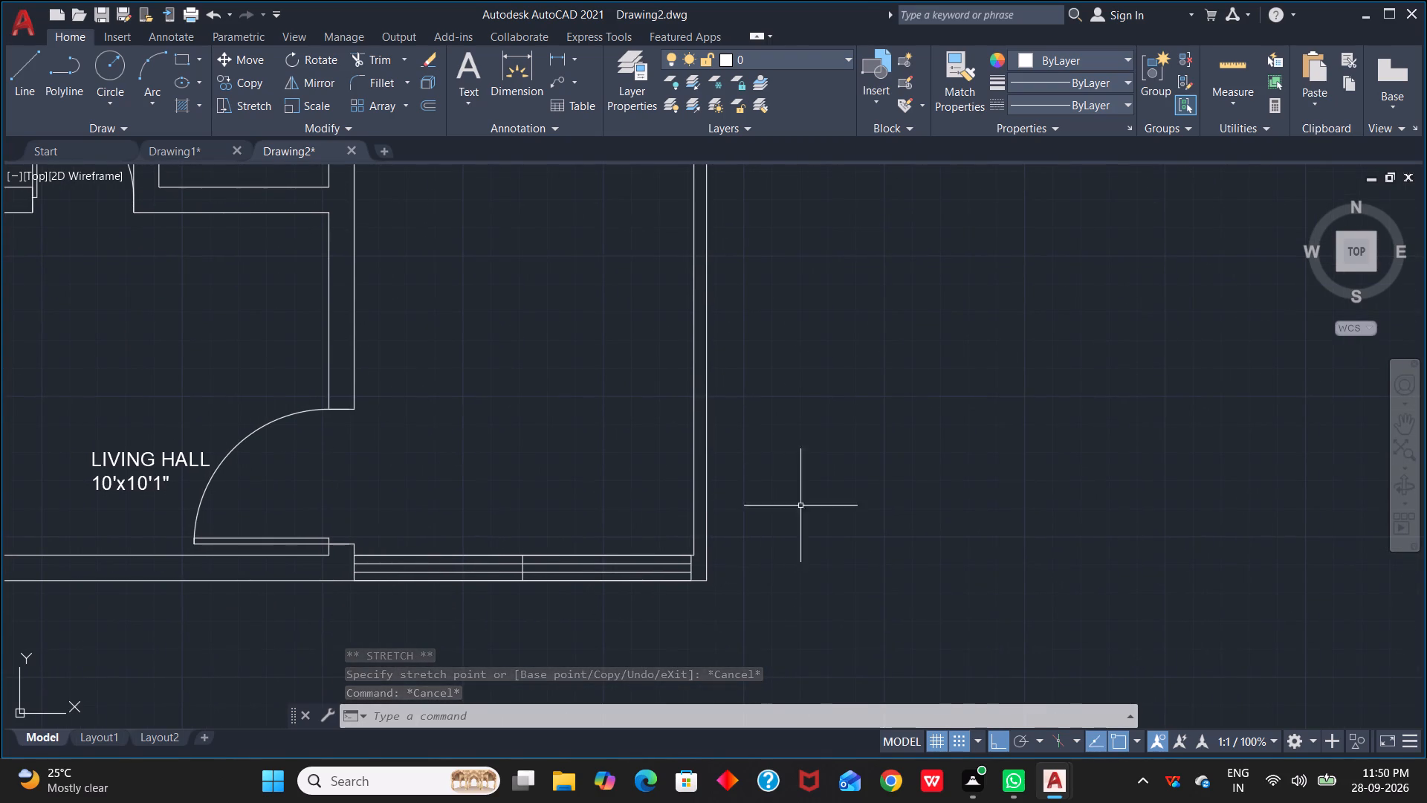
scroll(890, 414, "down", 2)
middle_click_drag(993, 376, 946, 469)
scroll(955, 296, "down", 1)
middle_click_drag(951, 318, 916, 405)
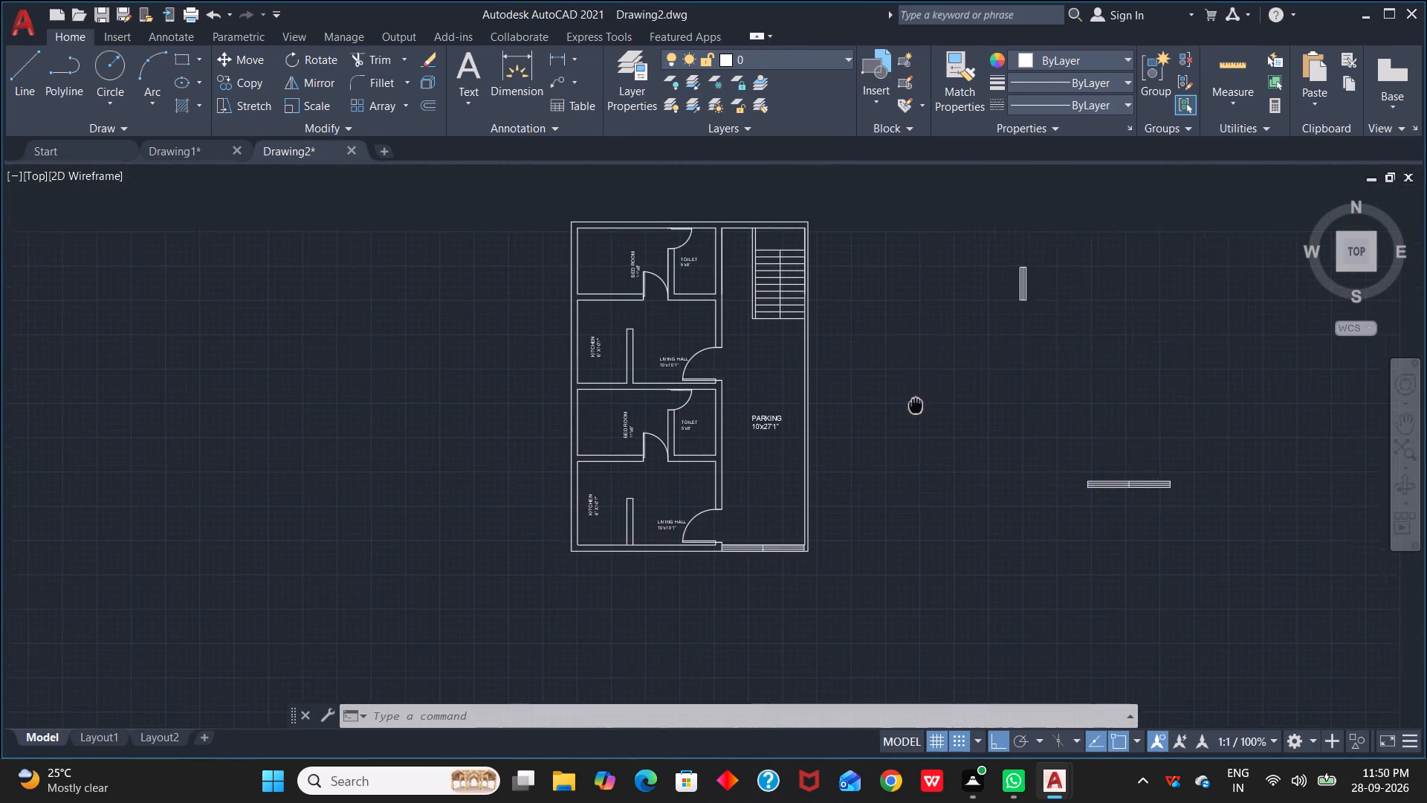
middle_click_drag(916, 405, 910, 422)
scroll(986, 300, "up", 2)
left_click(1000, 265)
left_click(1125, 424)
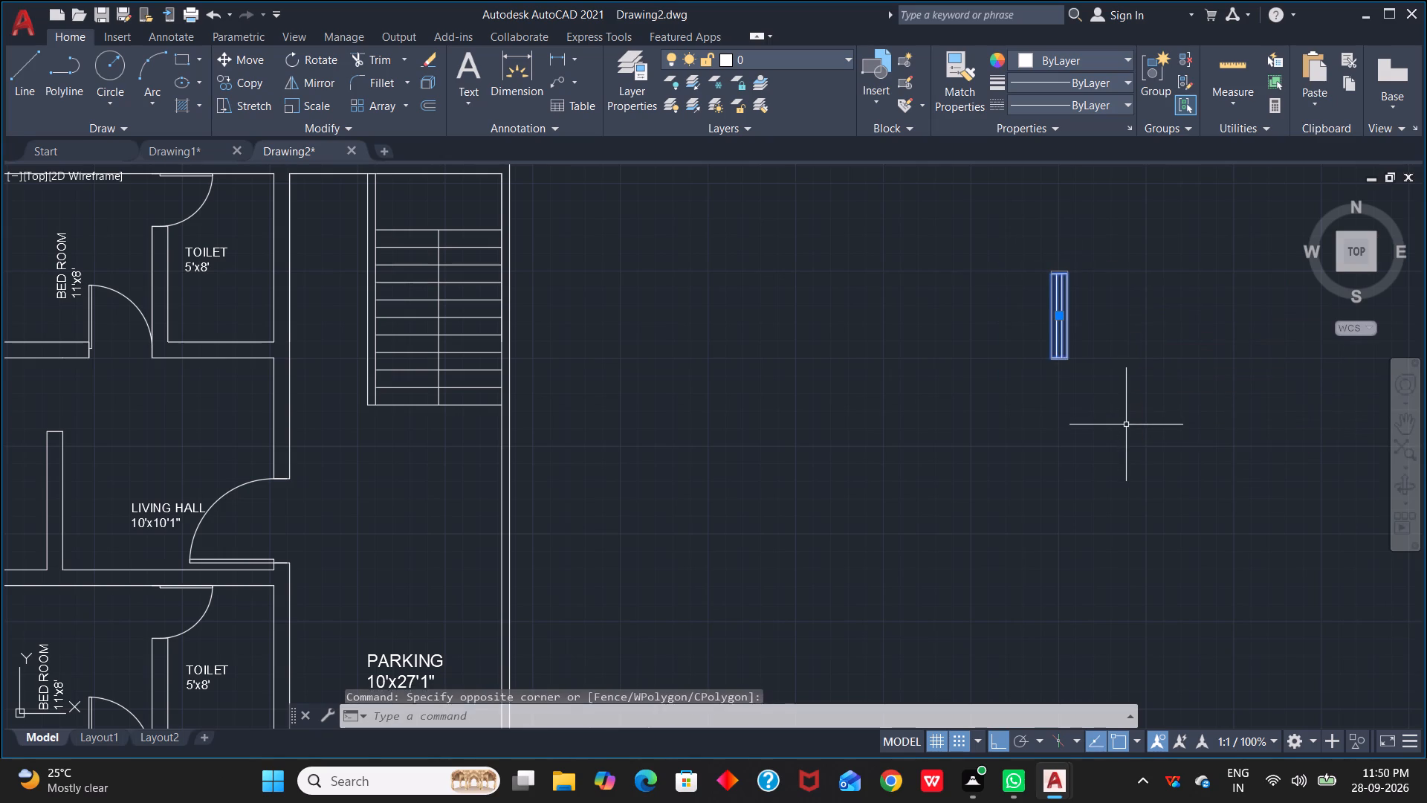
key("c")
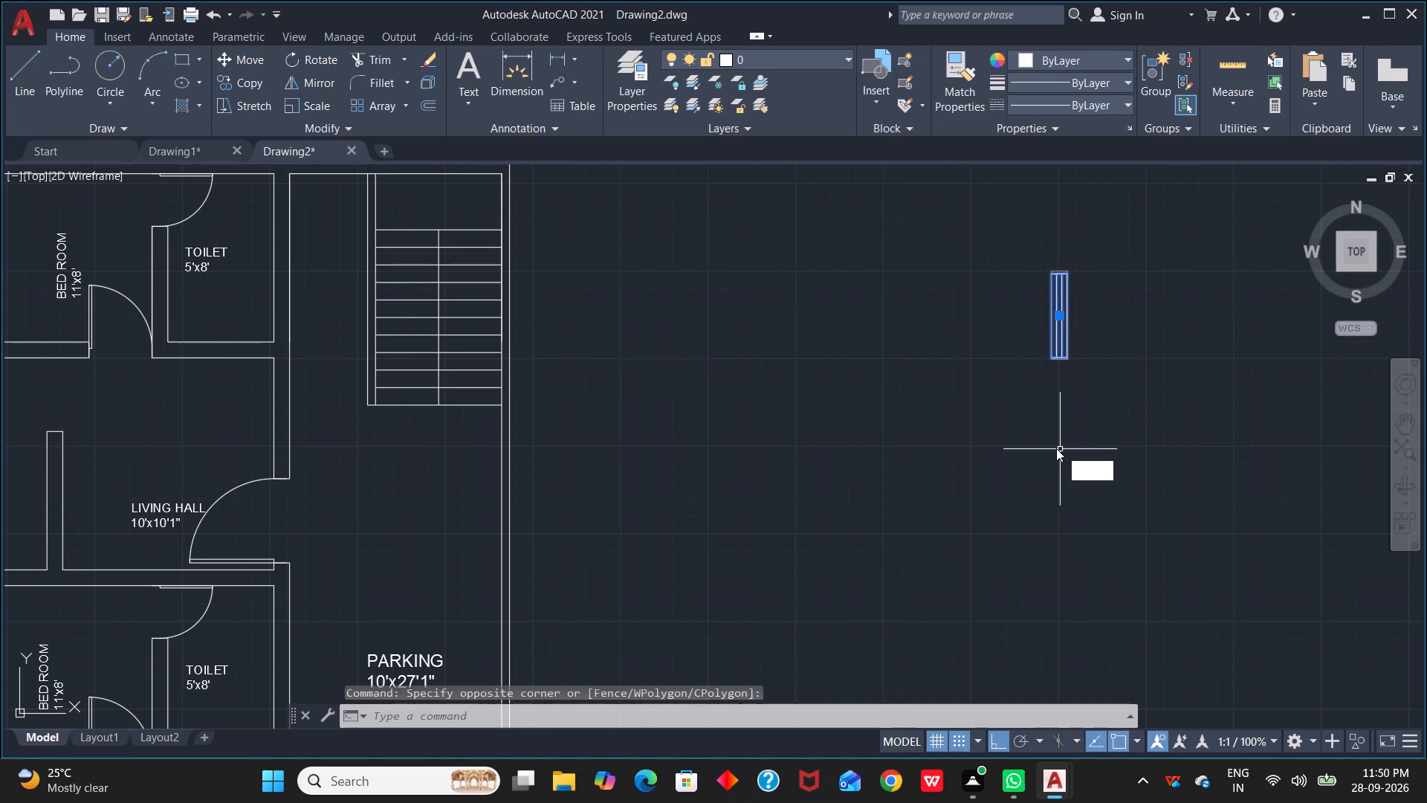
type("O")
key("space")
scroll(1040, 264, "up", 2)
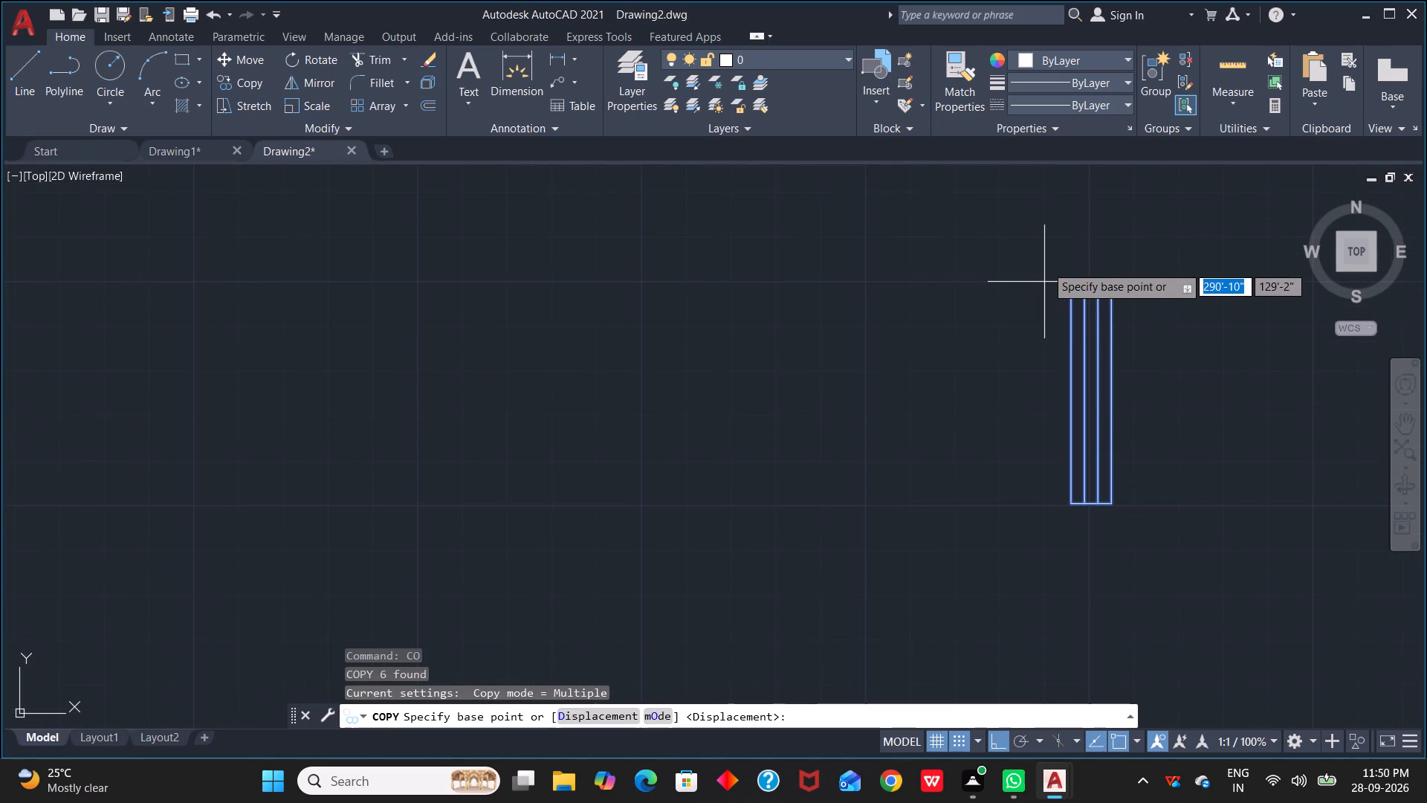
scroll(1053, 271, "up", 2)
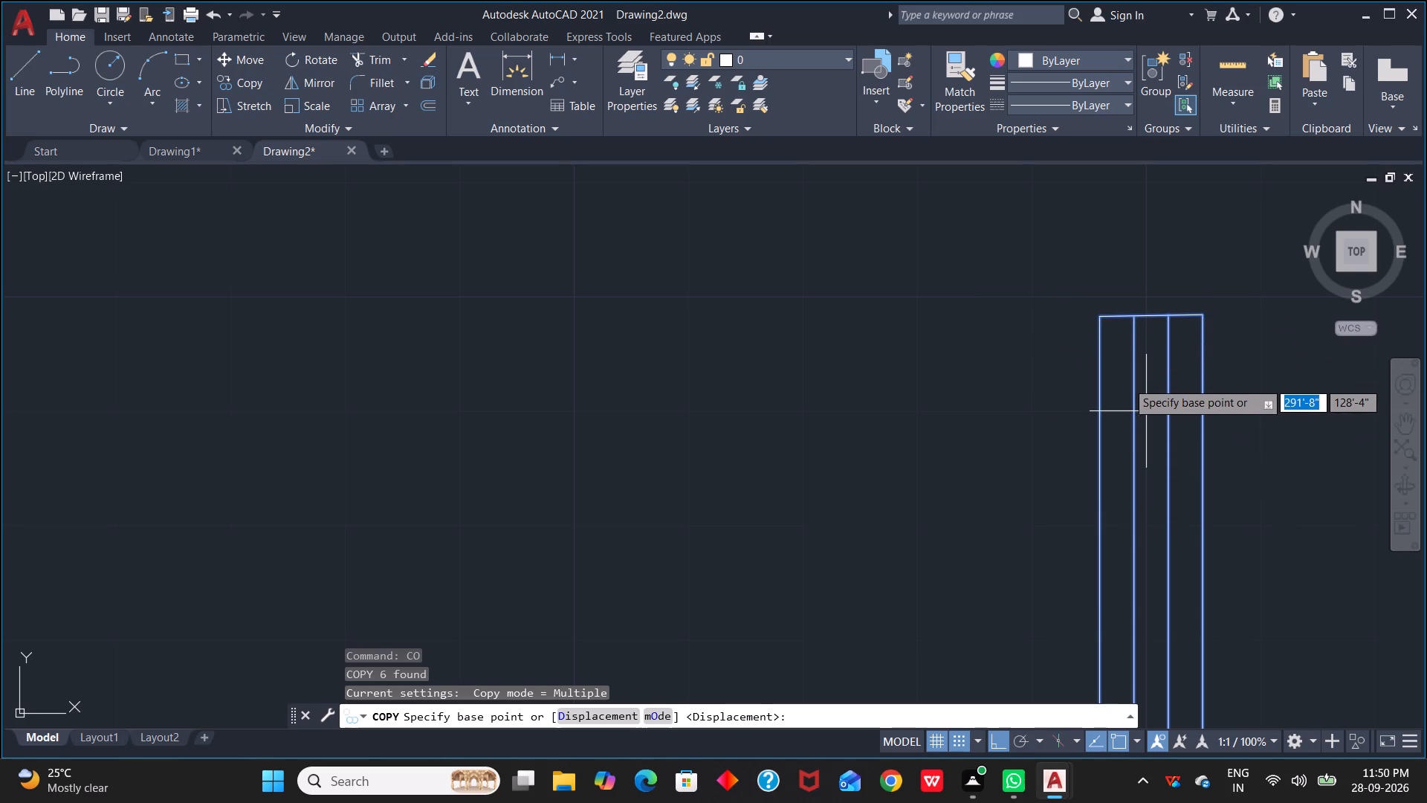
key("F9")
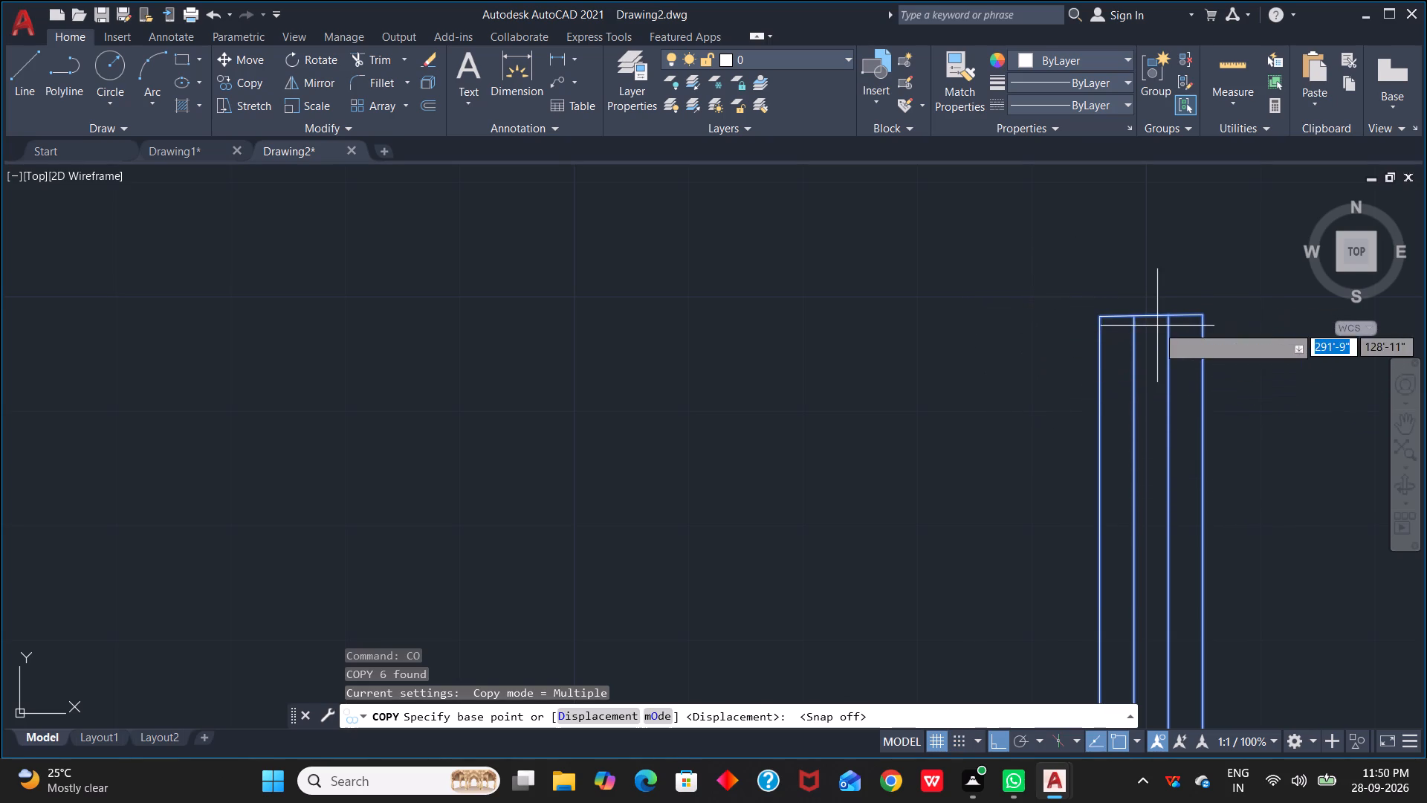
left_click(1102, 314)
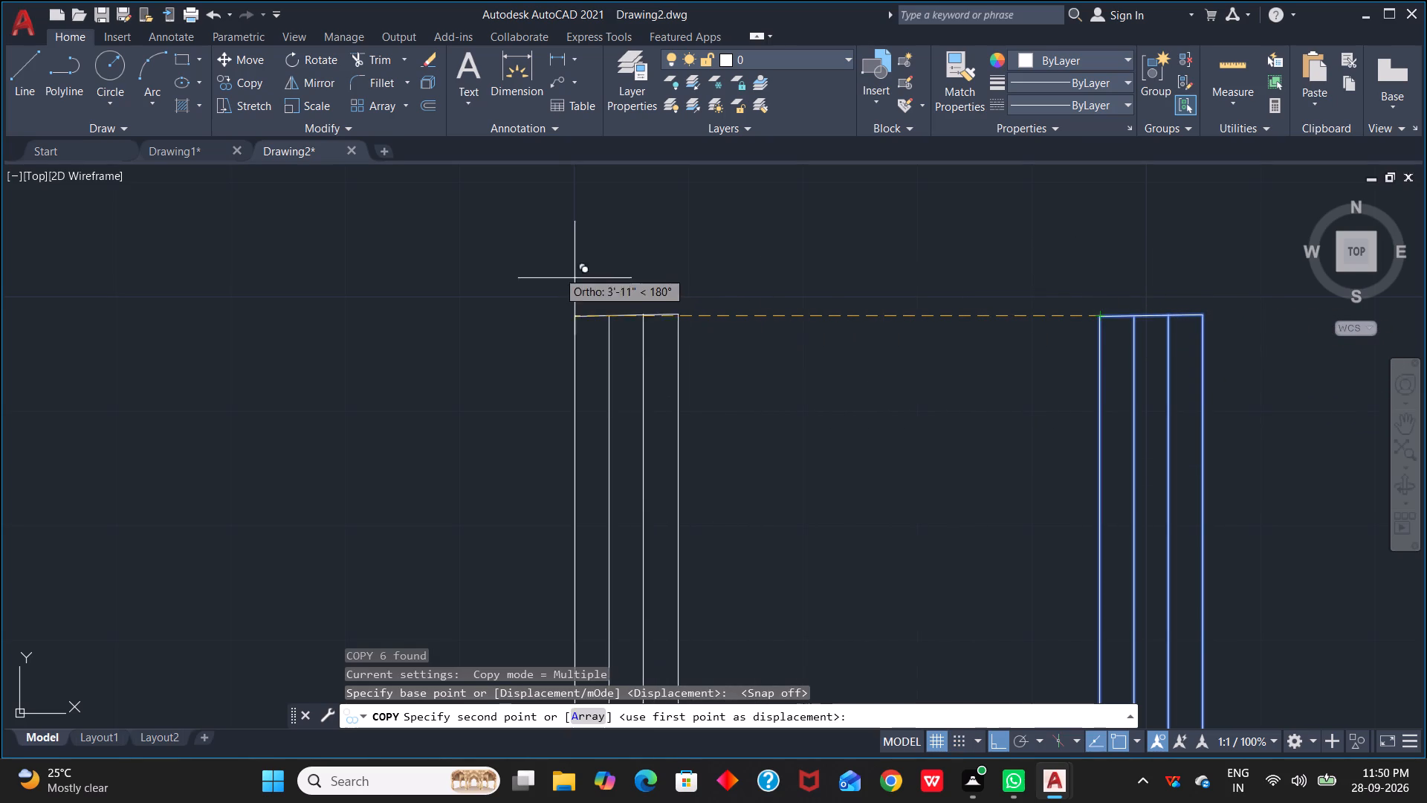
key("F8")
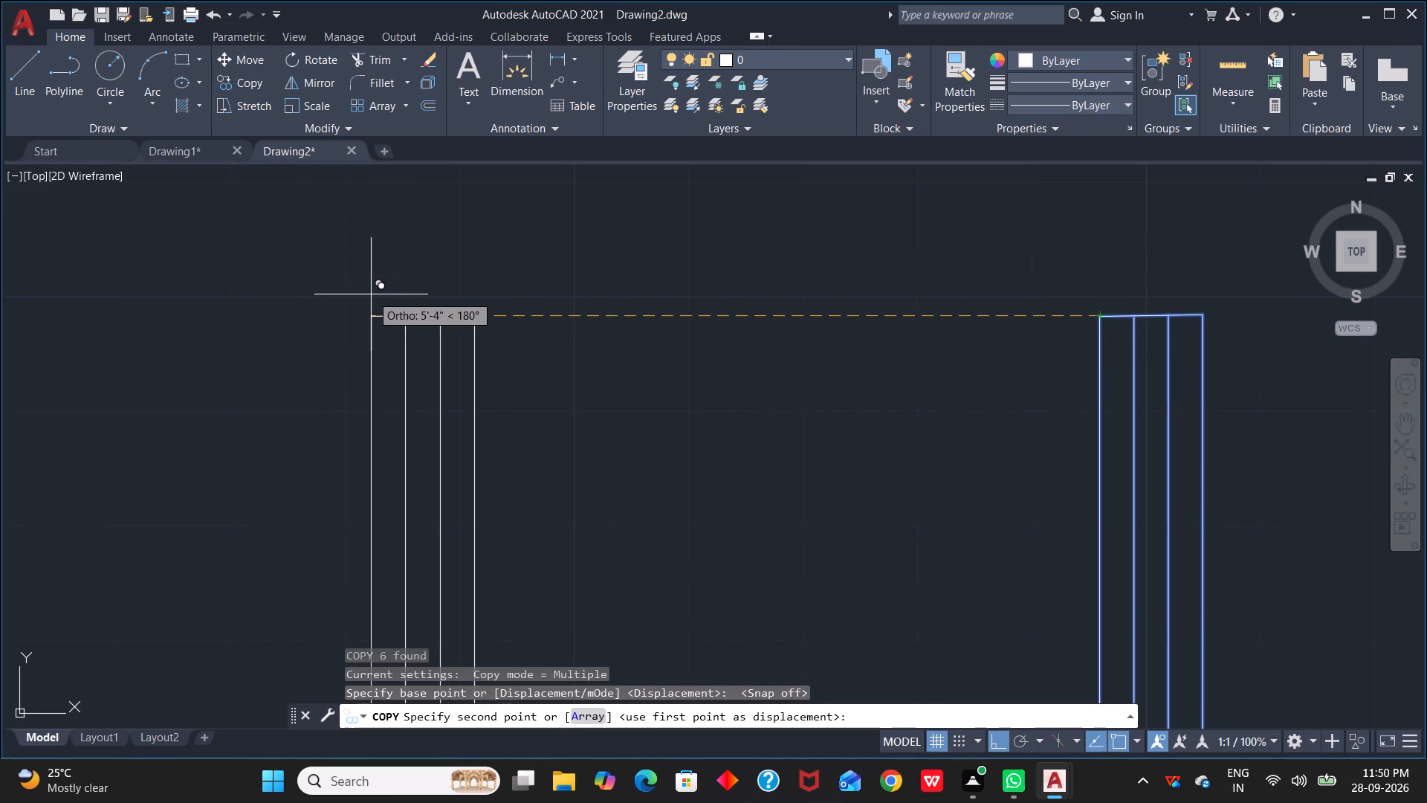
scroll(331, 269, "down", 2)
middle_click_drag(329, 272, 909, 340)
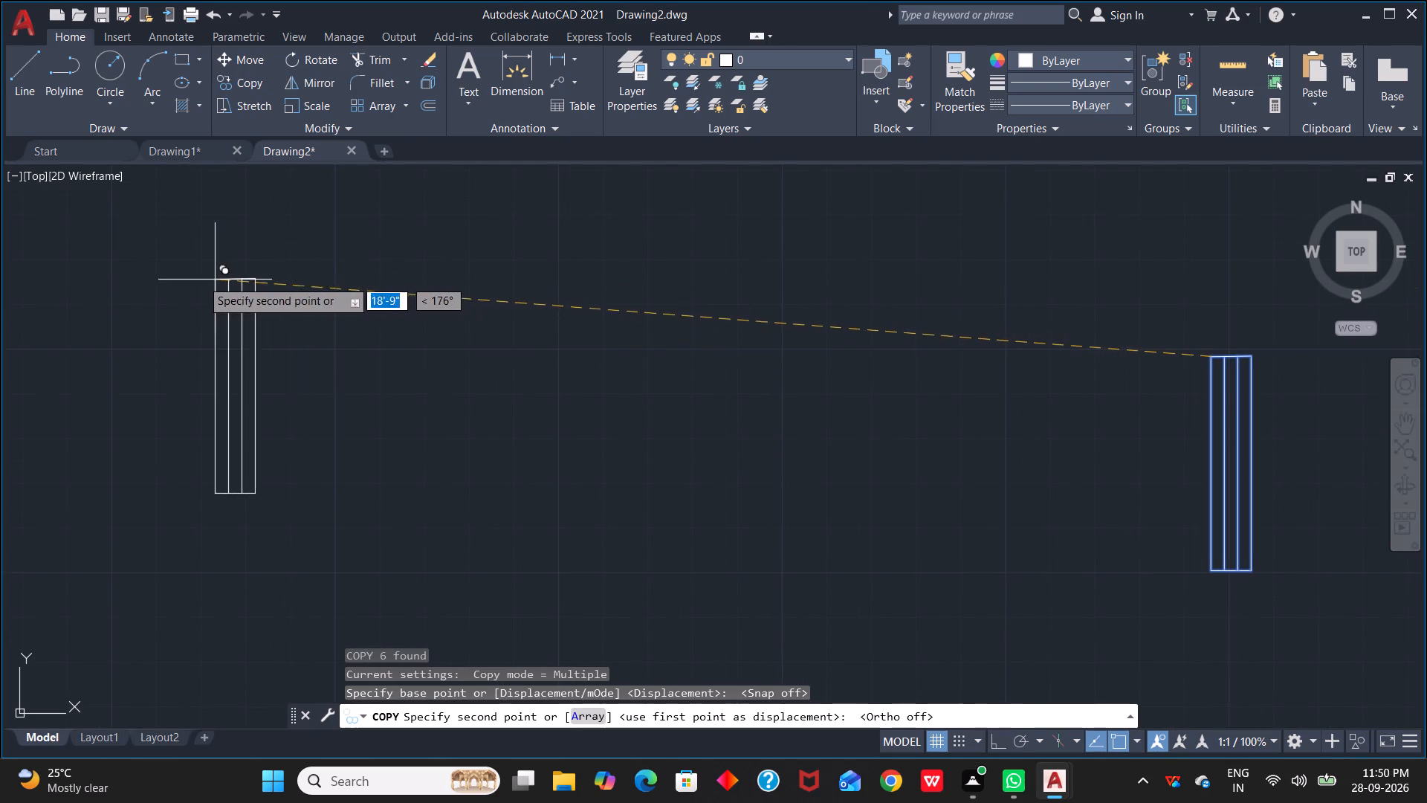
scroll(198, 280, "down", 1)
middle_click_drag(198, 280, 869, 299)
scroll(239, 259, "down", 2)
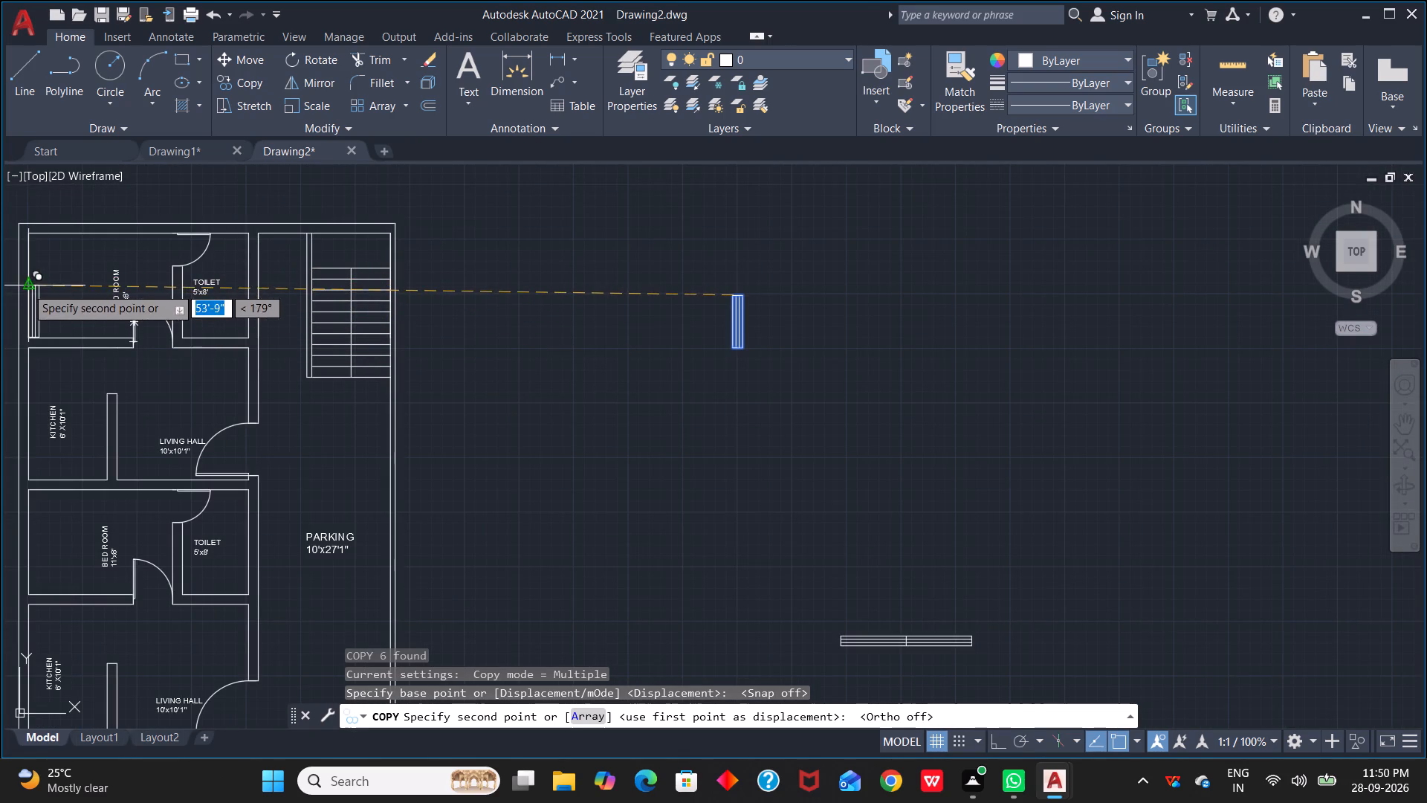
middle_click_drag(26, 287, 598, 348)
scroll(614, 348, "up", 2)
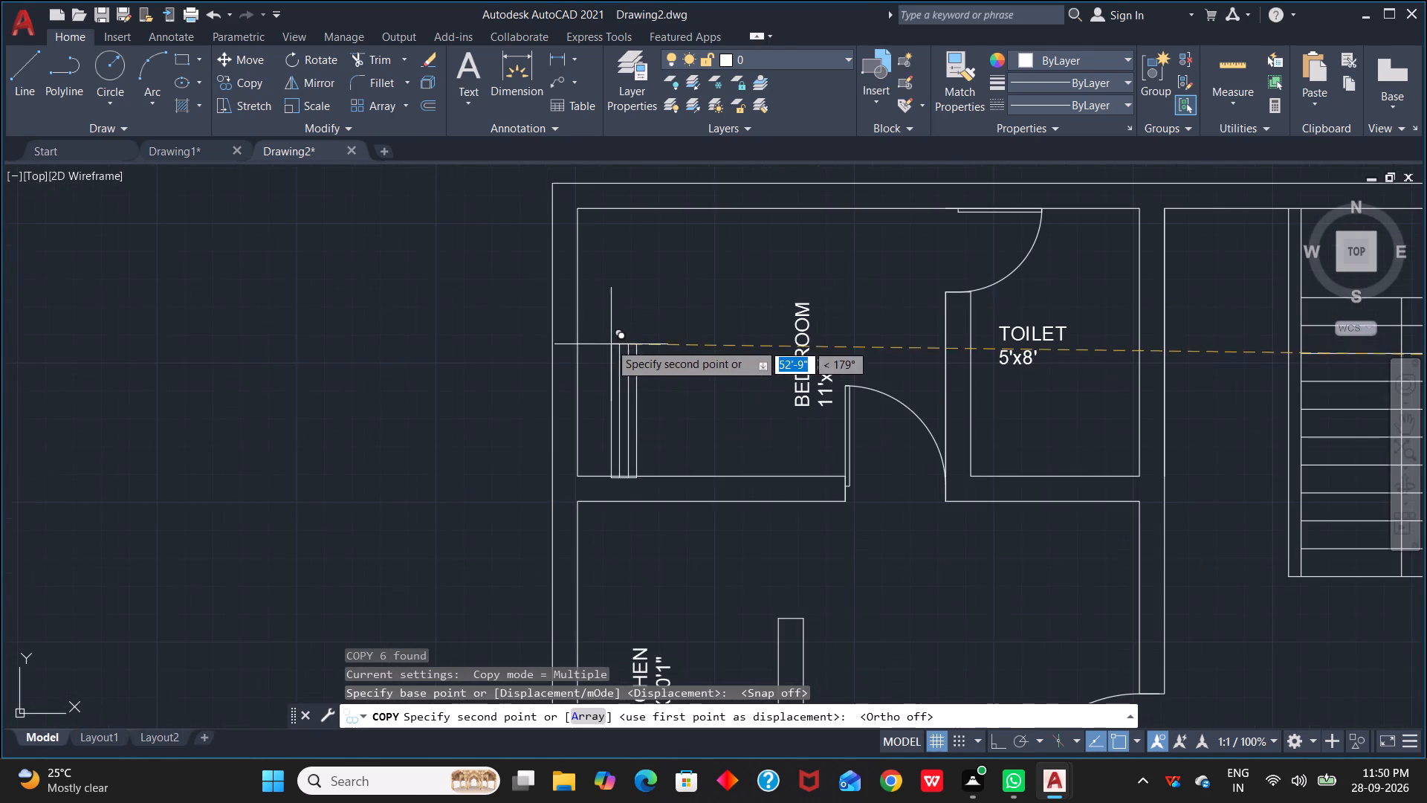
scroll(551, 312, "up", 2)
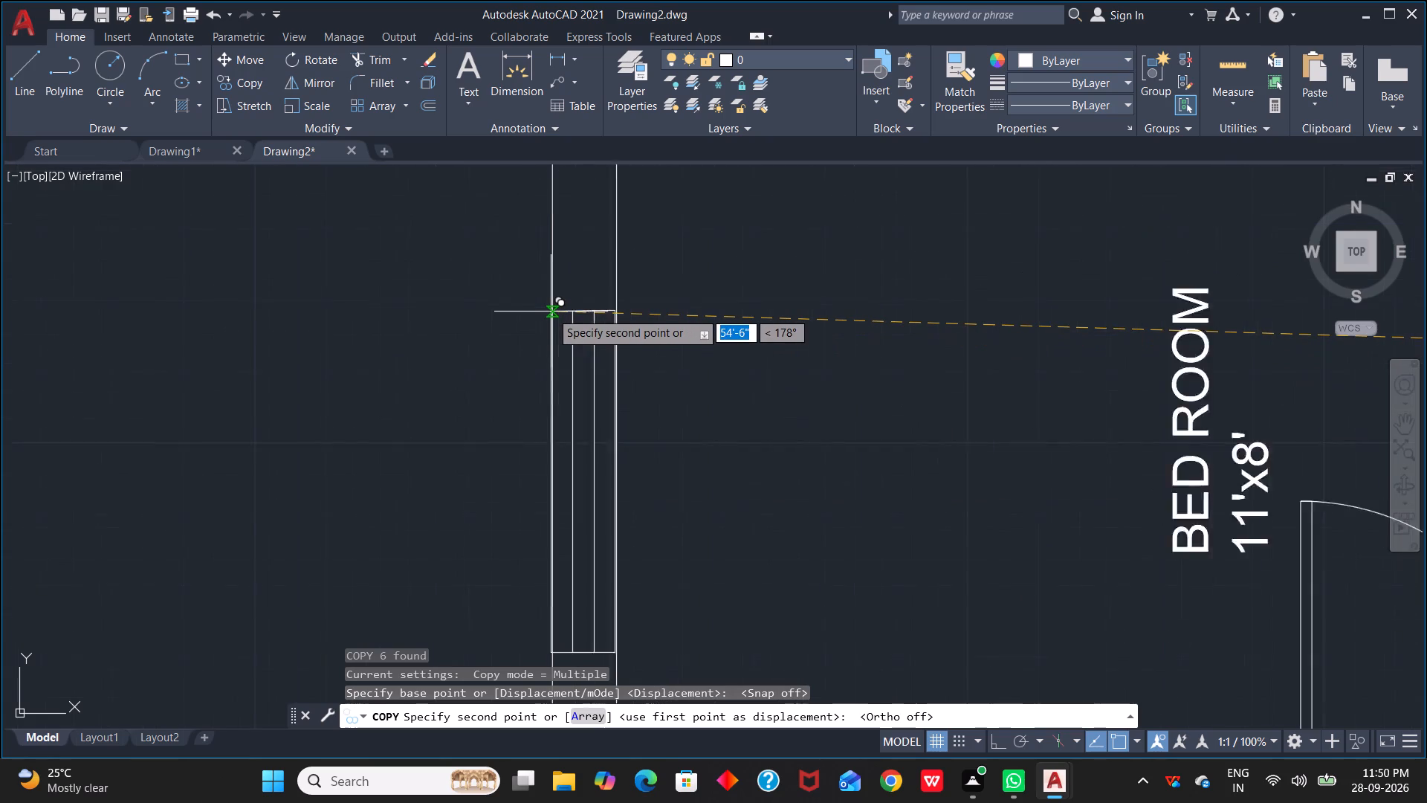
scroll(551, 312, "up", 1)
left_click(552, 309)
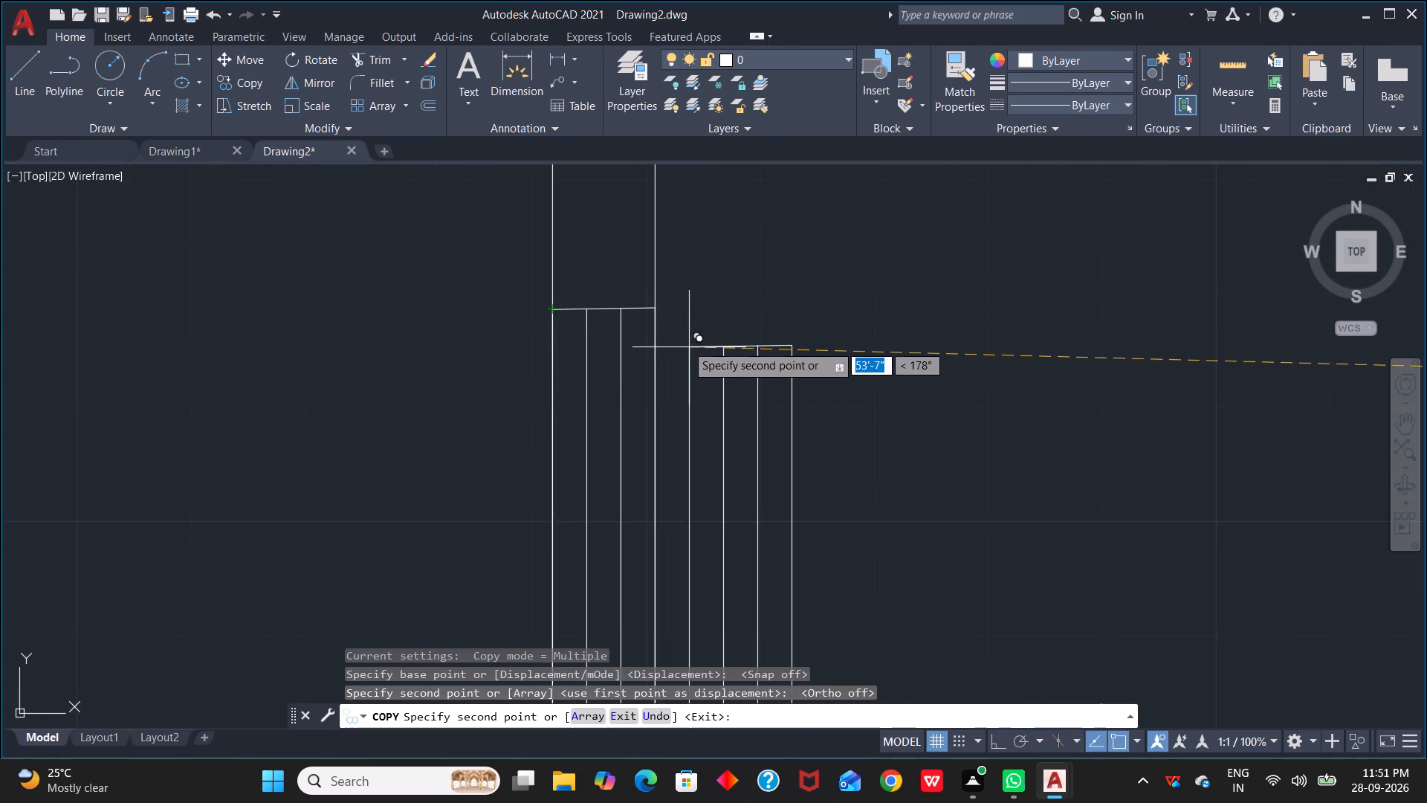
Place another copy of the window element in the upper kitchen's west wall, at the wall's lower end.
scroll(686, 344, "down", 2)
scroll(751, 388, "down", 1)
middle_click_drag(756, 415, 747, 206)
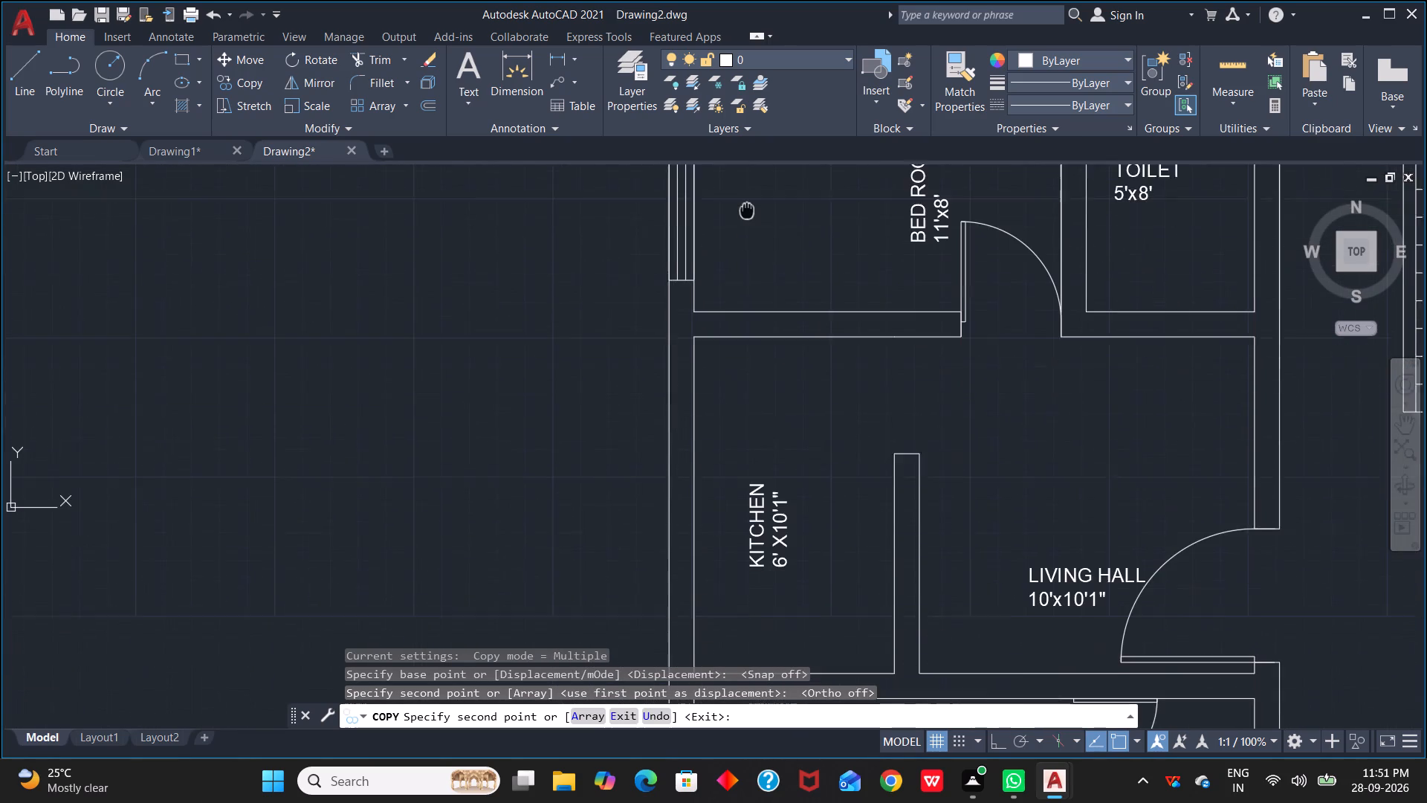
middle_click_drag(747, 206, 751, 161)
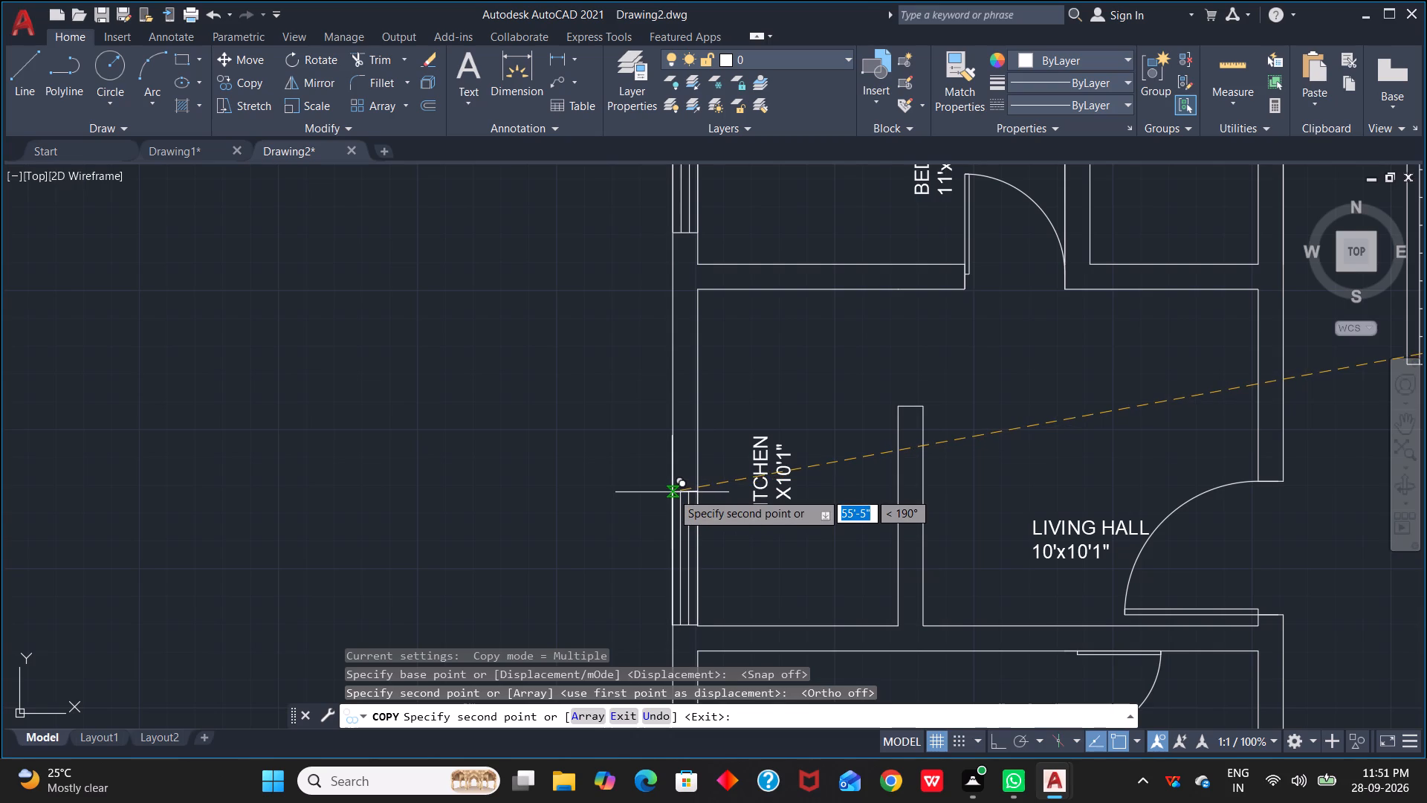
scroll(670, 493, "up", 3)
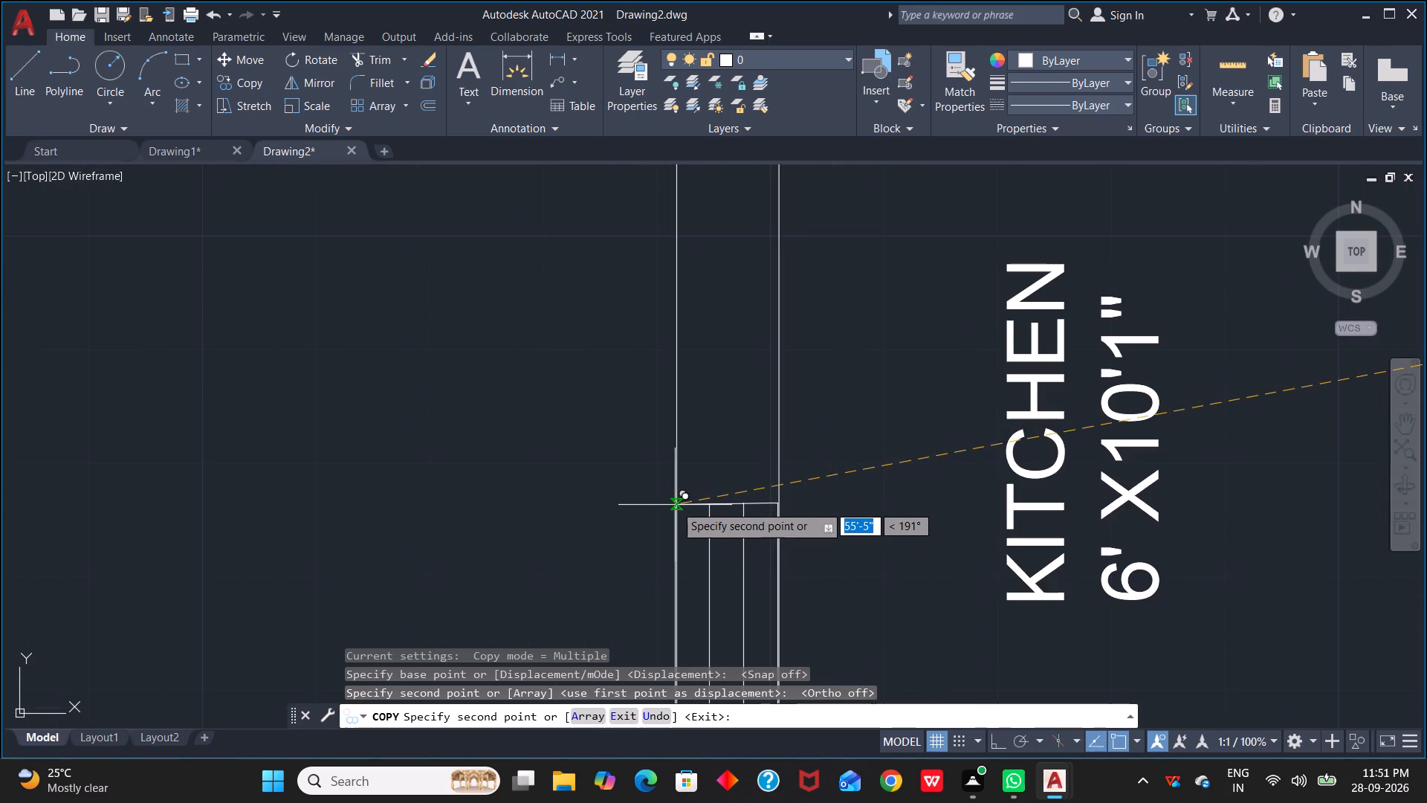
scroll(675, 505, "down", 2)
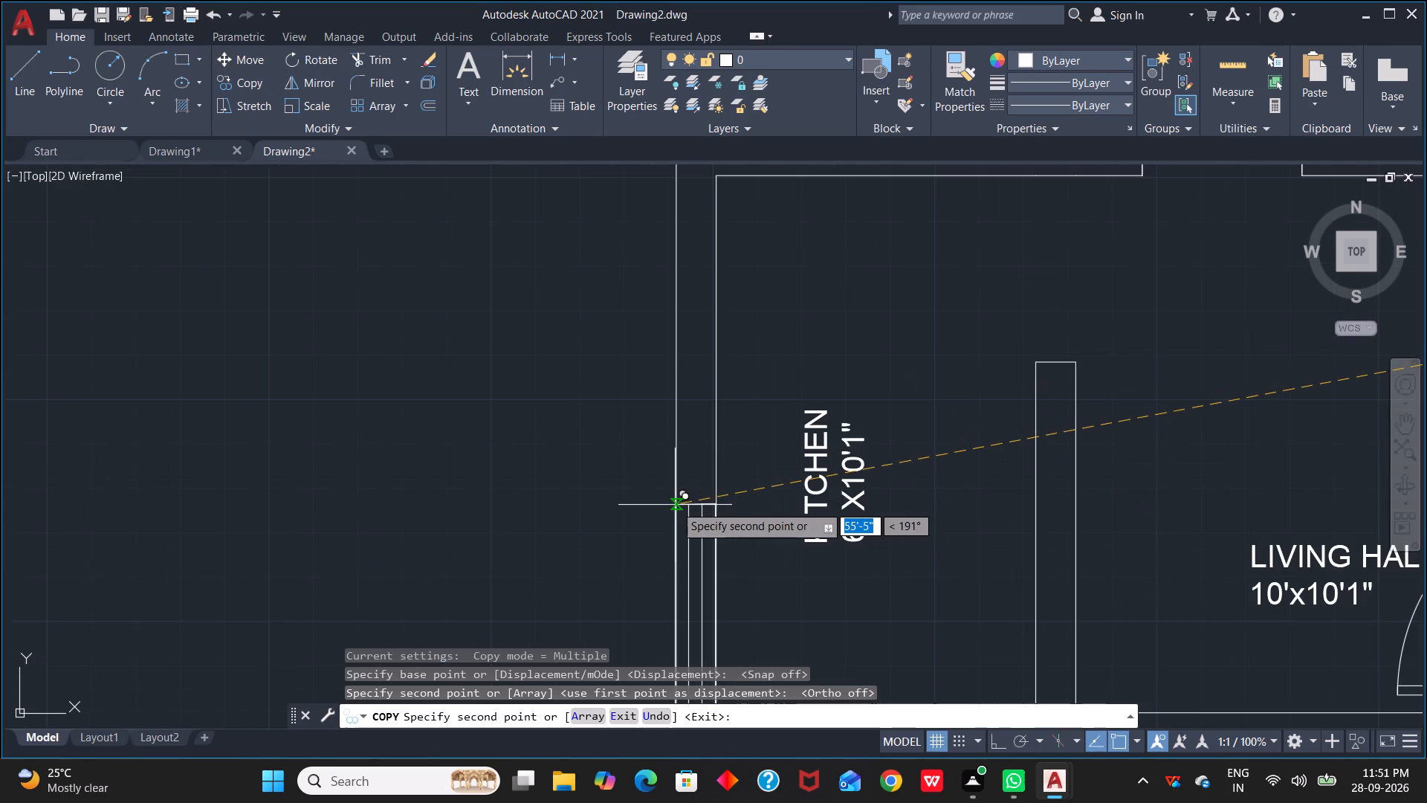
middle_click_drag(675, 505, 672, 228)
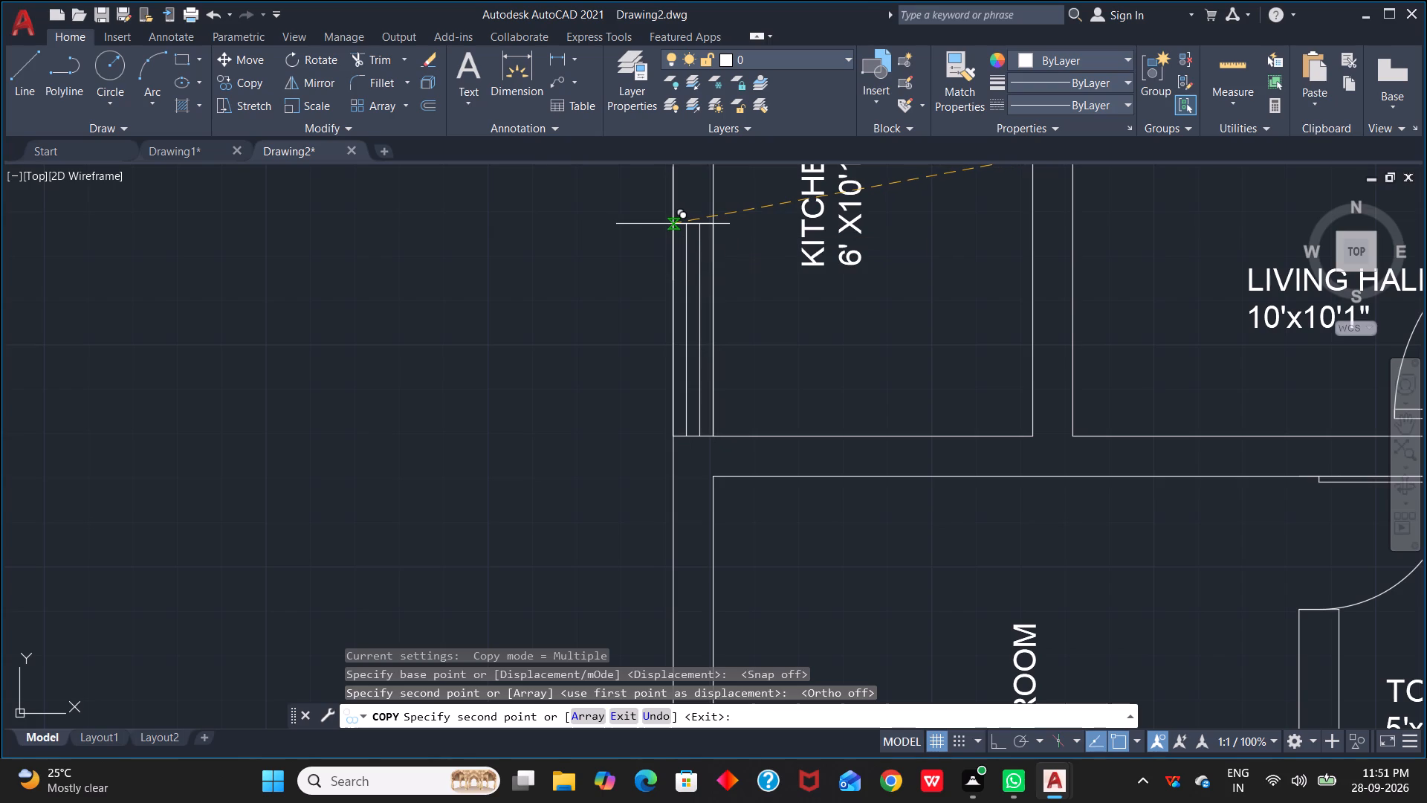
left_click(673, 224)
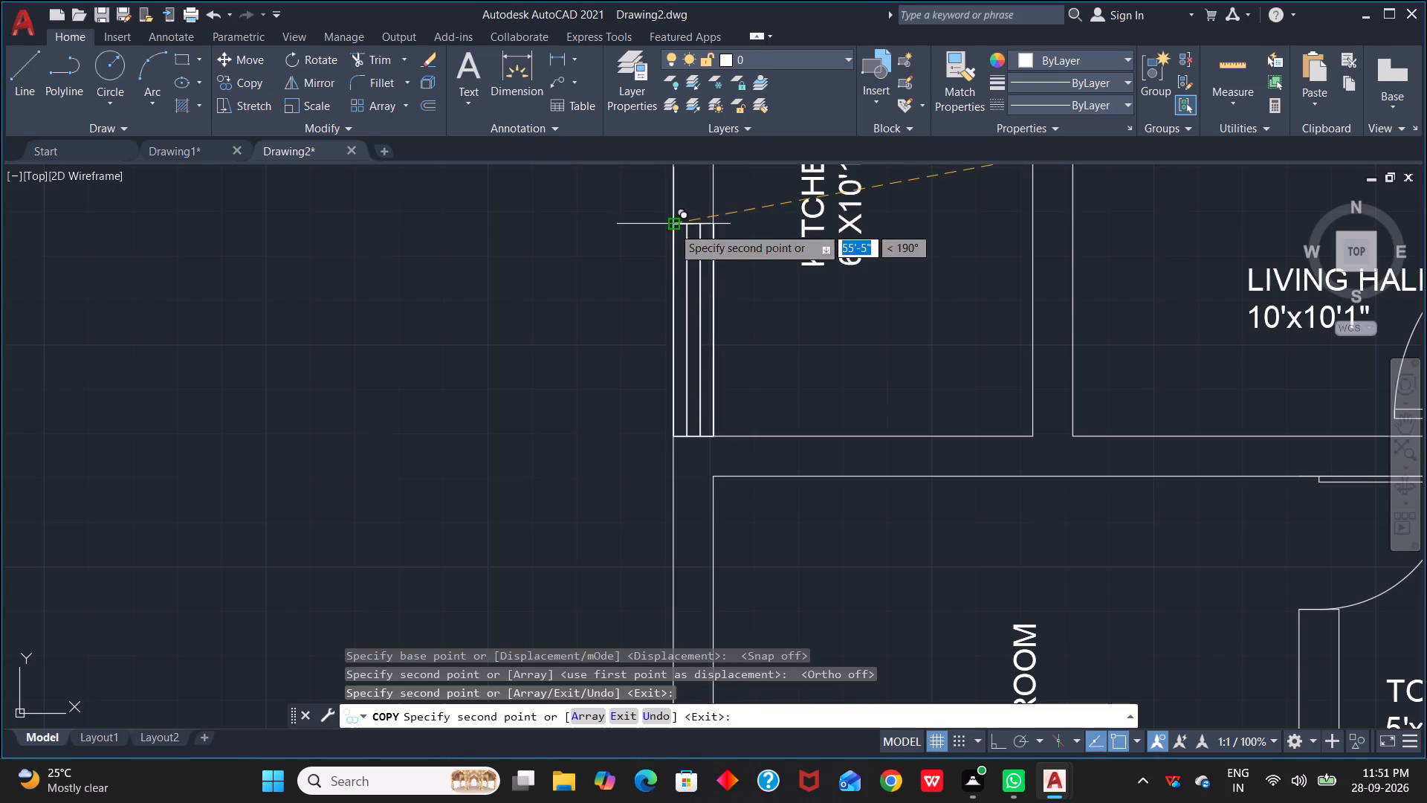
Place another copy of the window element in the lower bedroom's west wall, at the wall's lower end.
scroll(788, 473, "down", 1)
middle_click_drag(792, 509, 791, 89)
middle_click_drag(755, 191, 802, 304)
scroll(755, 191, "down", 1)
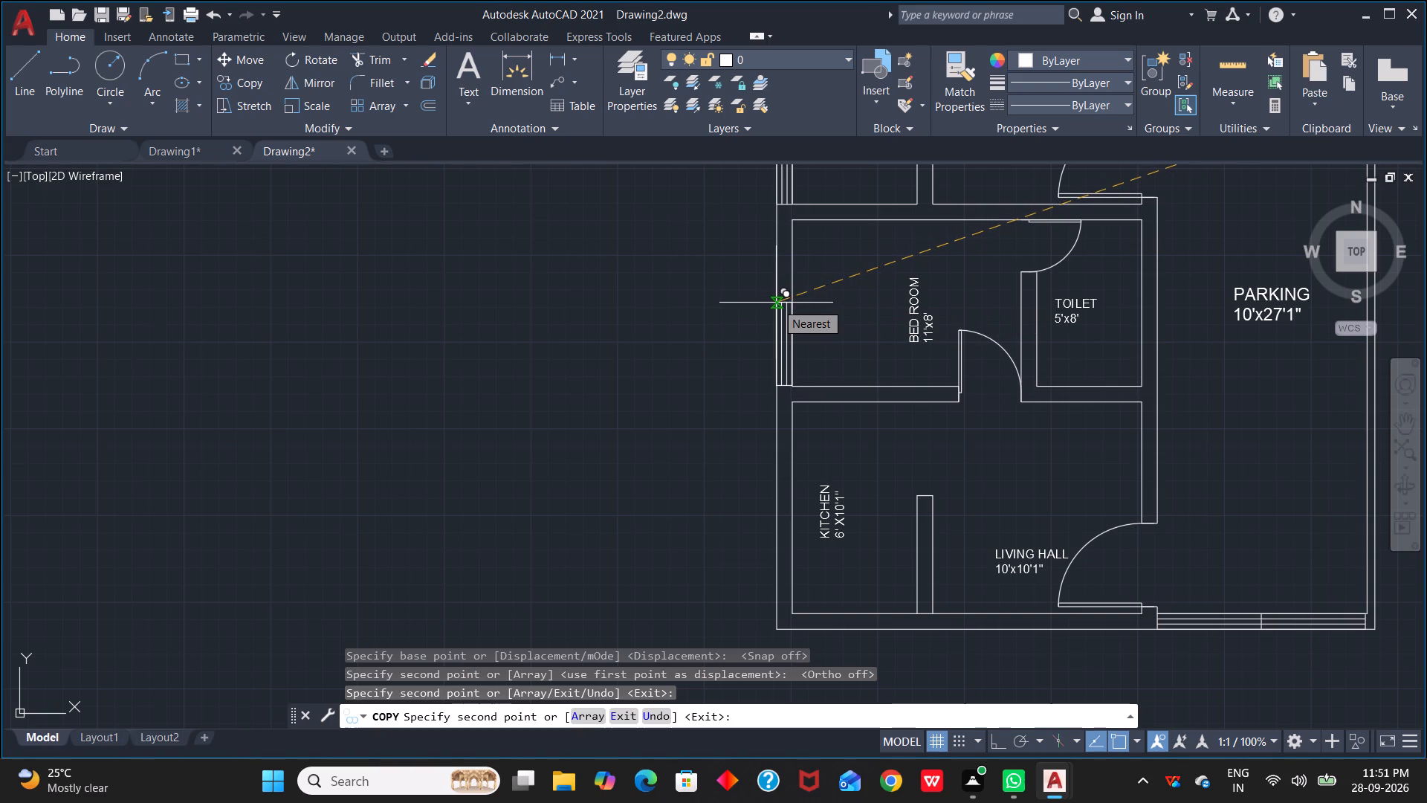
scroll(776, 306, "up", 3)
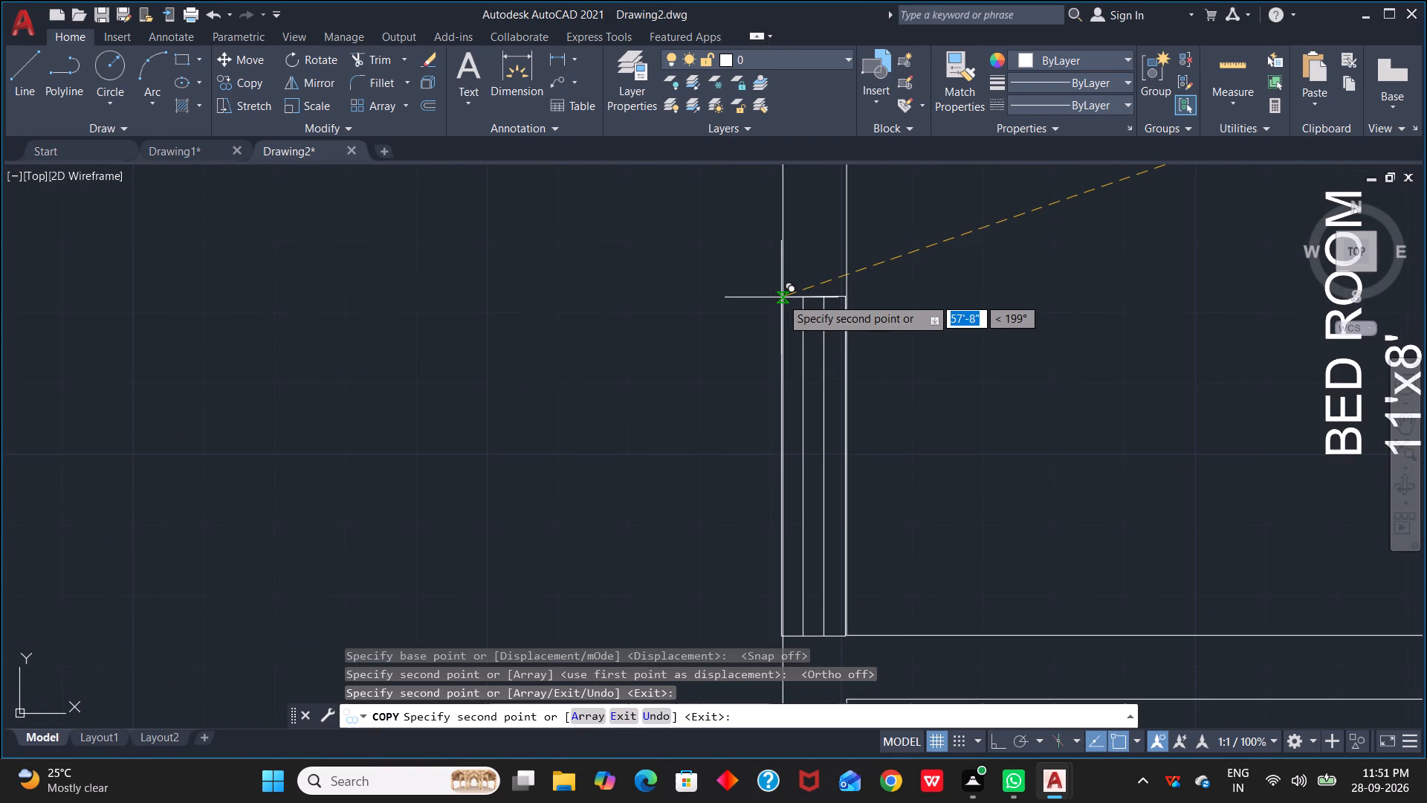
left_click(781, 297)
Place a last copy of the window element in the lower kitchen's west wall, just above the bottom wall, and finish copying.
scroll(856, 355, "down", 2)
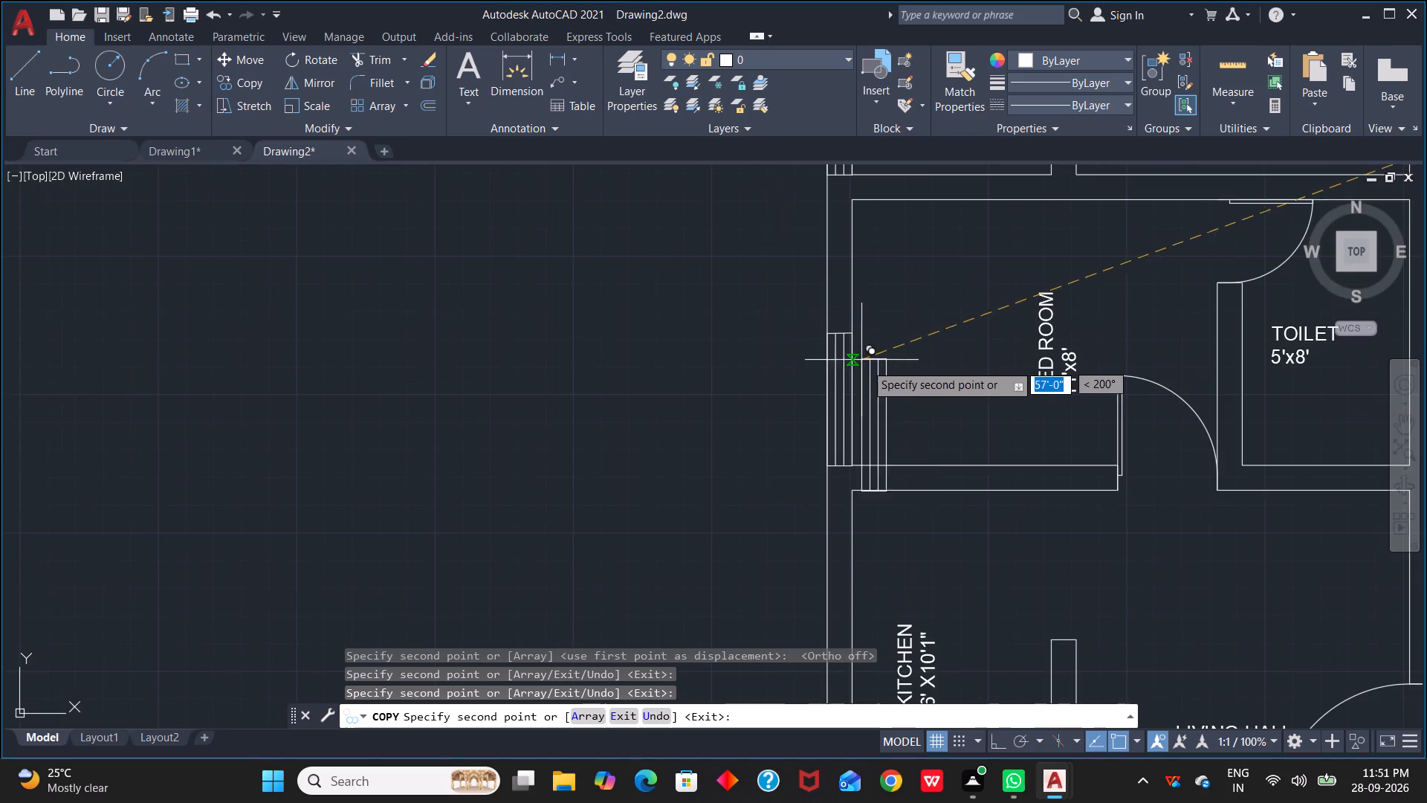
middle_click_drag(913, 384, 856, 25)
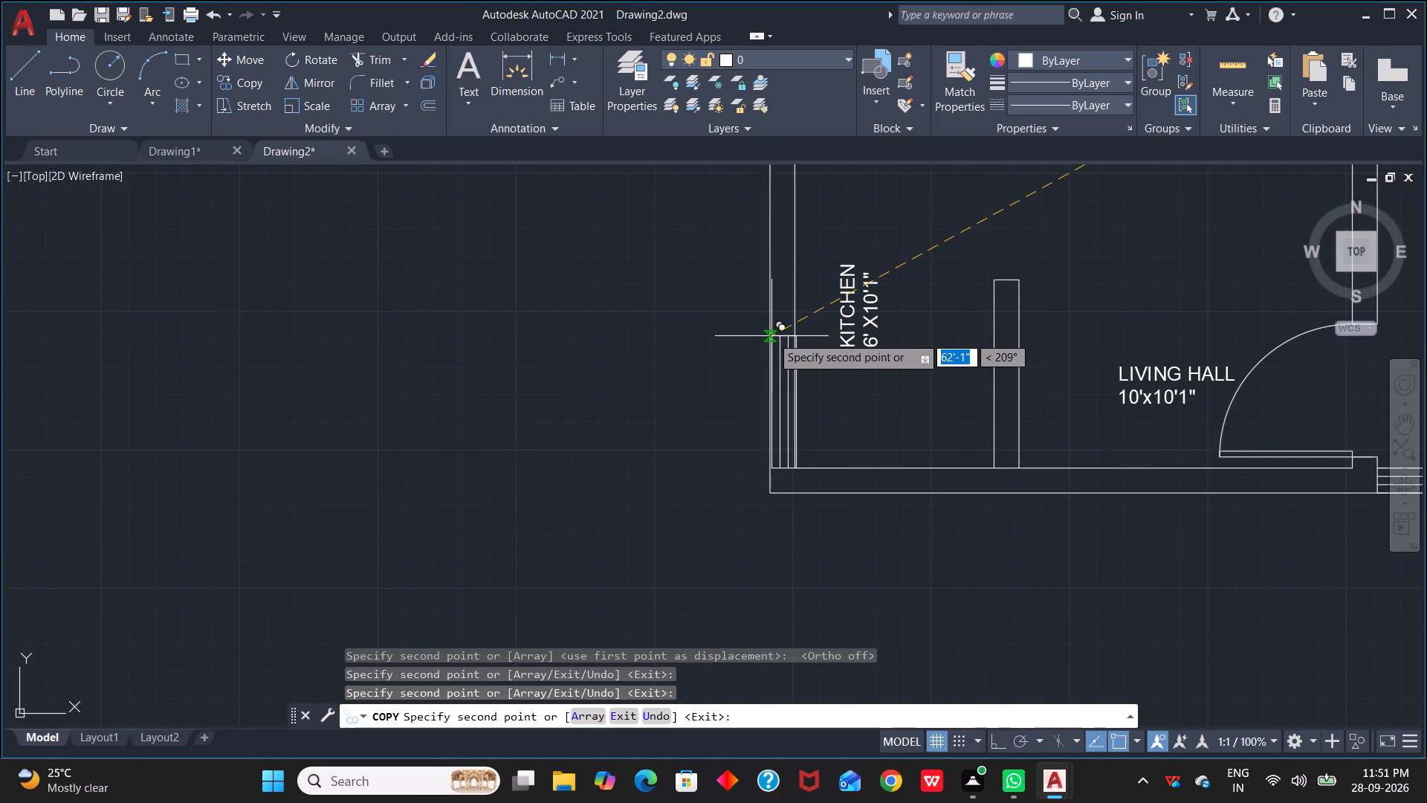
scroll(771, 337, "up", 2)
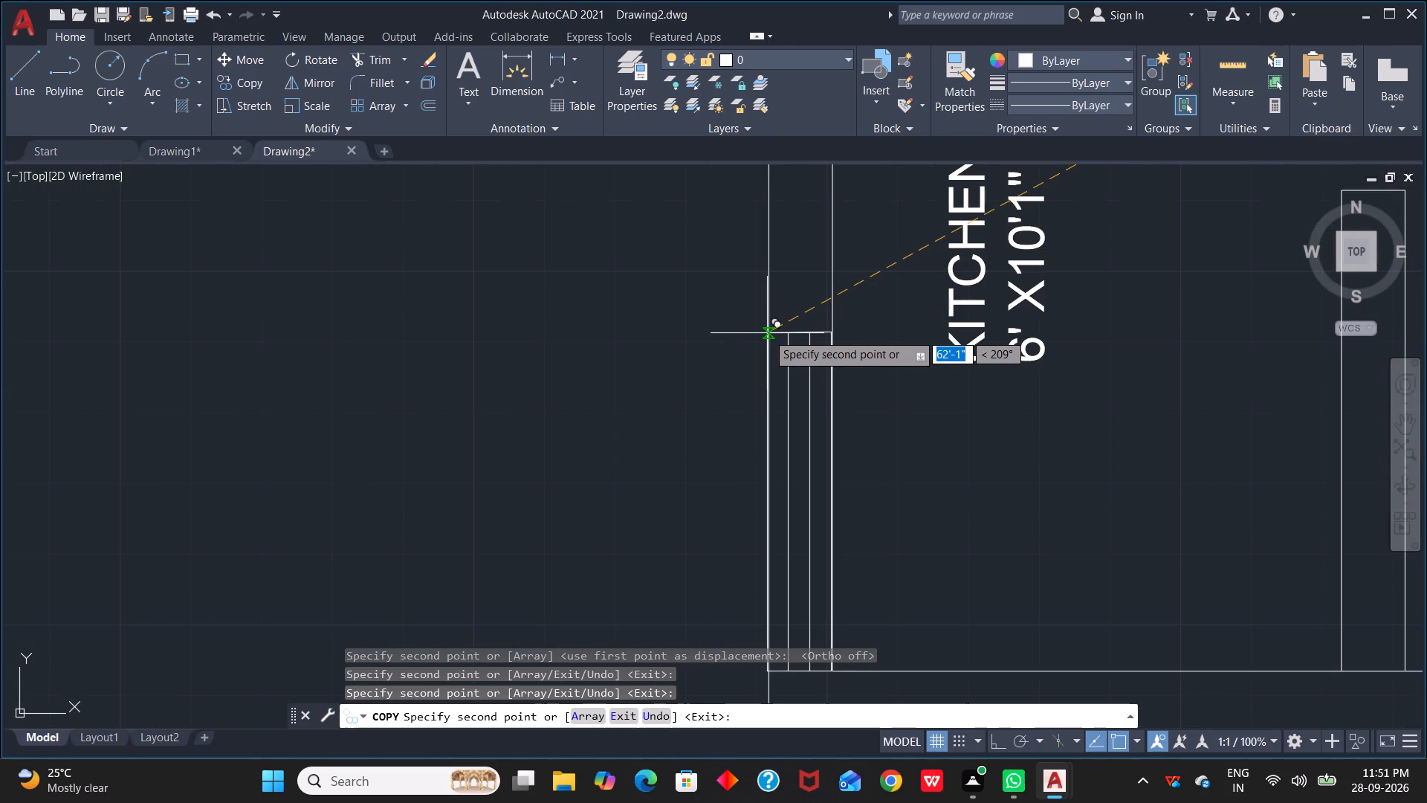
scroll(769, 332, "up", 2)
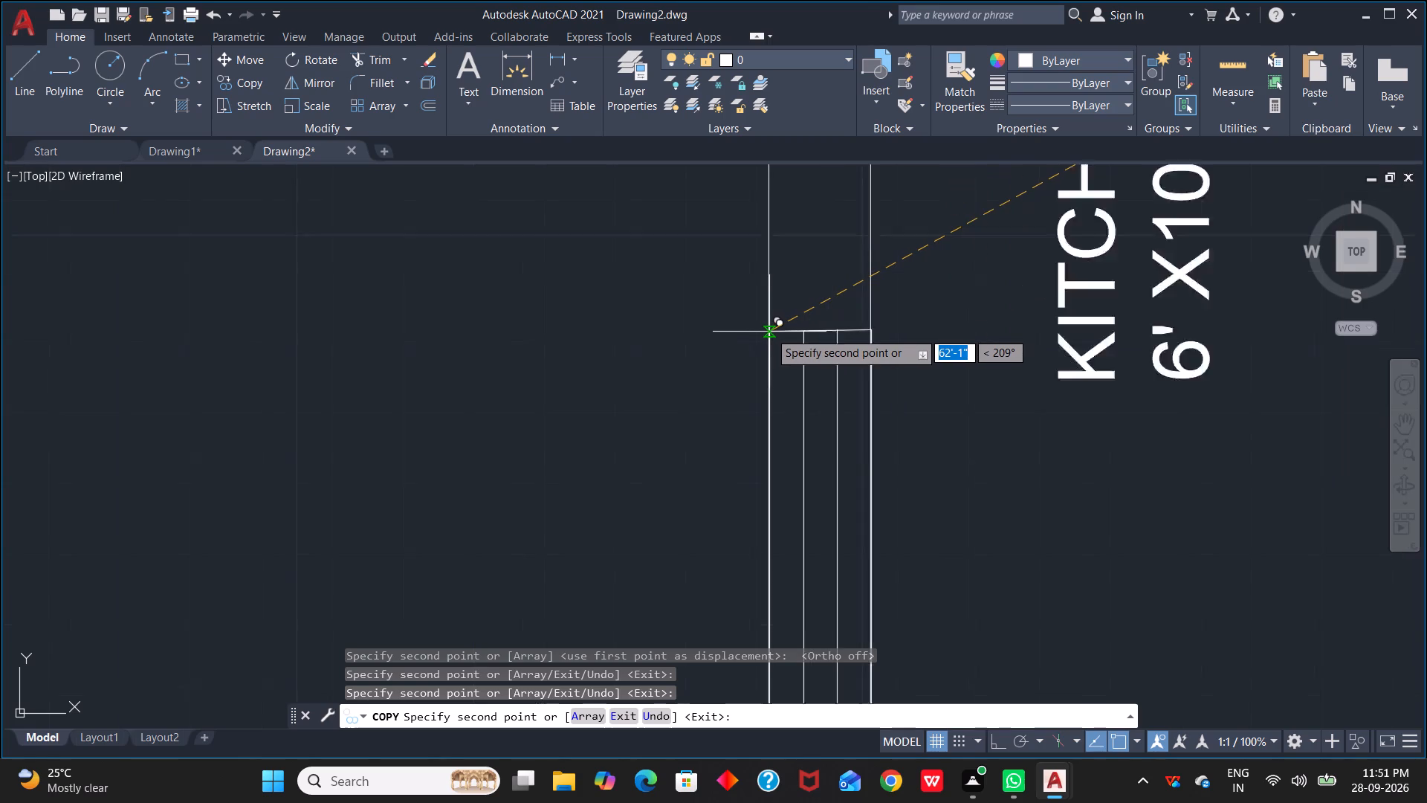
middle_click_drag(768, 332, 780, 0)
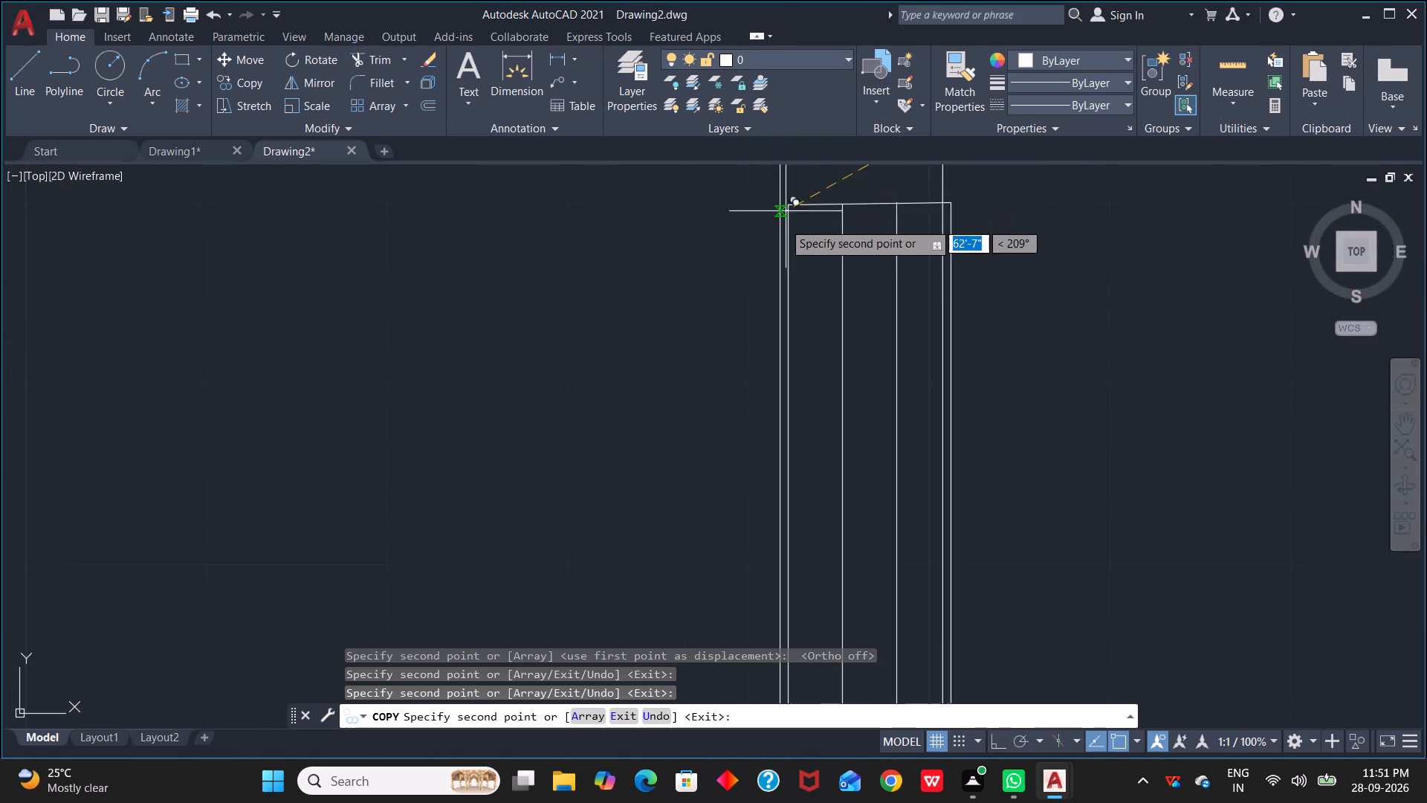
scroll(782, 230, "down", 1)
middle_click_drag(782, 230, 768, 34)
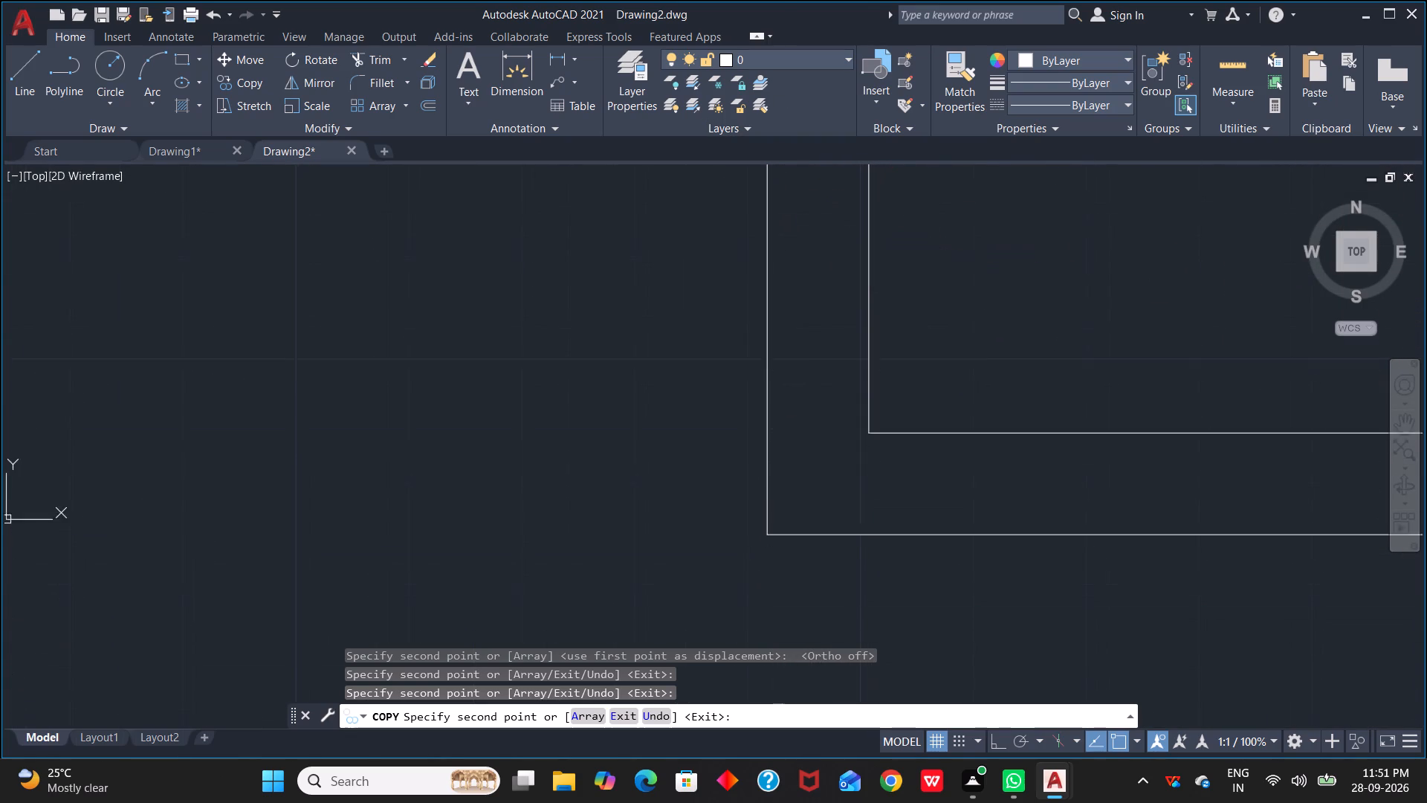
middle_click_drag(768, 34, 768, 28)
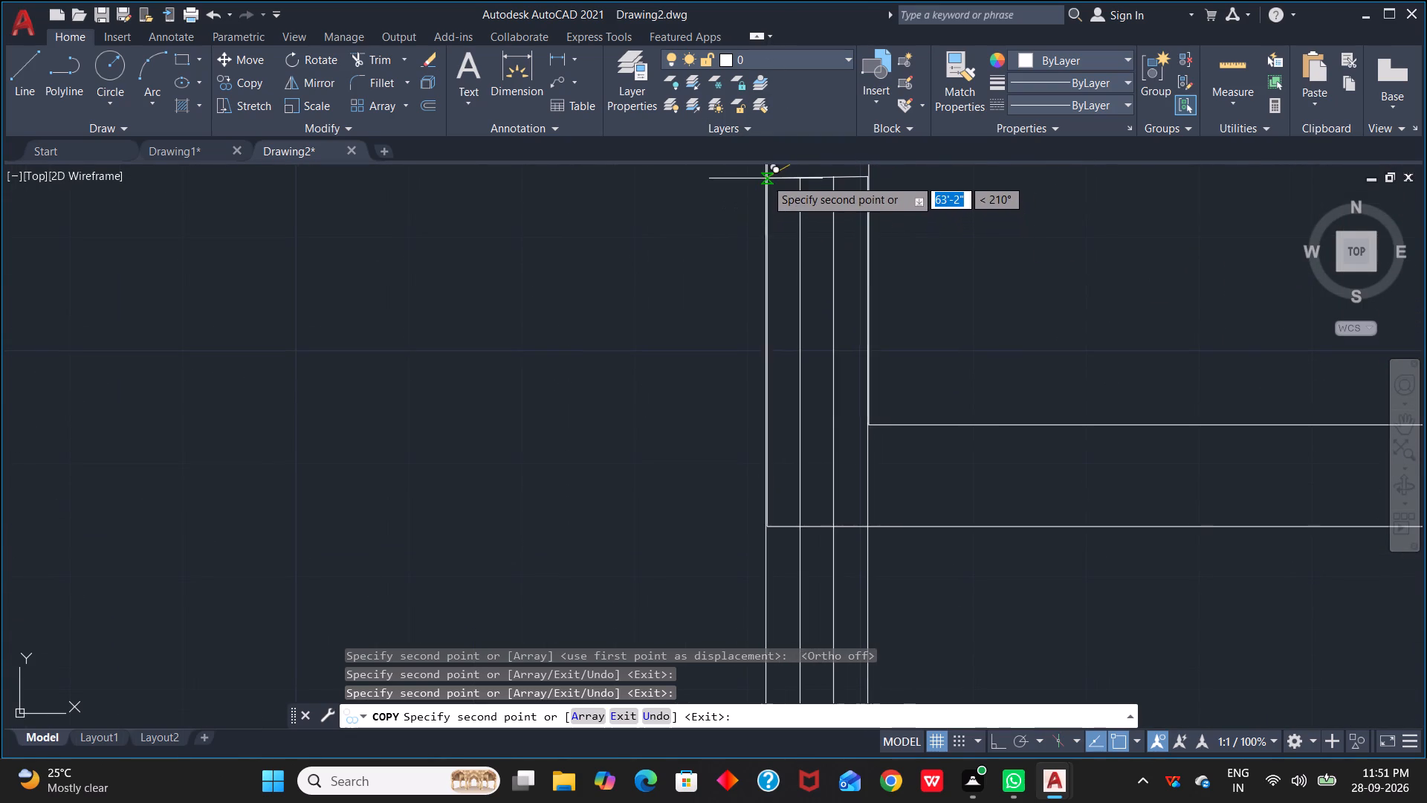
scroll(766, 178, "down", 2)
middle_click_drag(766, 178, 754, 390)
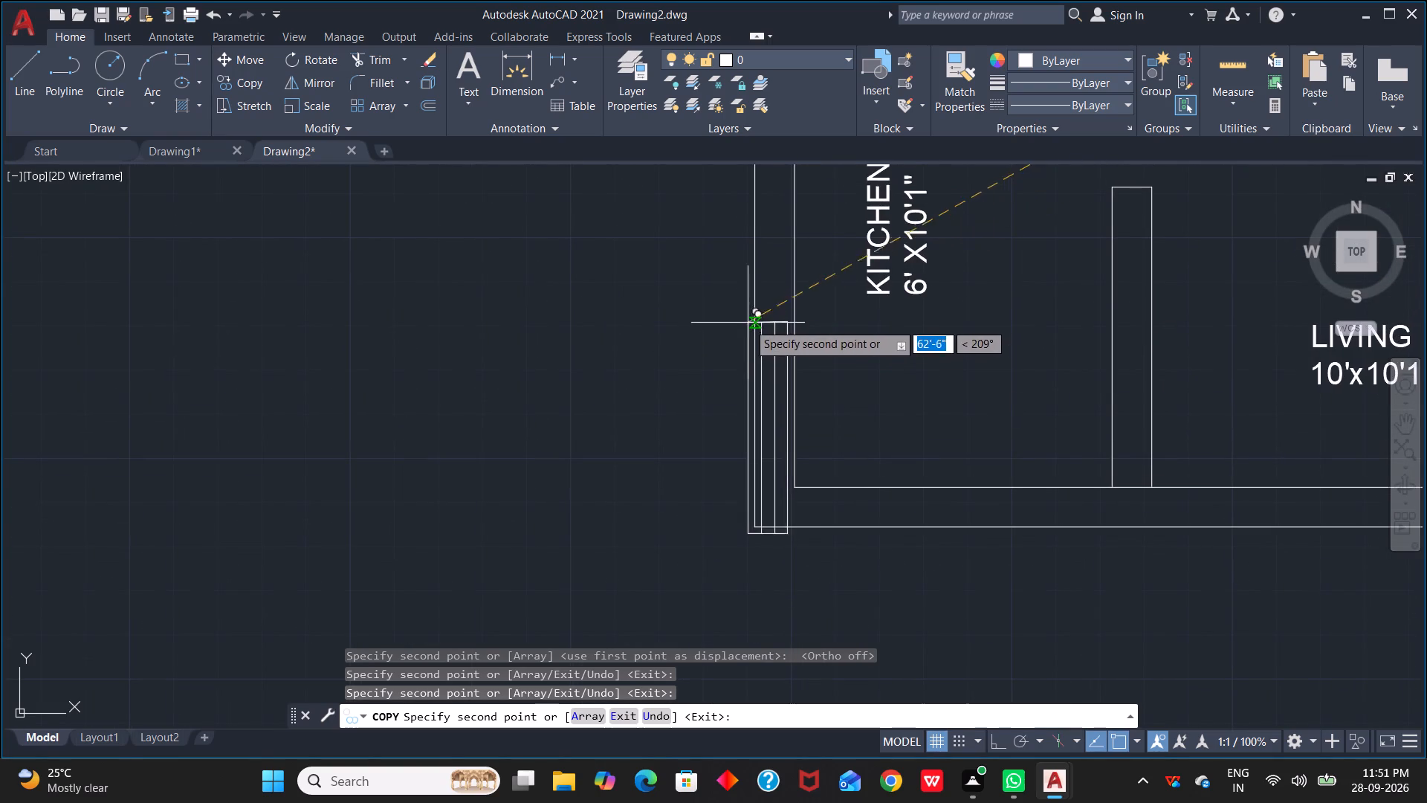
left_click(755, 277)
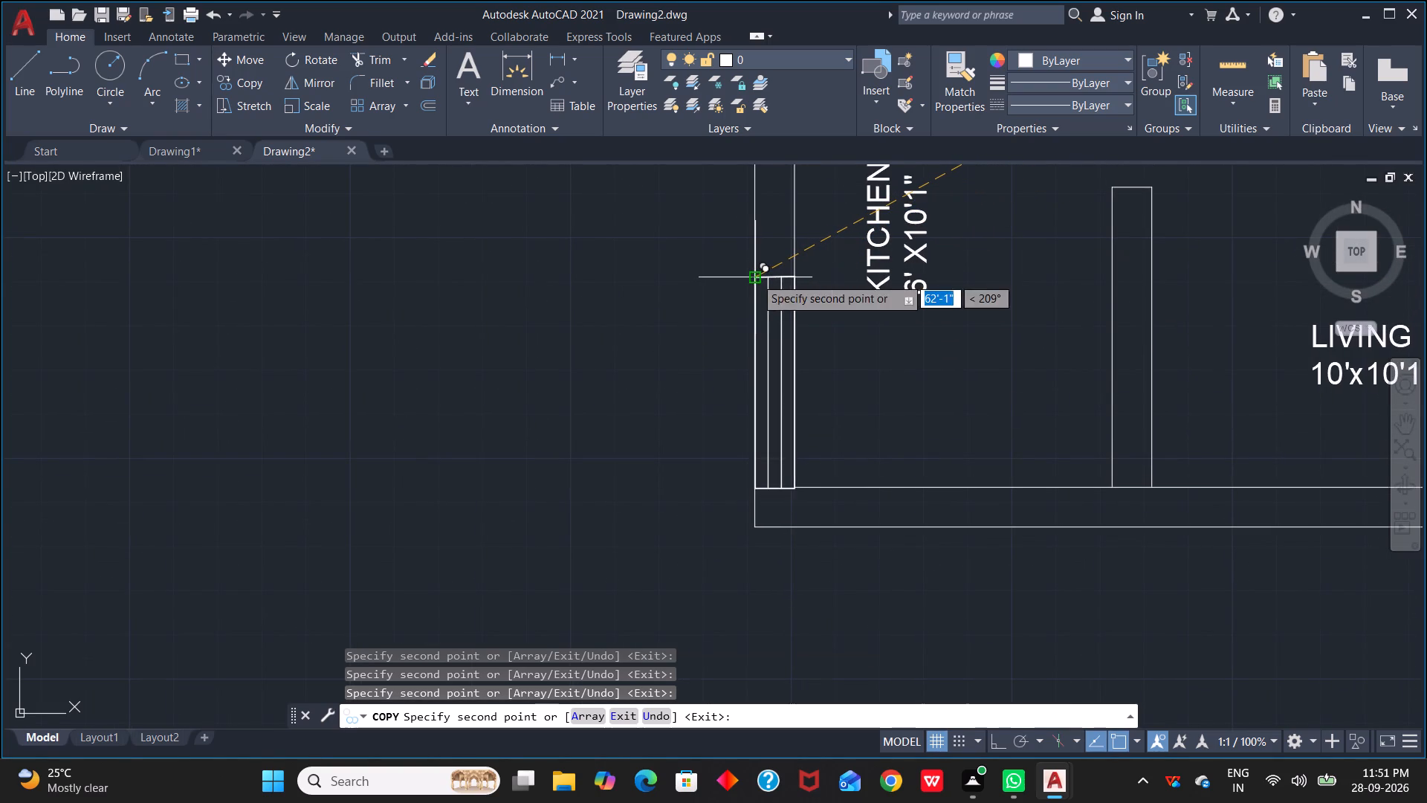
key("Escape")
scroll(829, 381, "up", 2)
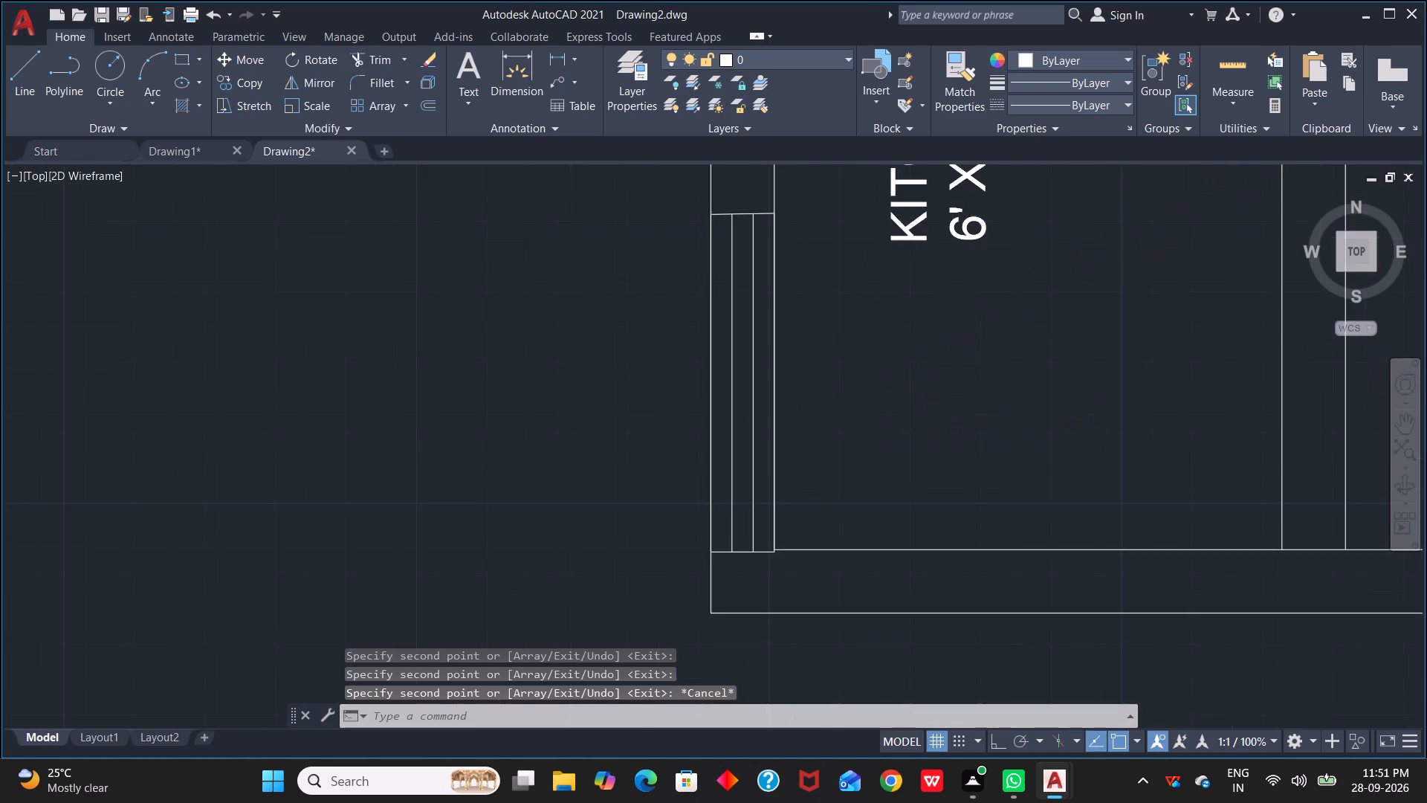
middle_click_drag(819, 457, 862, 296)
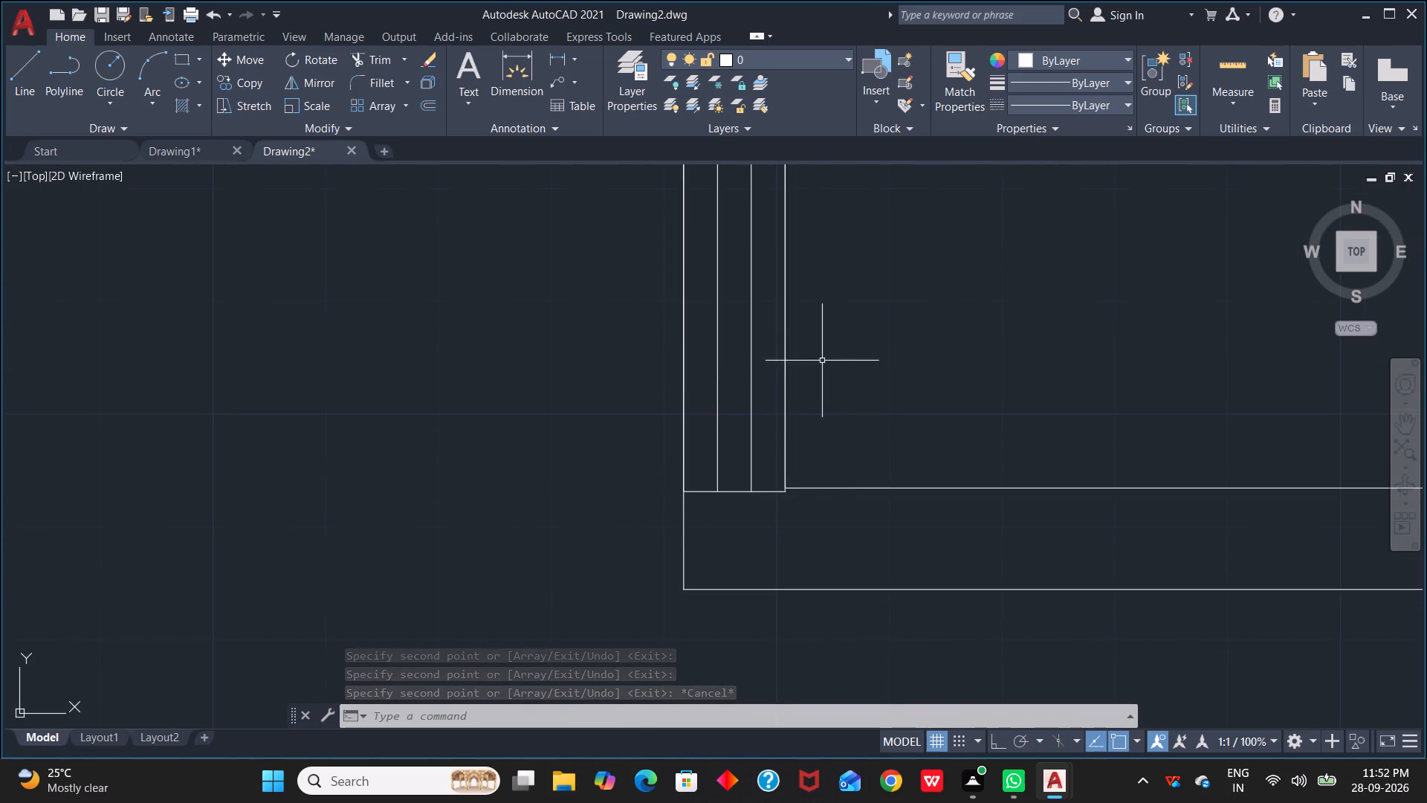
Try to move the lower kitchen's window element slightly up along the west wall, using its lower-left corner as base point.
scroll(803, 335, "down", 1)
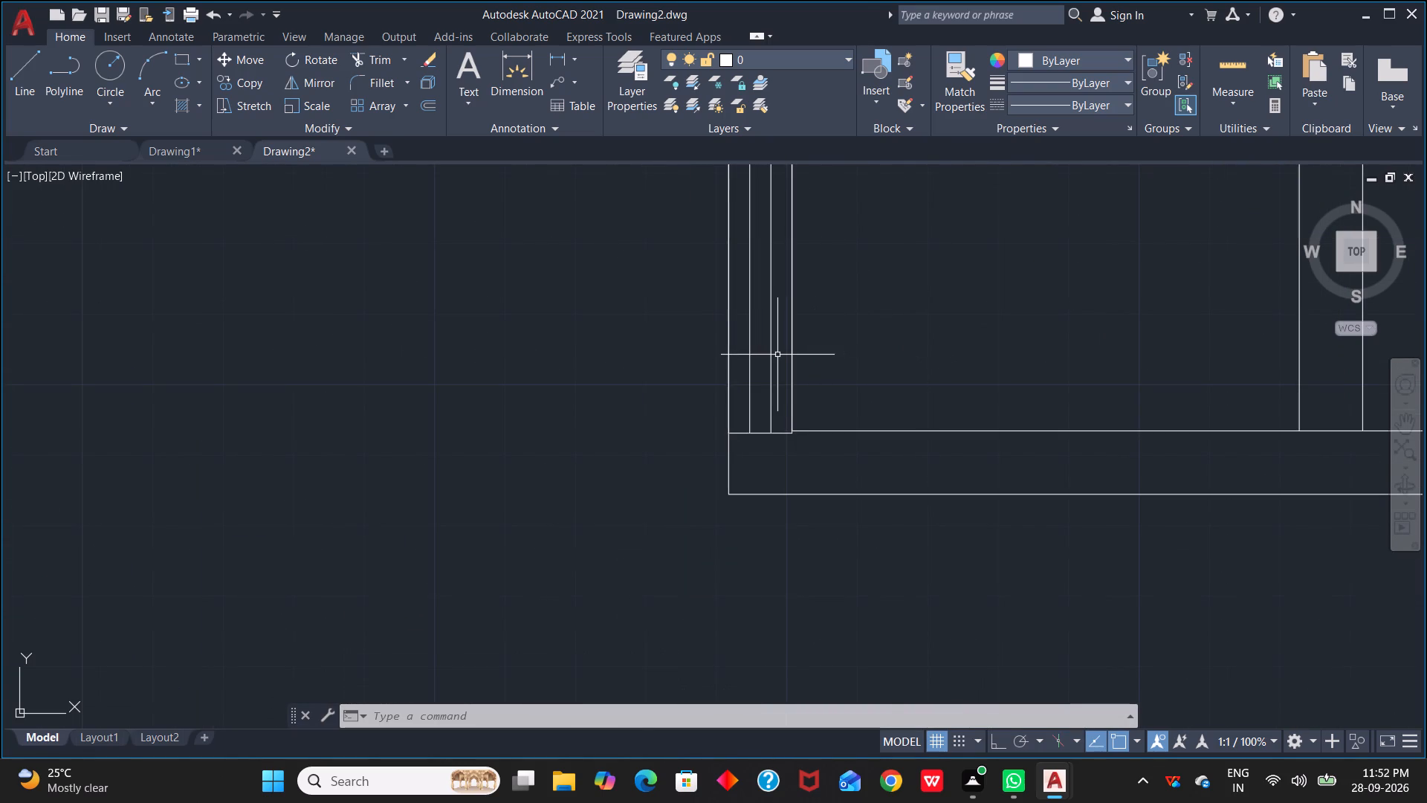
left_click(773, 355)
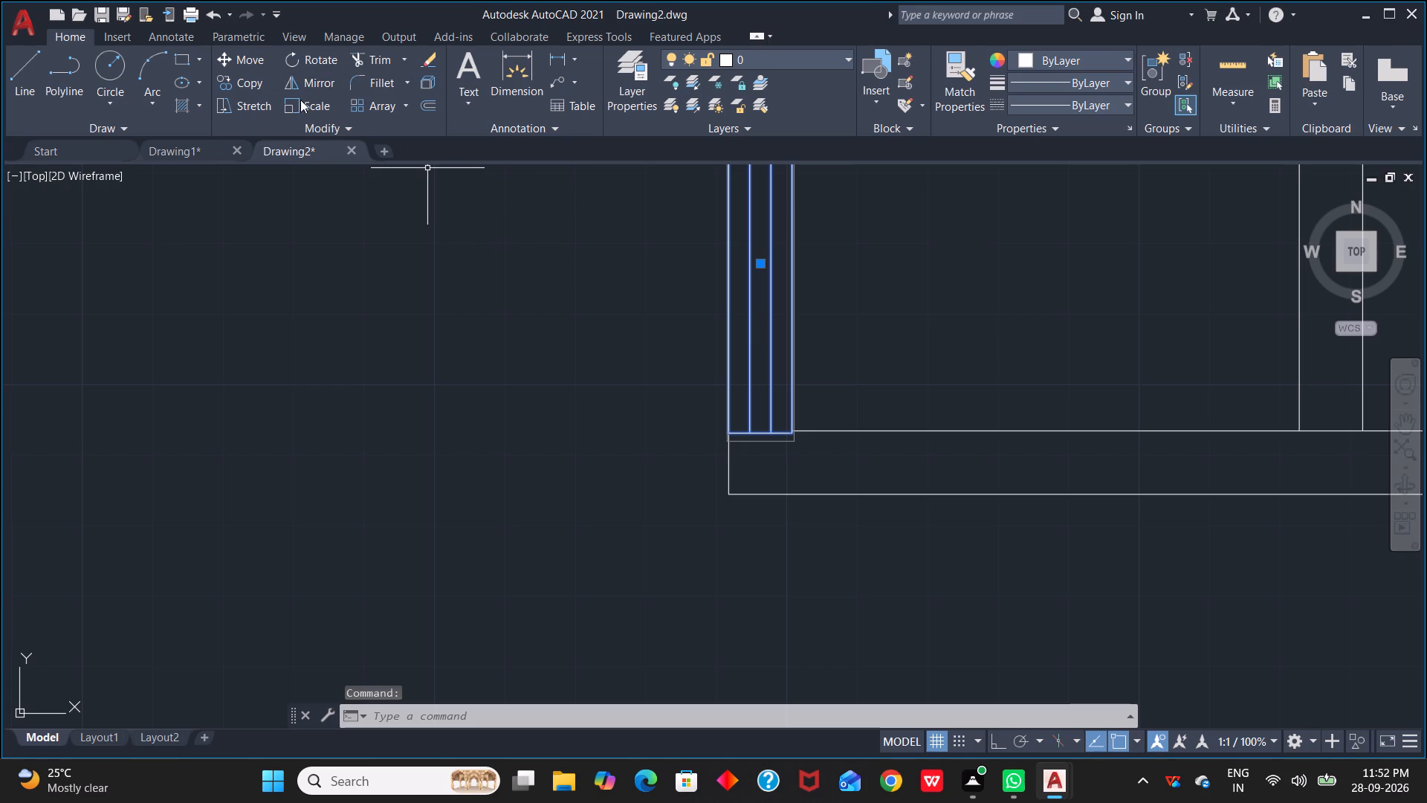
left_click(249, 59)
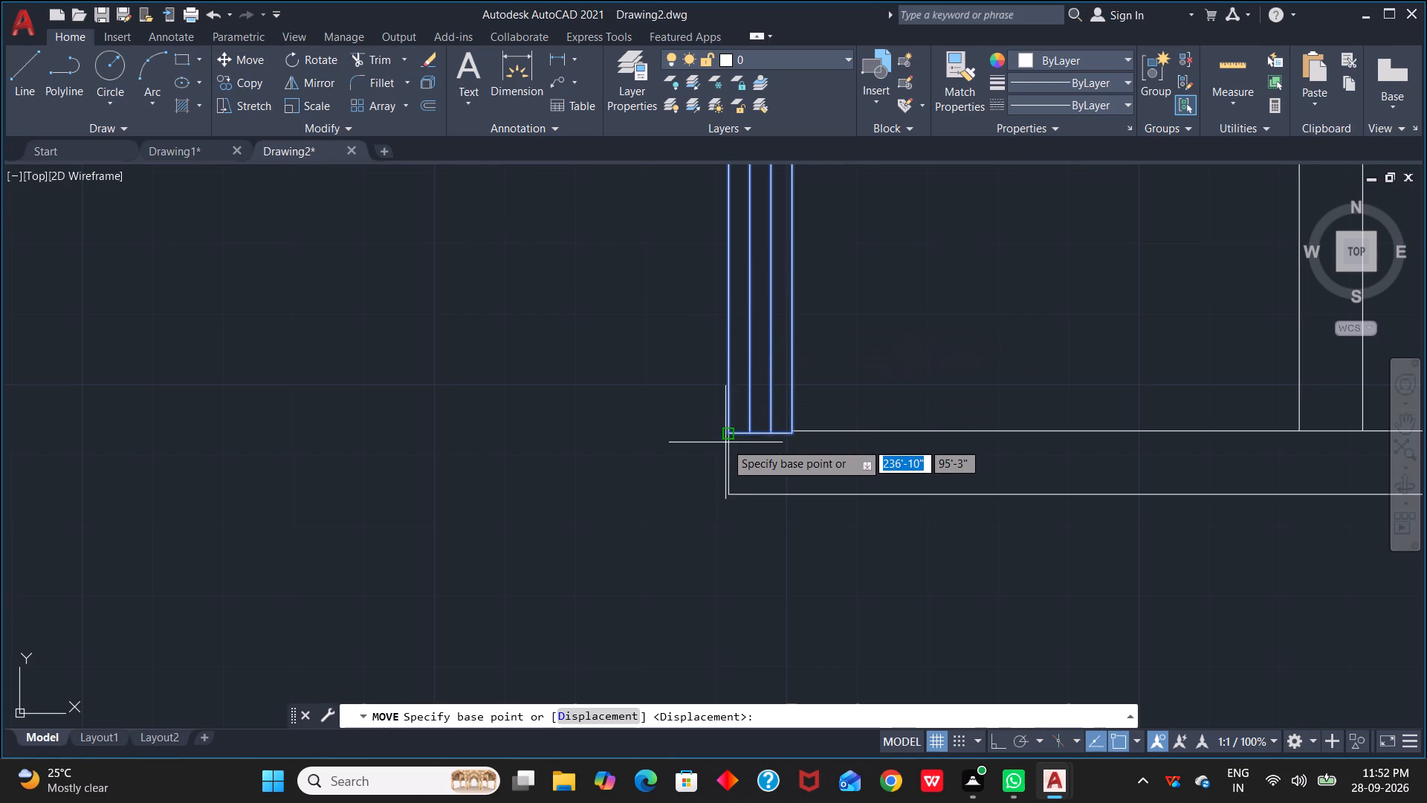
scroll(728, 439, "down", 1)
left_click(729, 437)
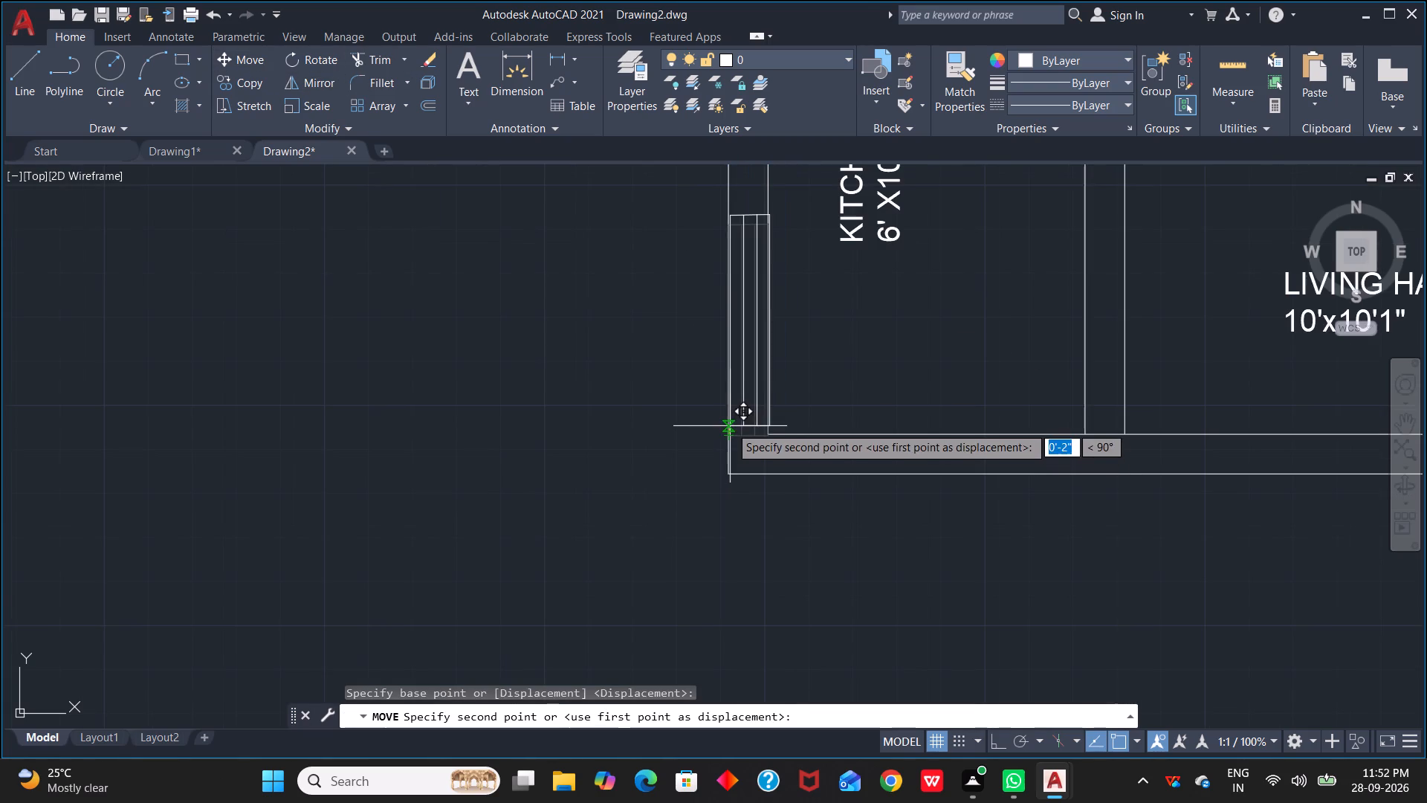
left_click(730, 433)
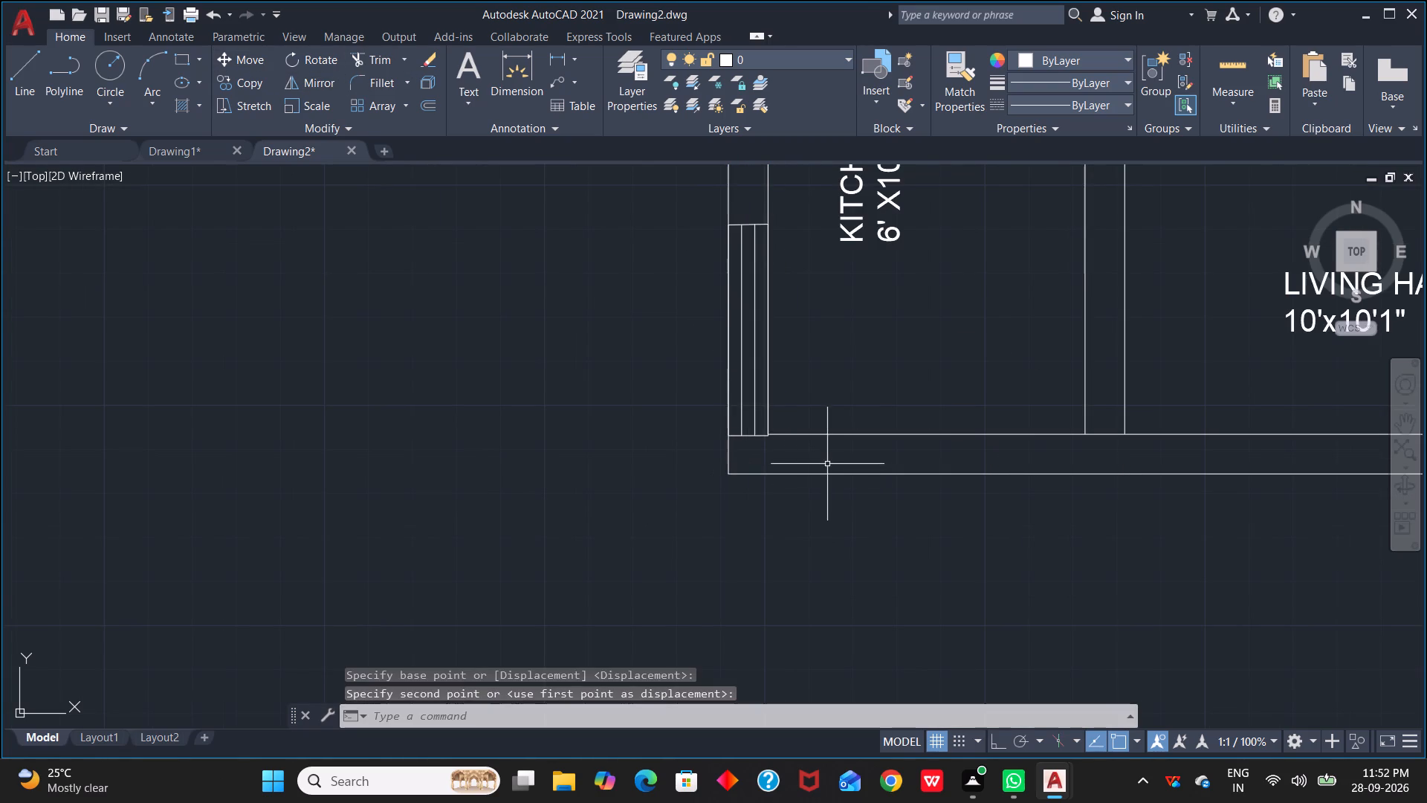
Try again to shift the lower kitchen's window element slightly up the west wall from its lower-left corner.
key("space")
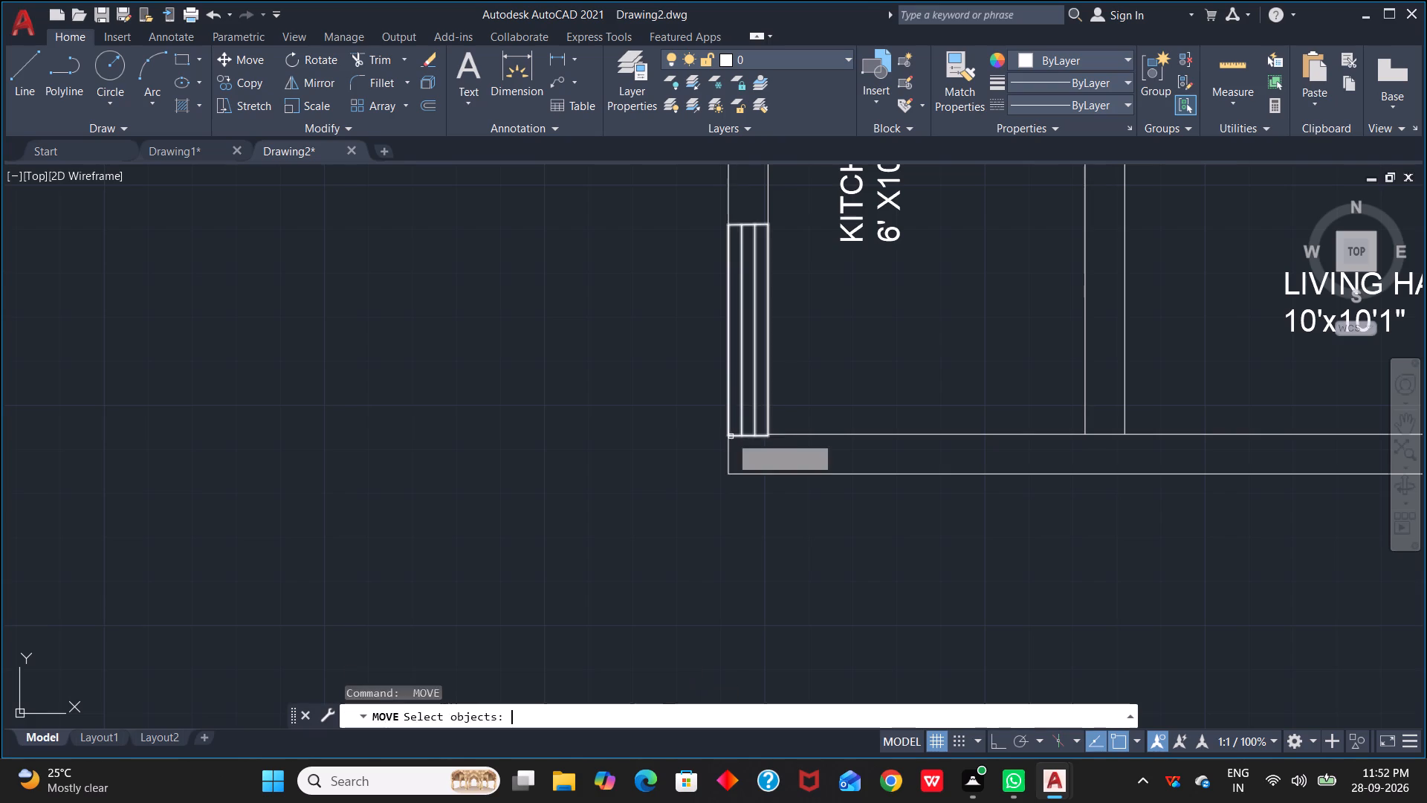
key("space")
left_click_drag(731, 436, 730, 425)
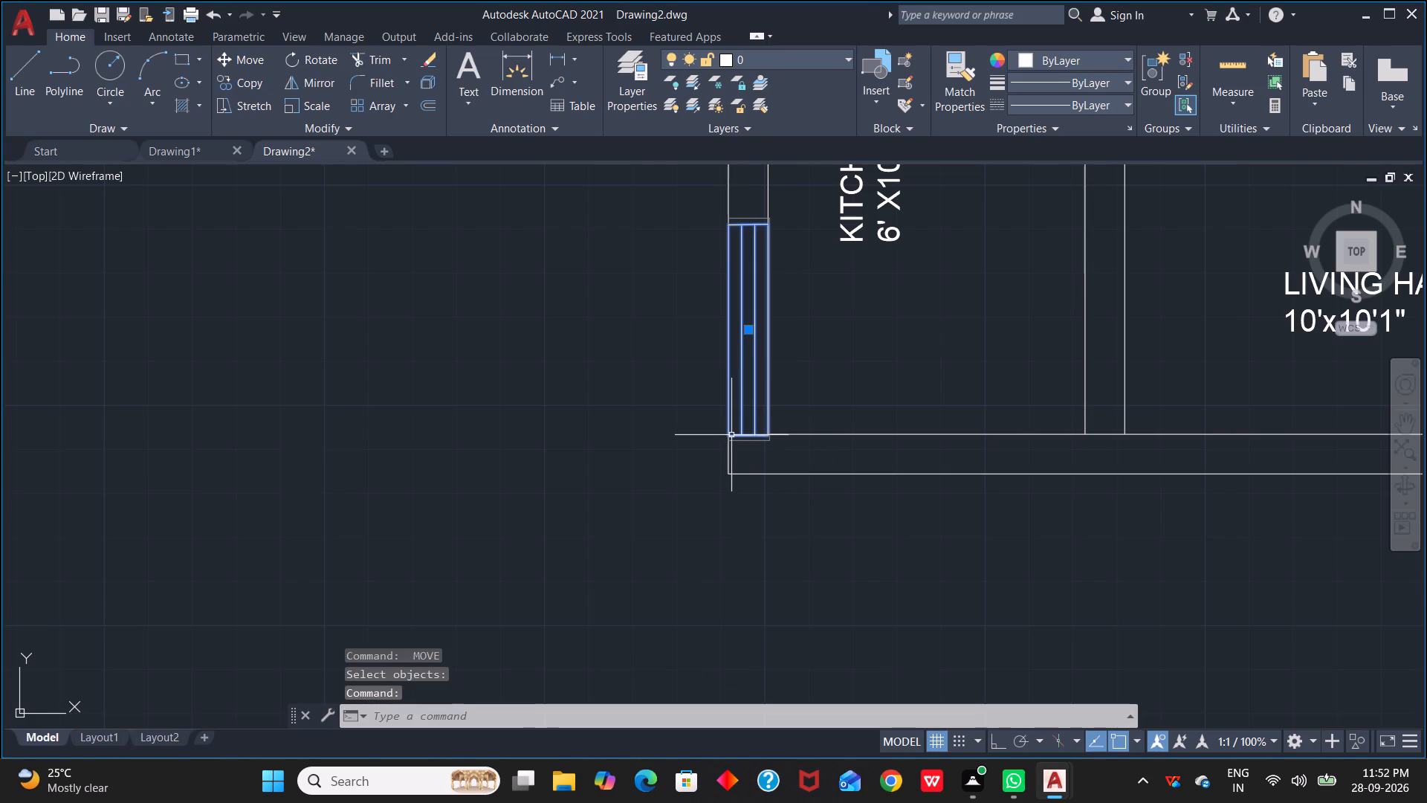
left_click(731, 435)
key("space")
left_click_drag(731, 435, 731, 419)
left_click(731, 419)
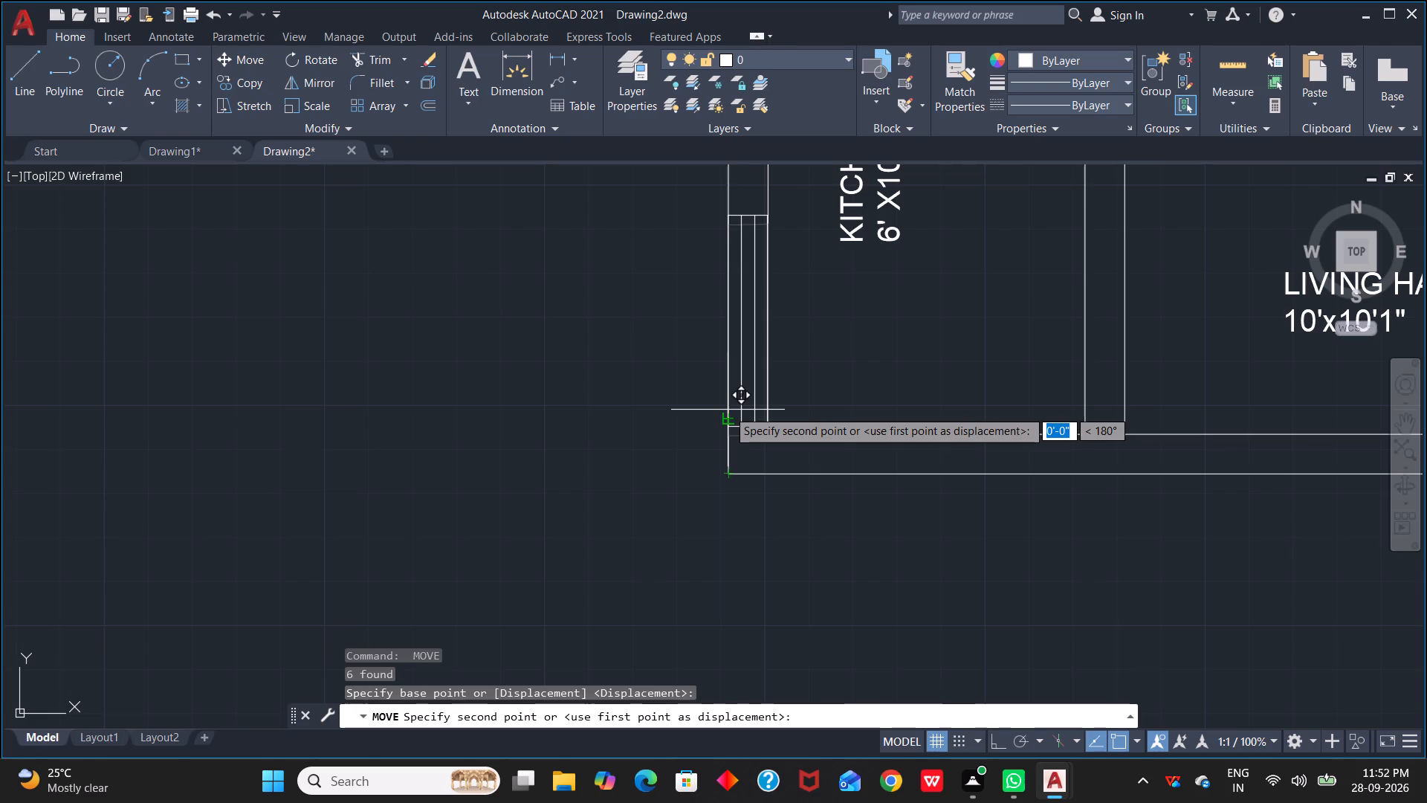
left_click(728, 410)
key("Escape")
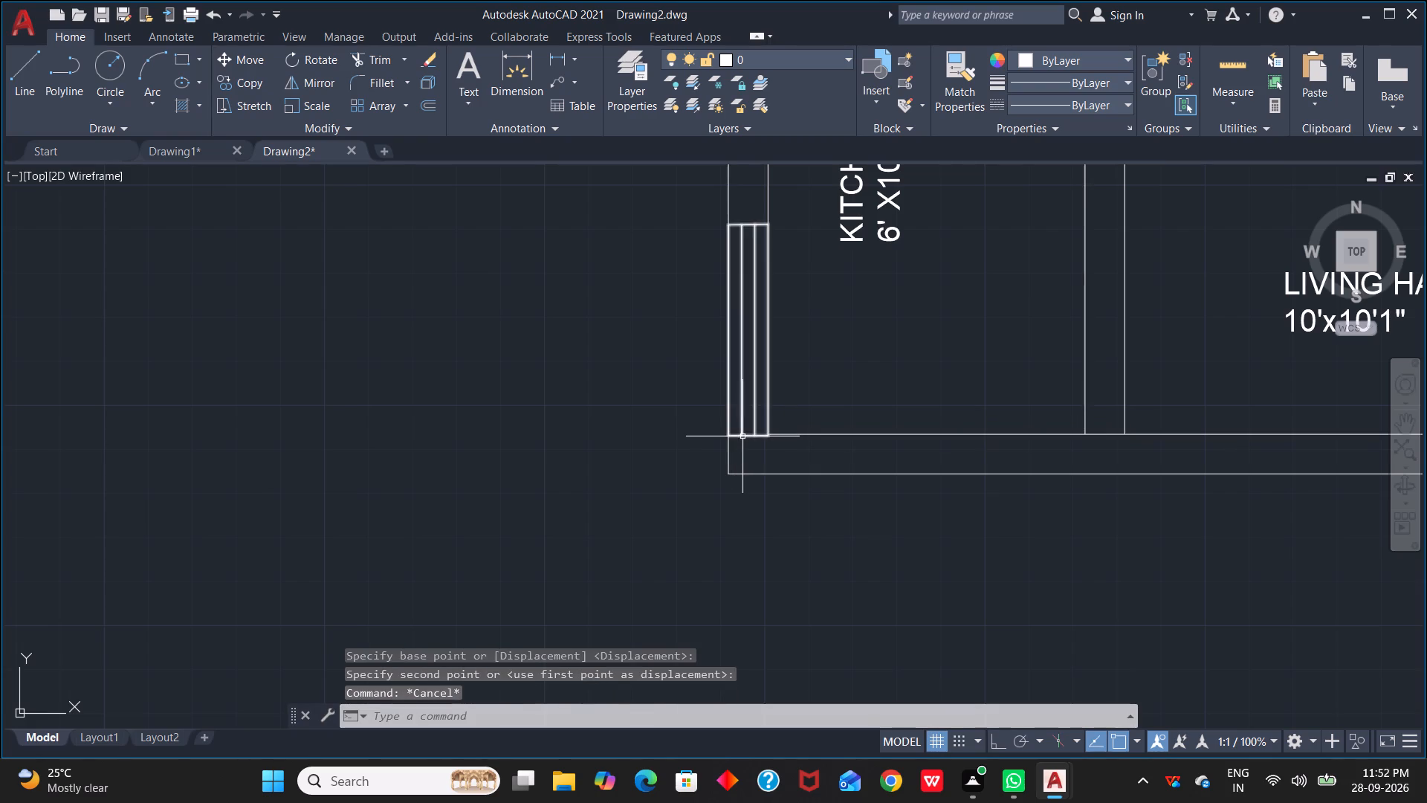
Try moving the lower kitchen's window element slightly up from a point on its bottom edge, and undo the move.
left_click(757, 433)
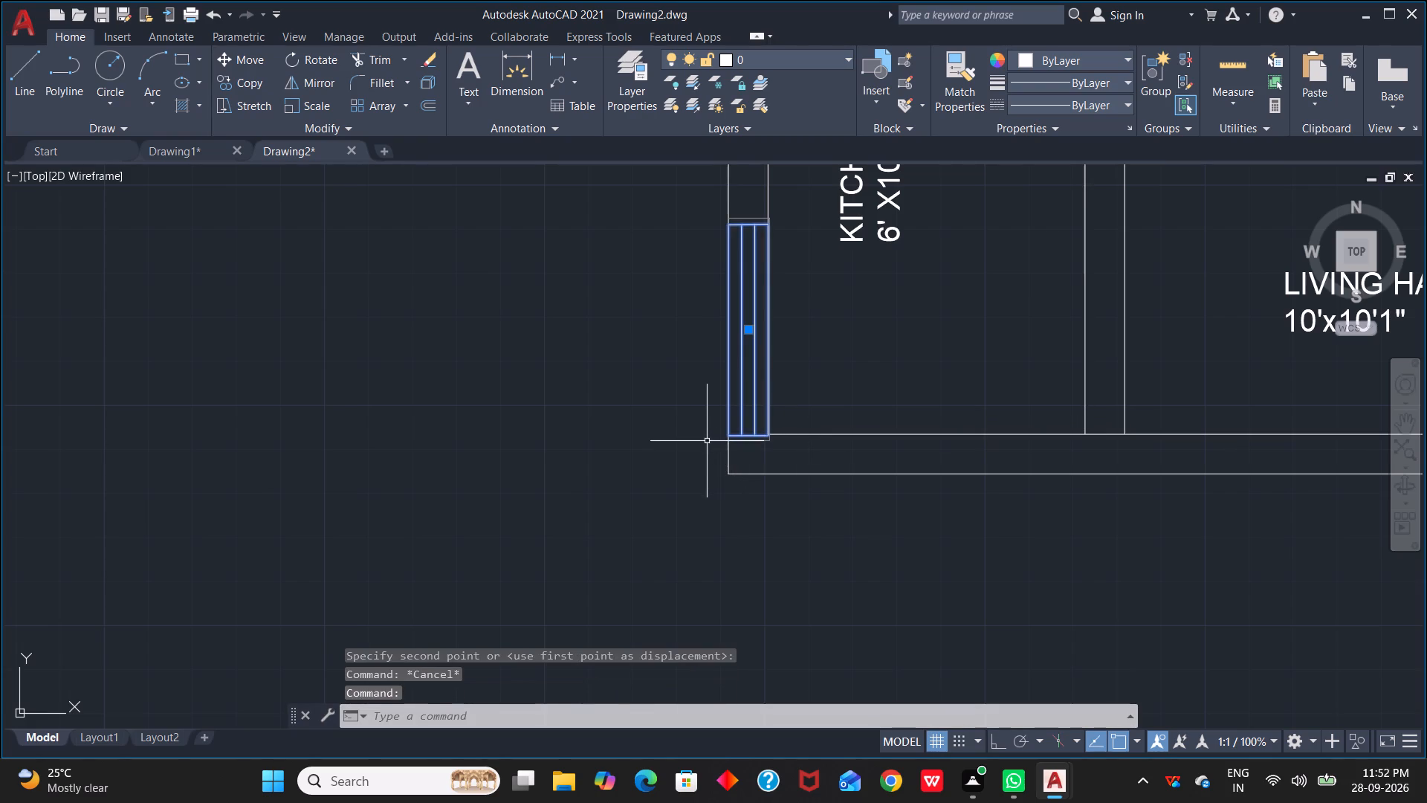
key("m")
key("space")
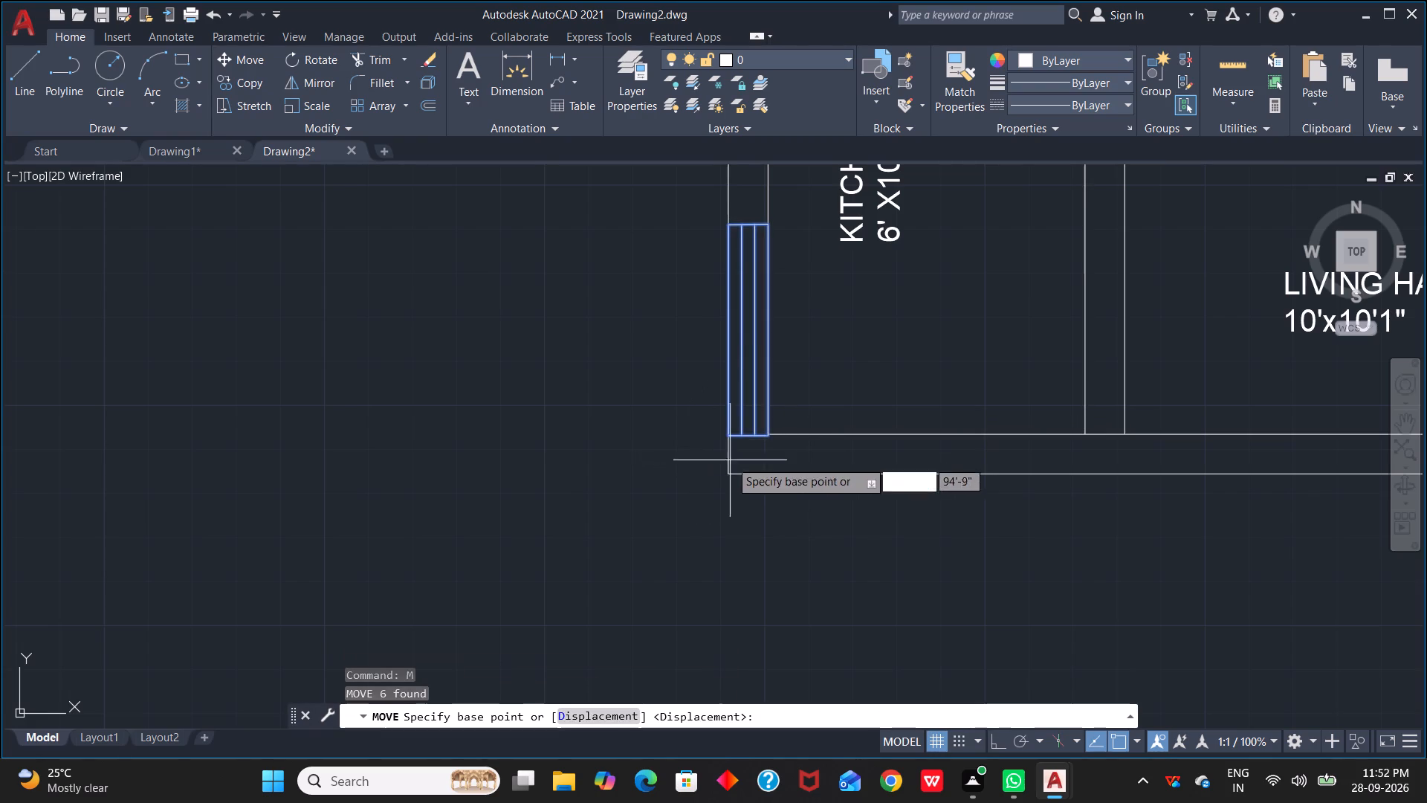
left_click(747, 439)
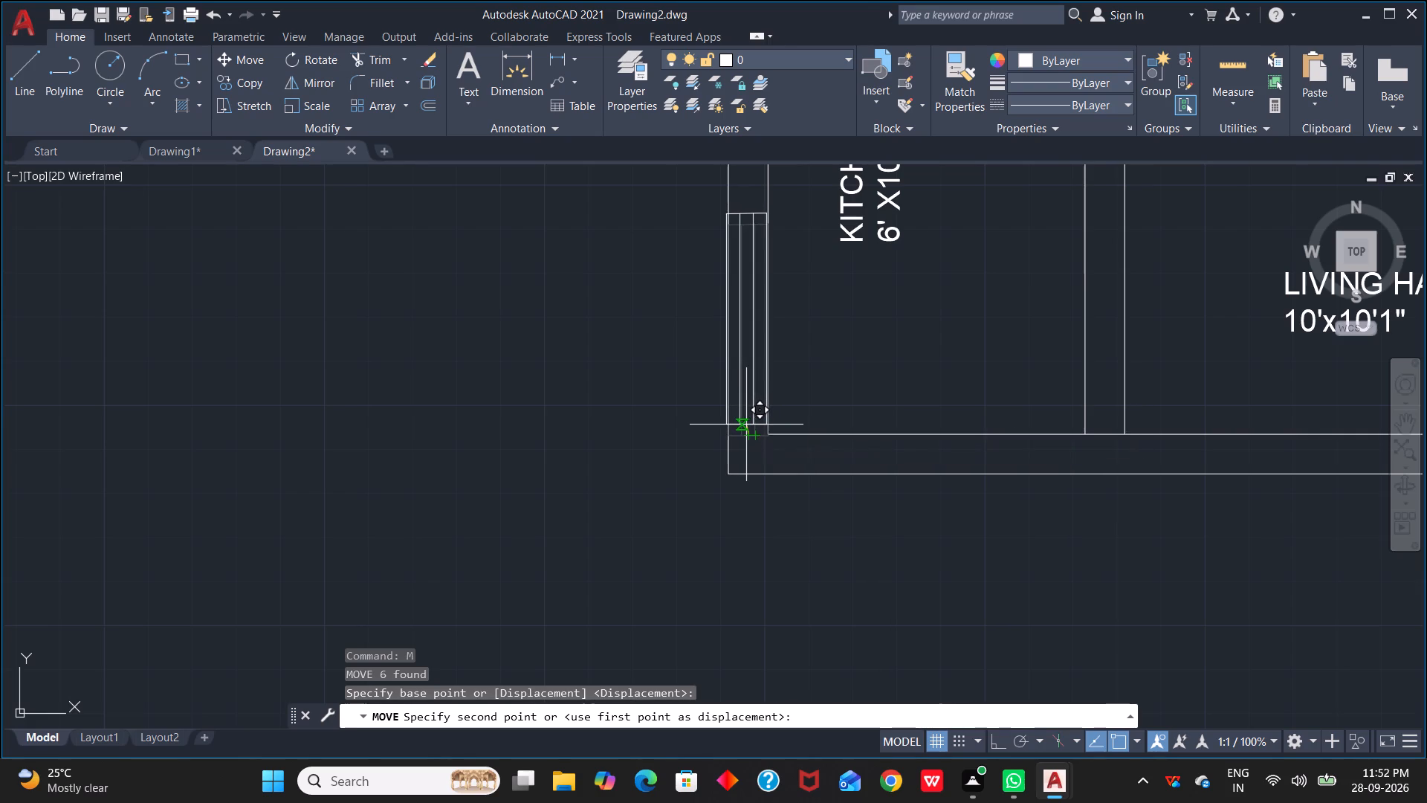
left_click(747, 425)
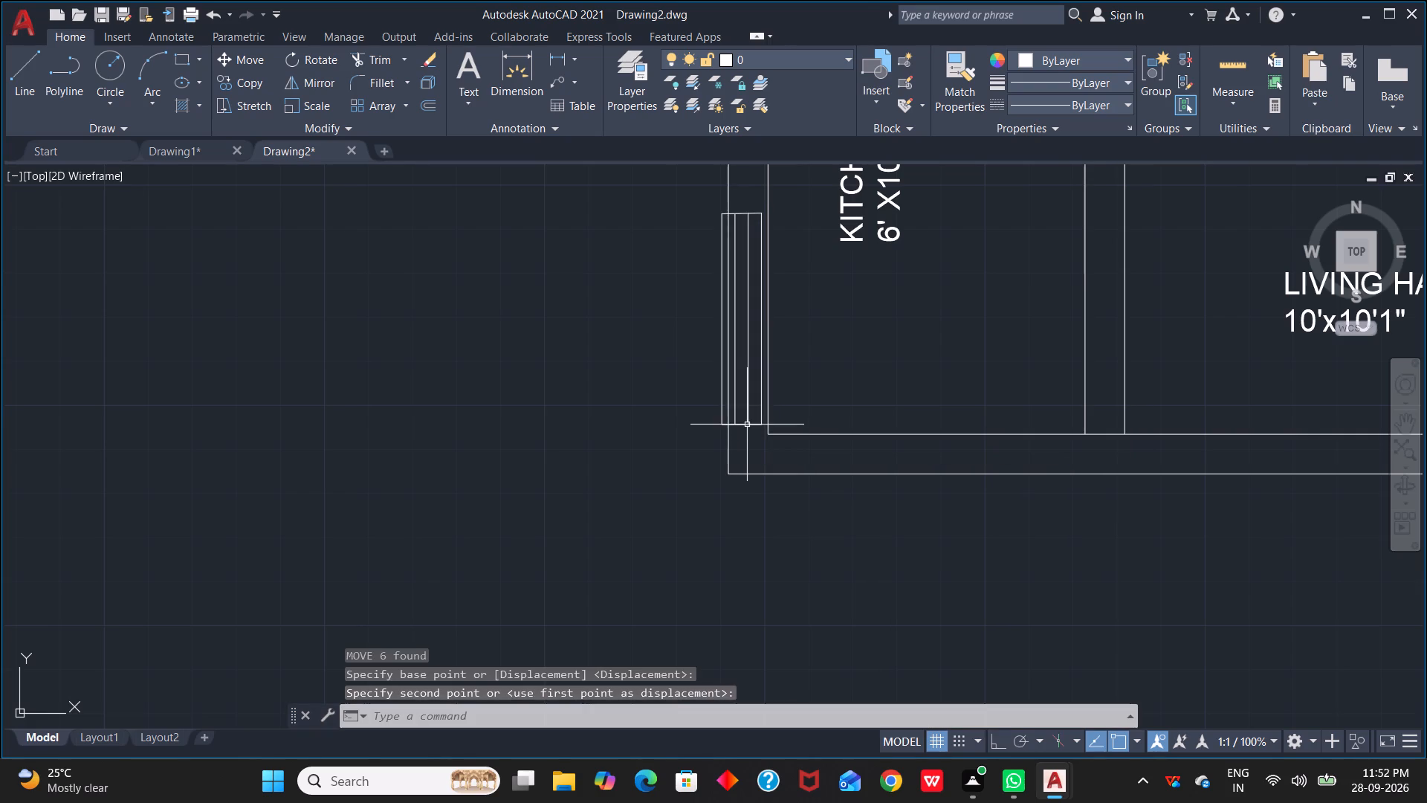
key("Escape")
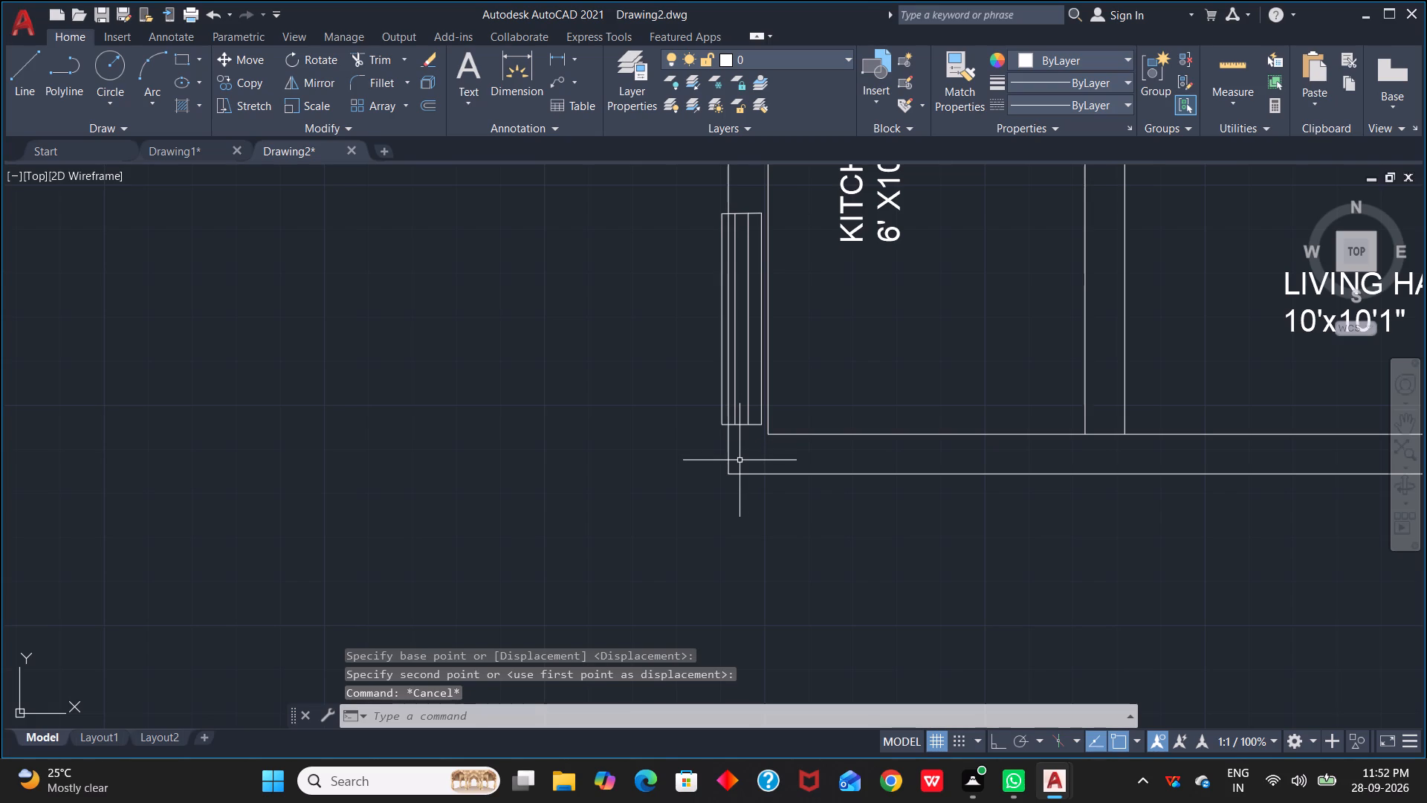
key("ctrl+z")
Replace the lower kitchen's window element with a copy placed about 2" higher, deleting the original.
left_click(756, 436)
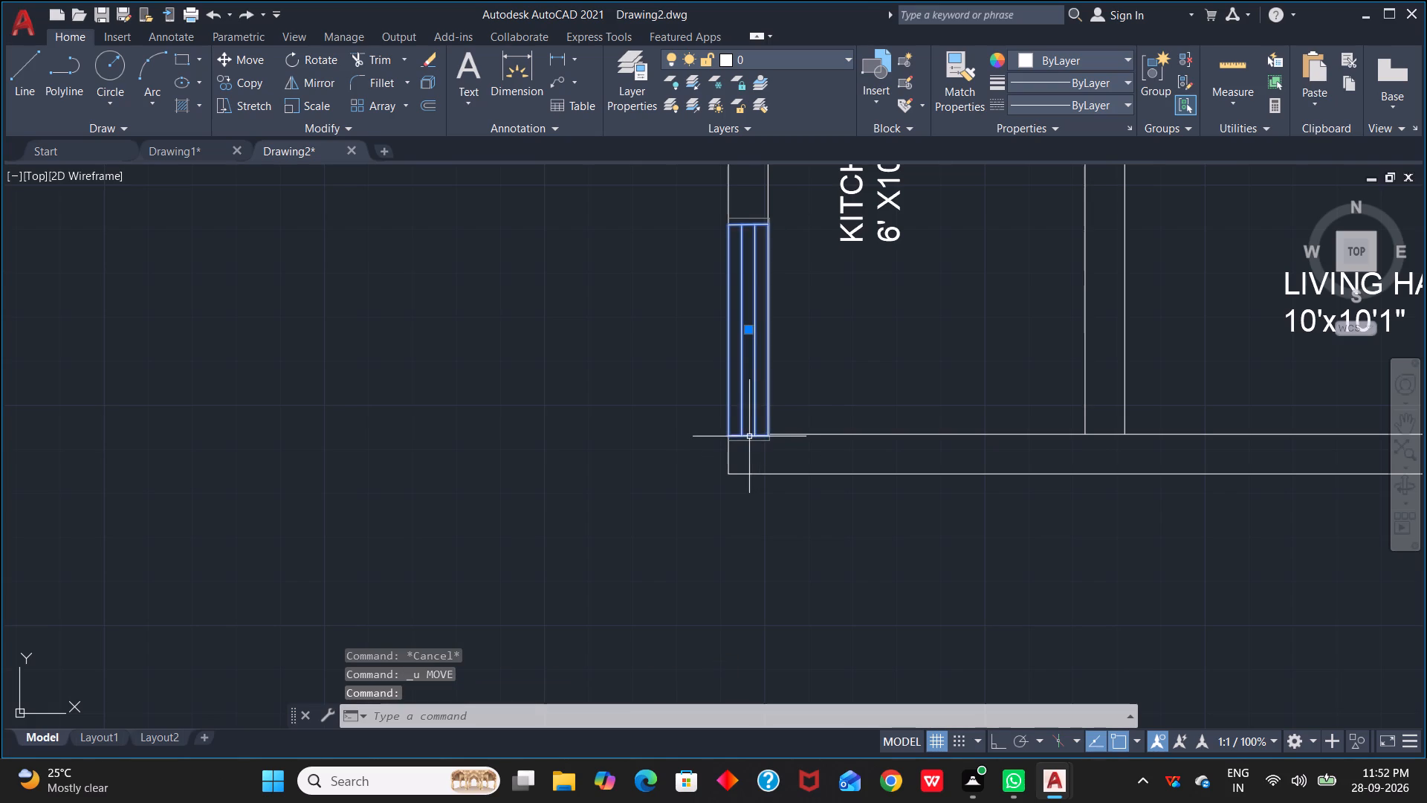
key("c")
key("o")
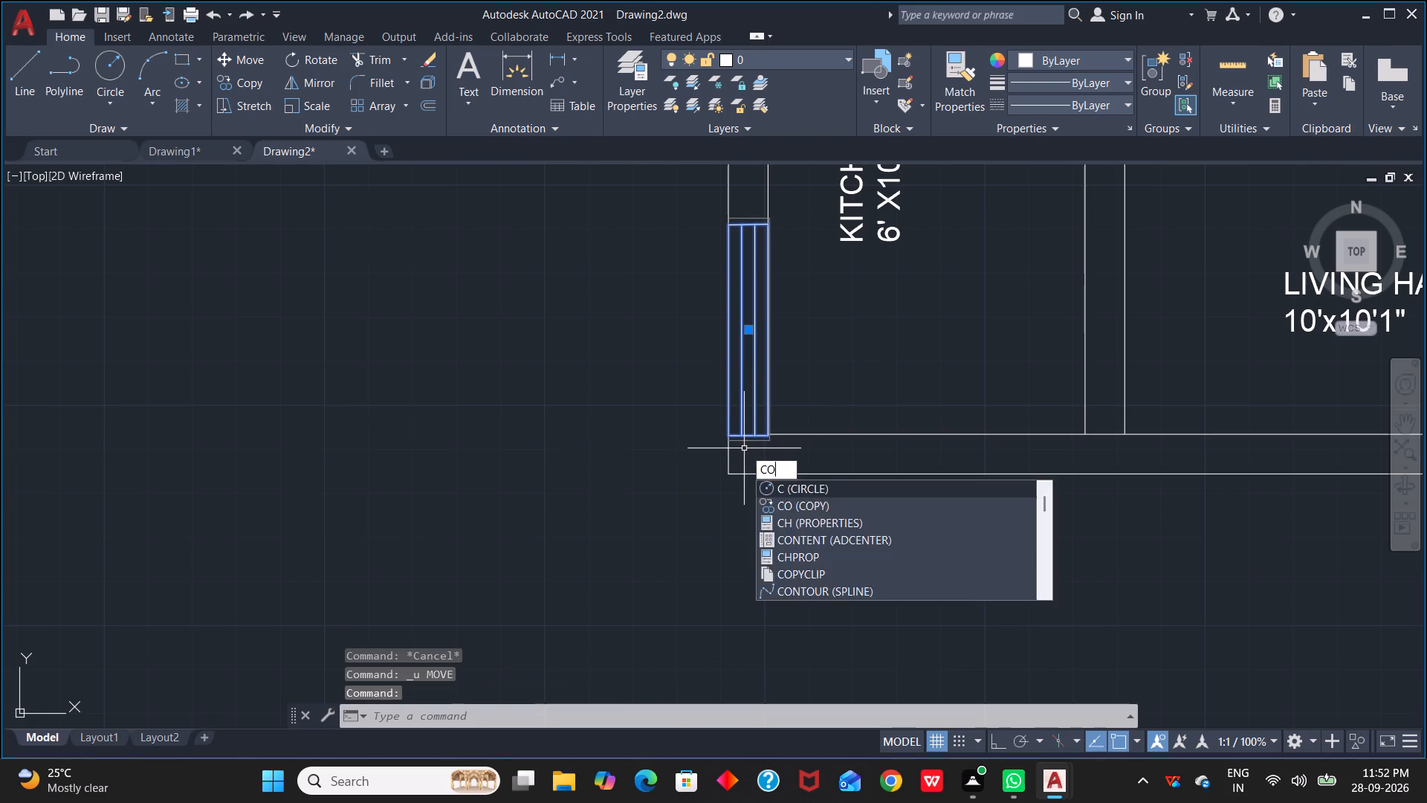
key("space")
left_click(748, 434)
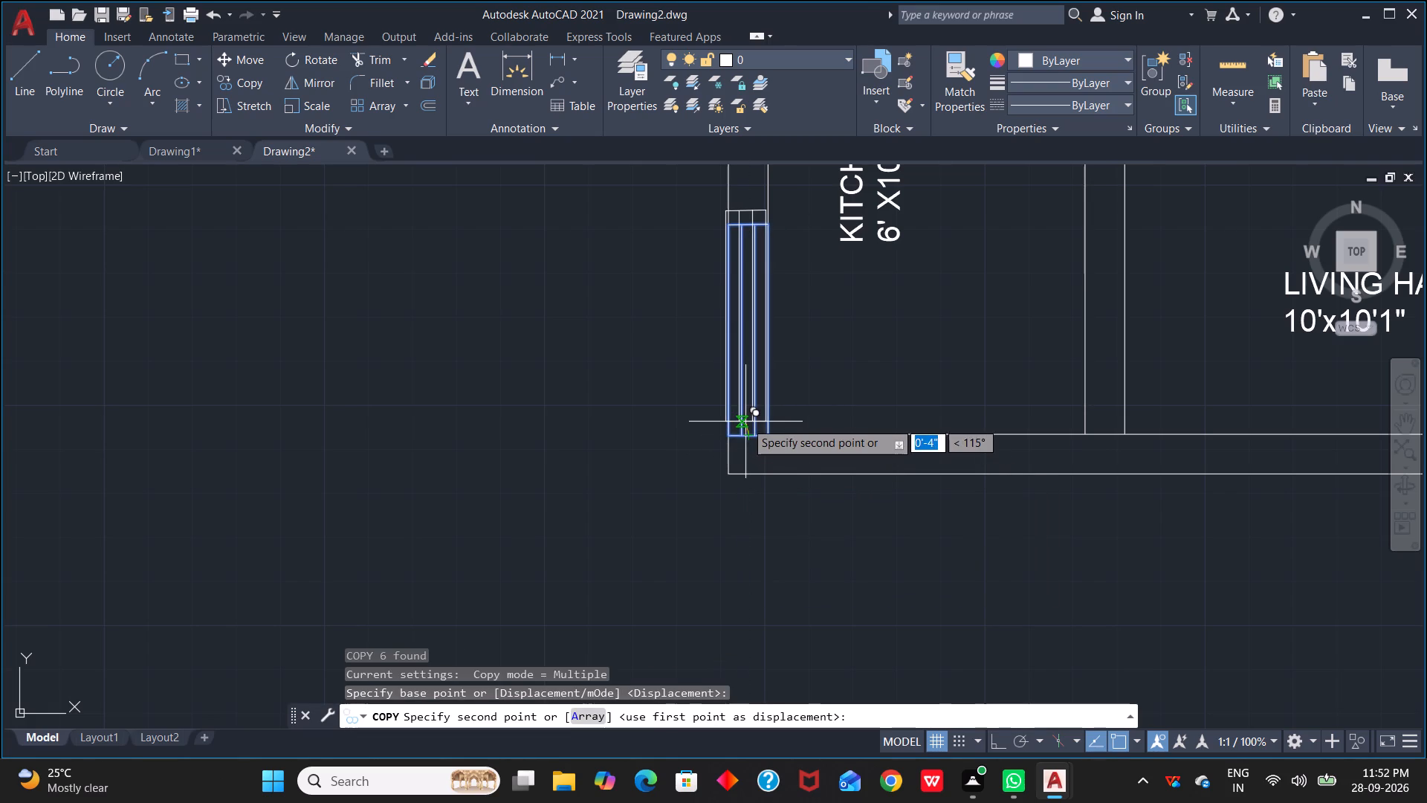
left_click(748, 426)
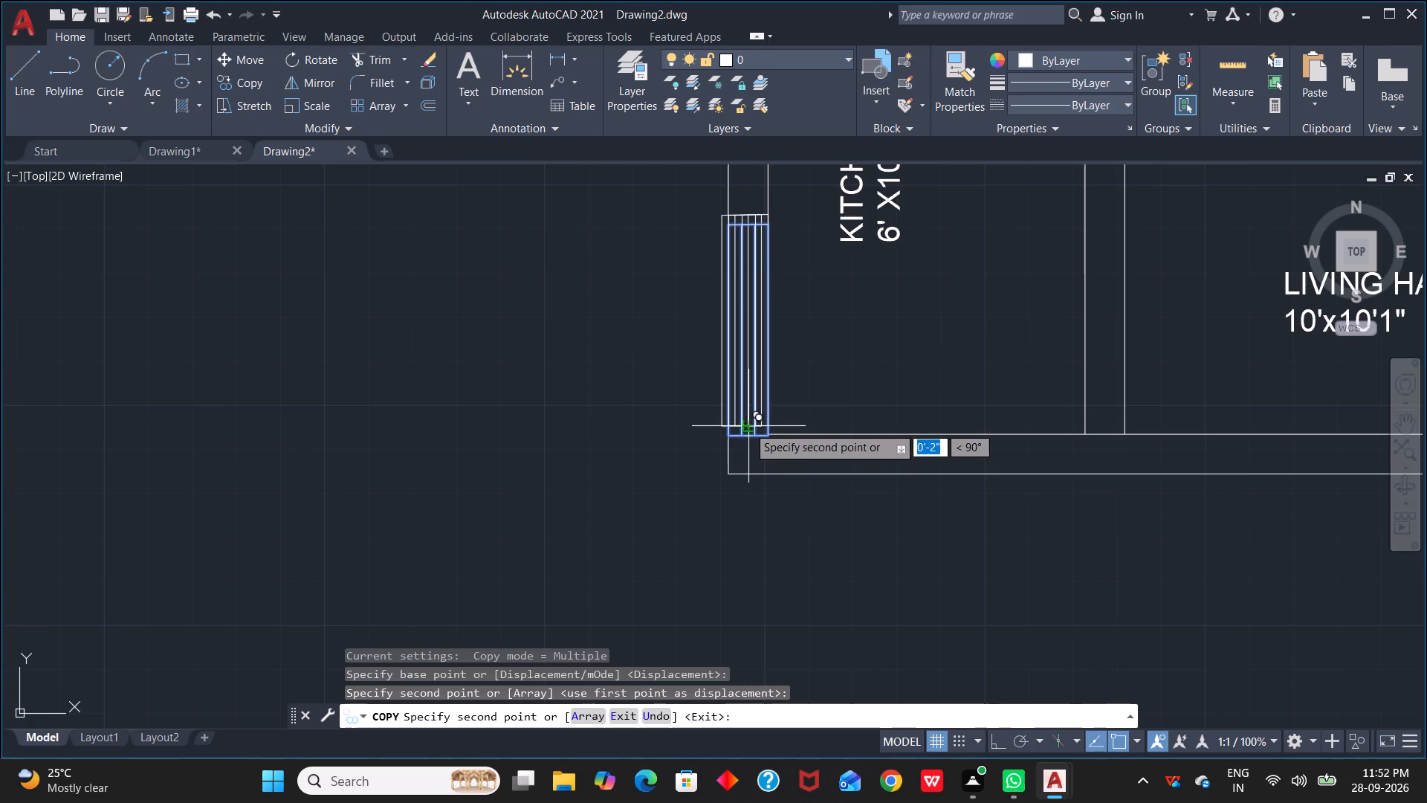
key("Escape")
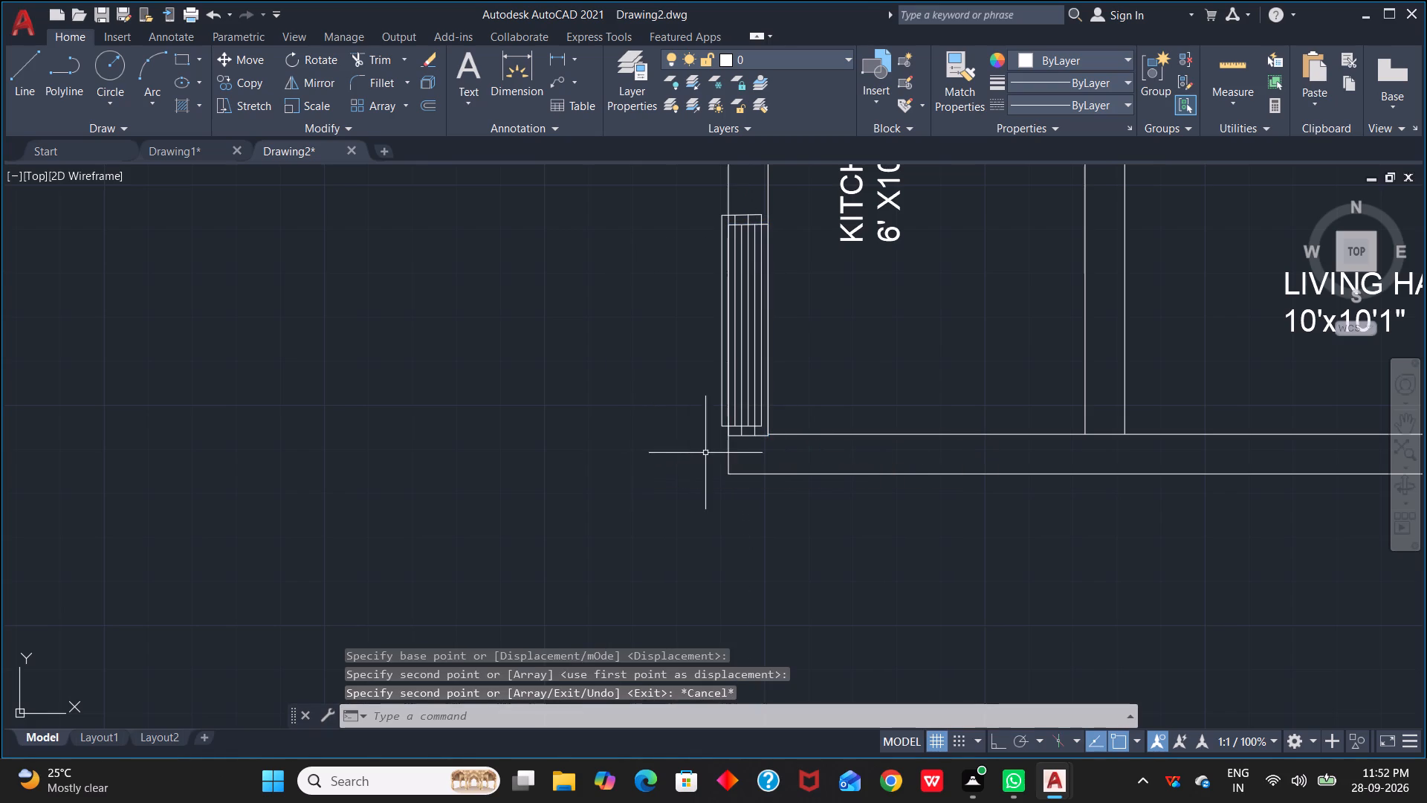
left_click(751, 436)
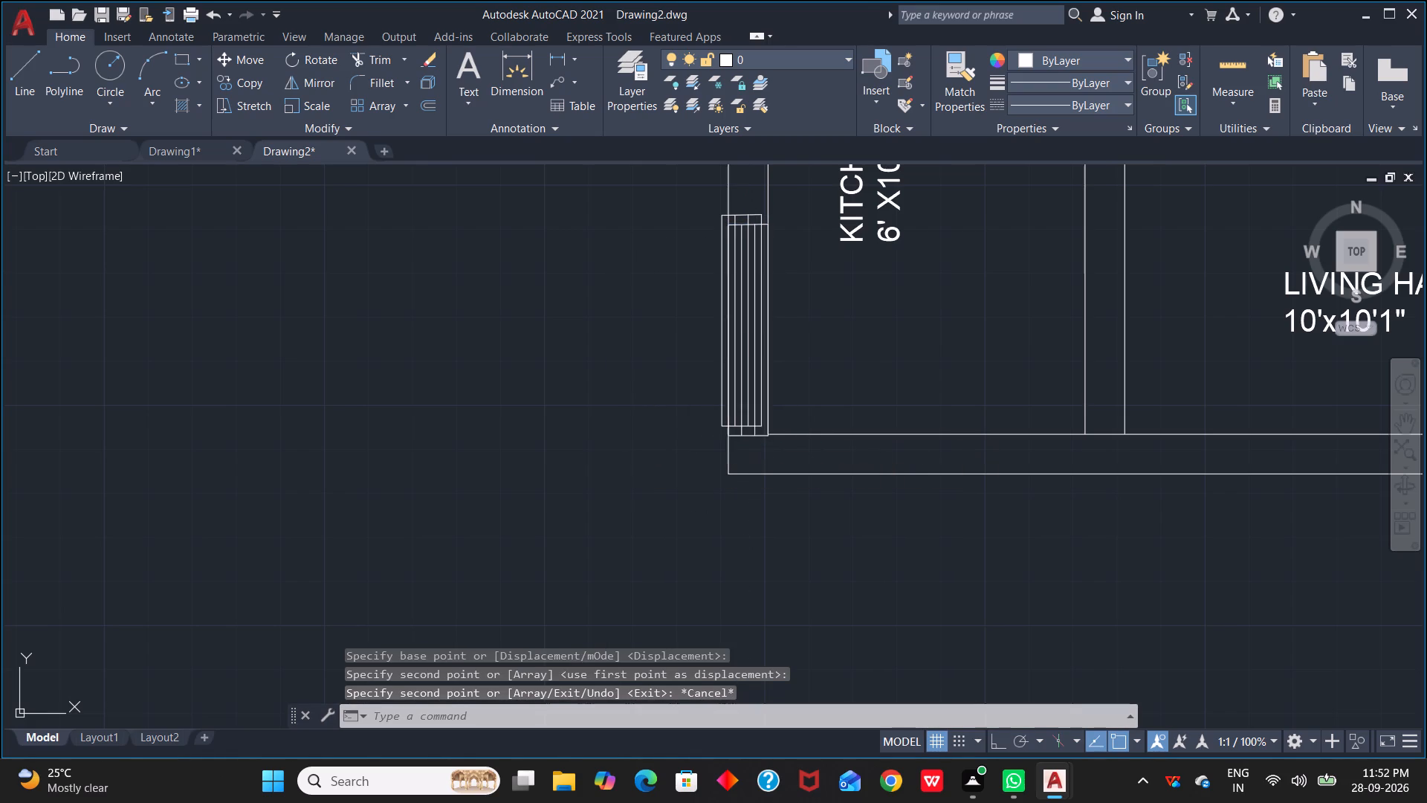
key("Delete")
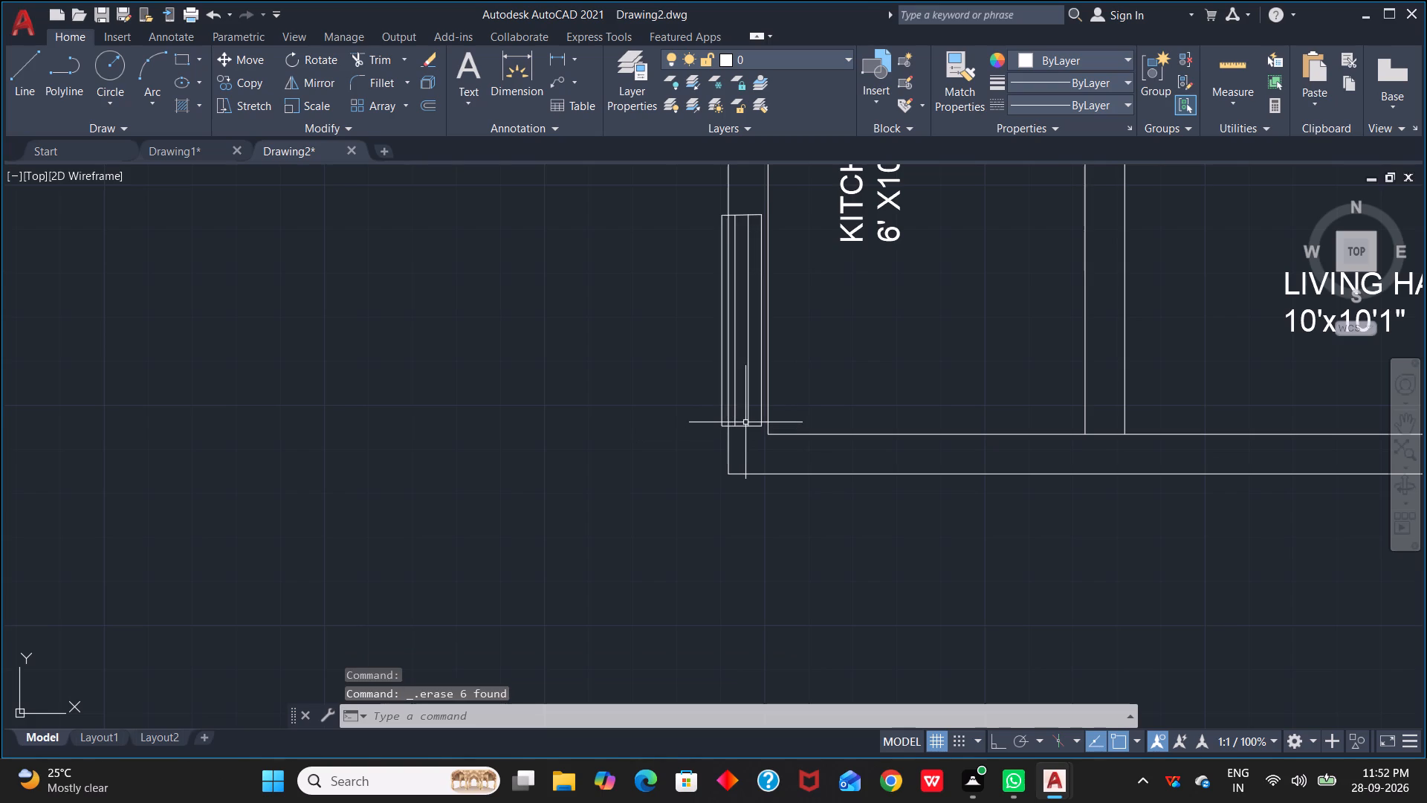
Move the copied window element sideways by its lower-right corner onto the west wall's inner face, so it fits the wall thickness.
left_click(742, 425)
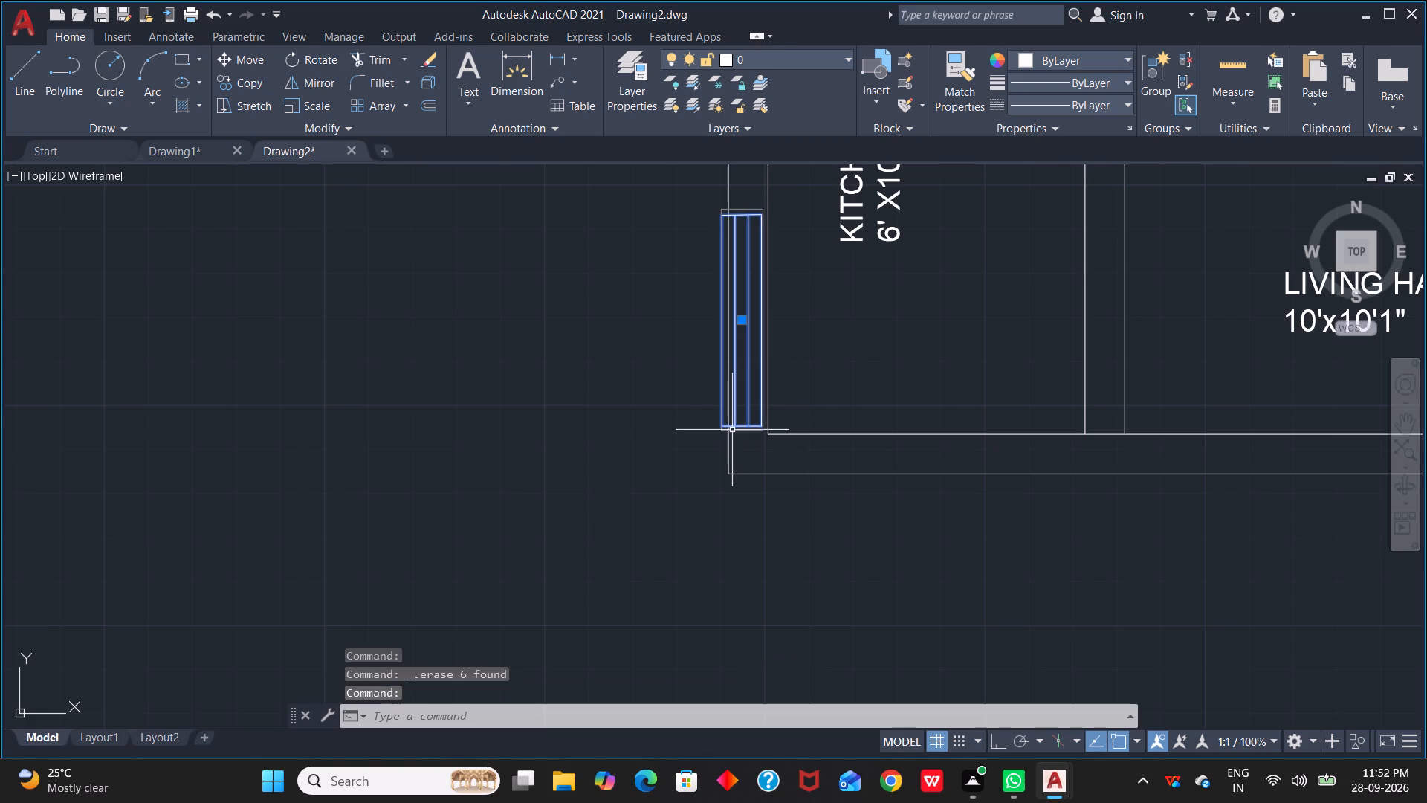
type("M")
key("space")
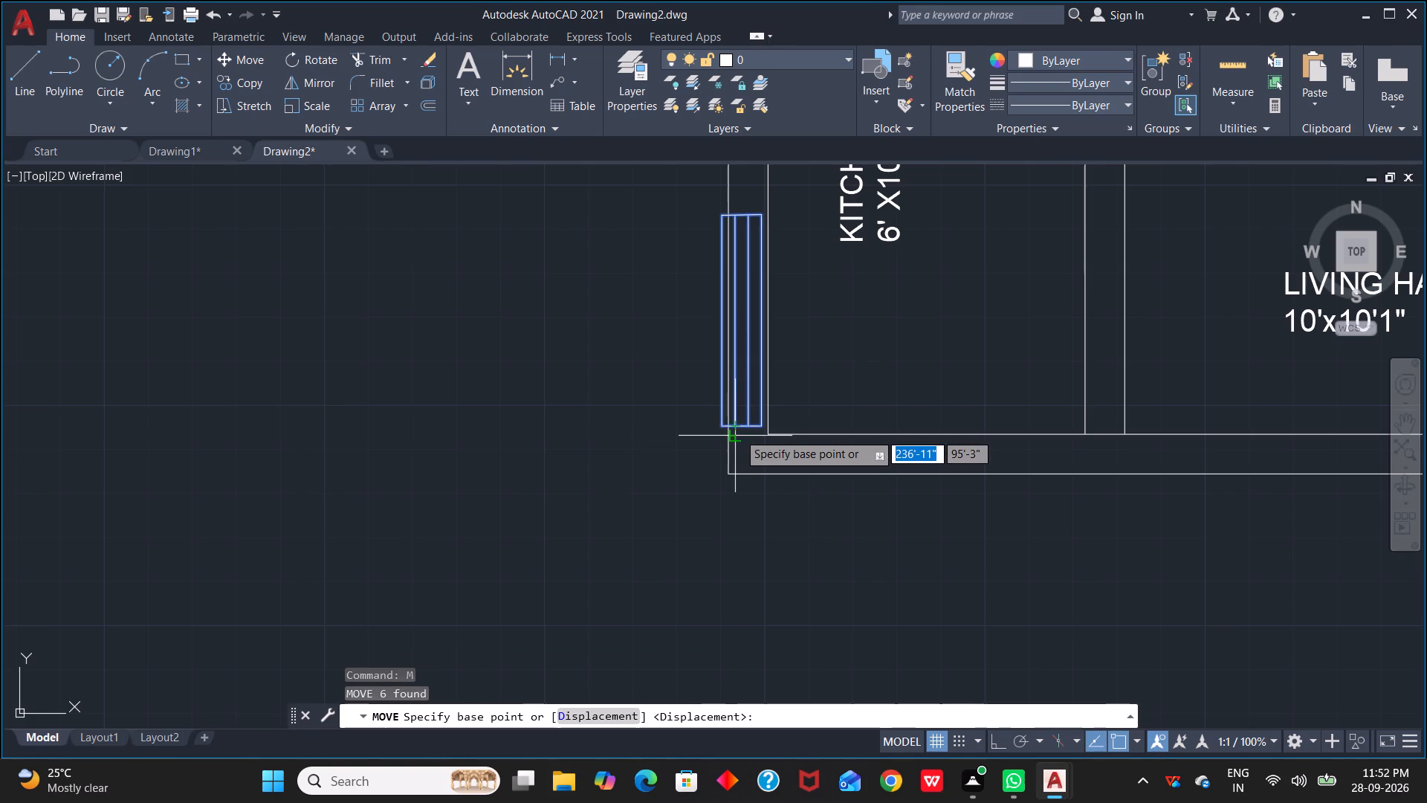
scroll(747, 419, "up", 3)
left_click(802, 446)
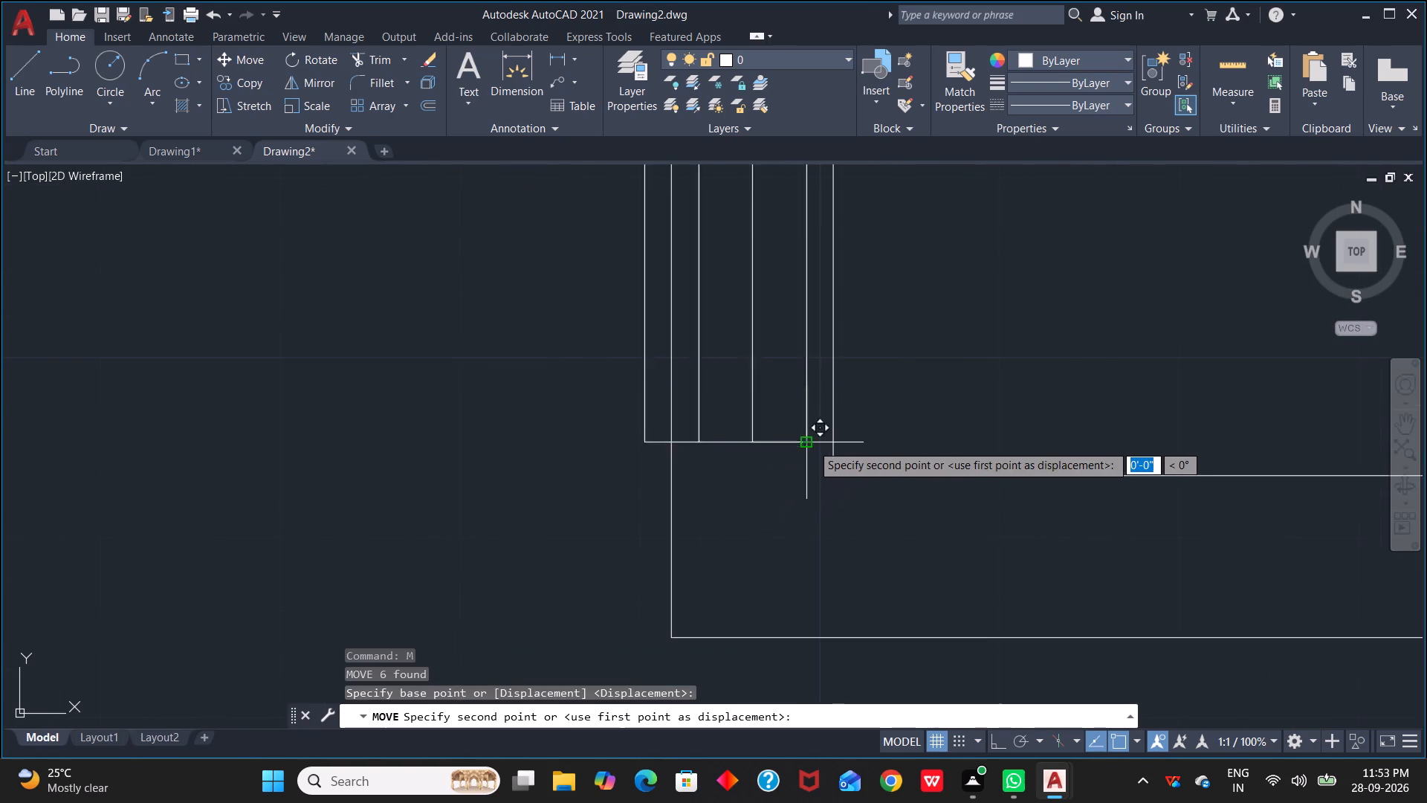
left_click(831, 444)
key("Escape")
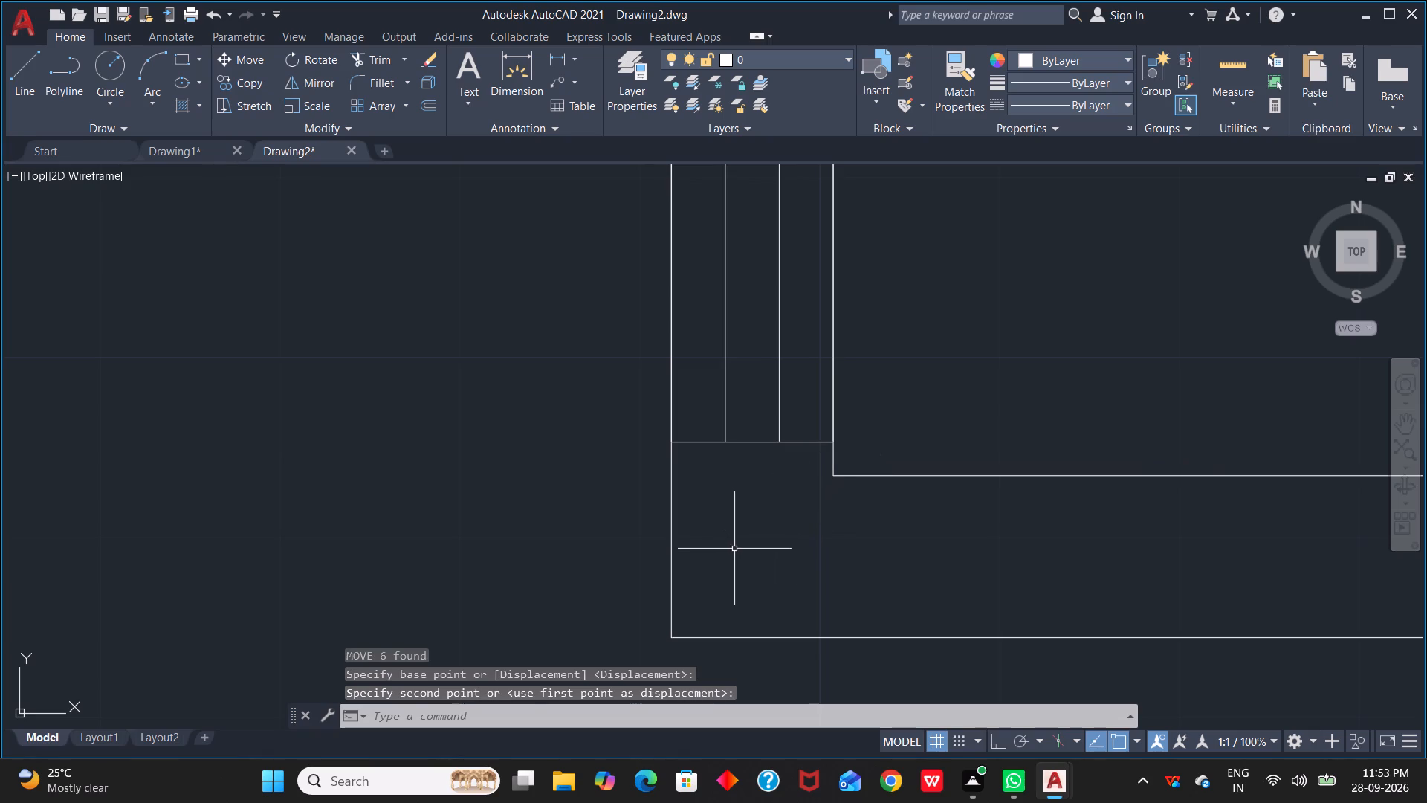
Copy the spare window element outside the plan by its lower-left corner into the upper living hall's east wall, above the door.
scroll(762, 518, "down", 3)
middle_click_drag(883, 430, 832, 561)
scroll(832, 525, "down", 2)
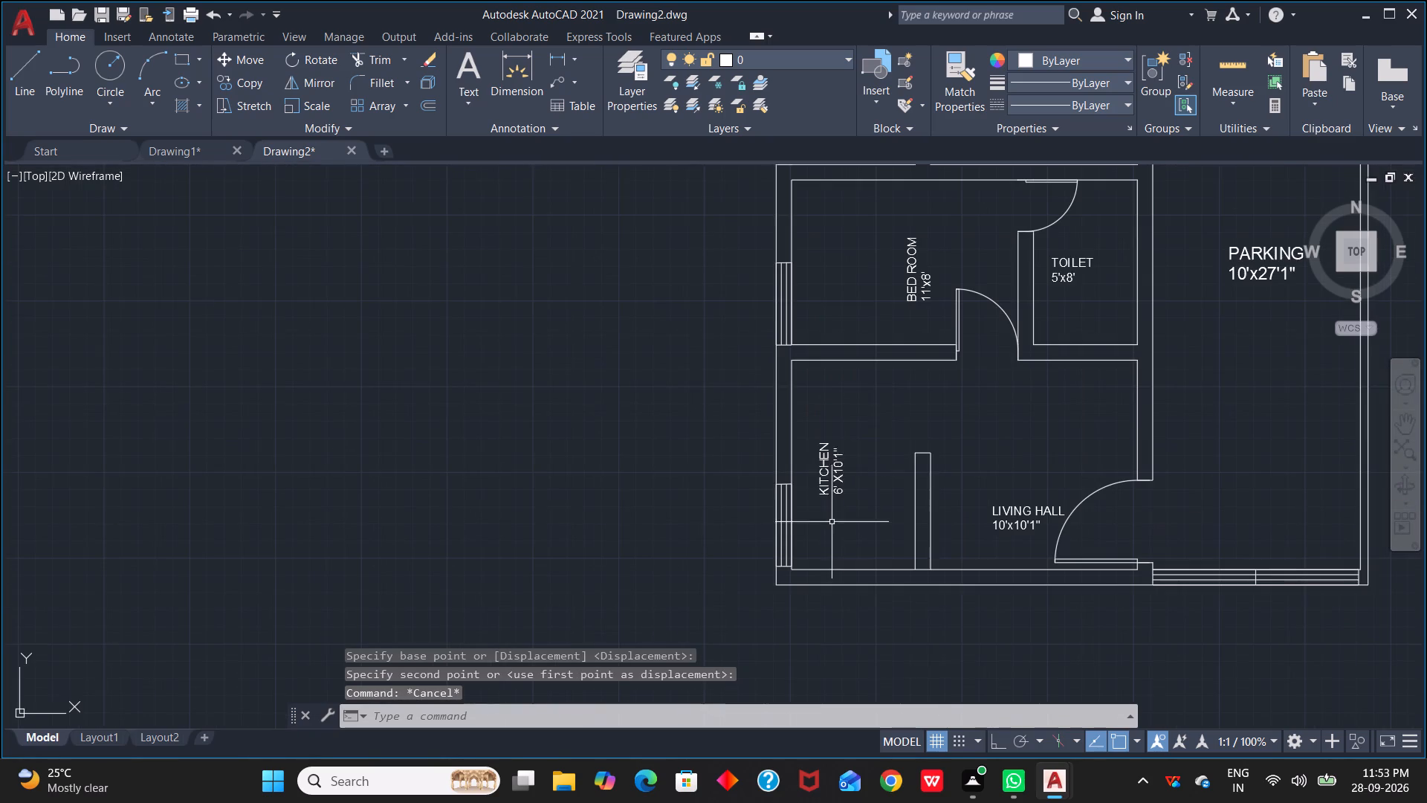
scroll(864, 420, "down", 3)
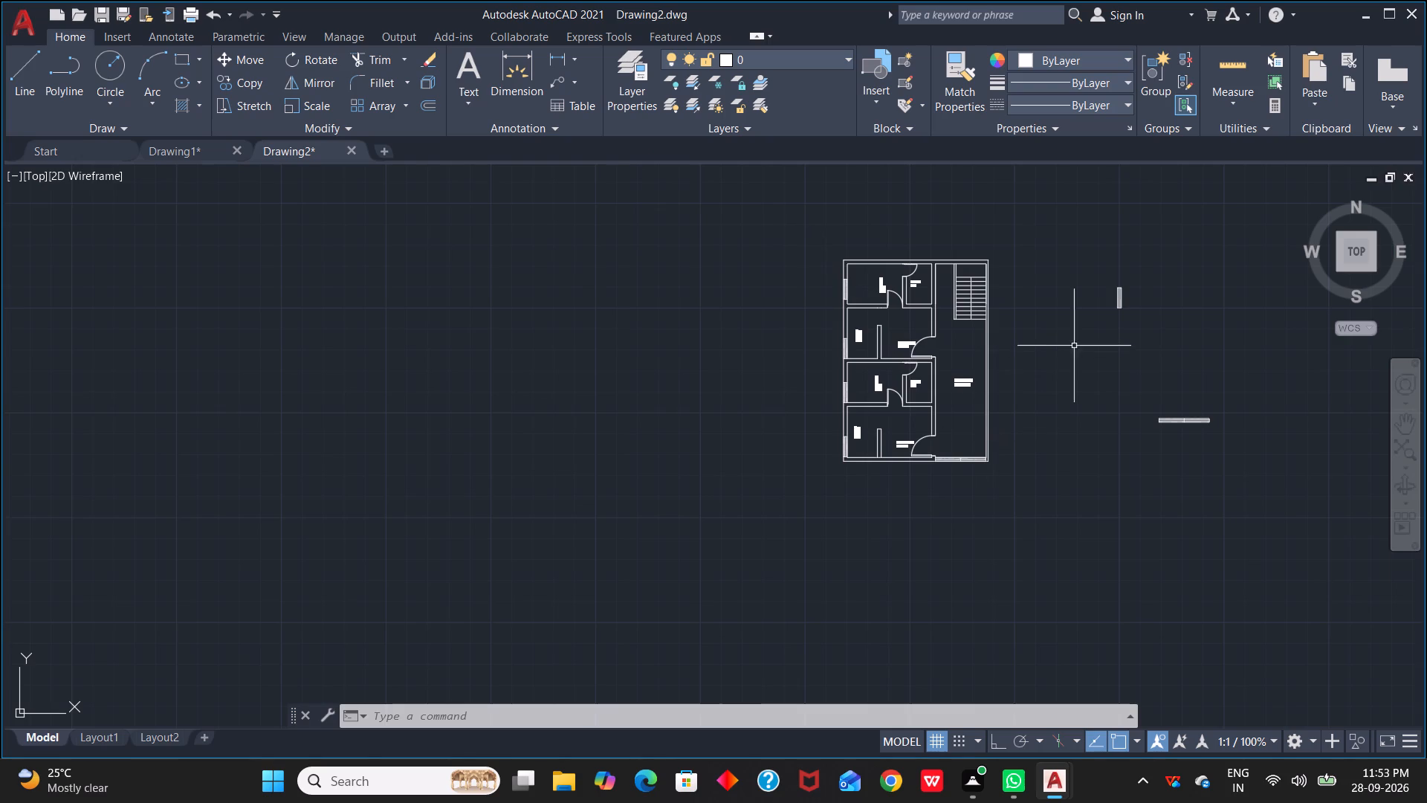
left_click(1121, 298)
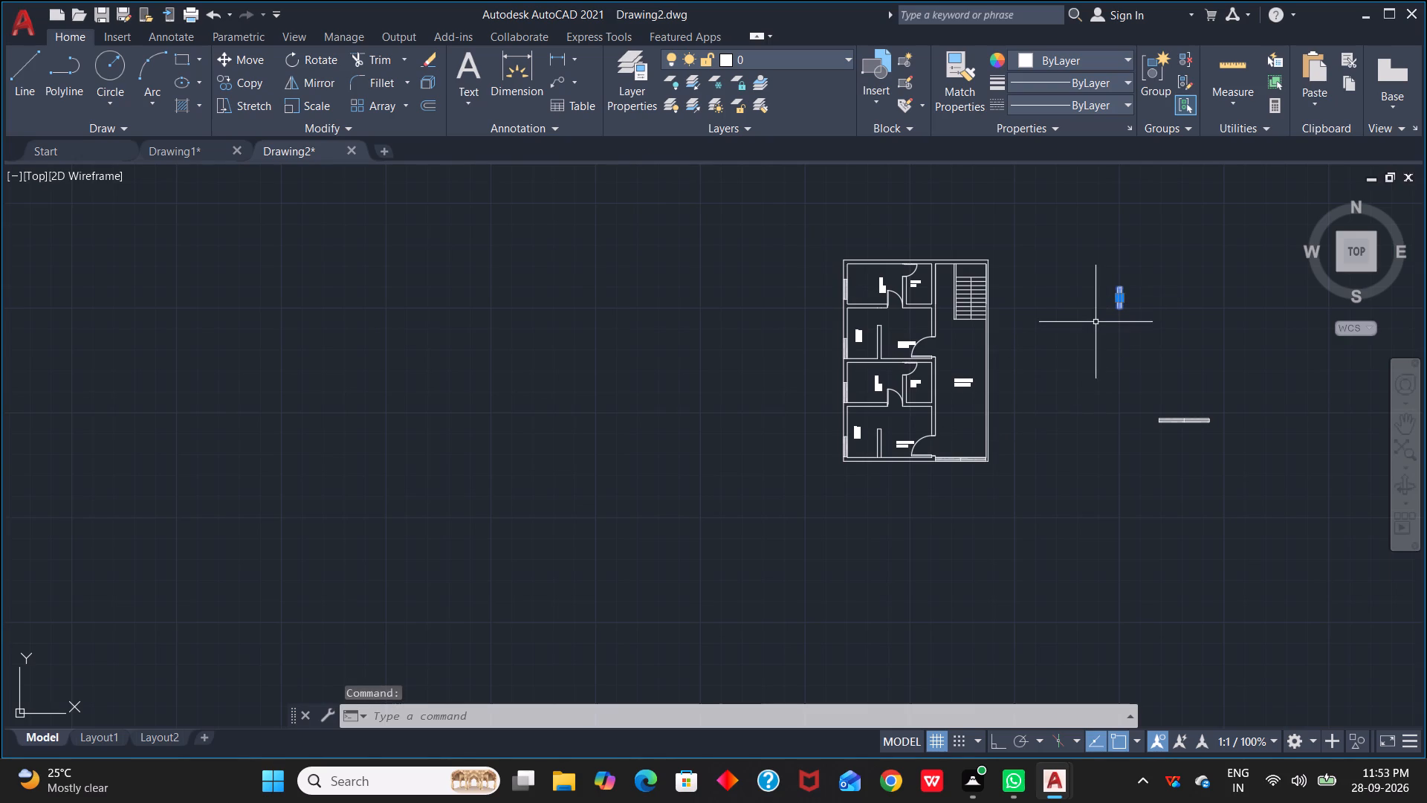
key("c")
type("O")
key("space")
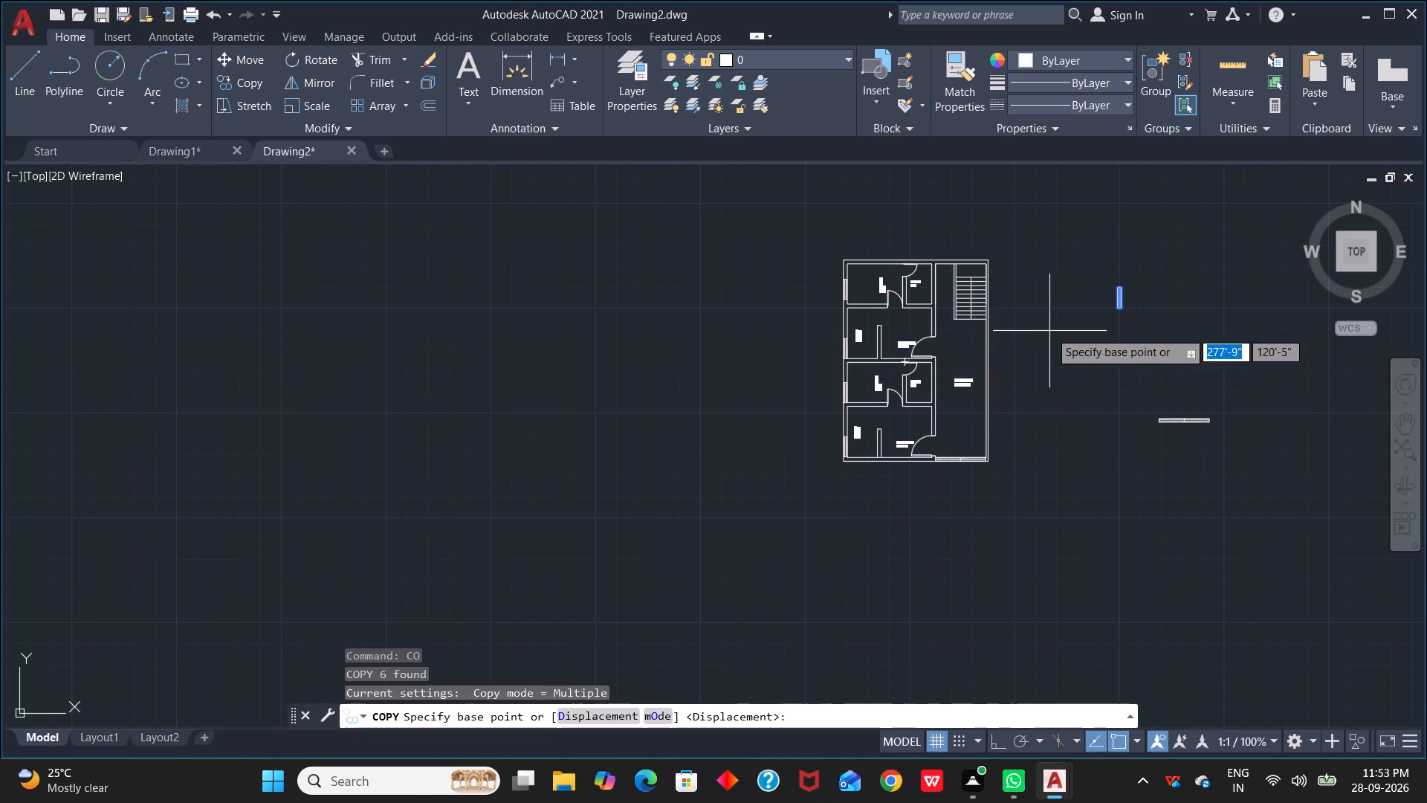
left_click(1119, 309)
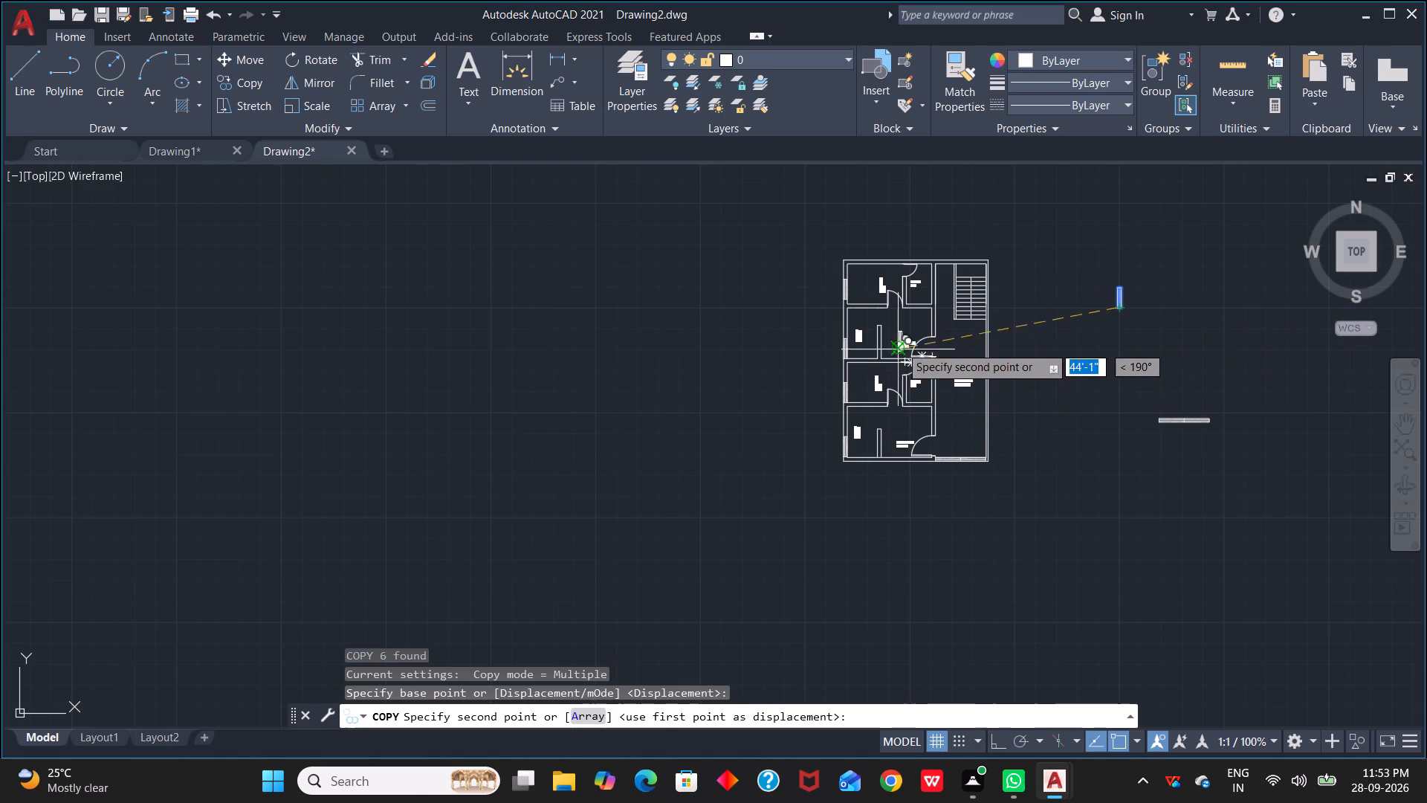
scroll(923, 329, "up", 3)
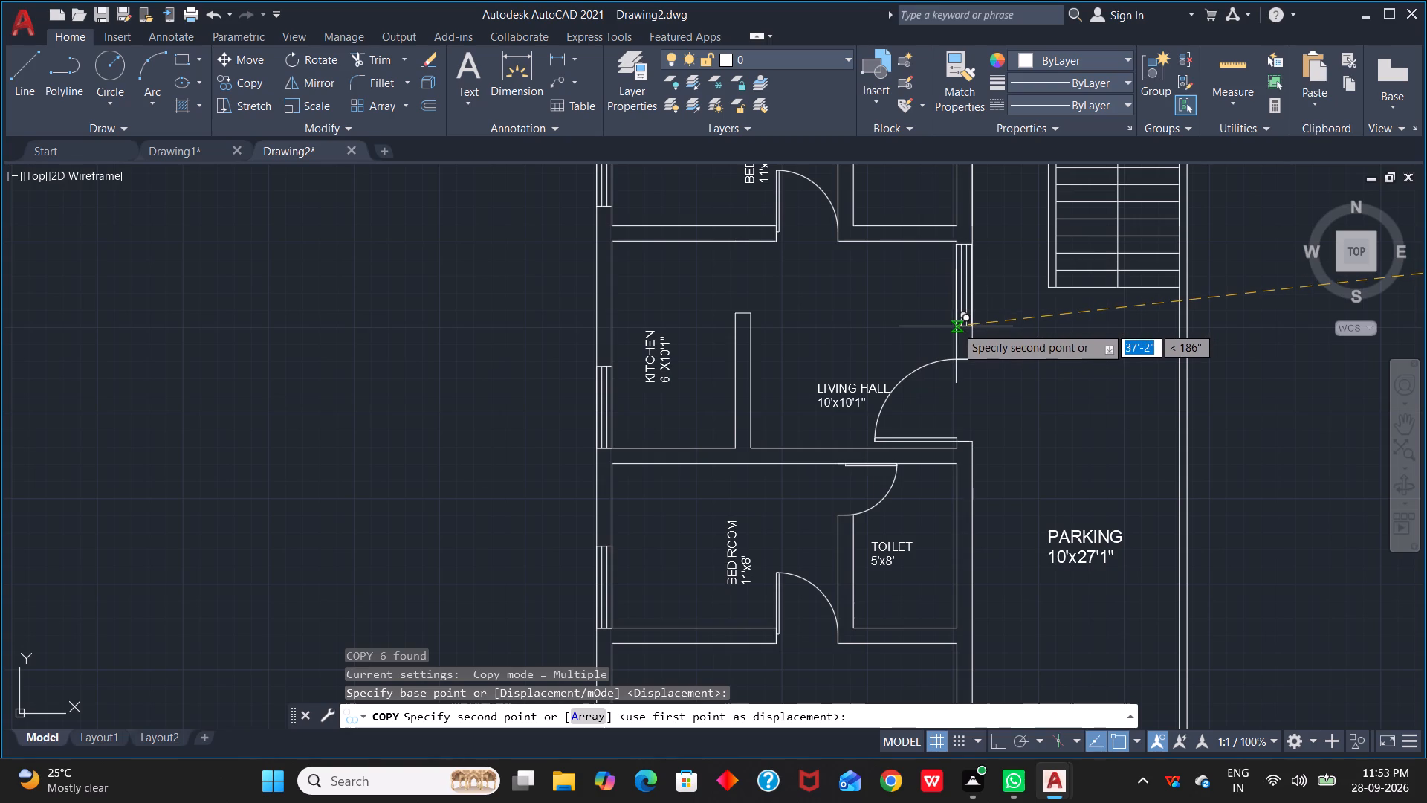
scroll(951, 329, "up", 3)
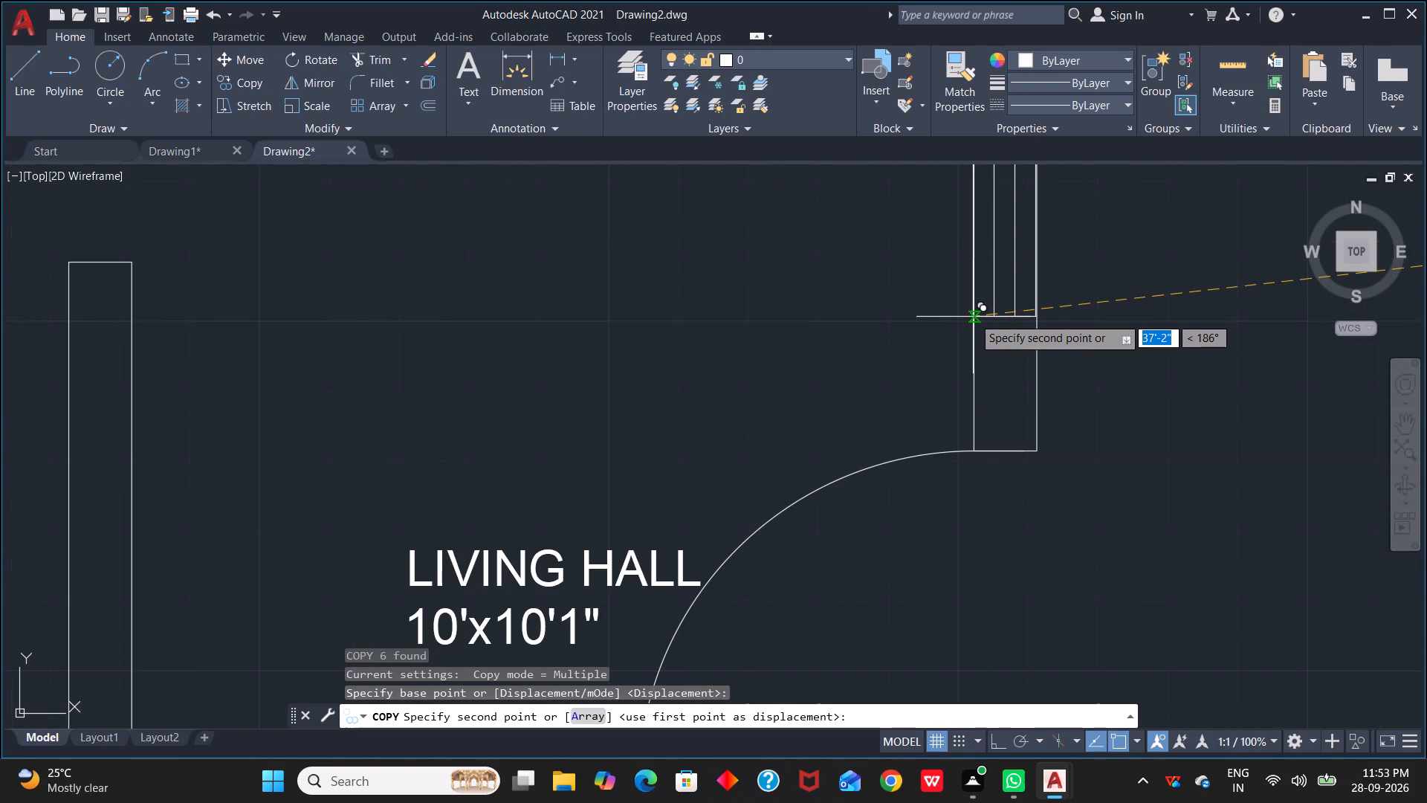
left_click(973, 317)
Place another copy of the window element in the lower living hall's east wall, above the door, and finish copying.
scroll(882, 394, "down", 1)
middle_click_drag(882, 393, 855, 570)
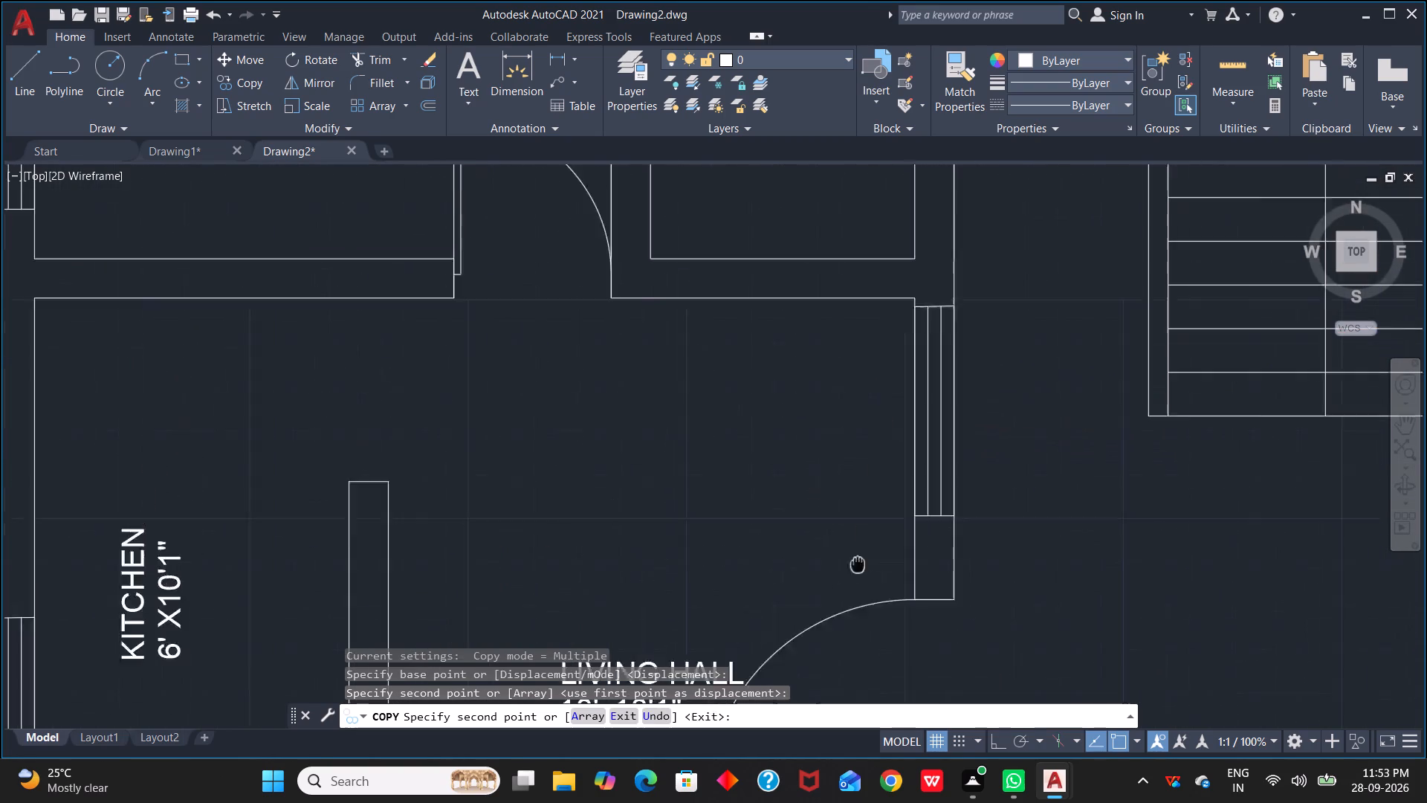
middle_click_drag(855, 570, 846, 602)
middle_click_drag(872, 341, 829, 657)
scroll(829, 657, "down", 1)
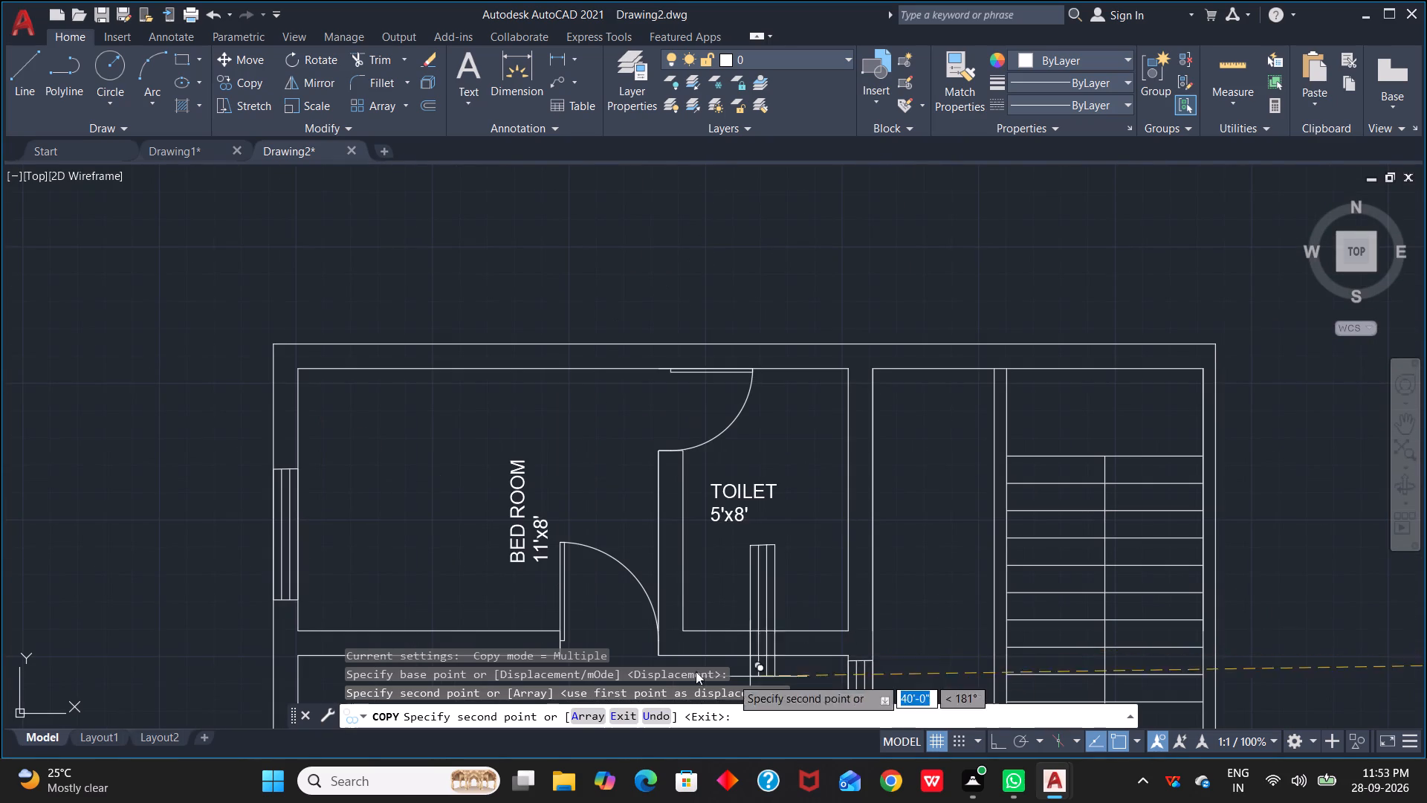
middle_click_drag(709, 636, 687, 183)
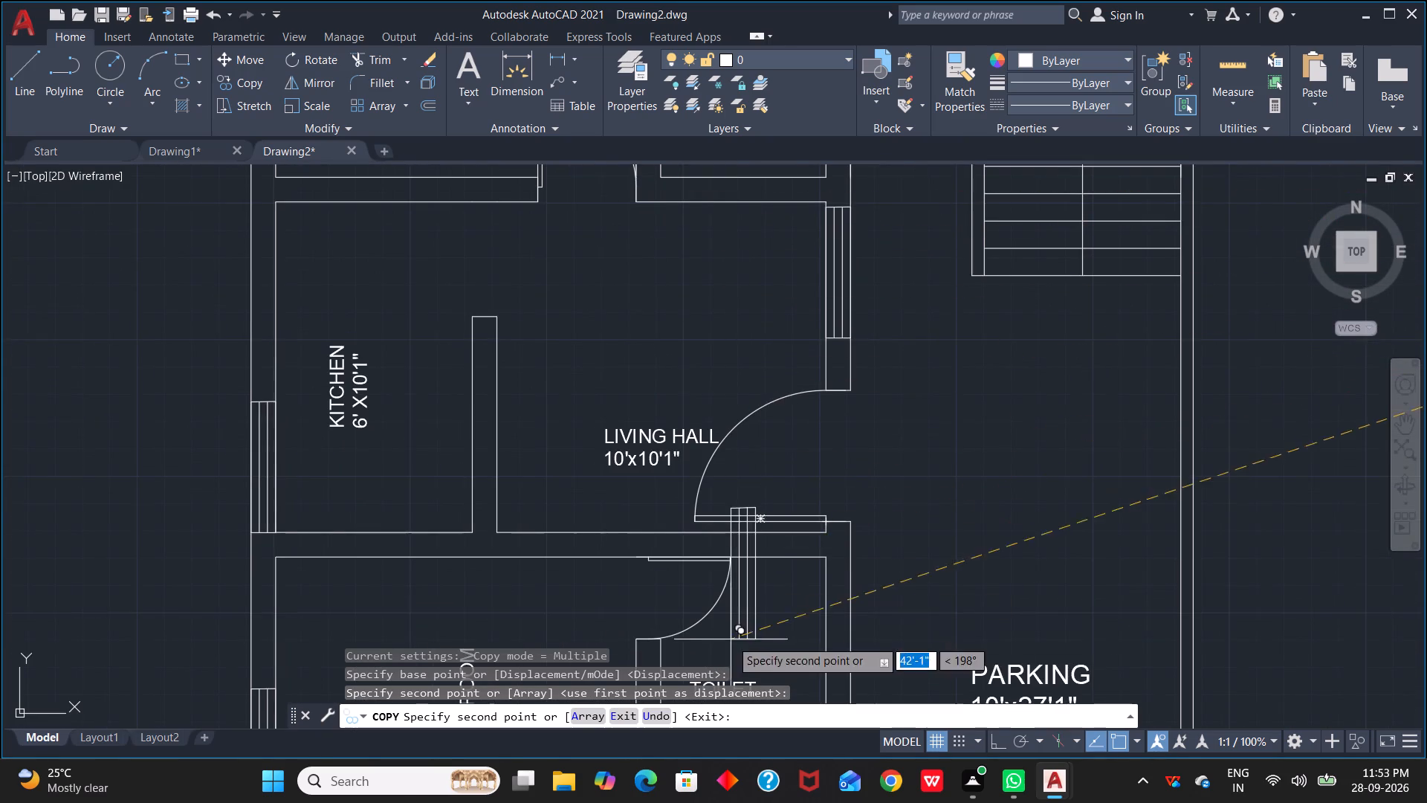
middle_click_drag(731, 639, 730, 179)
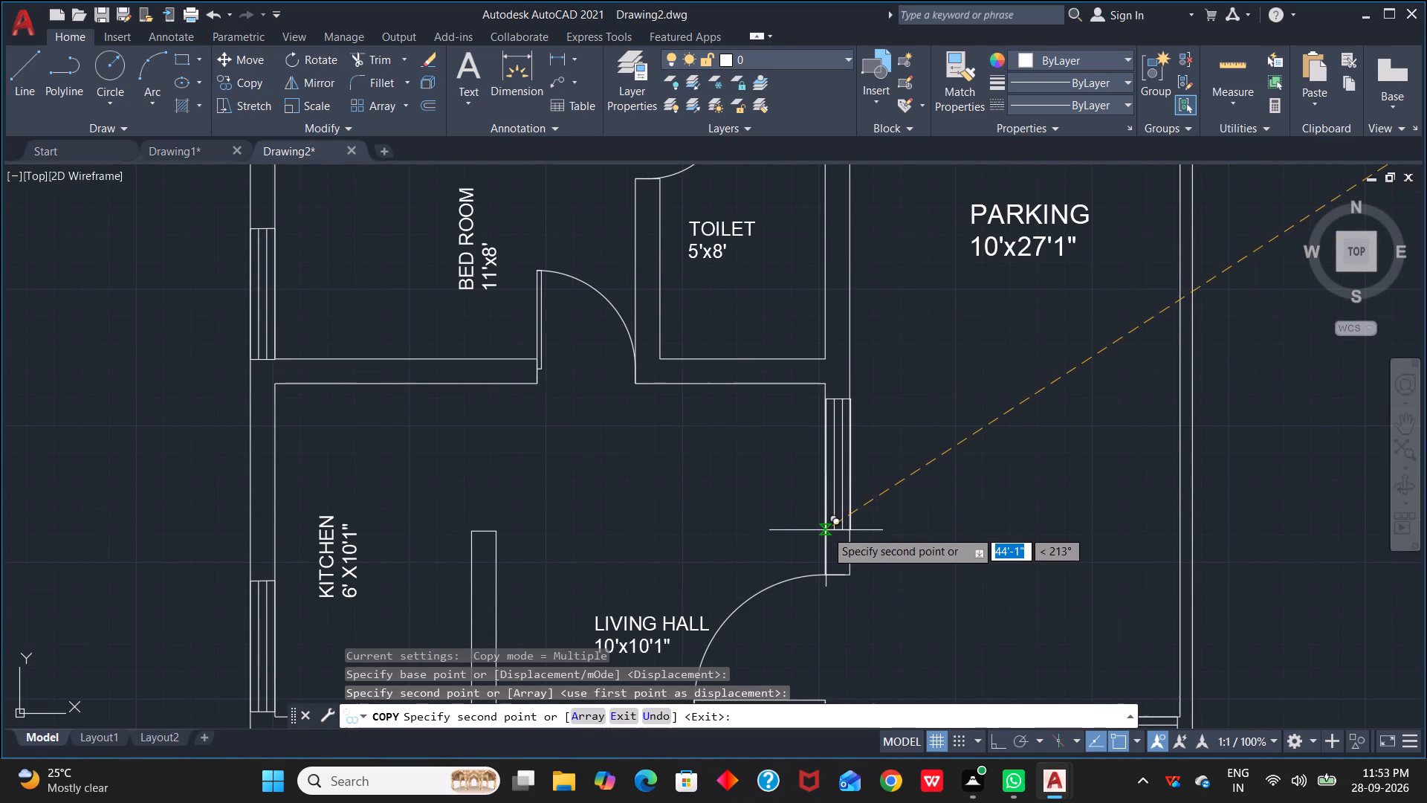
left_click(826, 532)
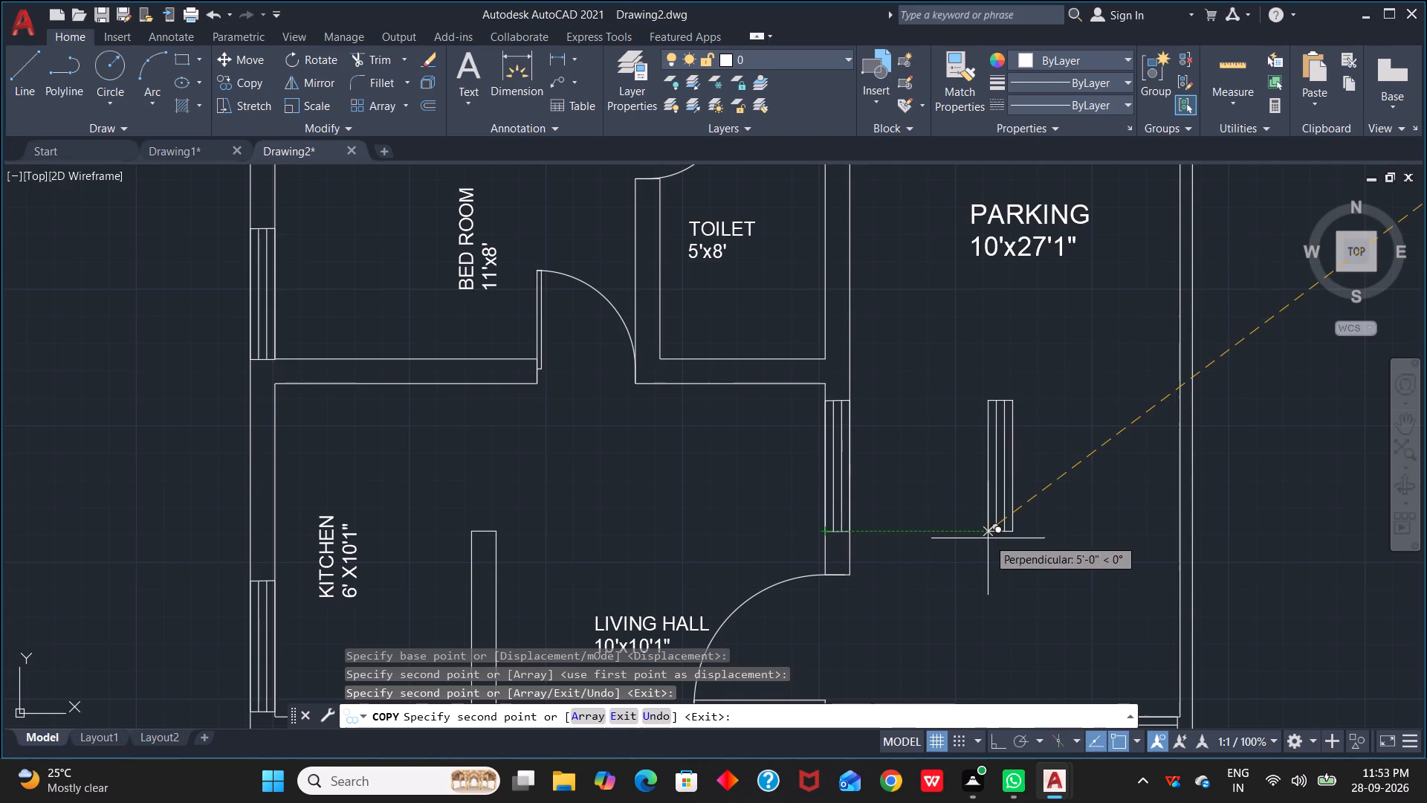
key("Escape")
Delete the spare window element and the spare parking element outside the plan.
scroll(896, 460, "down", 3)
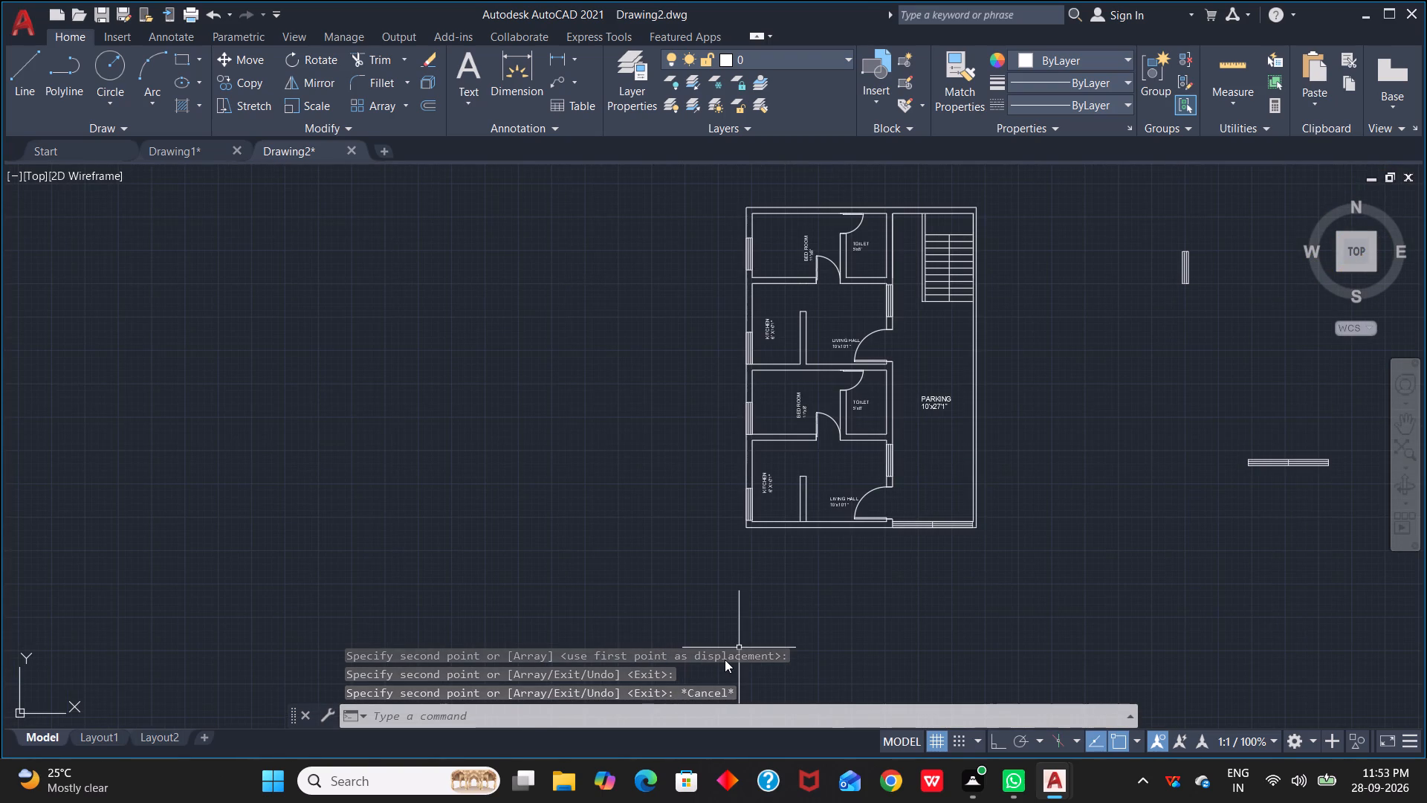
middle_click_drag(697, 457, 523, 492)
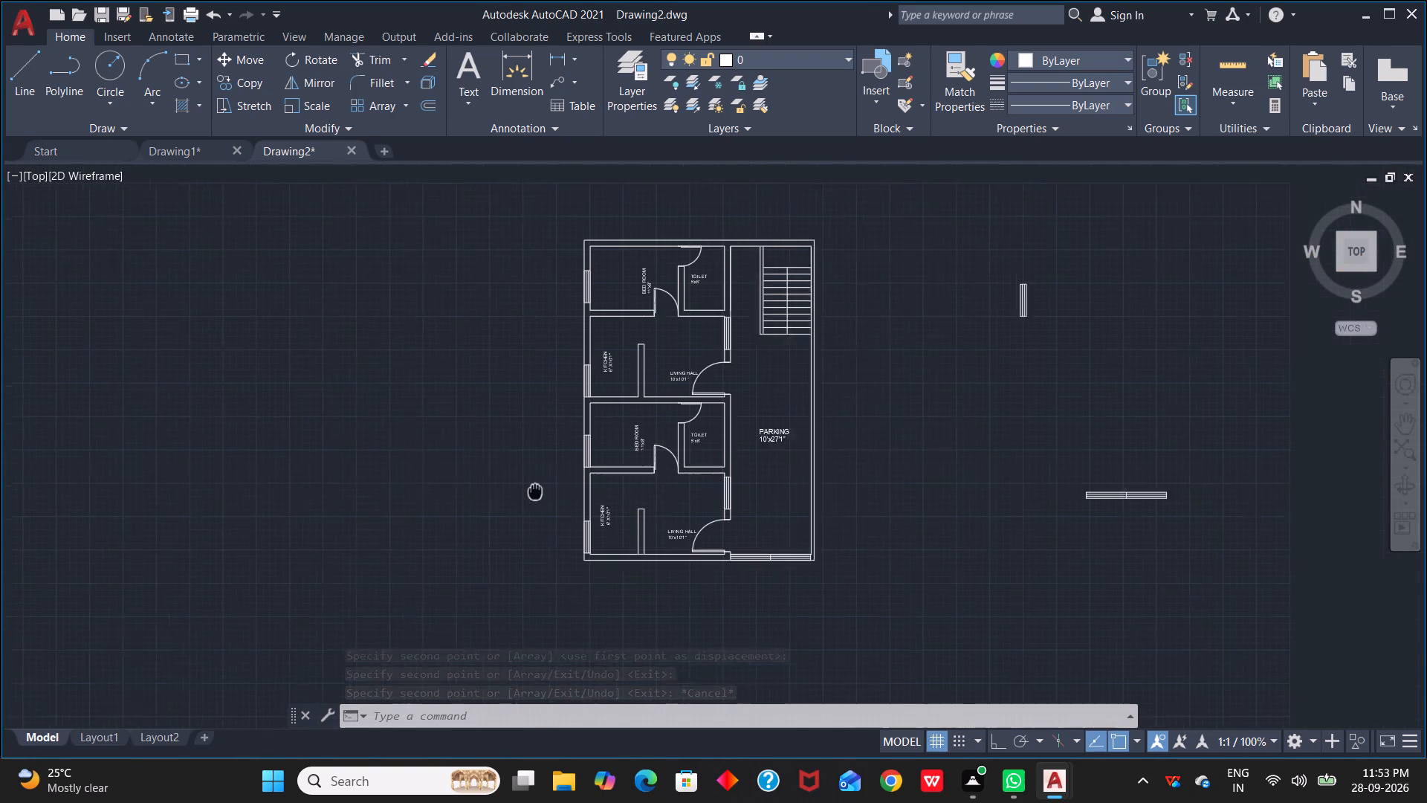
middle_click_drag(523, 492, 497, 497)
left_click(975, 275)
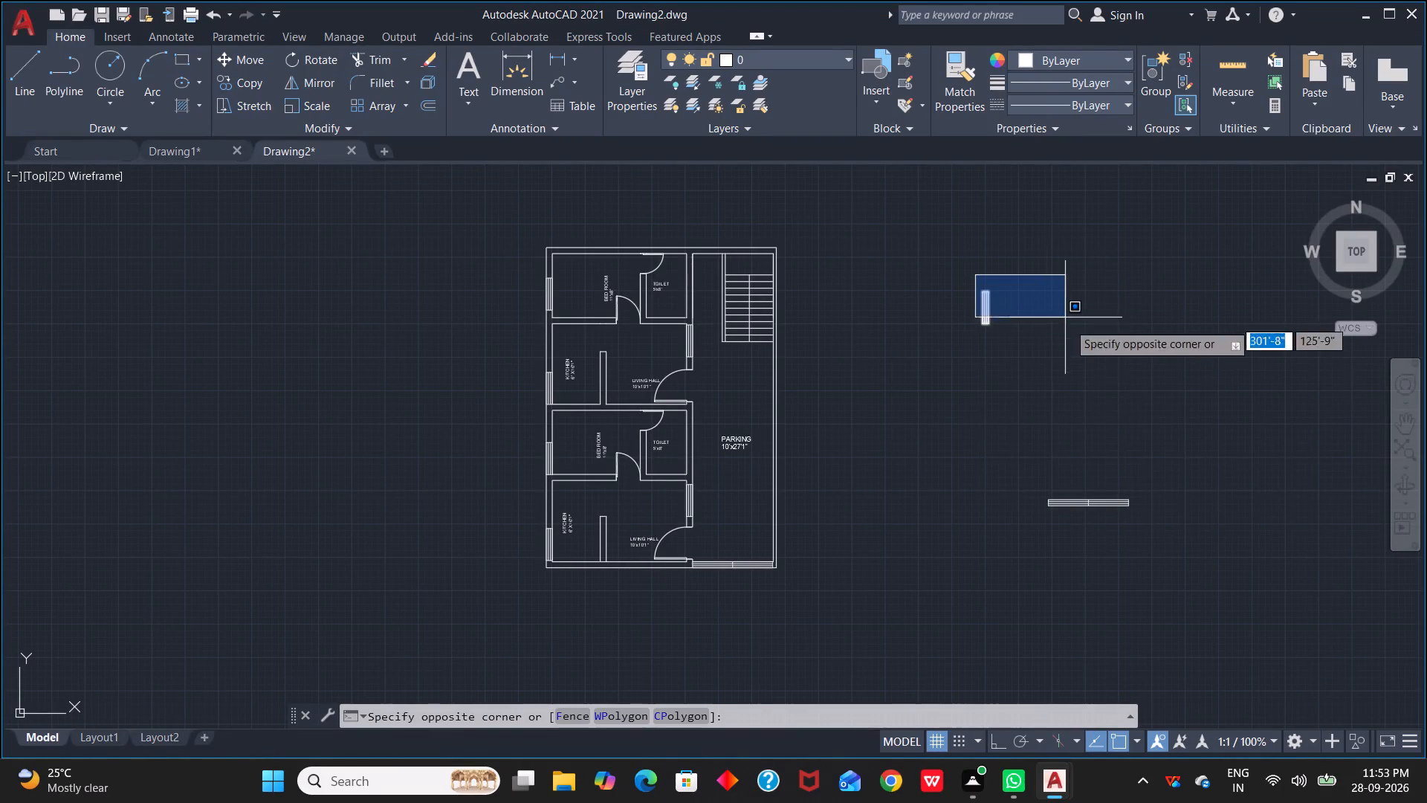
left_click(1236, 534)
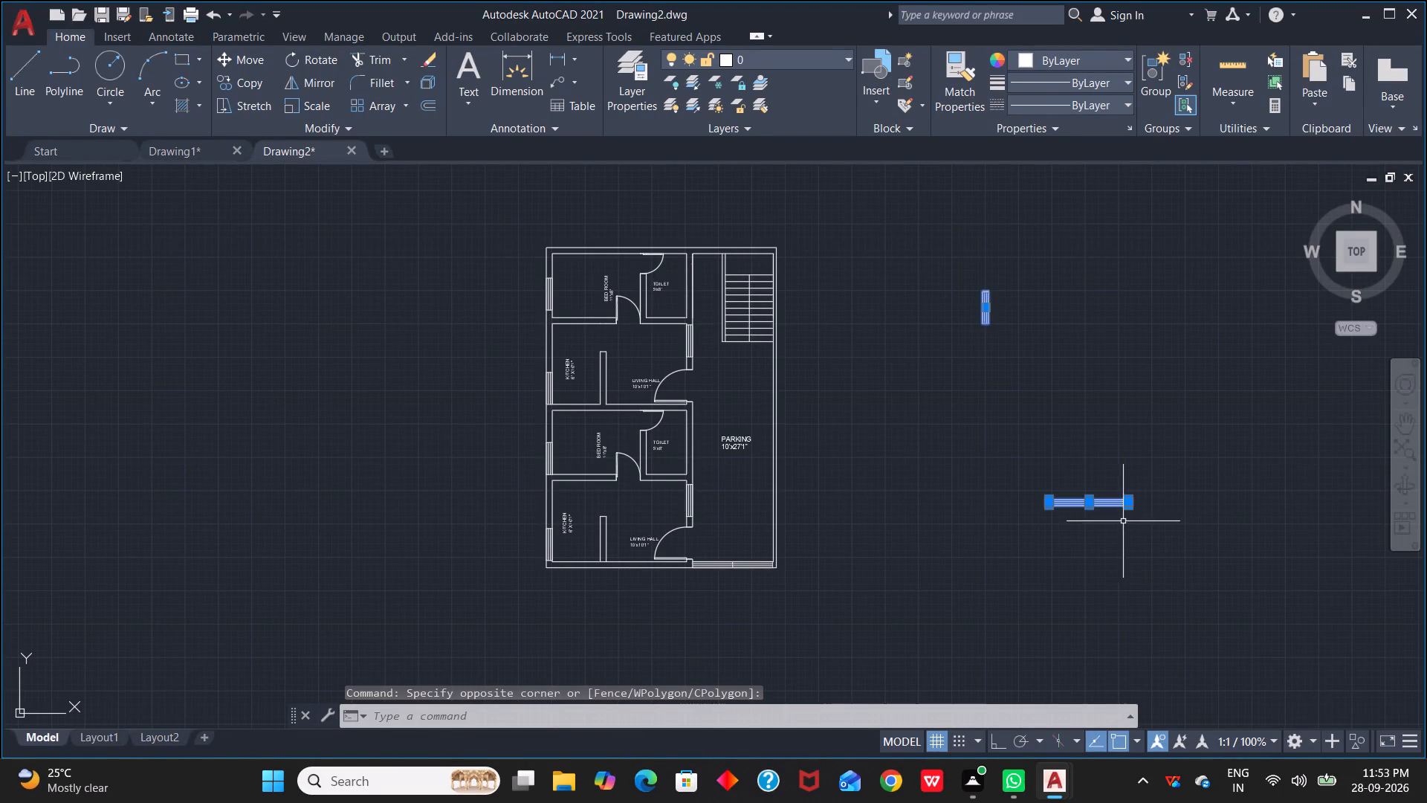
key("Delete")
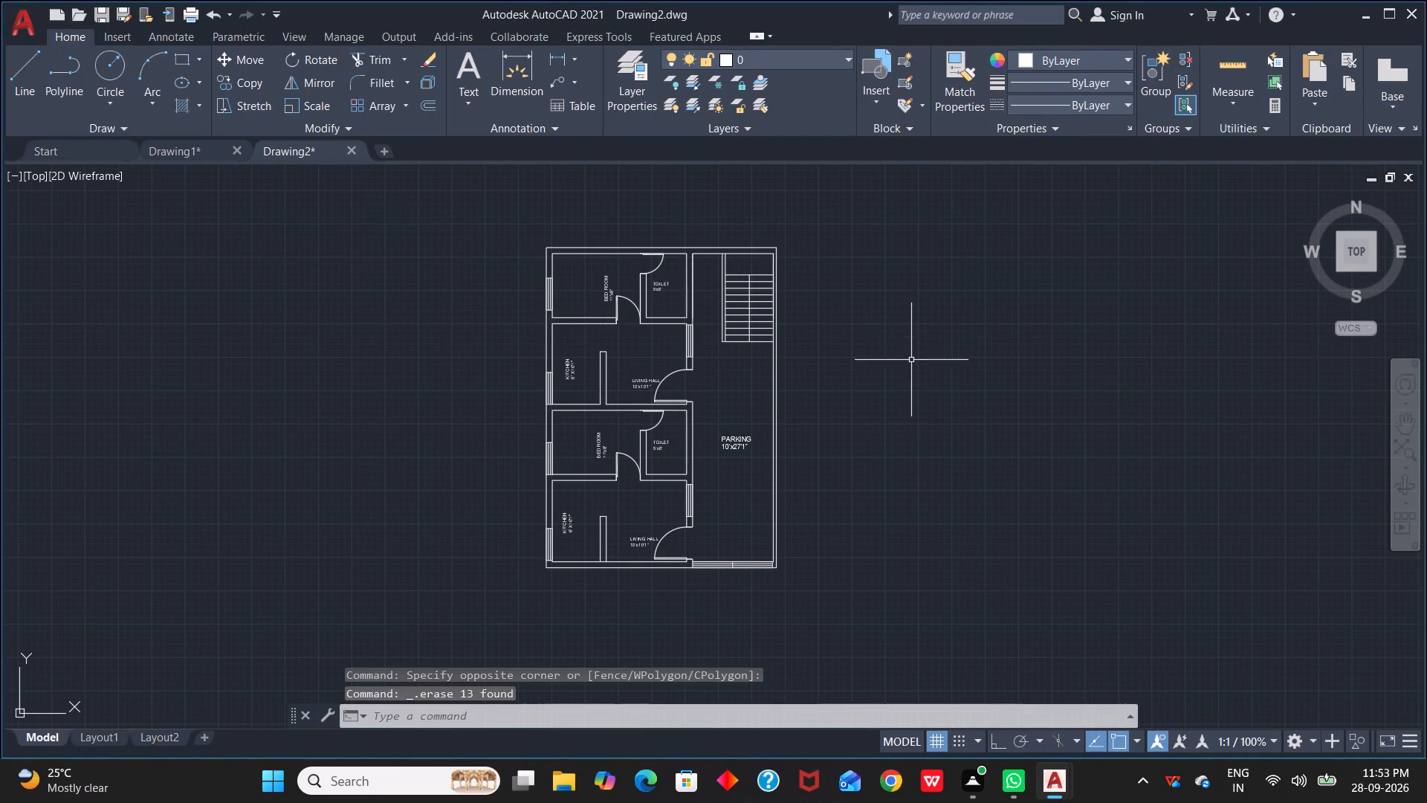
Draw a closed rectangle 9" wide and 2' high with orthogonal lines in the empty space east of the plan.
key("l")
key("space")
left_click(882, 306)
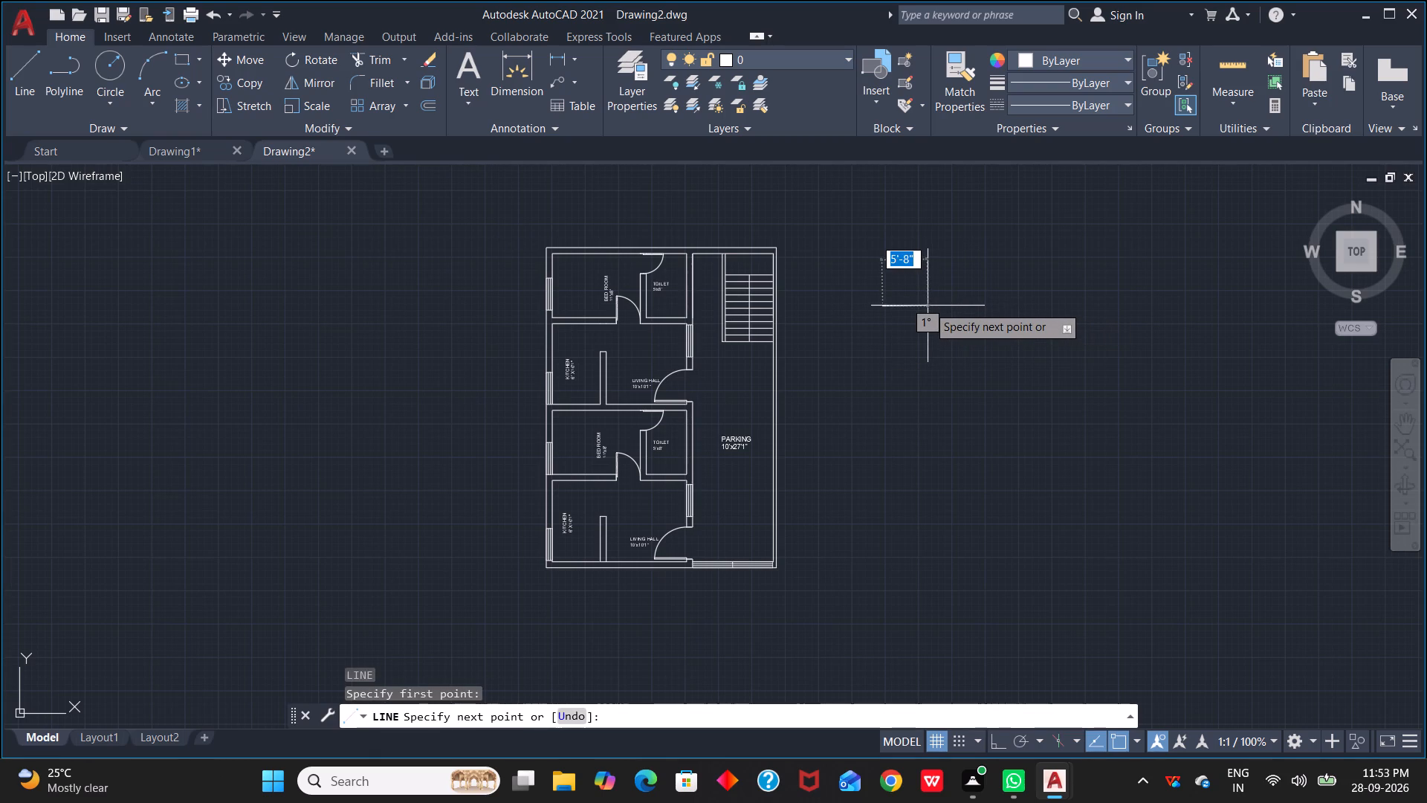
key("F8")
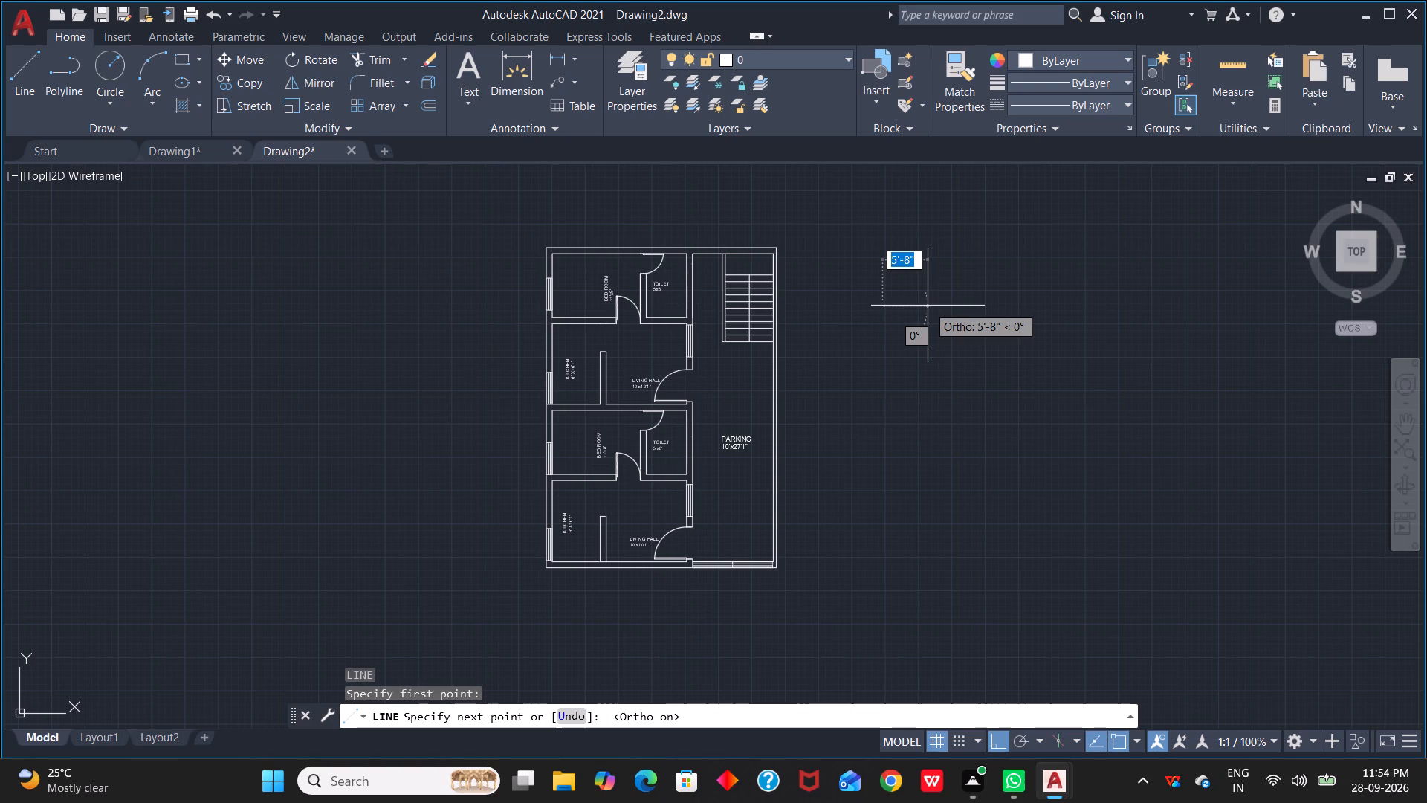
key("9")
key("shift+quotedbl")
key("Return")
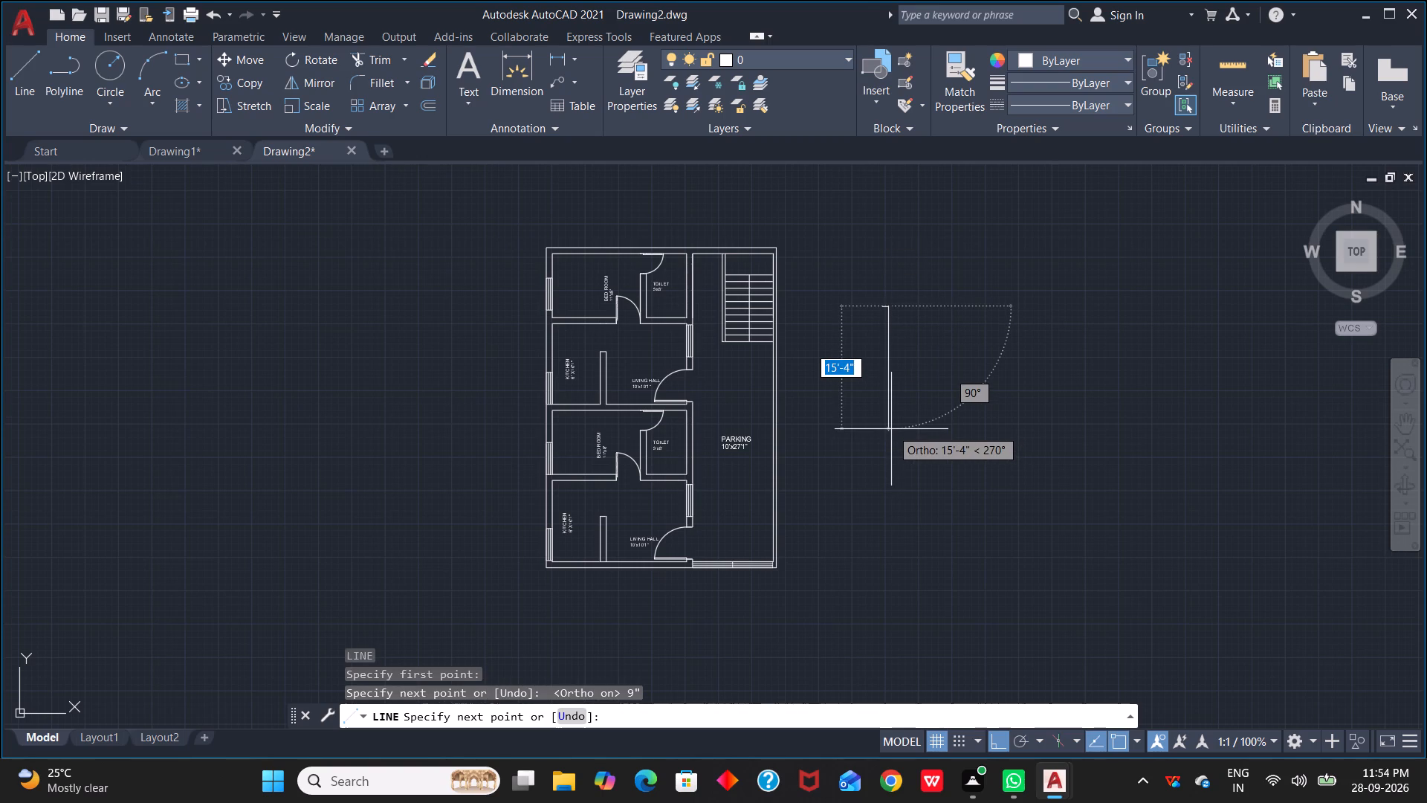
type("2'")
key("Return")
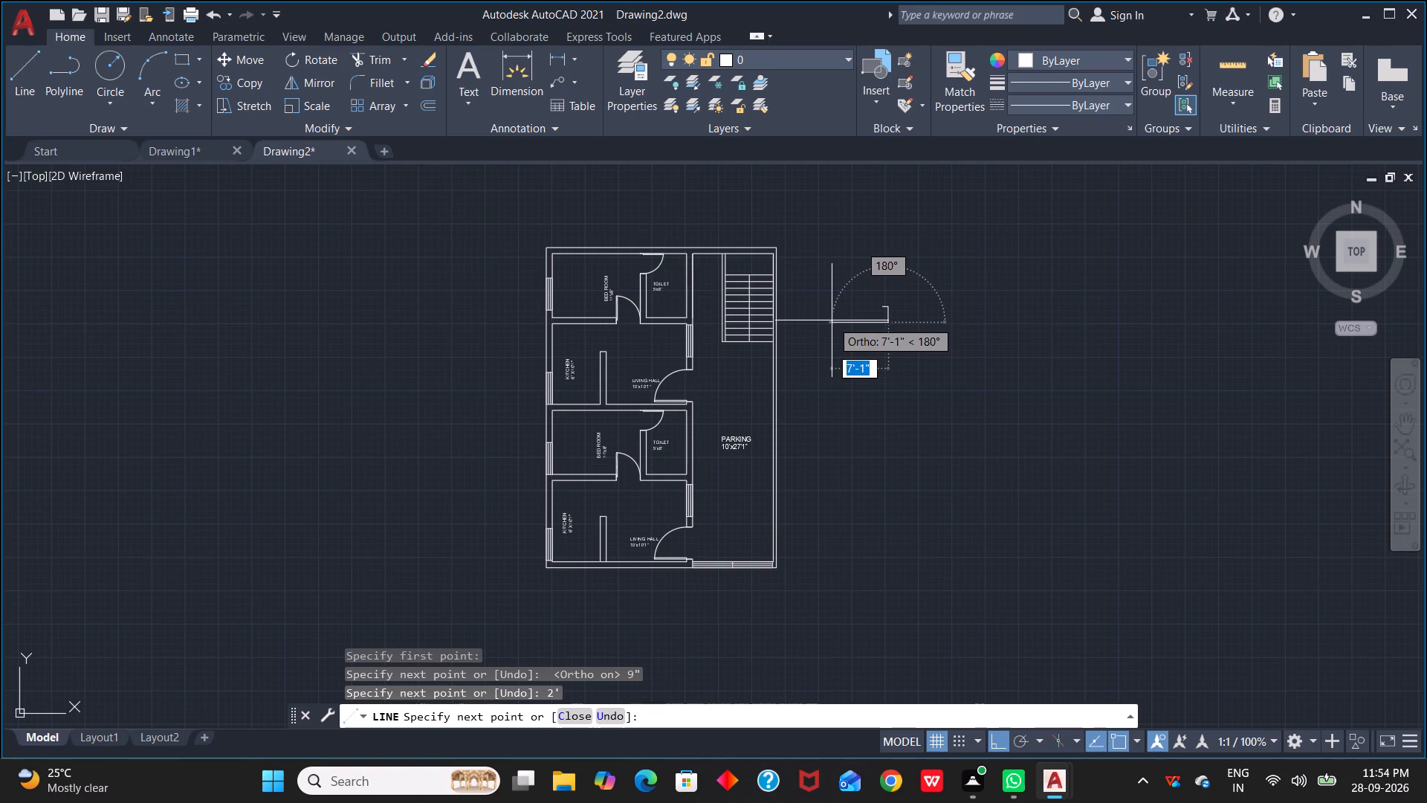
type("9\"")
key("Return")
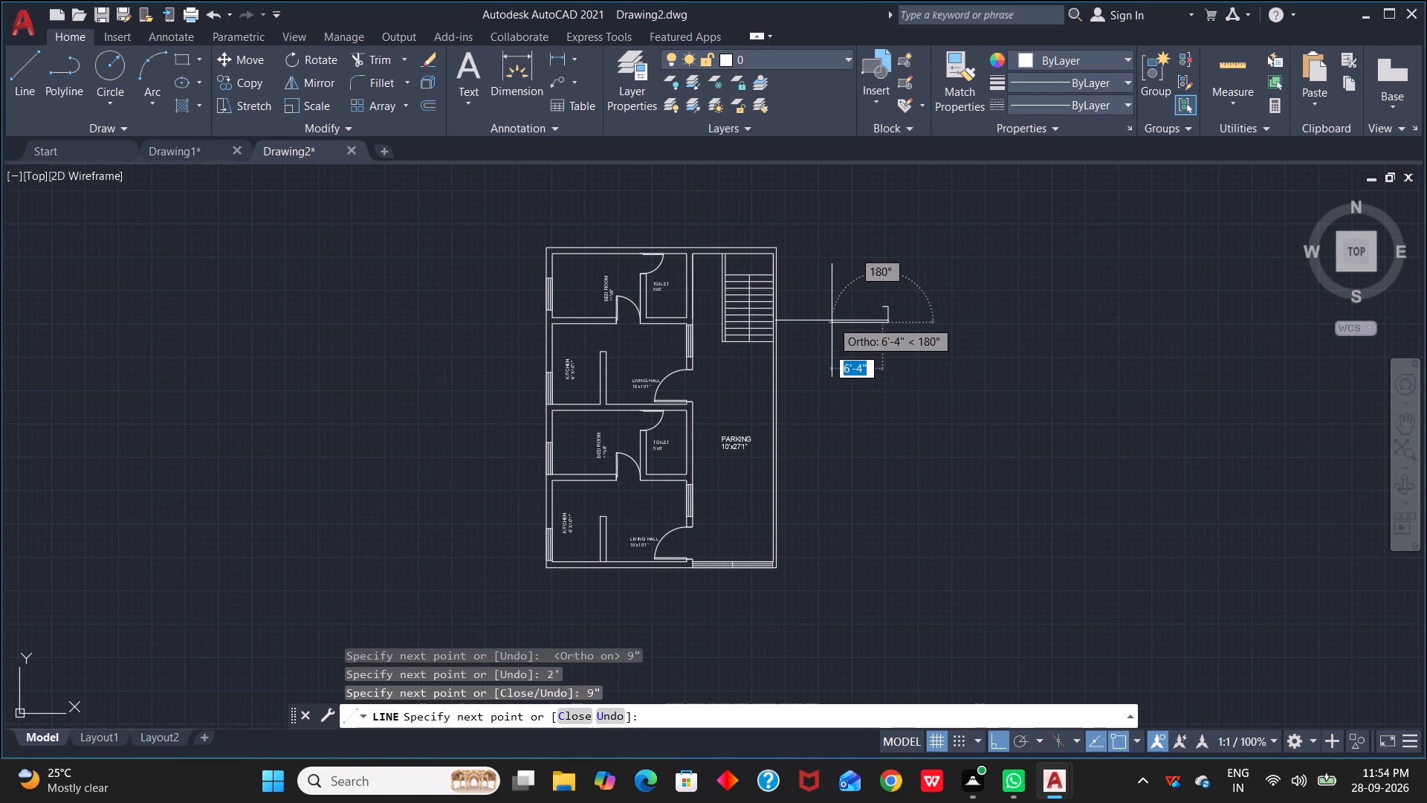
type("C")
key("space")
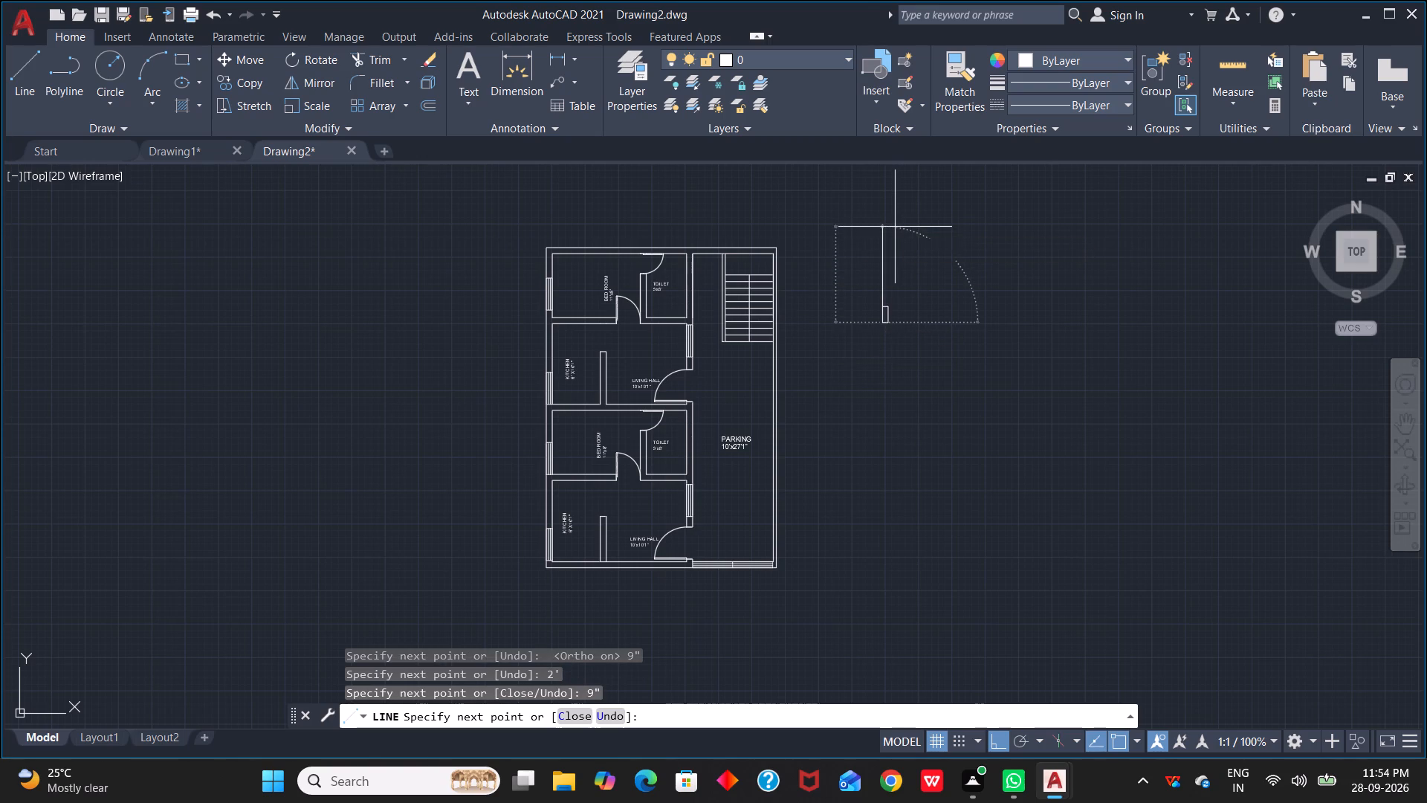
Offset the rectangle's east side inward twice at 3" spacing to form the window's two inner lines.
scroll(897, 332, "up", 3)
middle_click_drag(907, 279, 957, 309)
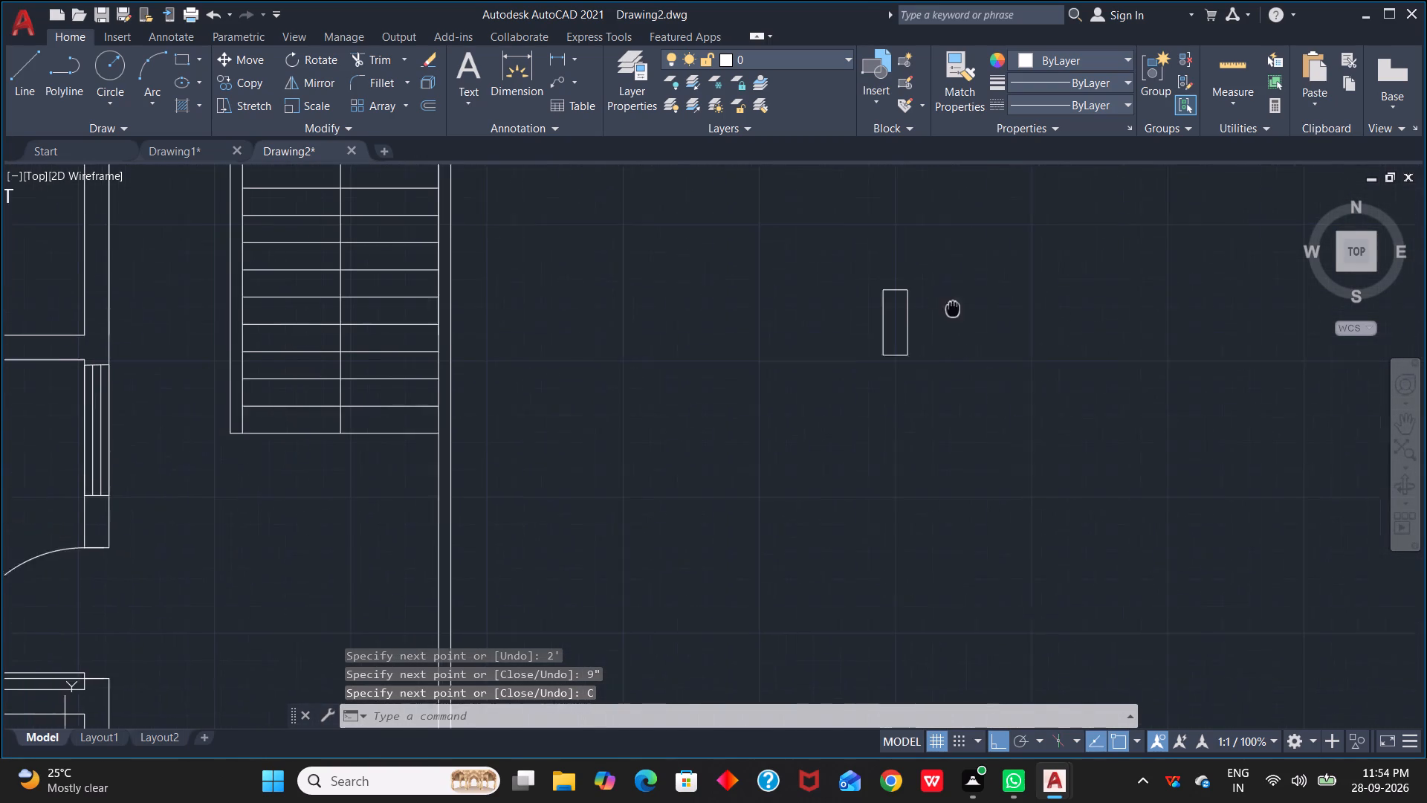
middle_click_drag(957, 309, 973, 320)
scroll(971, 322, "up", 1)
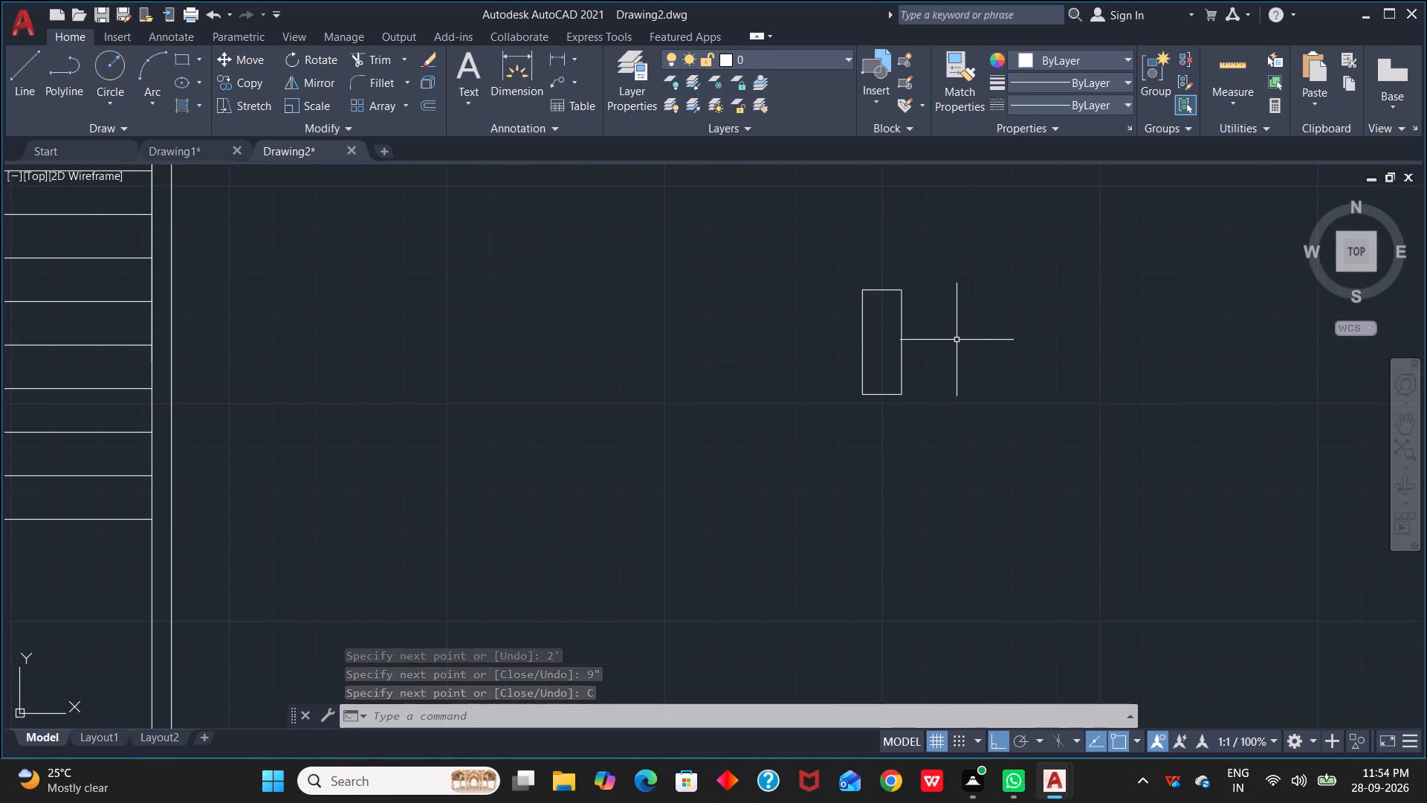
type("O")
key("space")
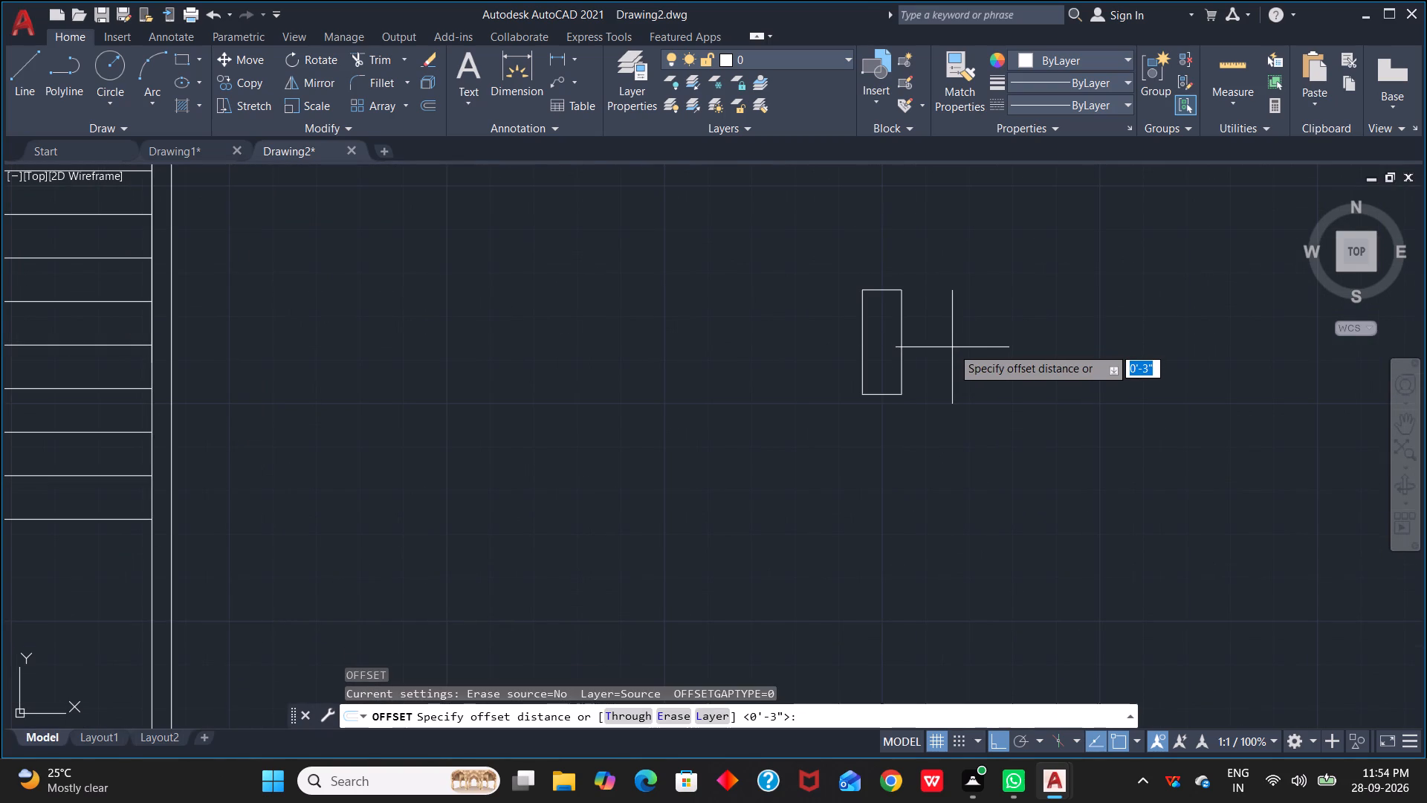
type("3\"")
key("Return")
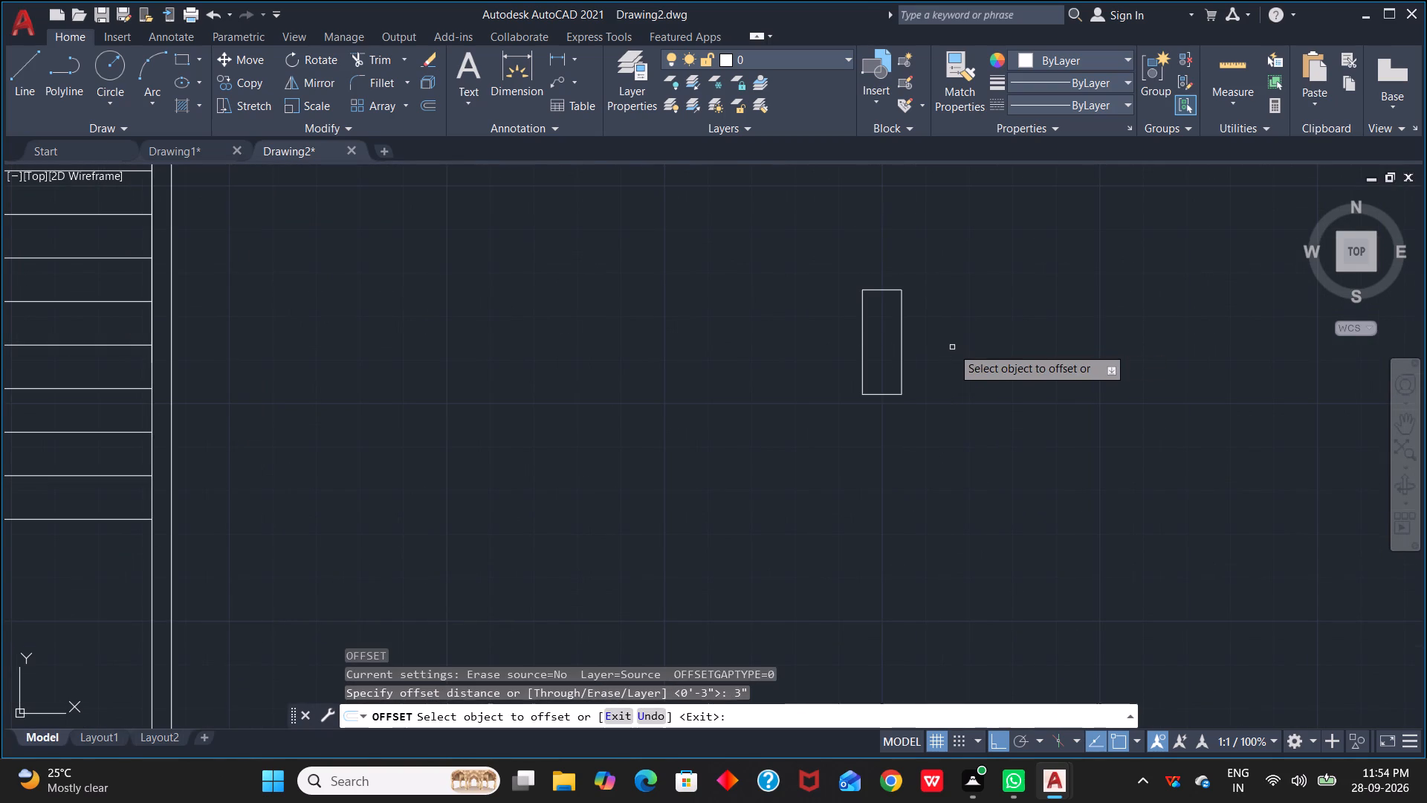
left_click(899, 355)
left_click(884, 355)
left_click(887, 352)
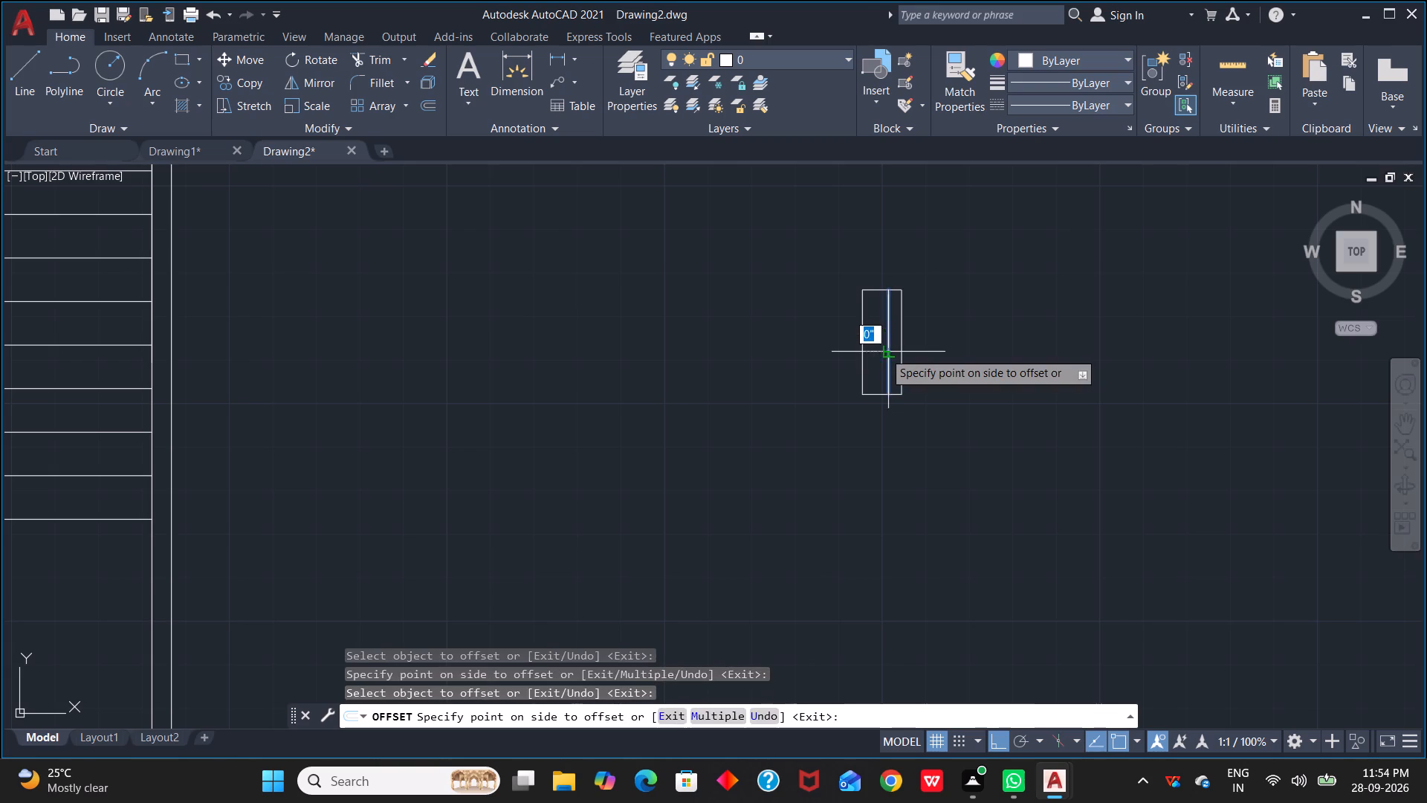
left_click(876, 352)
key("Escape")
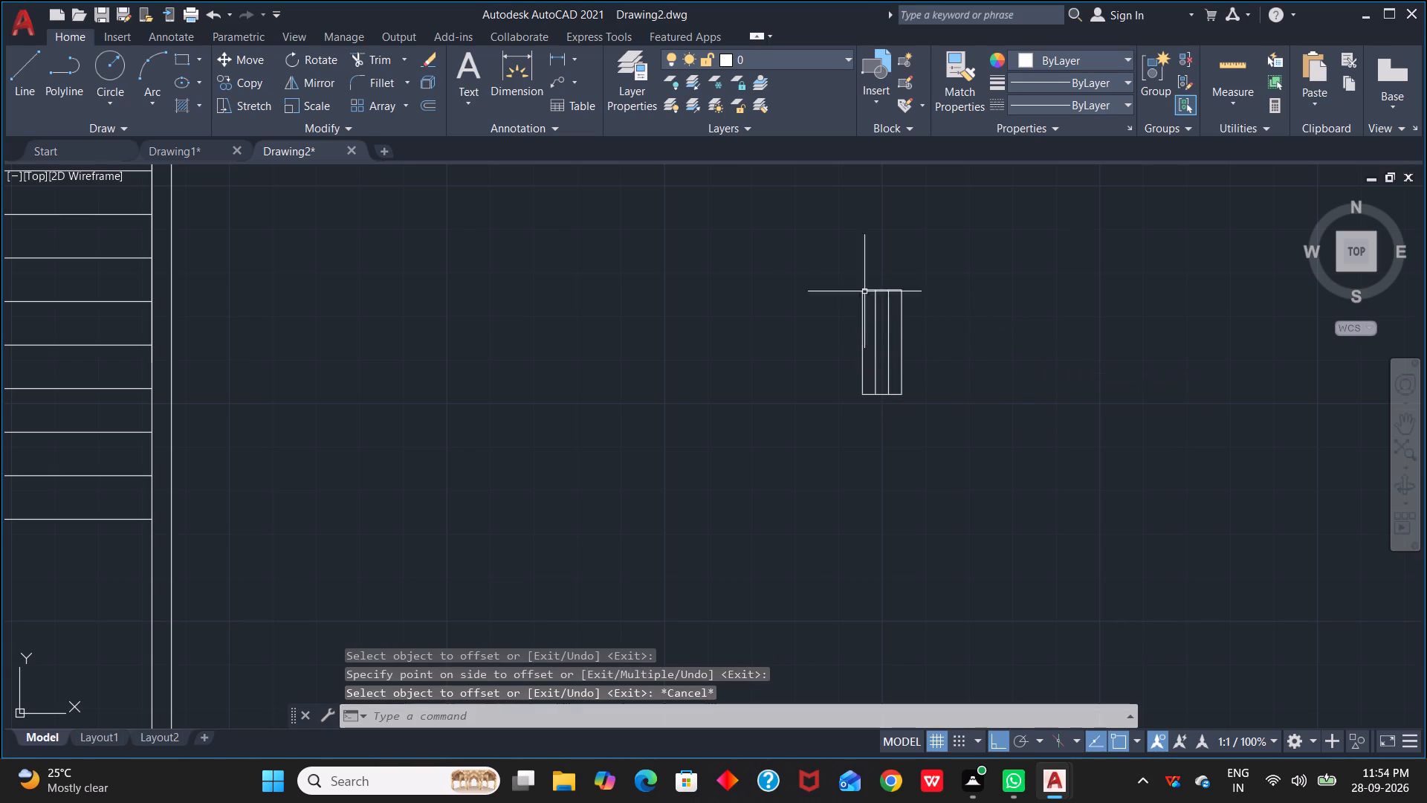
Group all the lines of the 2' by 9" window element.
left_click_drag(824, 273, 832, 278)
left_click(913, 451)
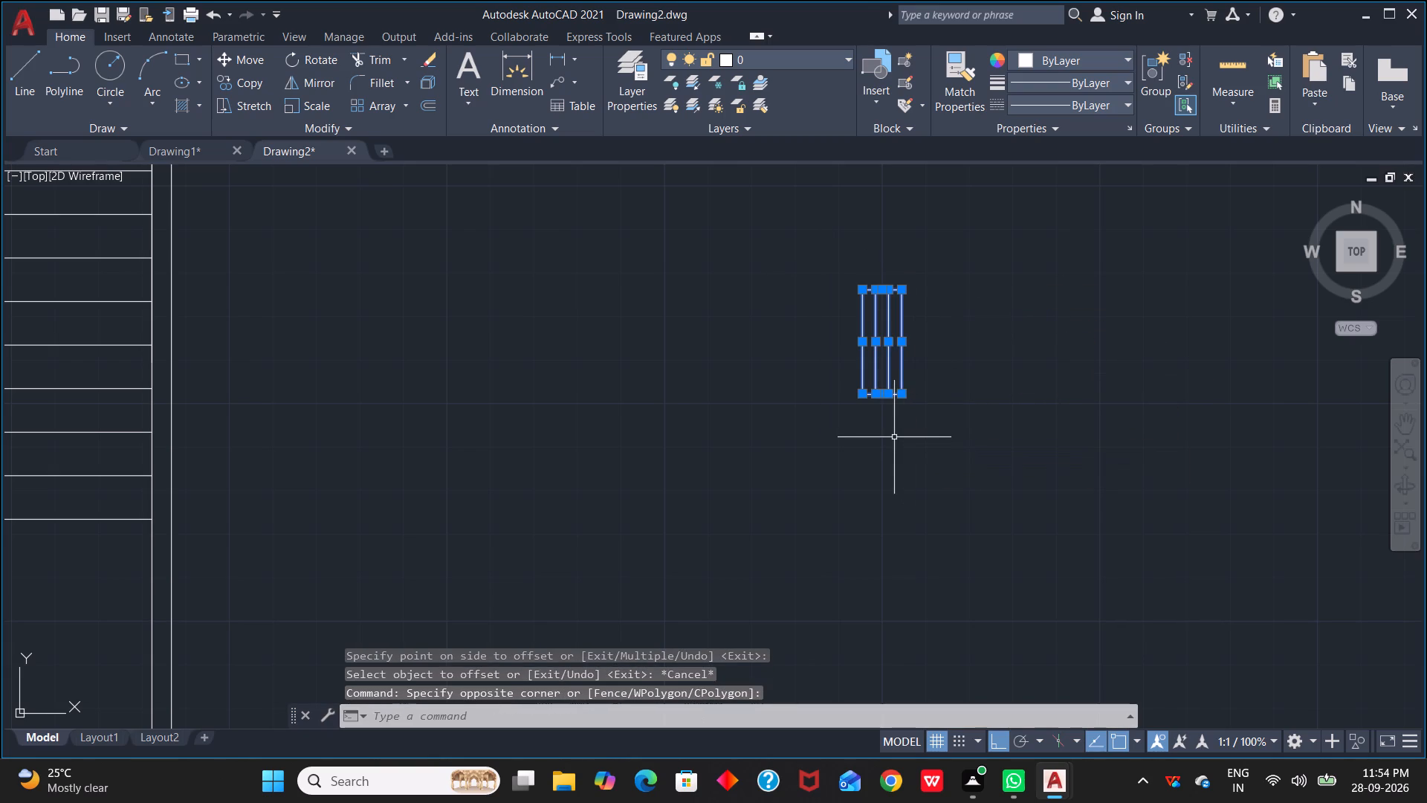
key("g")
key("space")
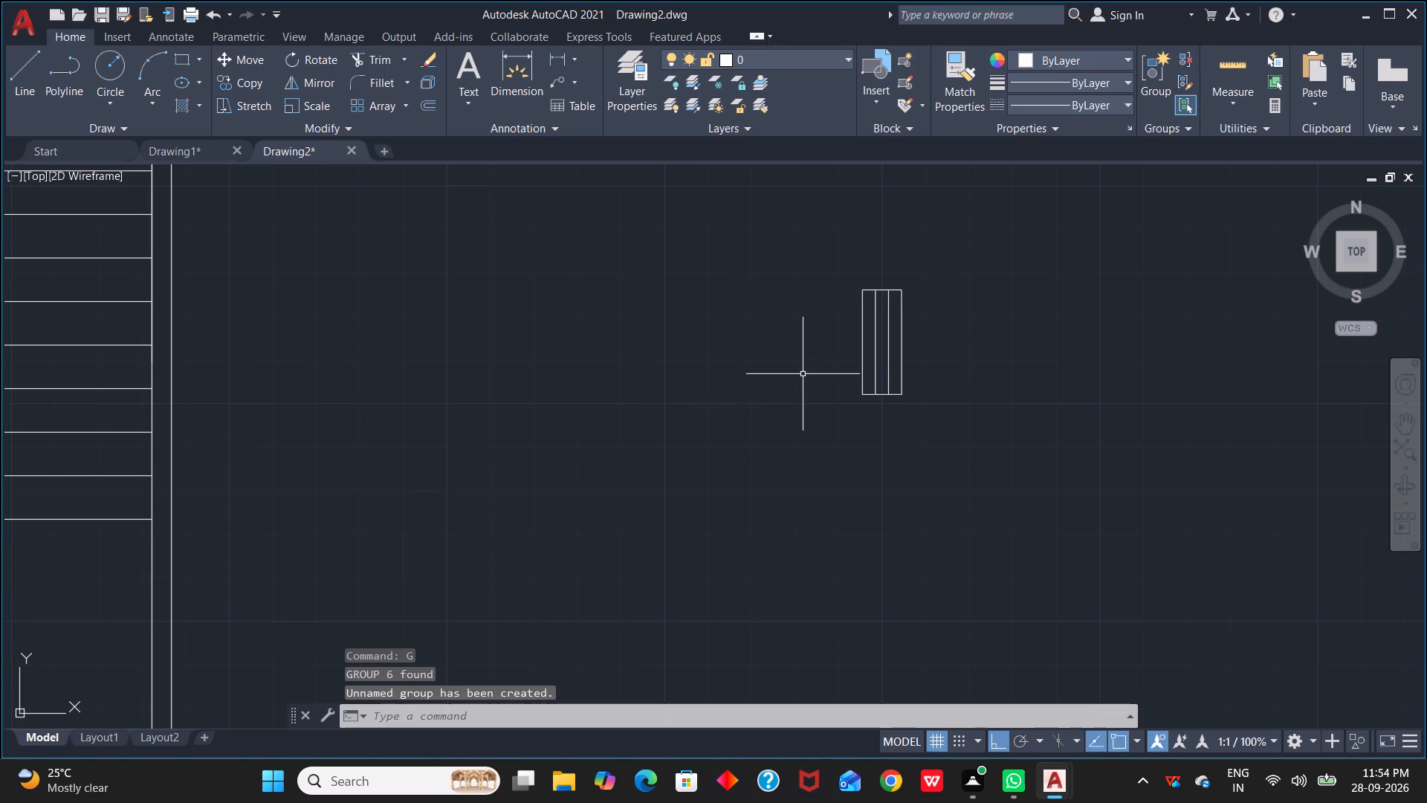
Copy the 2' window group by its lower-left corner onto the inner face of the upper toilet's east wall.
key("c")
key("o")
key("space")
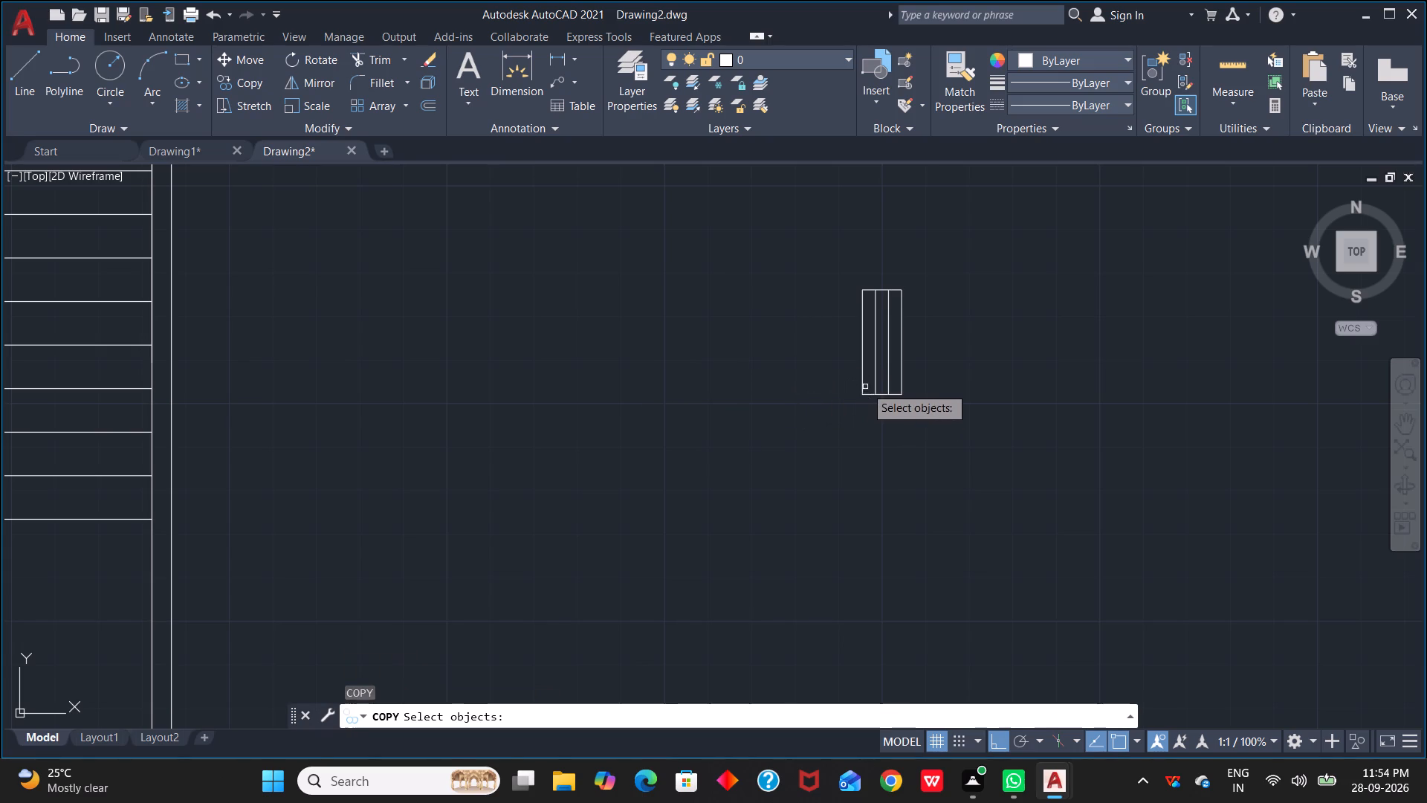
left_click(863, 385)
key("space")
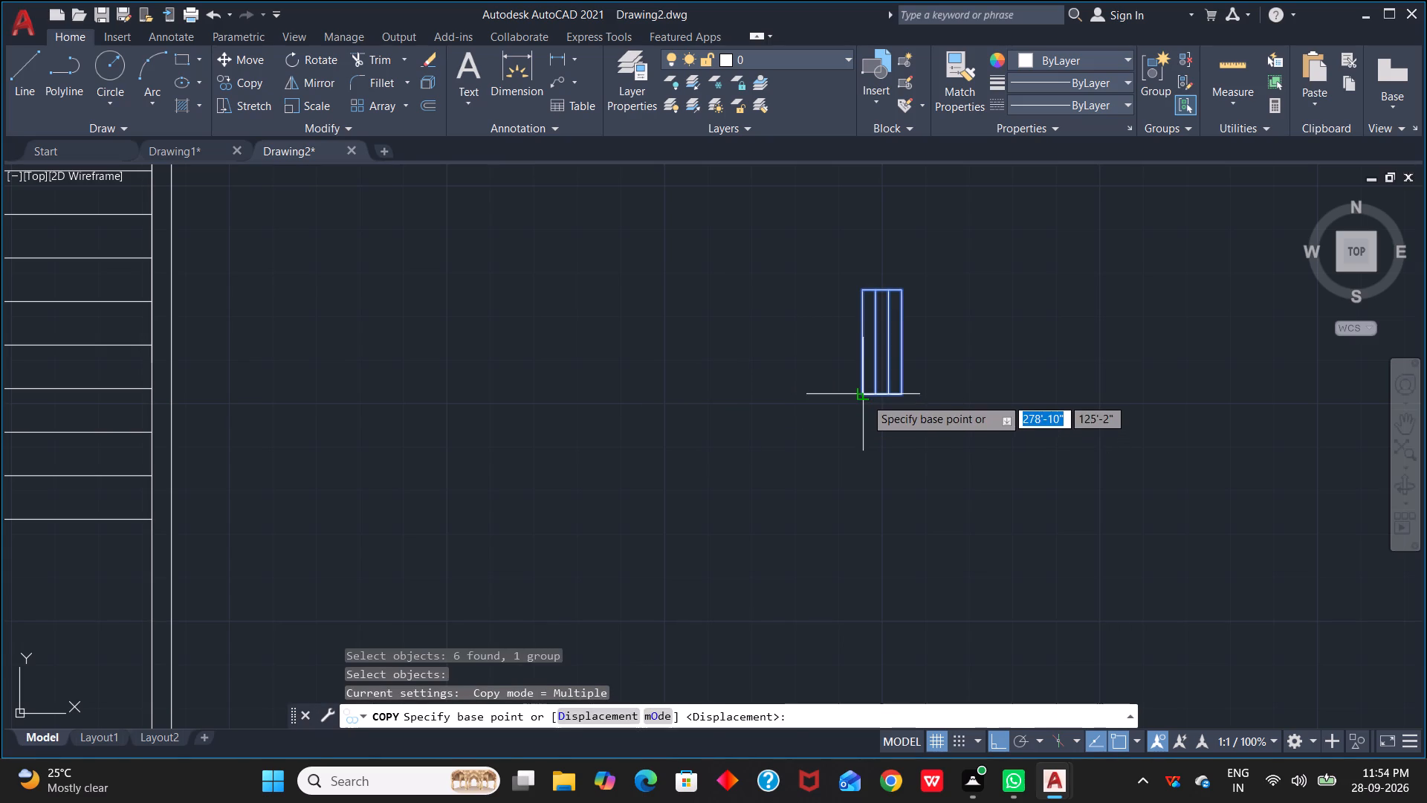
left_click_drag(865, 398, 852, 398)
key("F8")
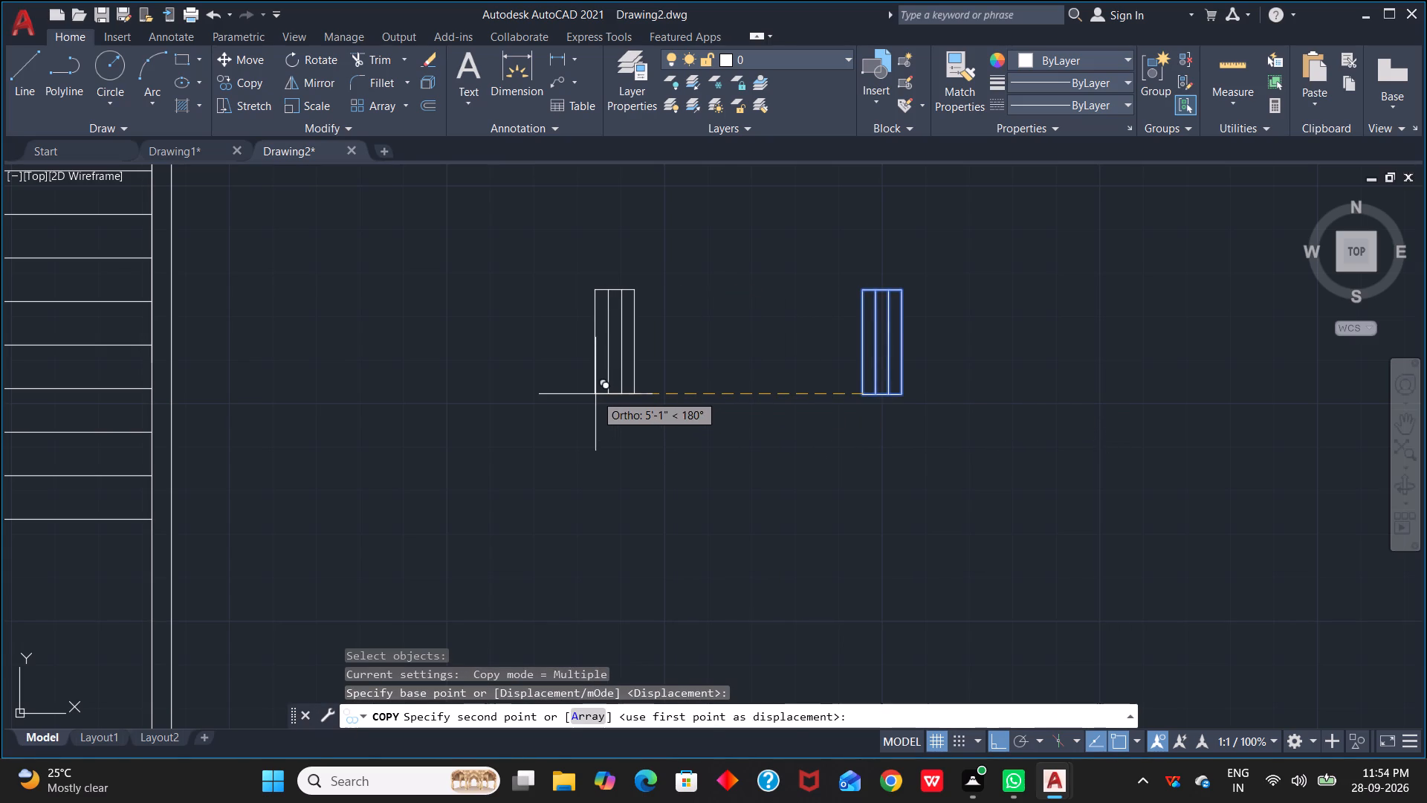
scroll(360, 432, "down", 1)
middle_click_drag(360, 432, 1156, 546)
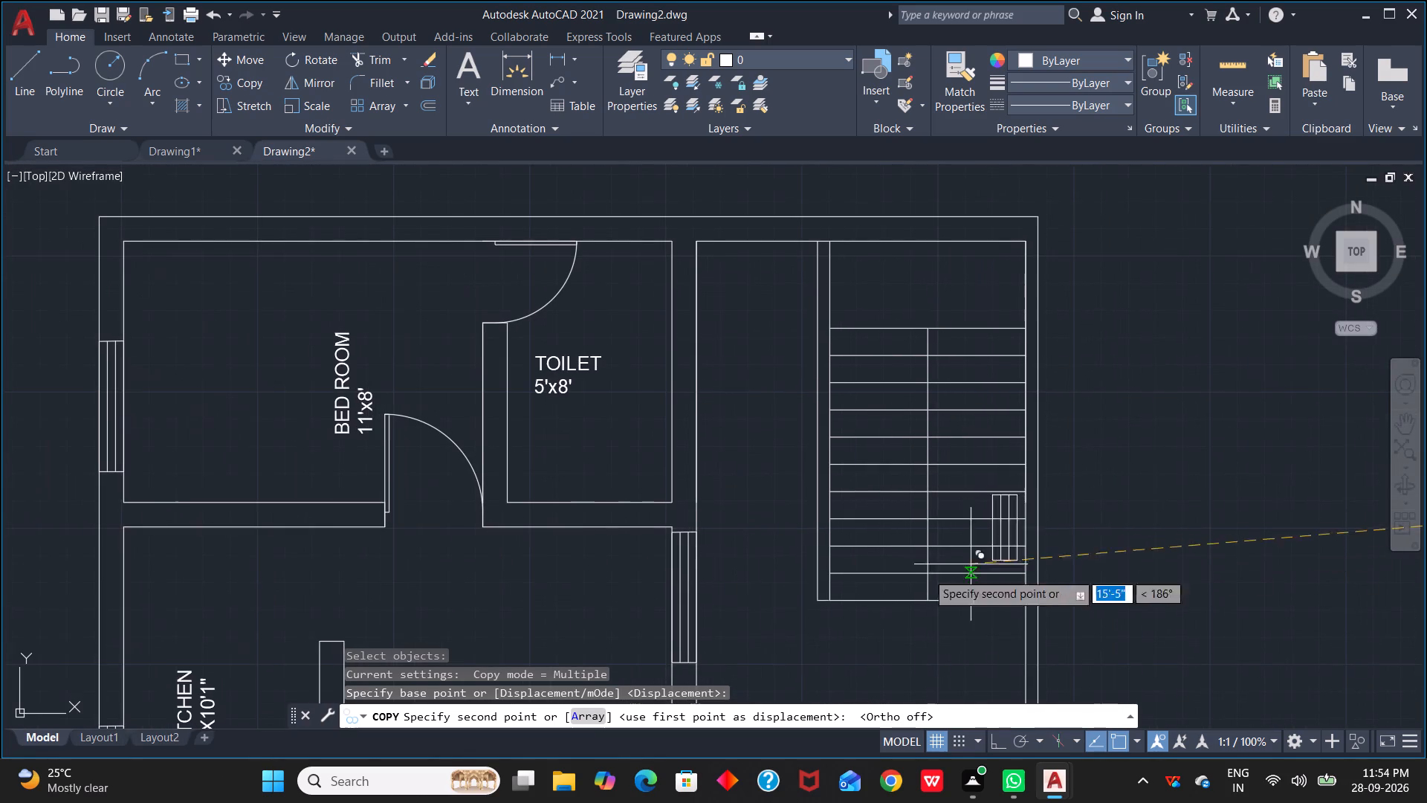
left_click(673, 393)
Place a second copy of the 2' window group in the lower toilet's east wall and finish copying.
middle_click_drag(767, 558, 764, 468)
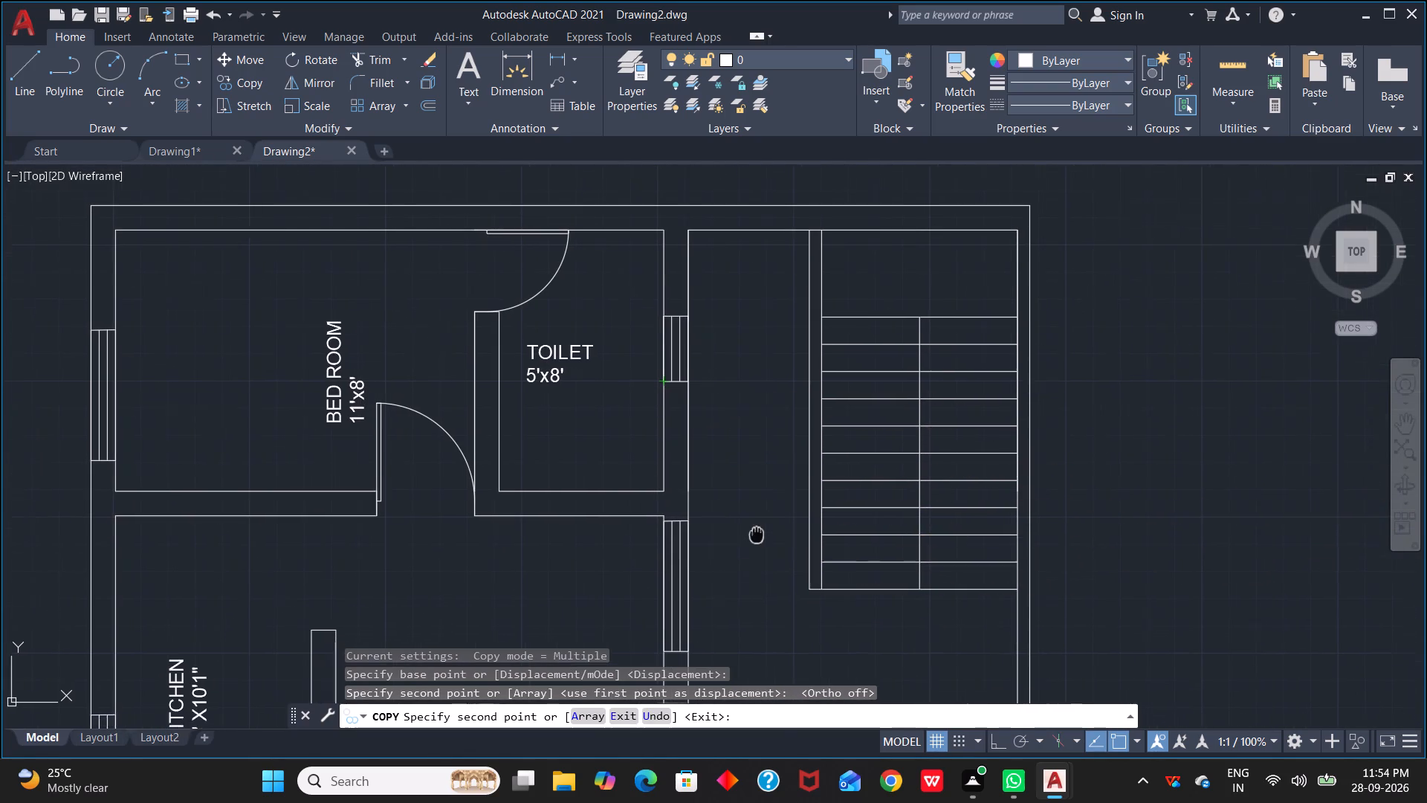
middle_click_drag(764, 468, 869, 1)
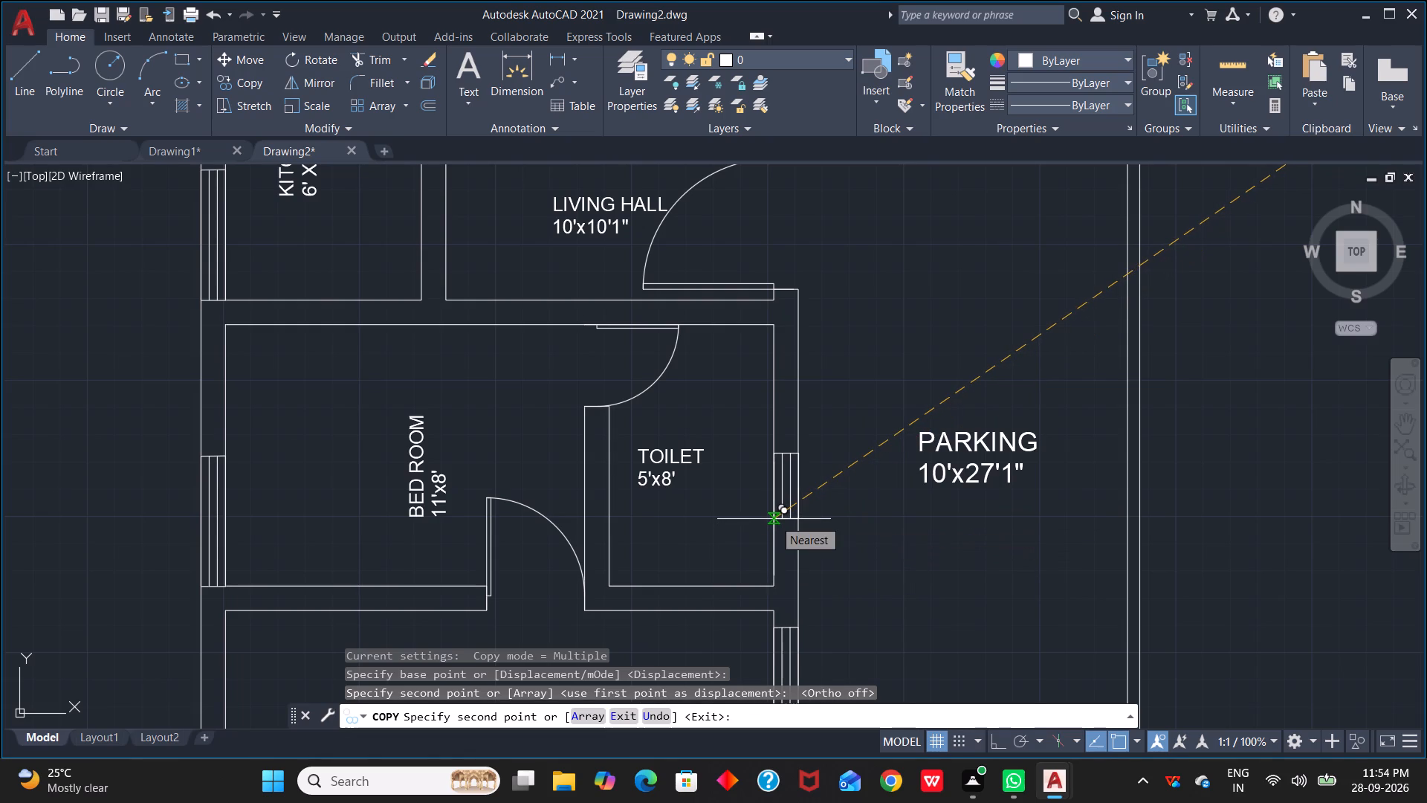
left_click(774, 519)
key("Escape")
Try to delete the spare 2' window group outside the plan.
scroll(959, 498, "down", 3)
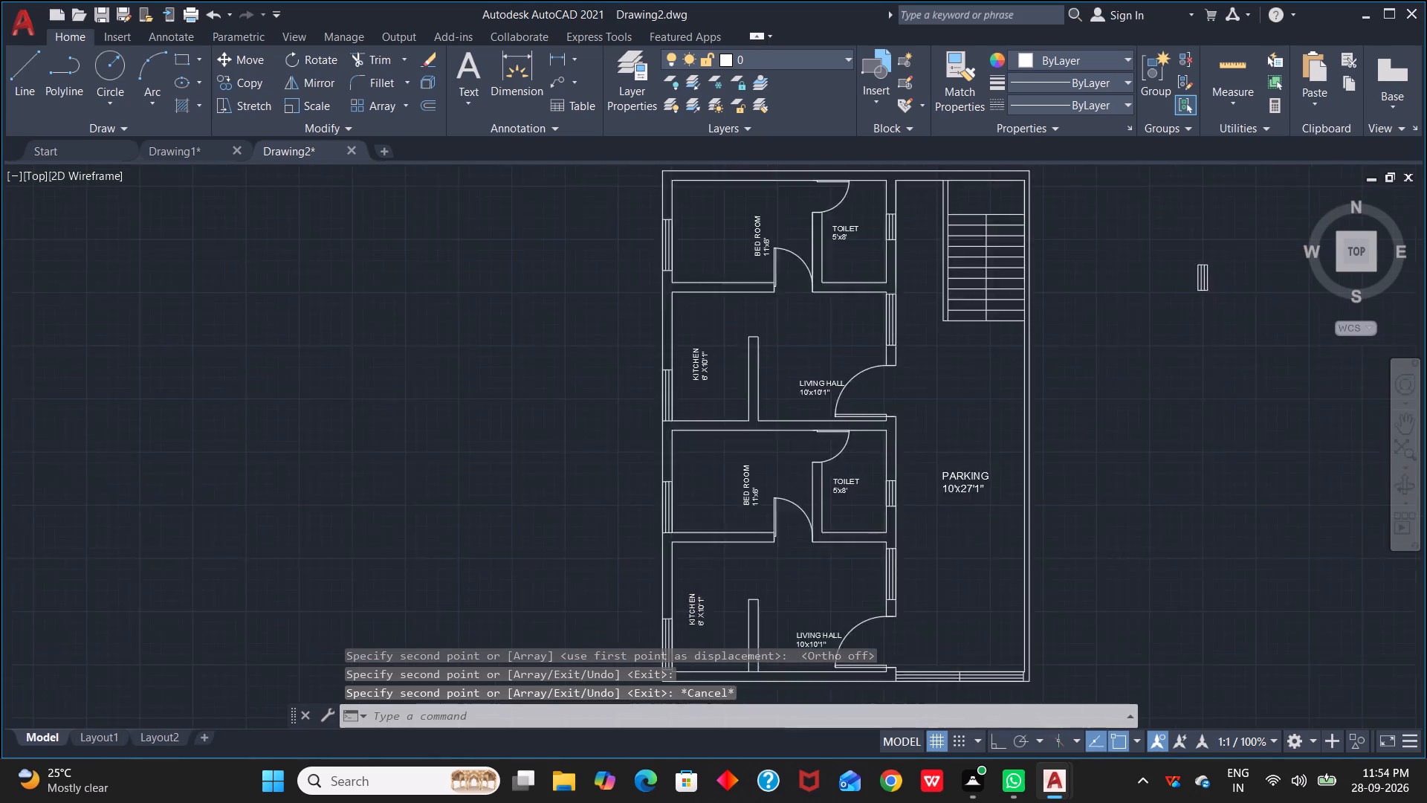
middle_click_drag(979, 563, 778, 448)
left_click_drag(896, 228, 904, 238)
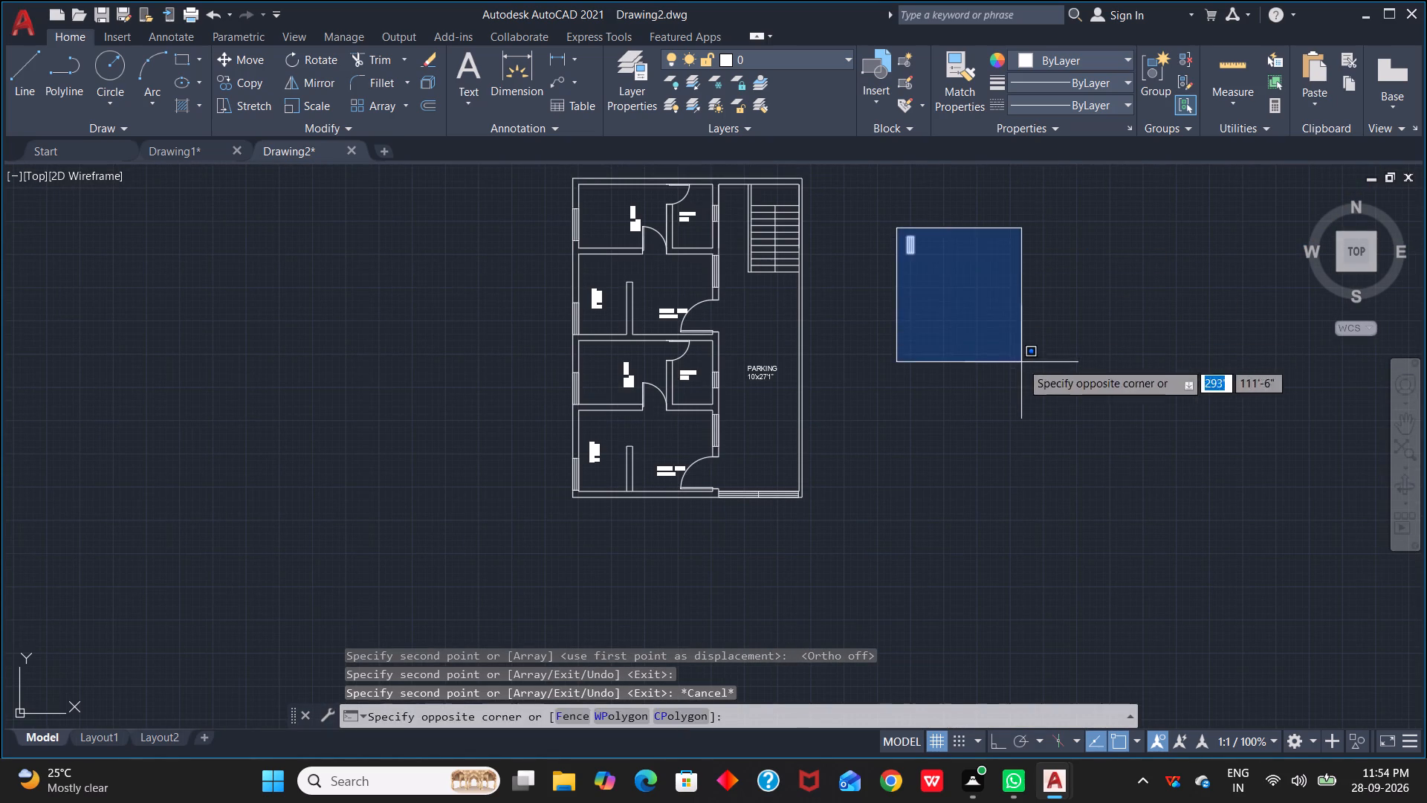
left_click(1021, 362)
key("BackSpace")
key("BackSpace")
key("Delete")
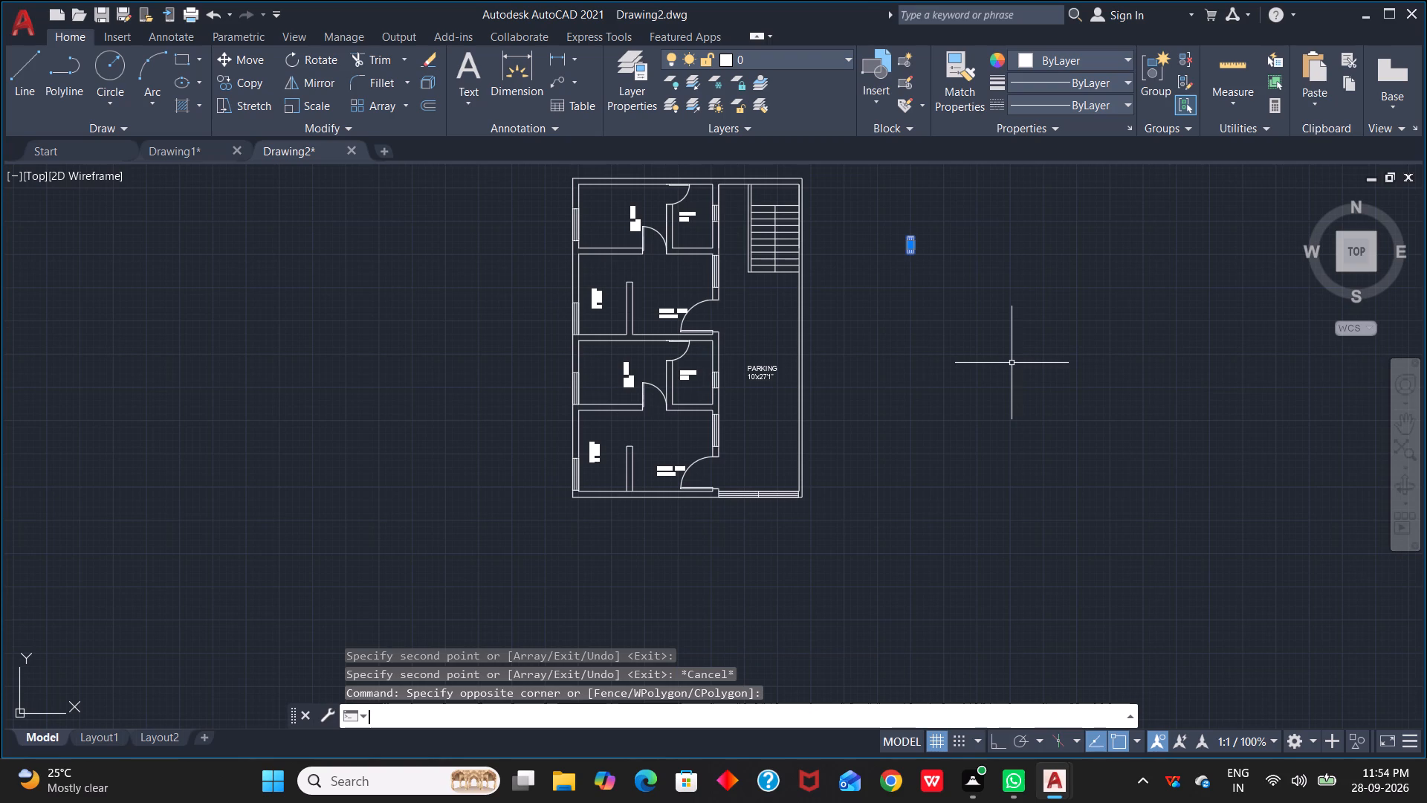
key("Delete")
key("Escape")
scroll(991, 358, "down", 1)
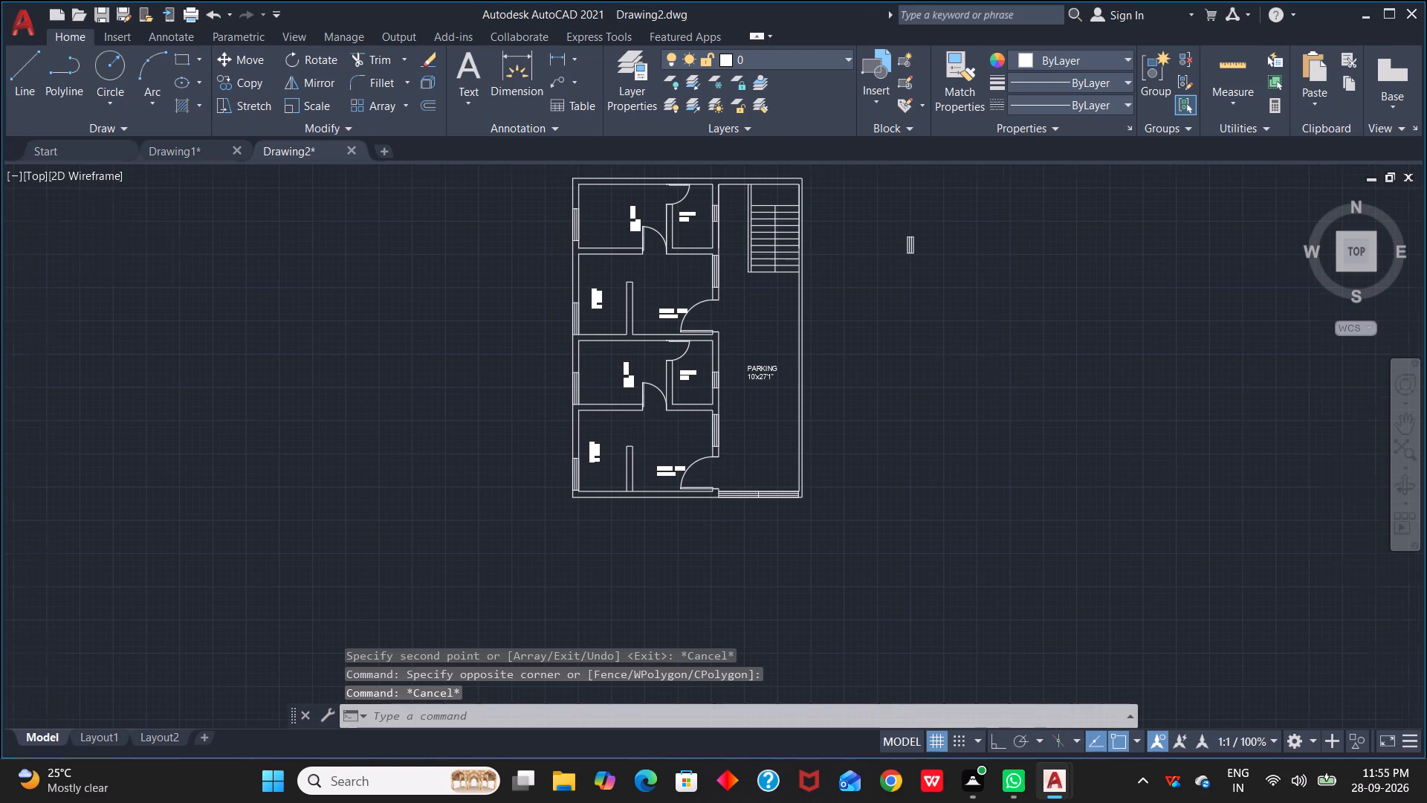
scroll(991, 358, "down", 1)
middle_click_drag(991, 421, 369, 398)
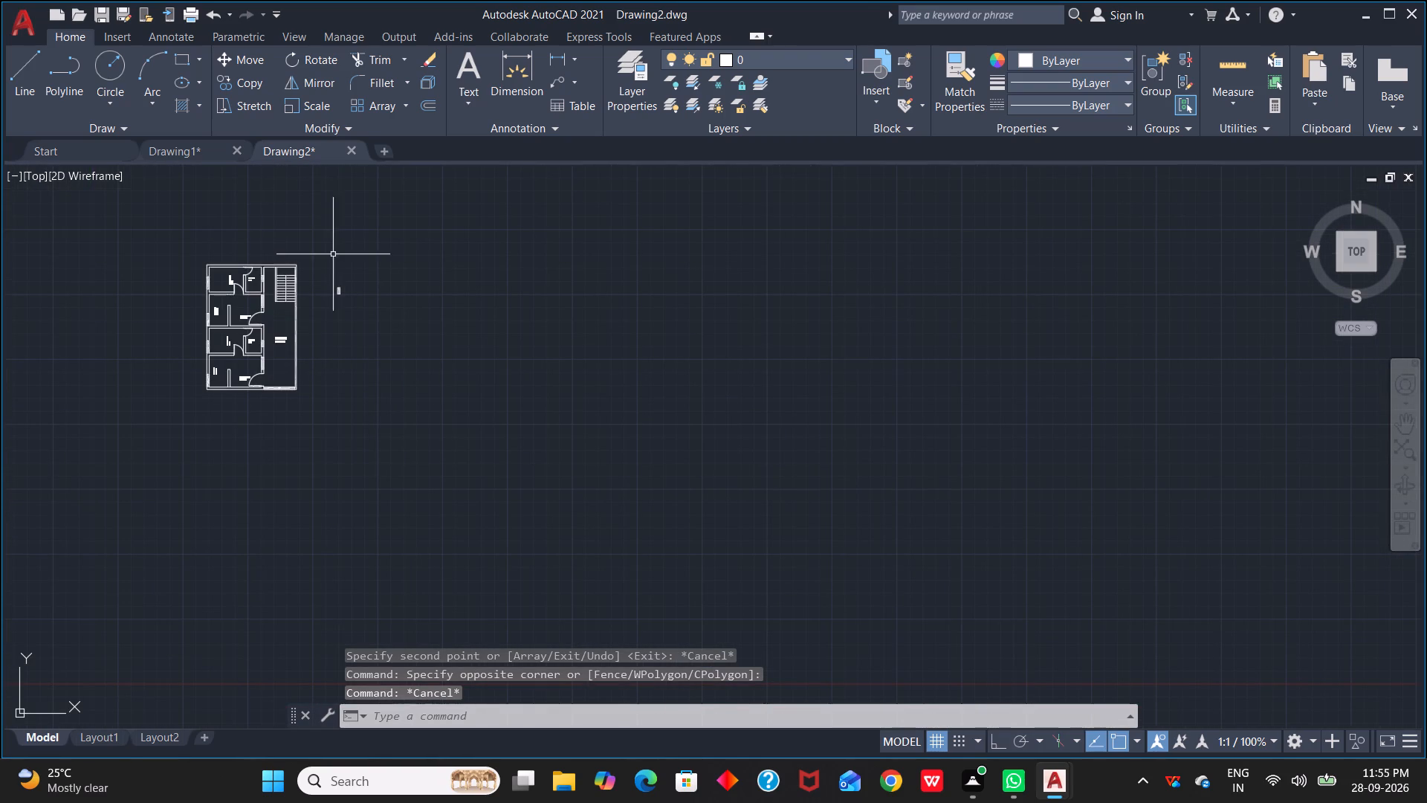
Delete the spare 2' window group lying outside the plan, east of the building.
left_click(331, 257)
left_click(370, 344)
key("Delete")
Move the upper kitchen's room label about 2.5' east, towards the partition wall beside the living hall.
scroll(343, 322, "down", 1)
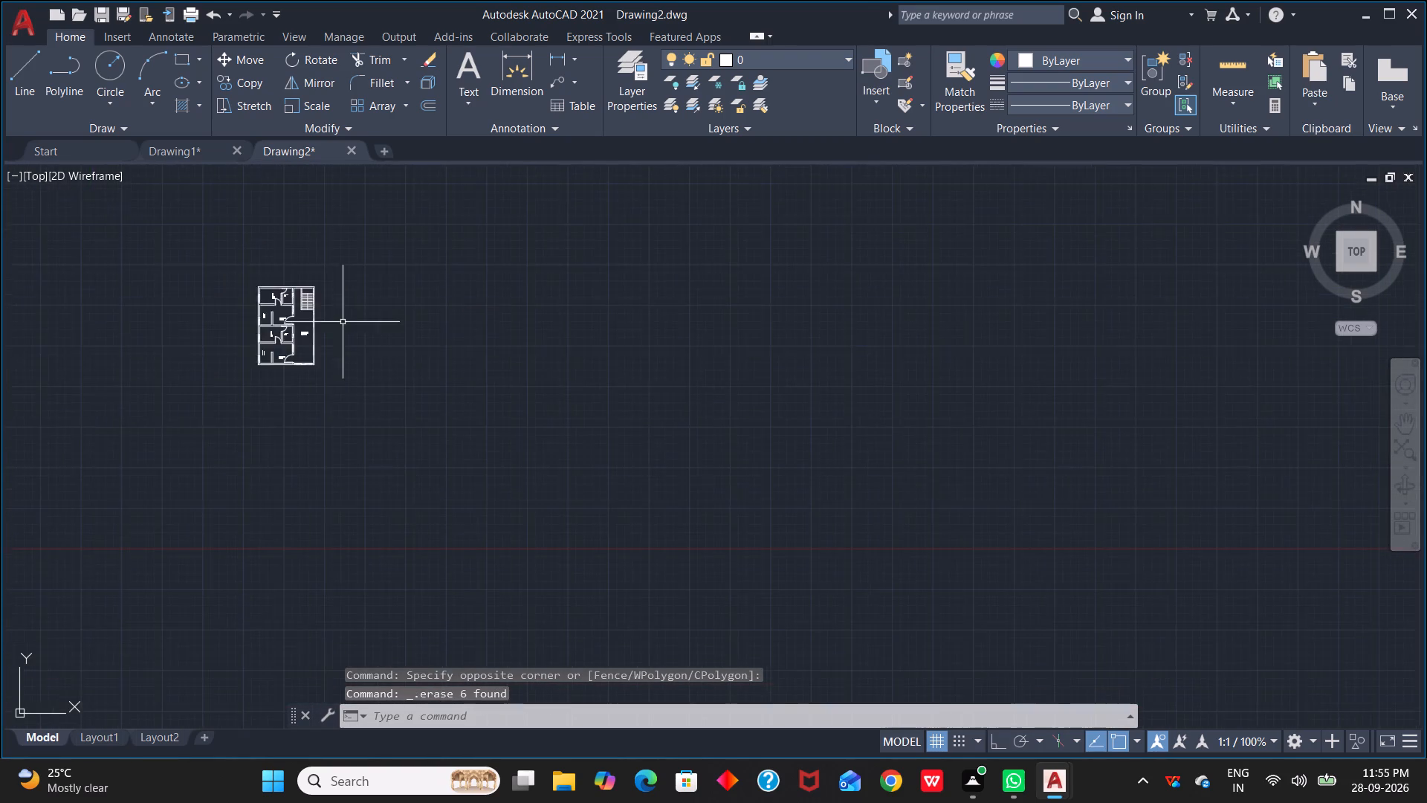
scroll(343, 322, "down", 1)
scroll(352, 330, "up", 1)
middle_click_drag(352, 330, 850, 330)
scroll(786, 320, "up", 5)
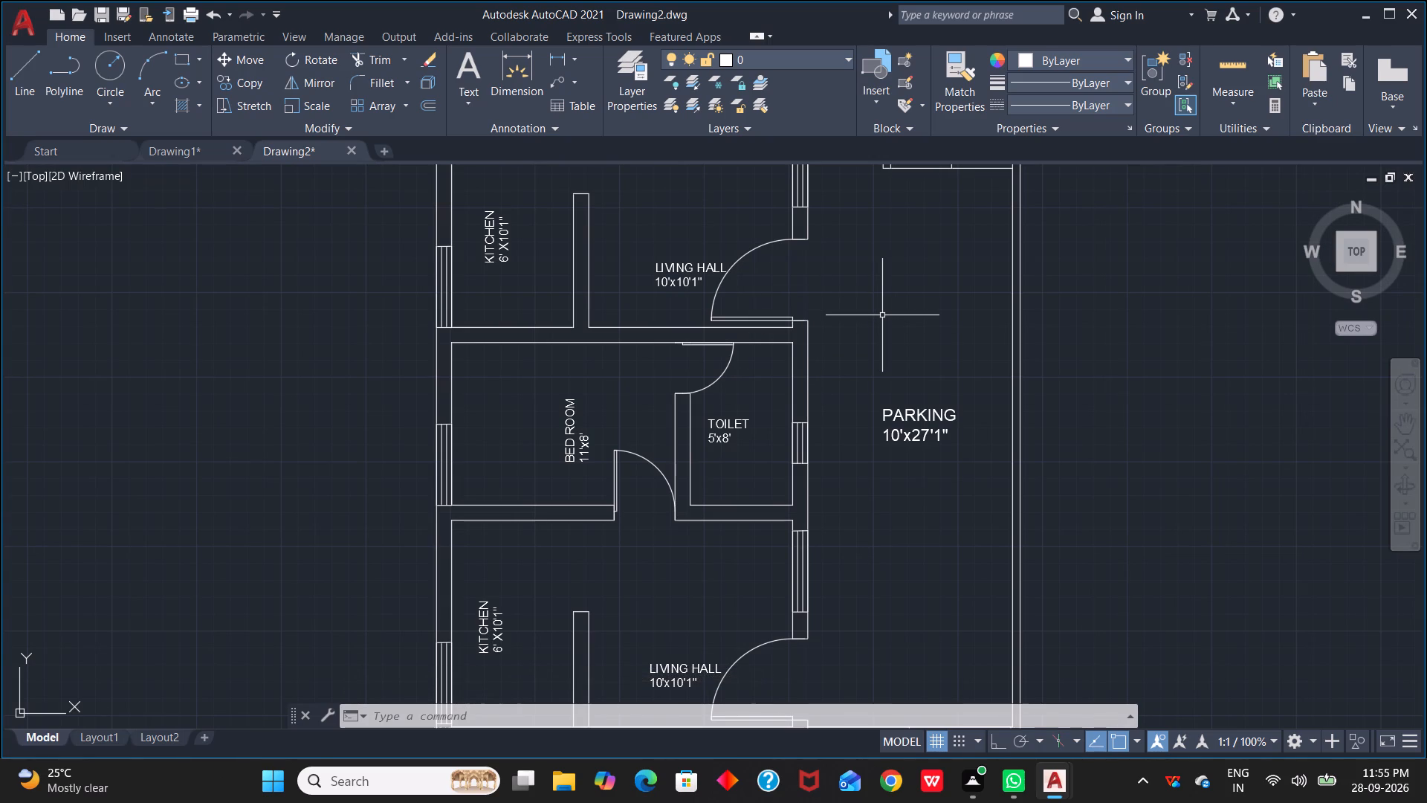
scroll(857, 251, "down", 1)
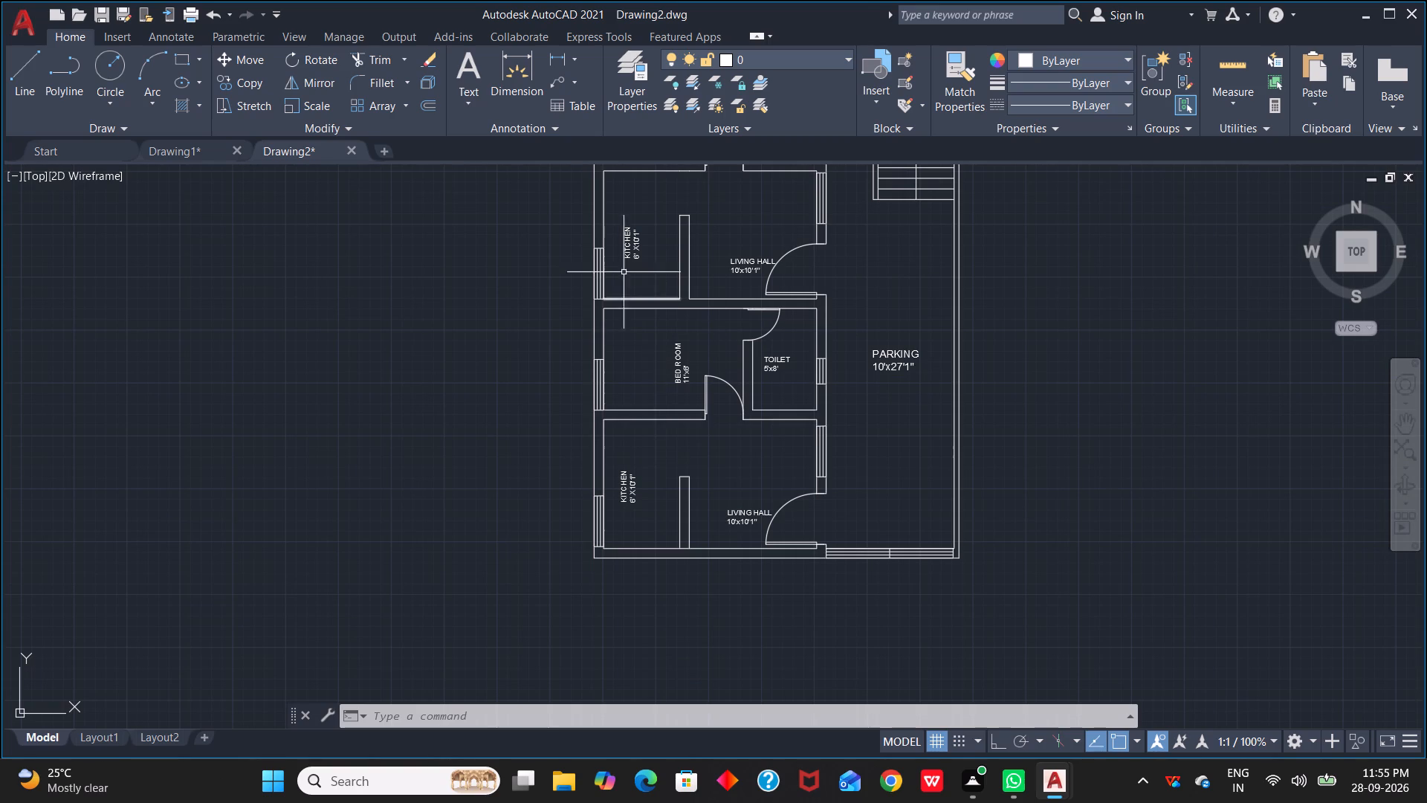
left_click(627, 247)
left_click_drag(624, 258, 655, 265)
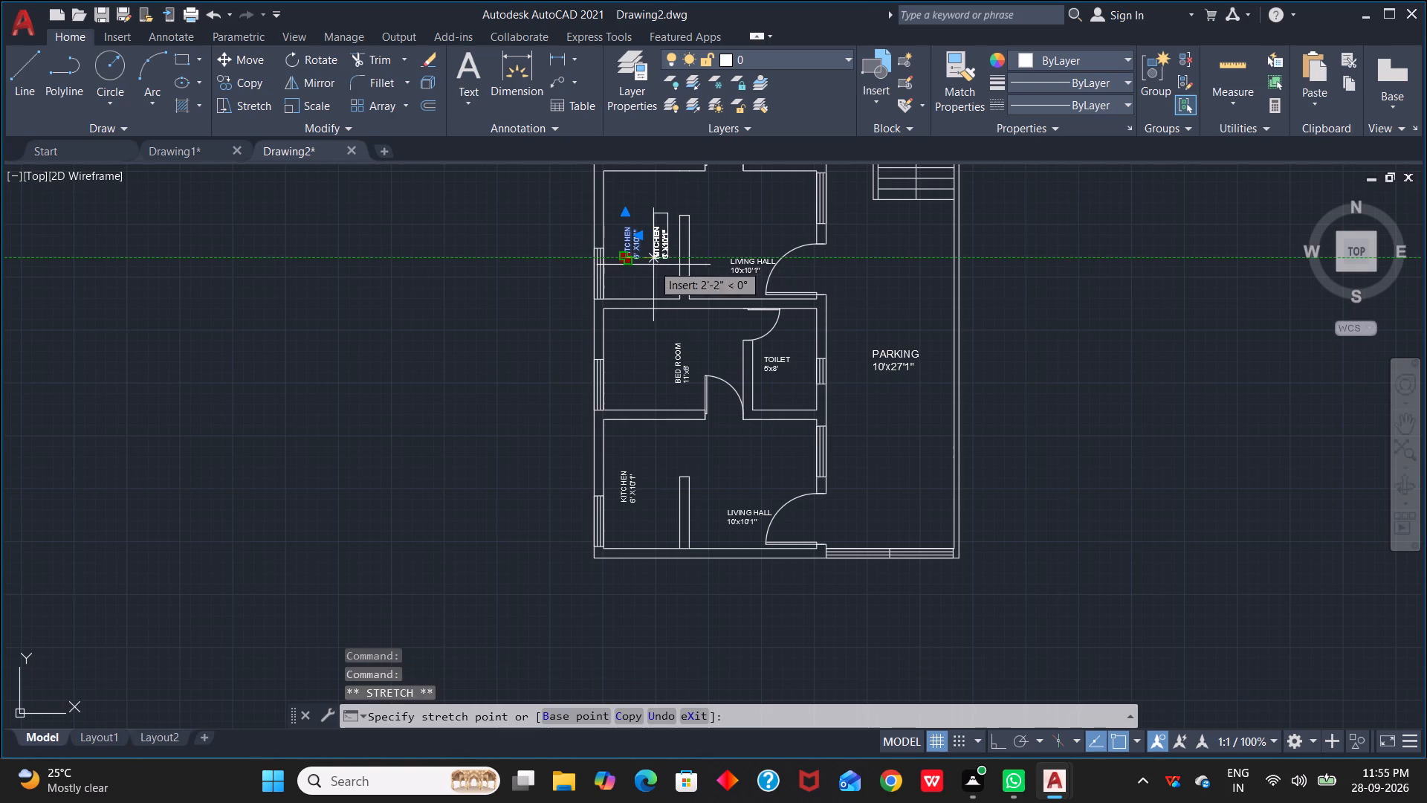
left_click_drag(655, 265, 658, 267)
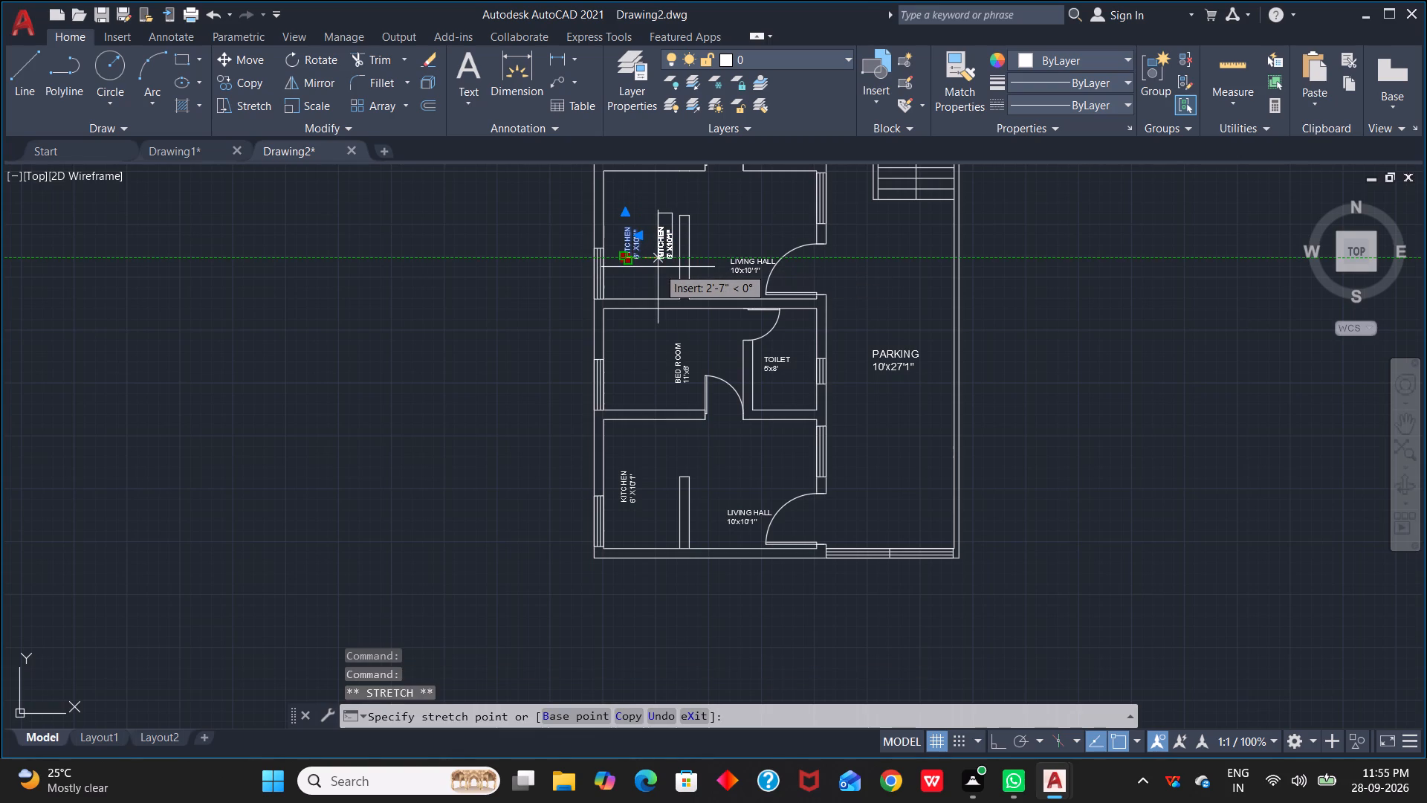
left_click_drag(658, 267, 656, 267)
left_click(656, 267)
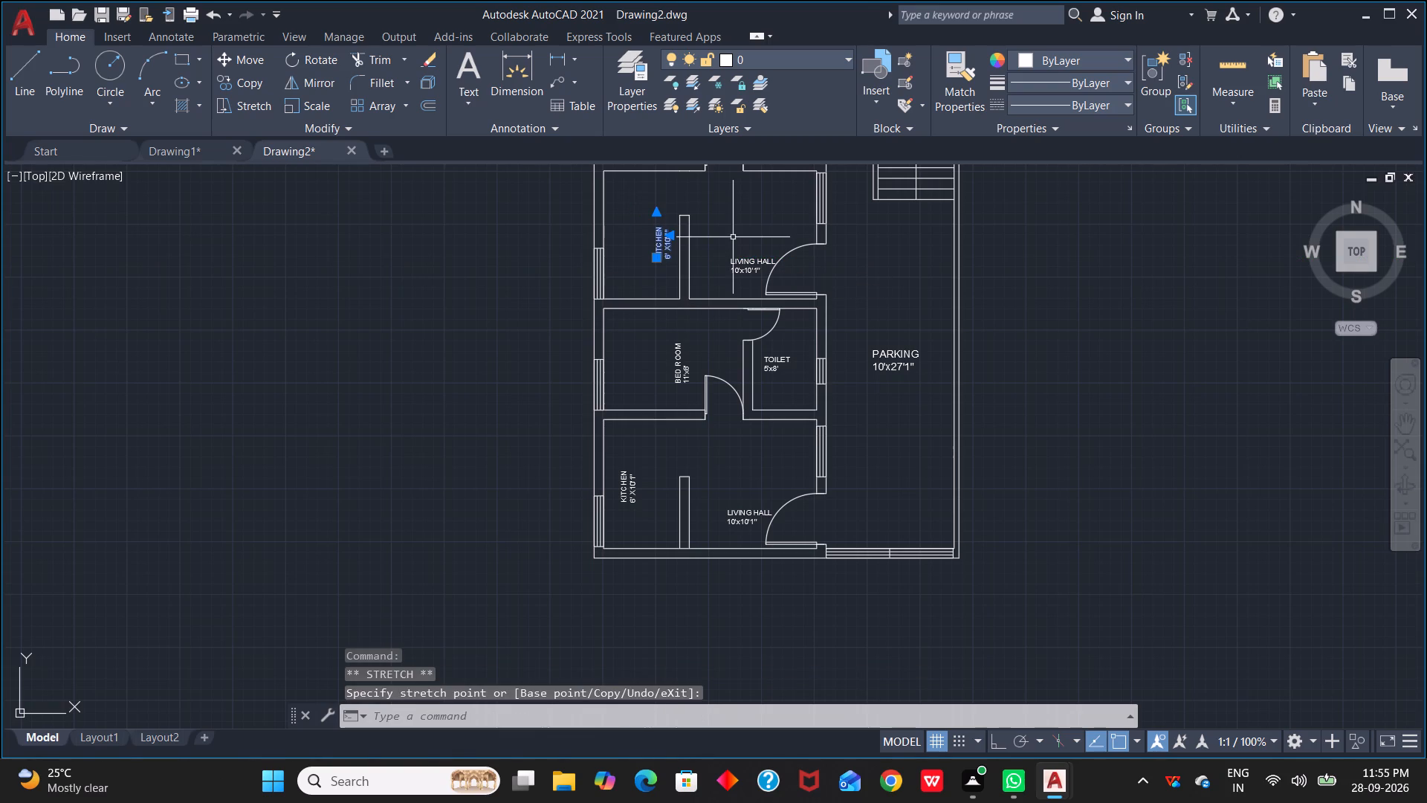
scroll(733, 236, "down", 1)
scroll(733, 236, "up", 1)
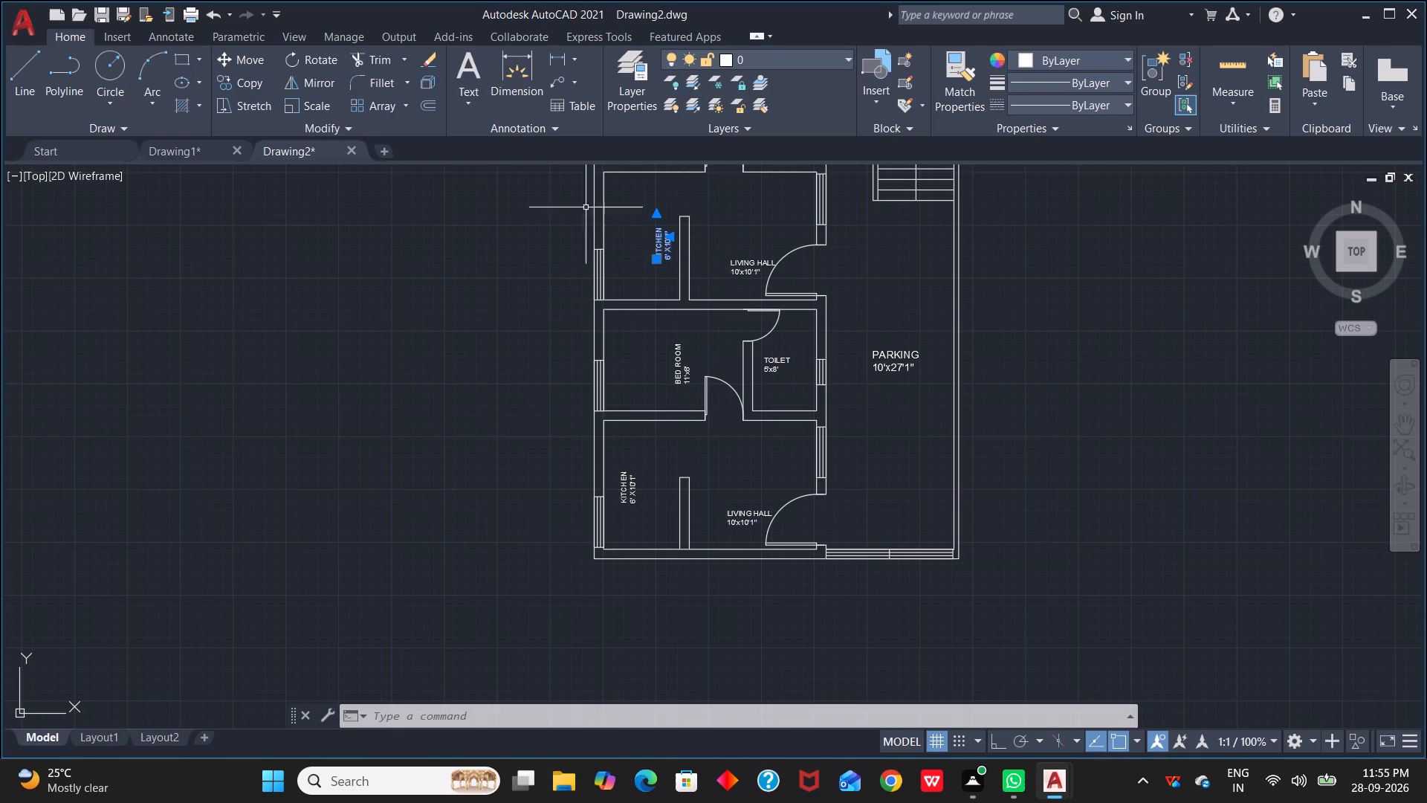
key("Escape")
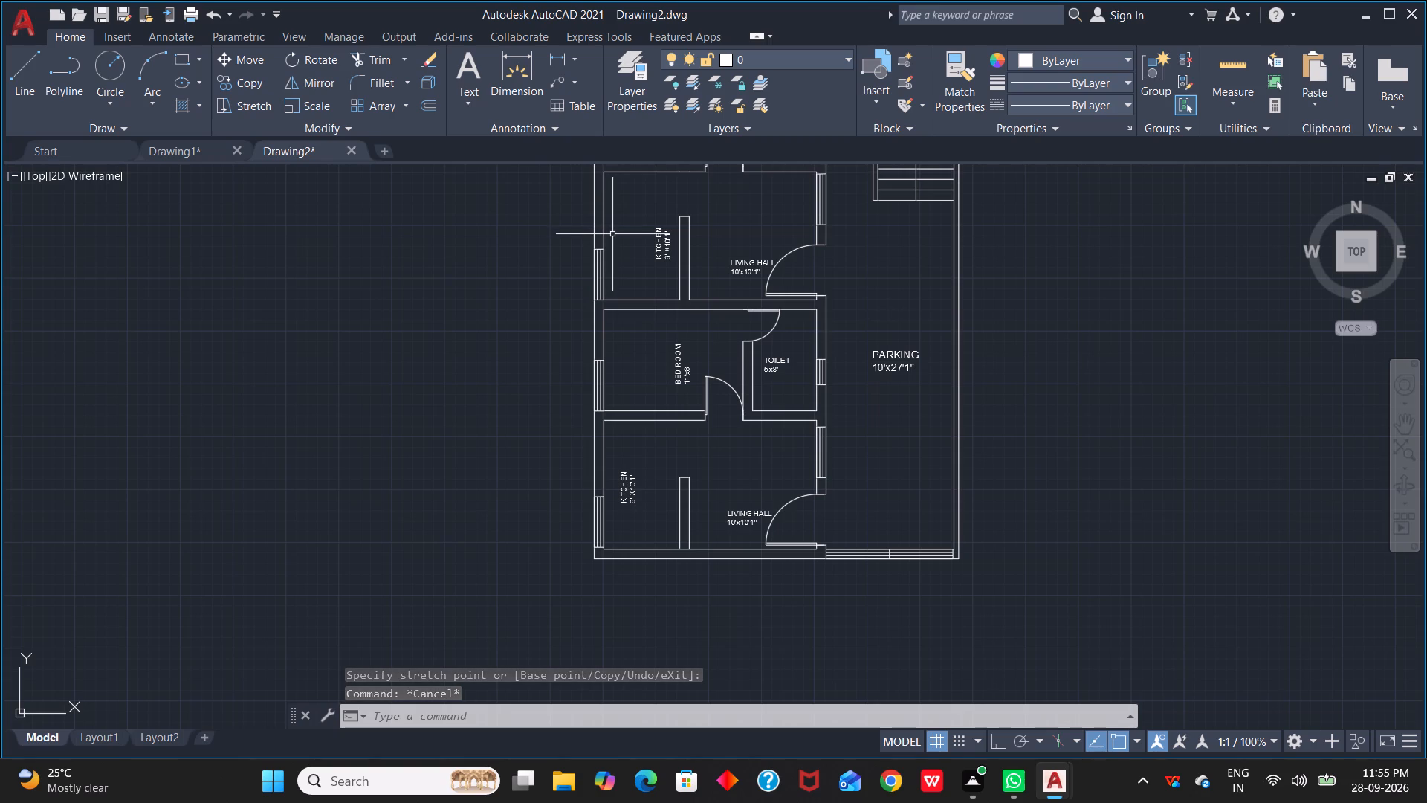
Offset the upper kitchen's south inner wall line 2.5' into the room.
type("O")
key("space")
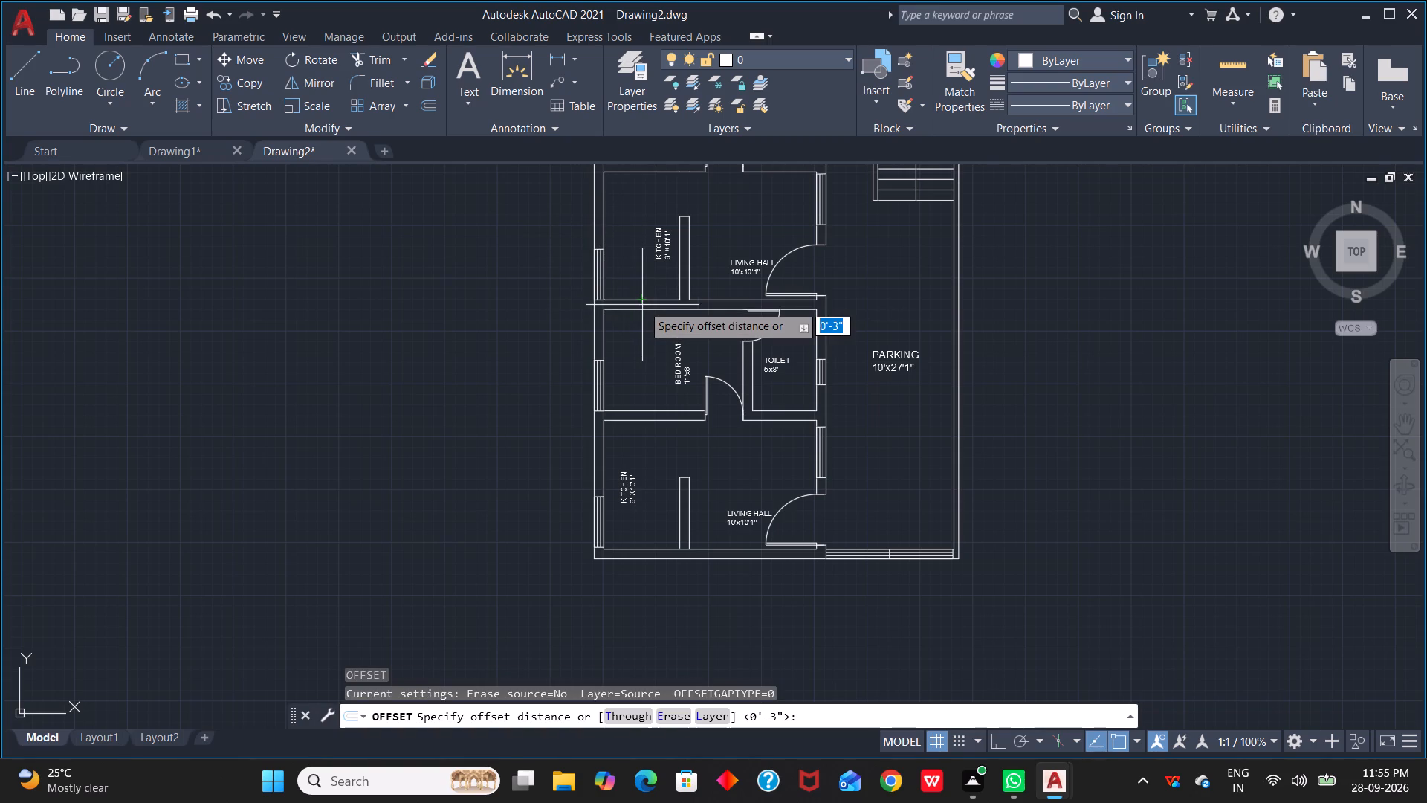
key("3")
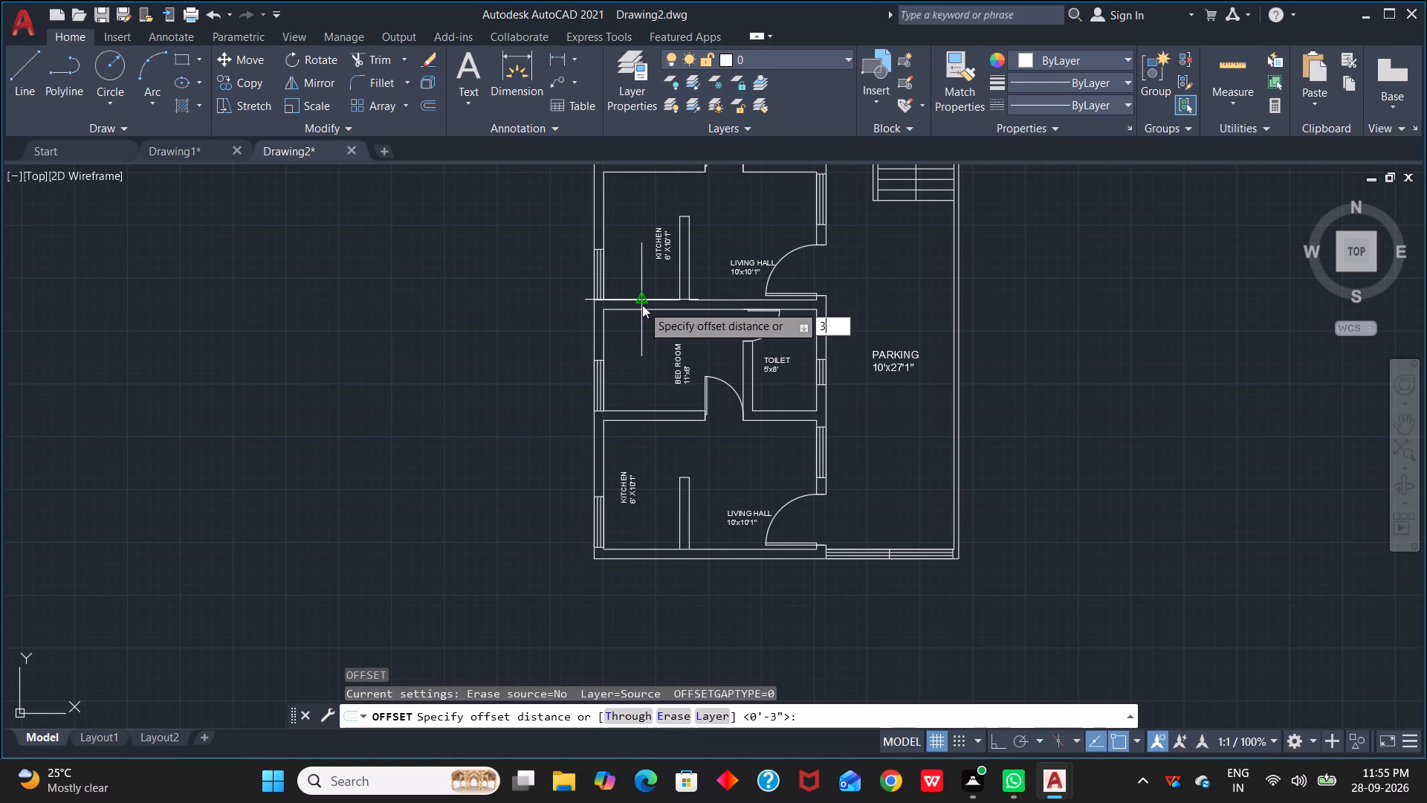
key("apostrophe")
key("Return")
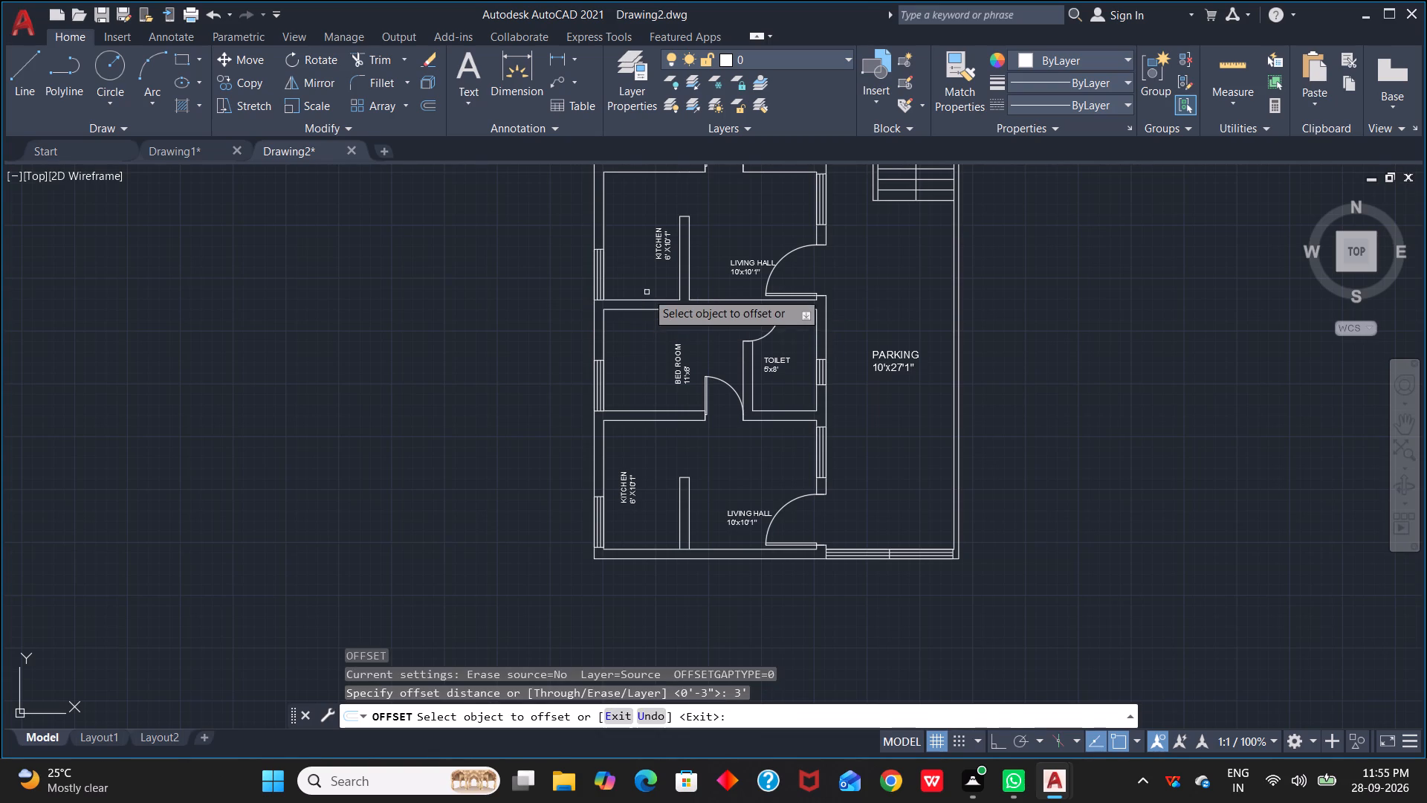
left_click(650, 299)
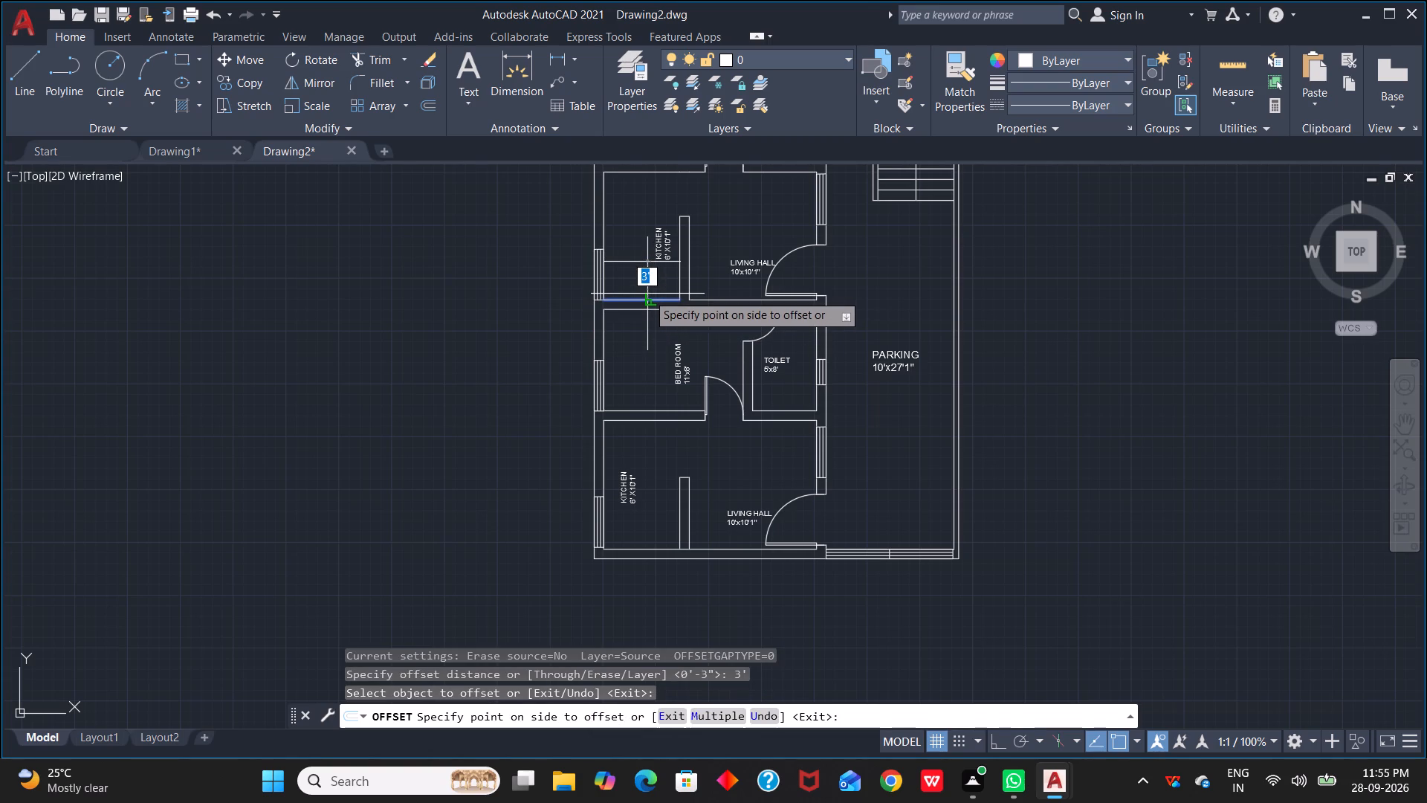
type("2.5\"")
key("BackSpace")
key("apostrophe")
key("Return")
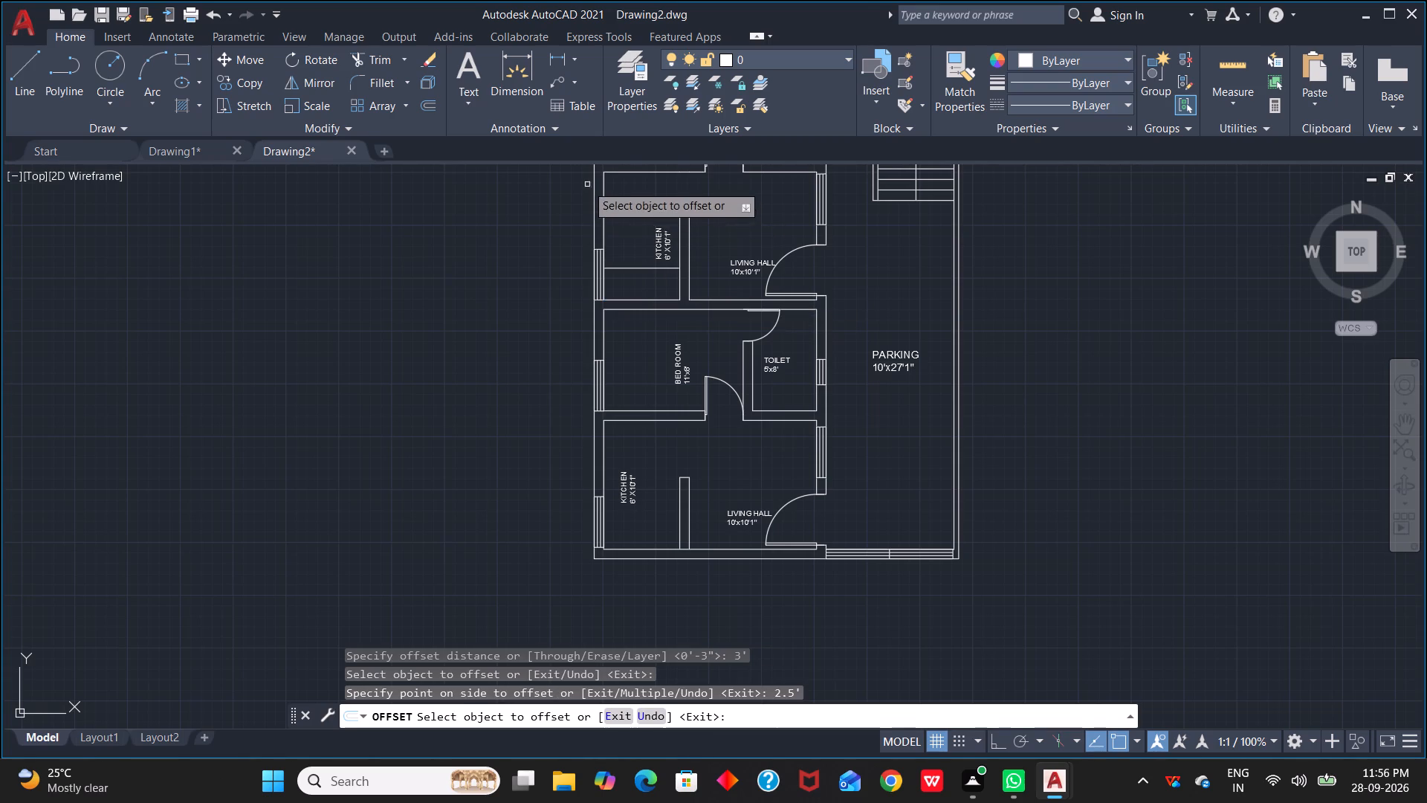
Offset the upper kitchen's west inner wall line 2.5' into the room and finish offsetting.
left_click(604, 223)
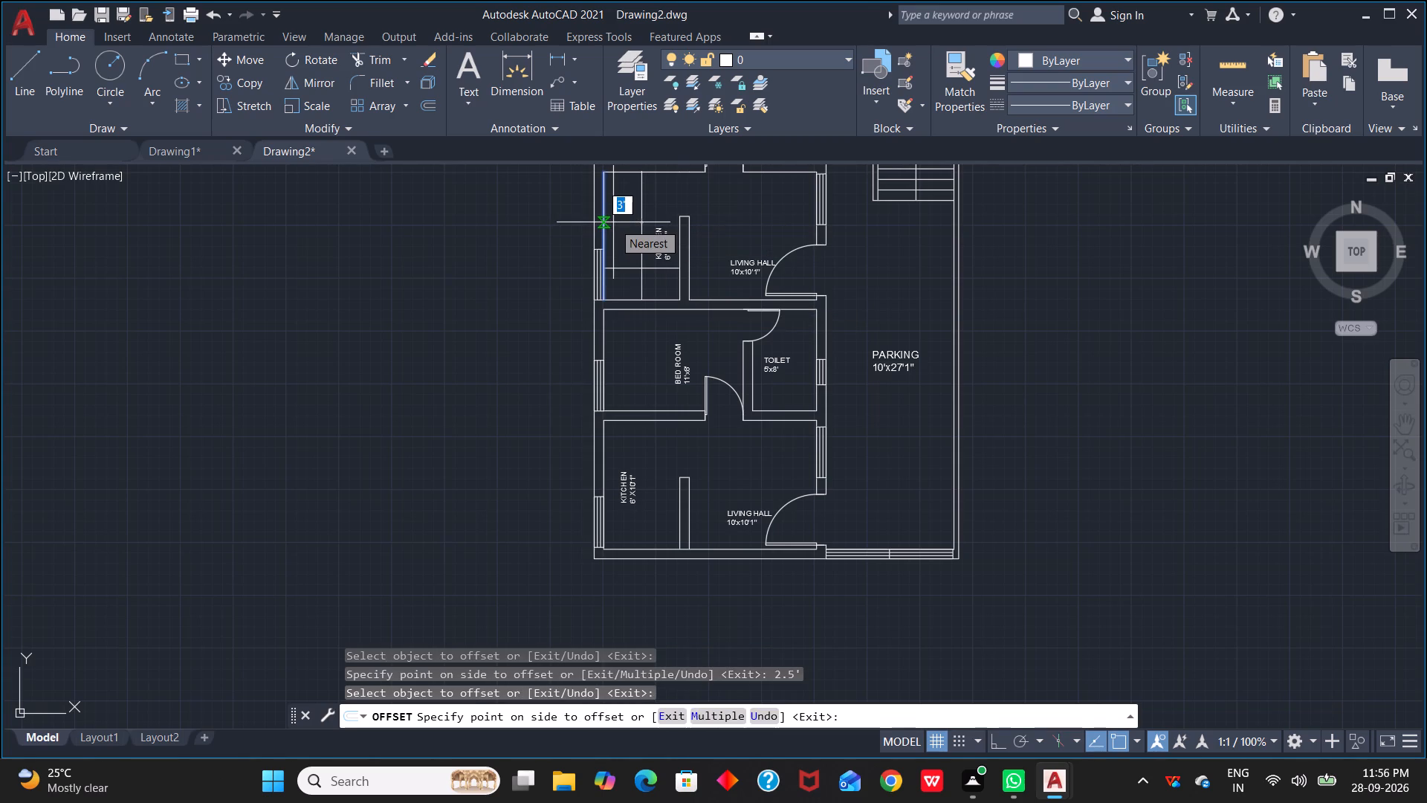
type("2.5\"")
key("BackSpace")
key("apostrophe")
key("Return")
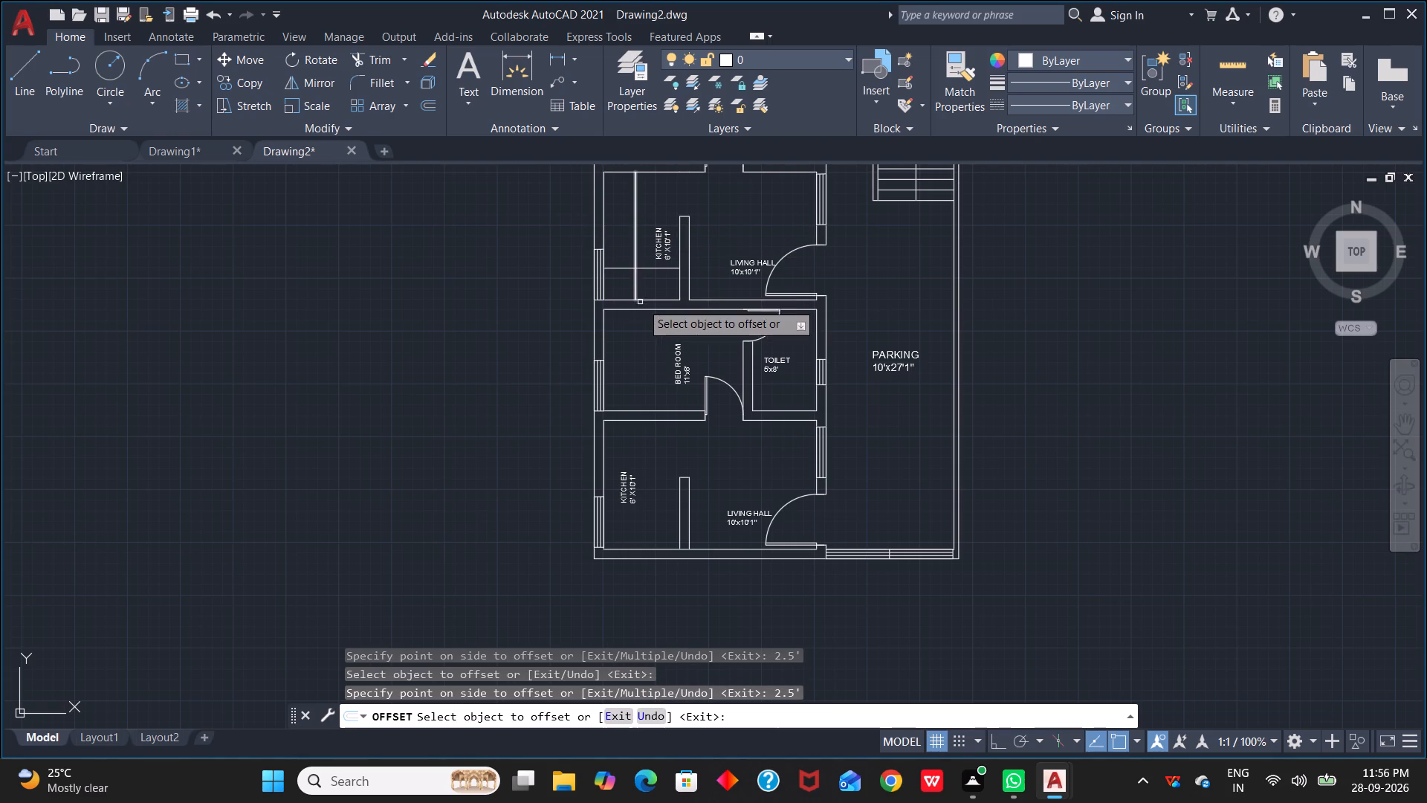
key("Escape")
Trim the crossing ends of the two offset lines to form an L-shaped counter in the upper kitchen.
type("TR")
key("space")
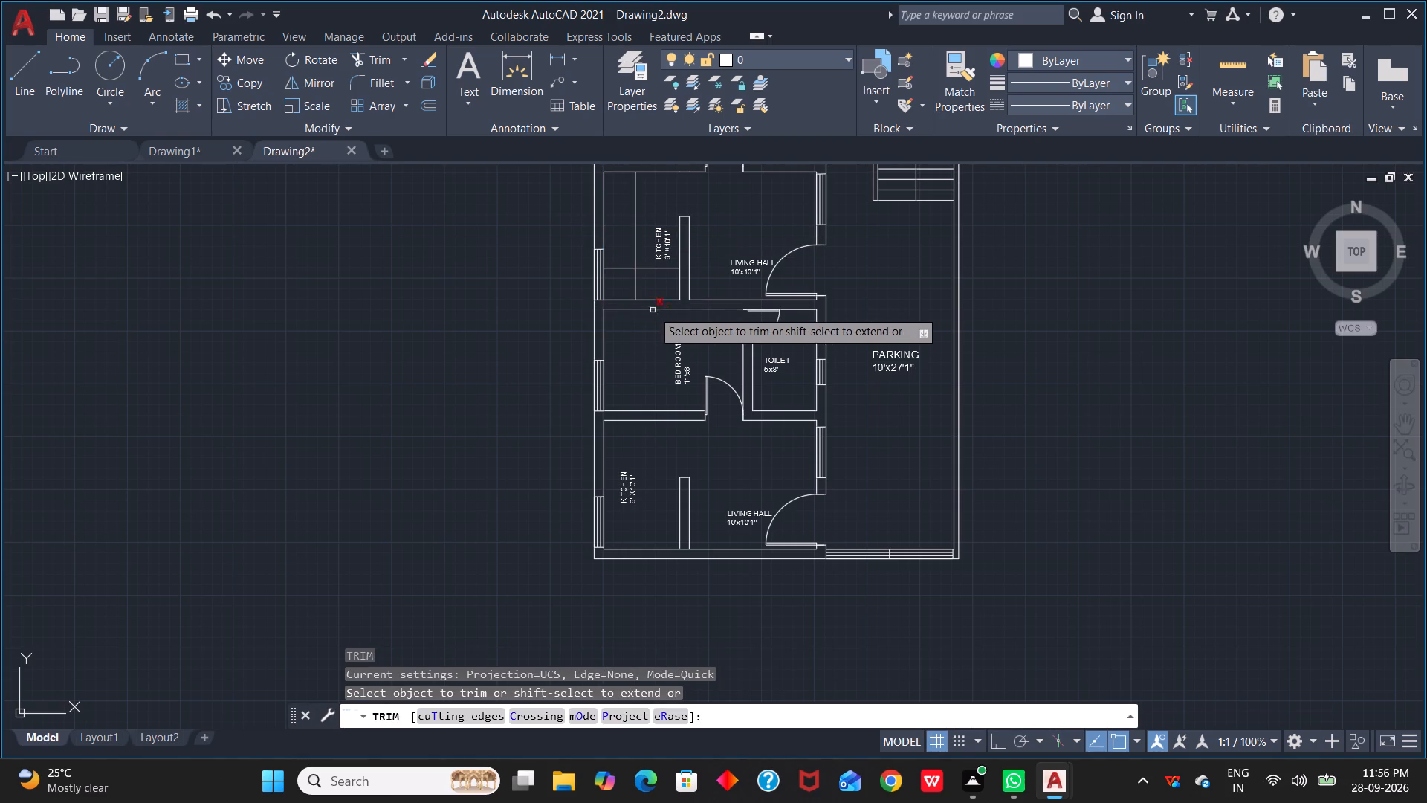
left_click_drag(650, 286, 625, 257)
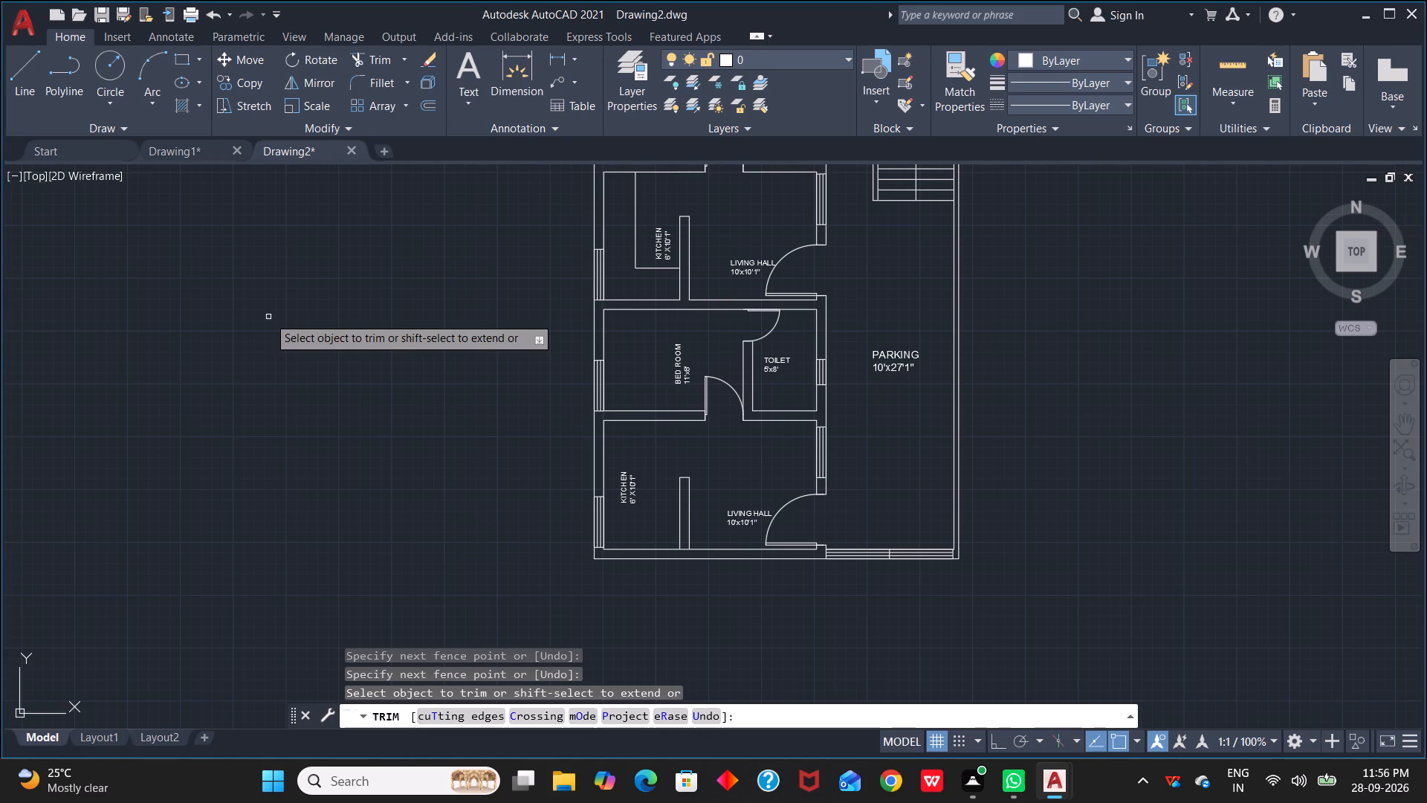
scroll(538, 312, "up", 1)
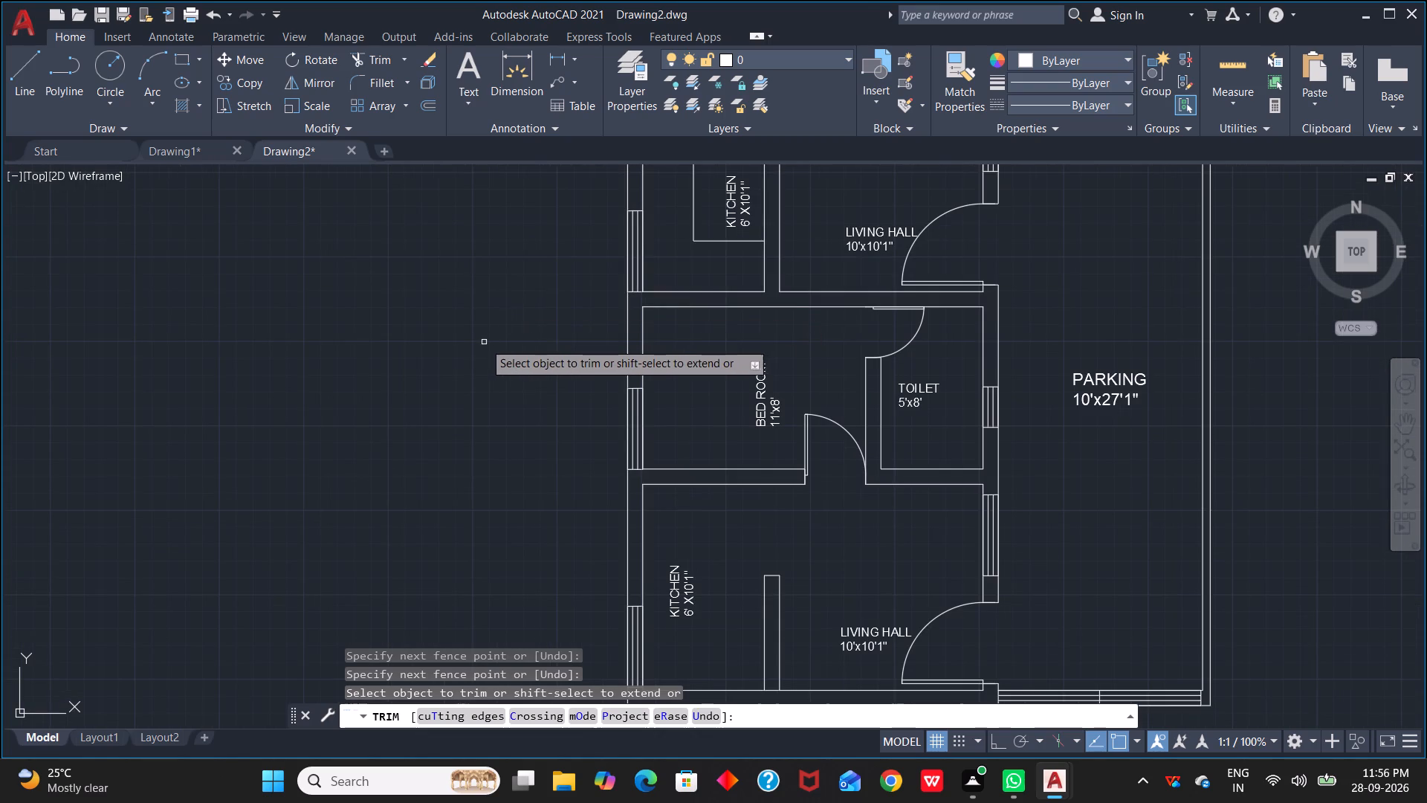
scroll(483, 342, "down", 1)
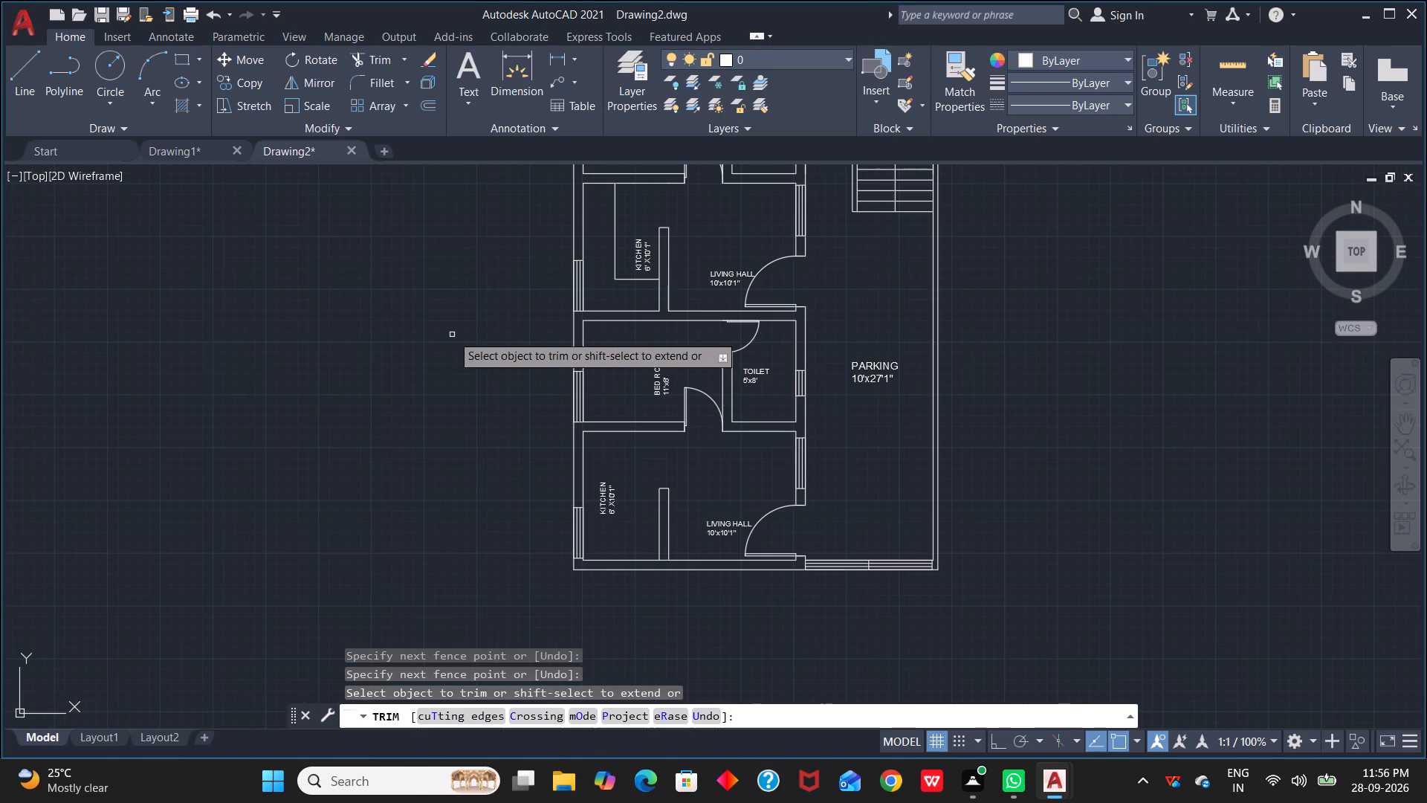
key("h")
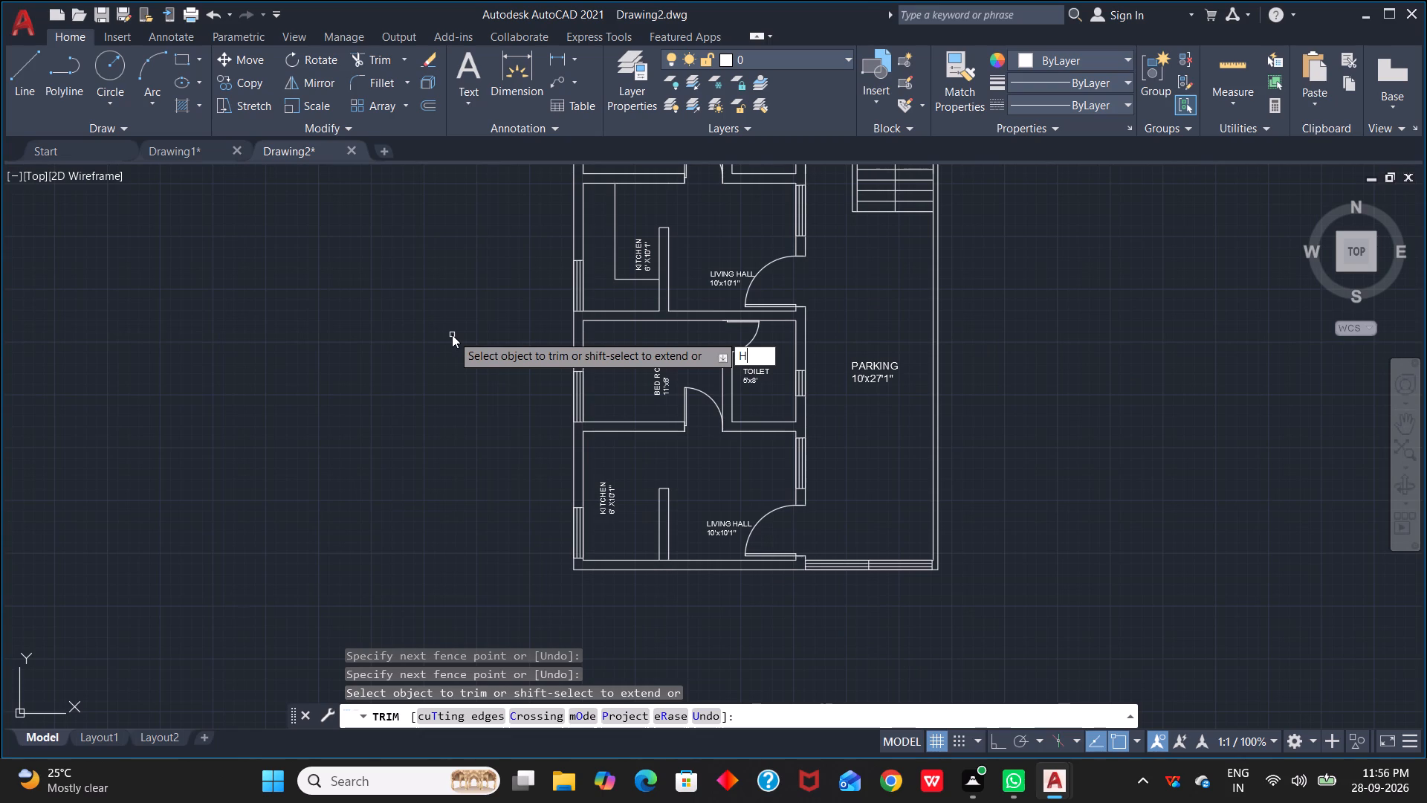
key("space")
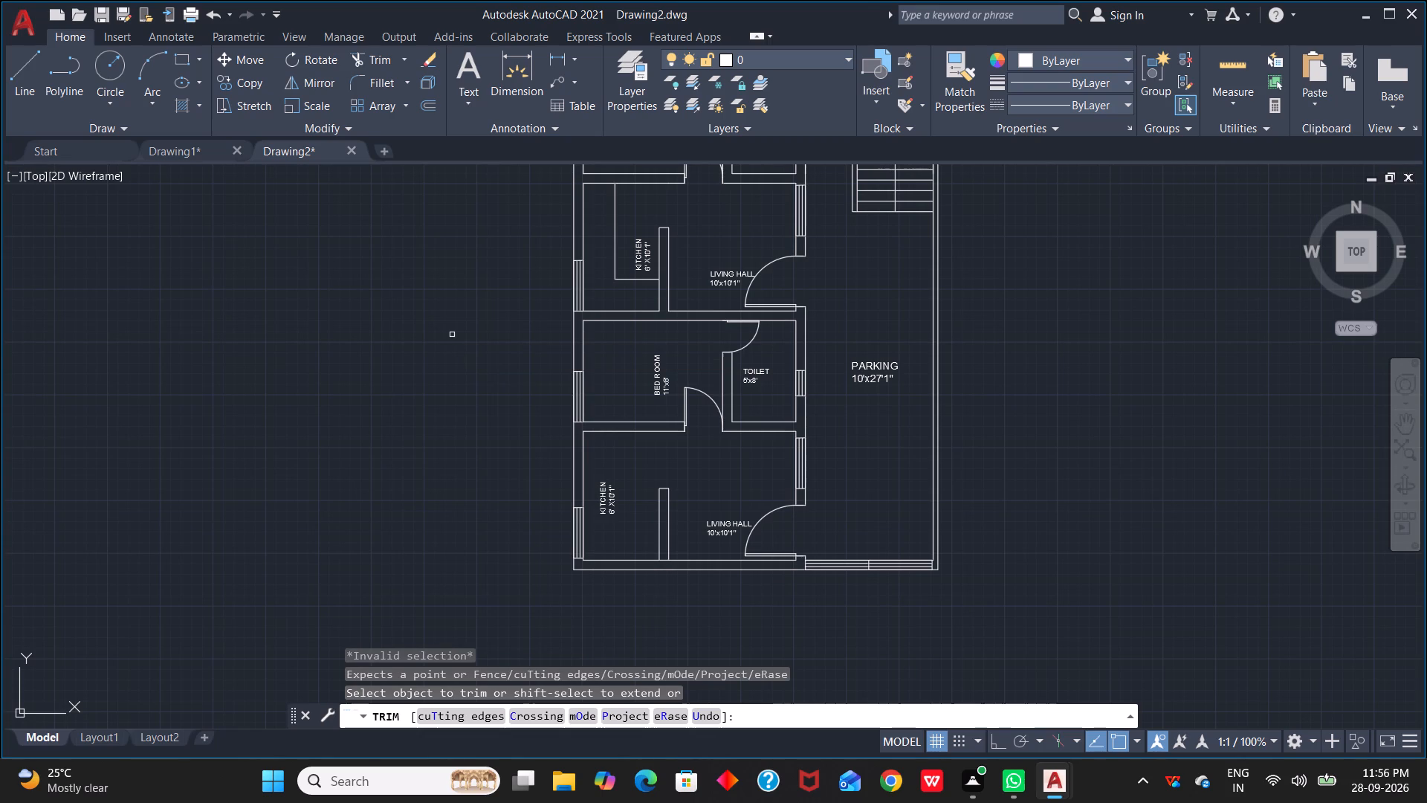
key("Escape")
key("Escape")
key("Escape")
Hatch the L-shaped counter in the upper kitchen with the SOLID pattern.
type("H")
key("space")
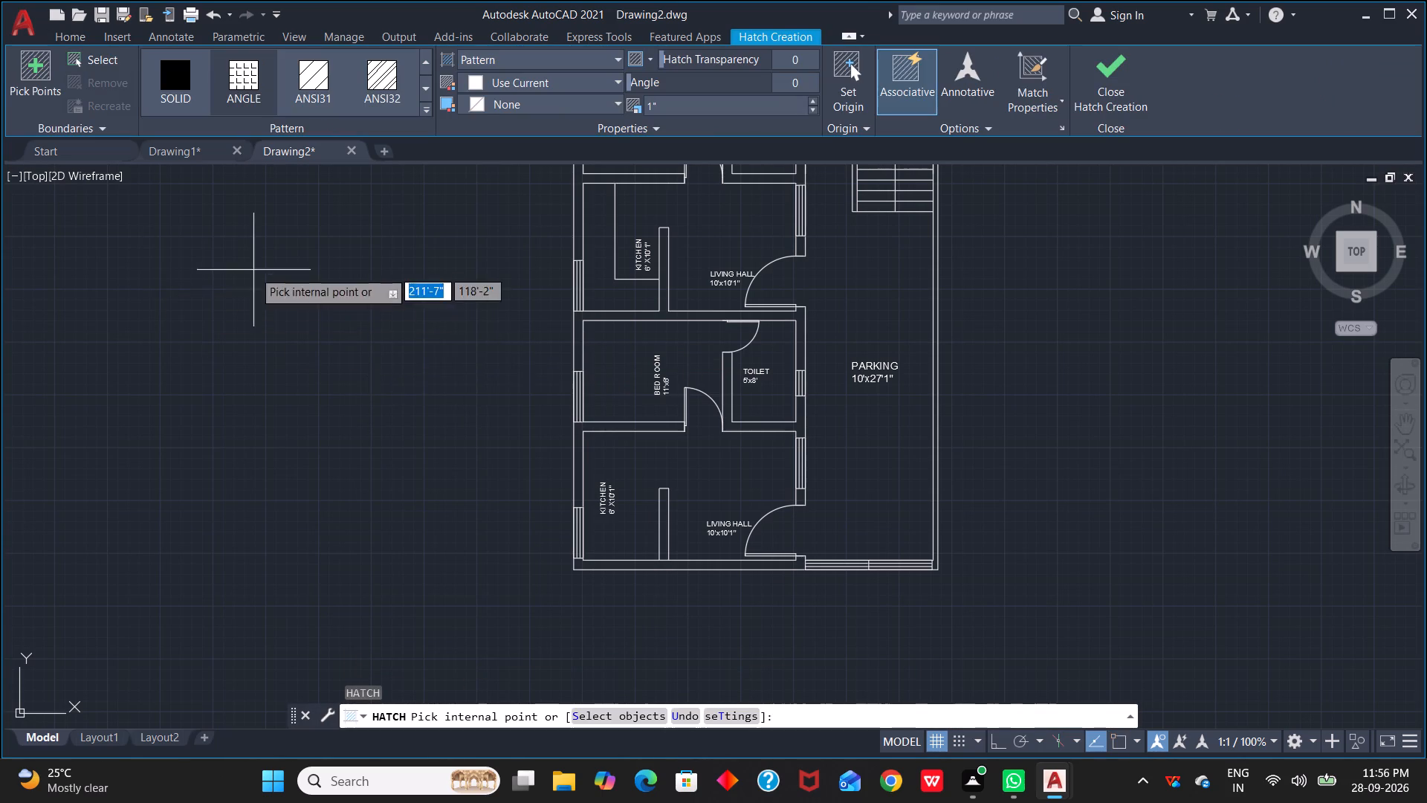
left_click(180, 74)
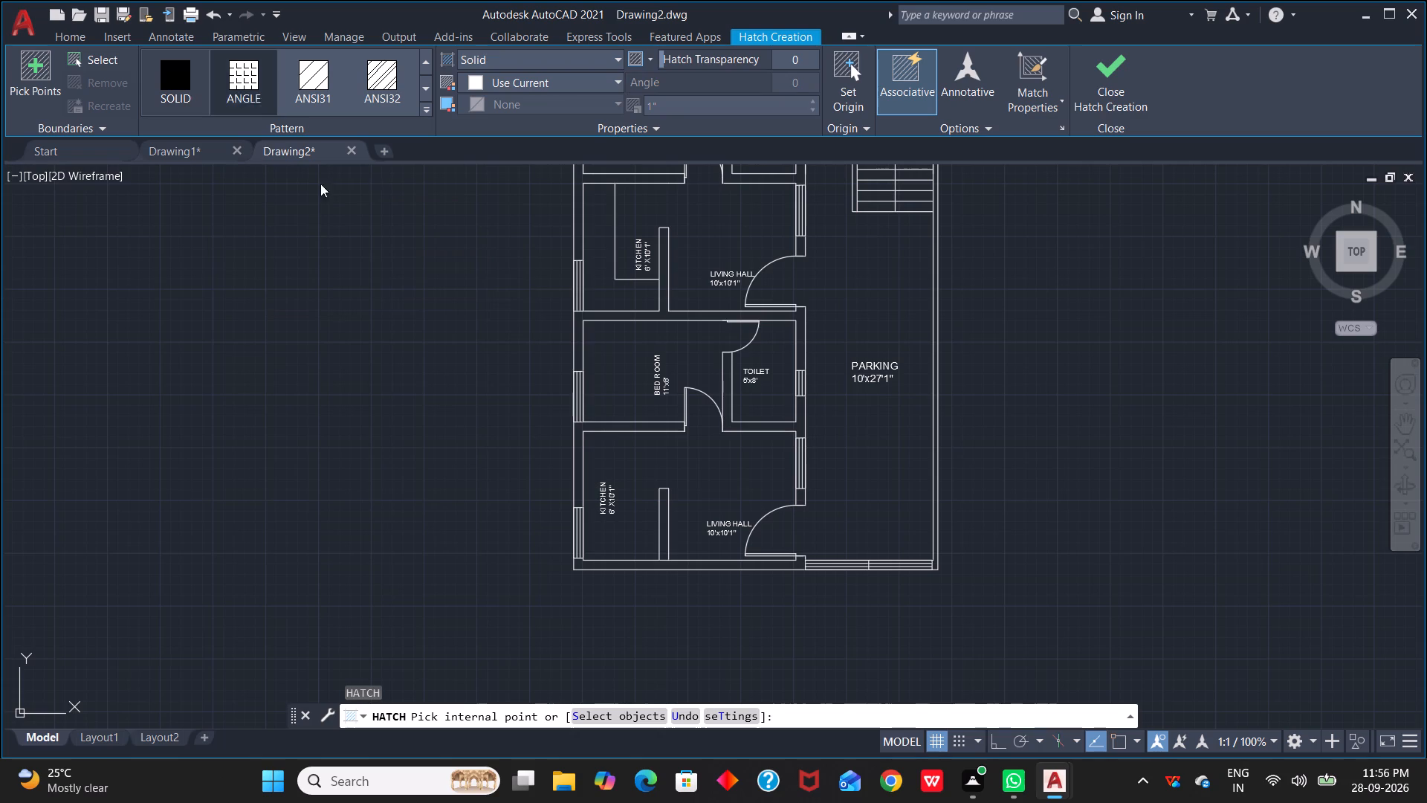
left_click(591, 264)
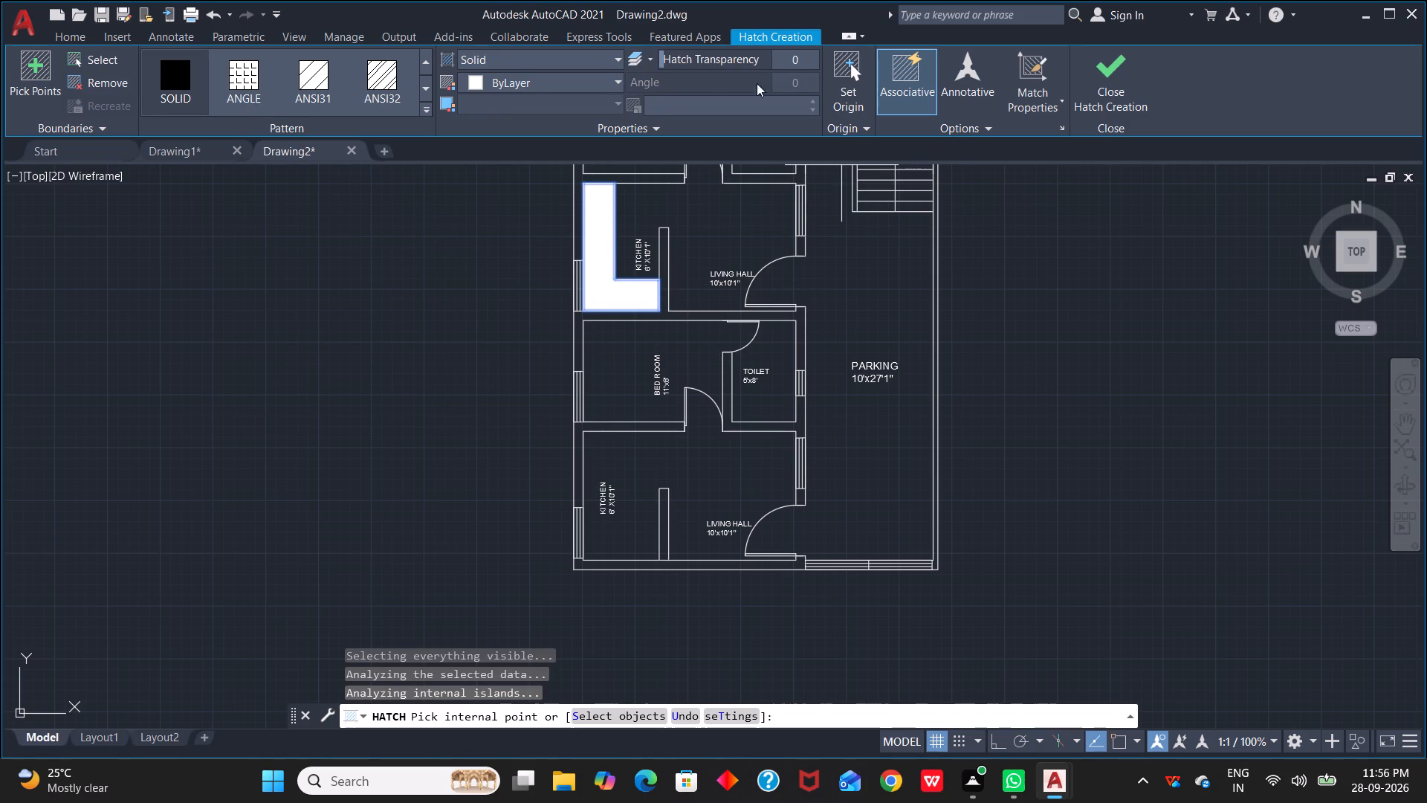
left_click(198, 89)
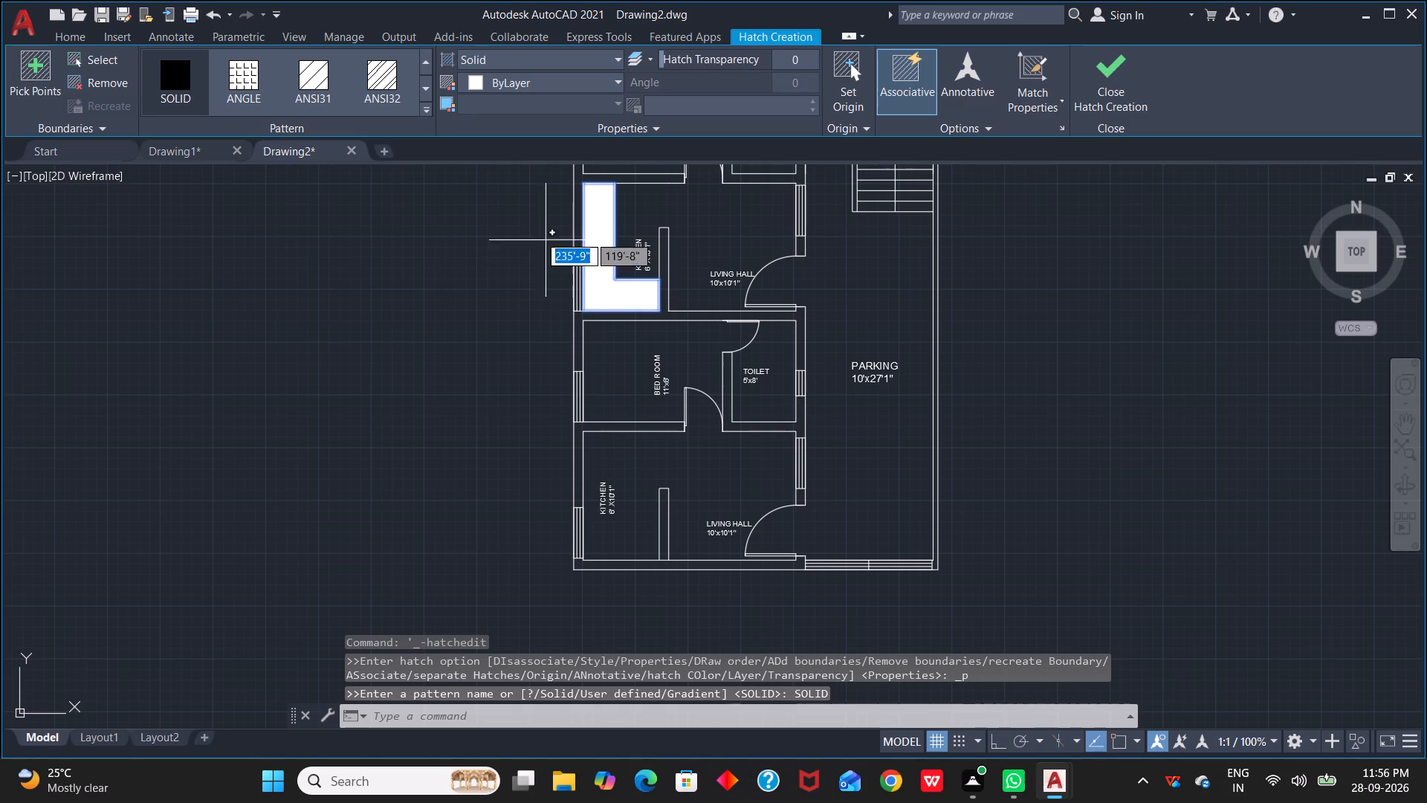
left_click(450, 102)
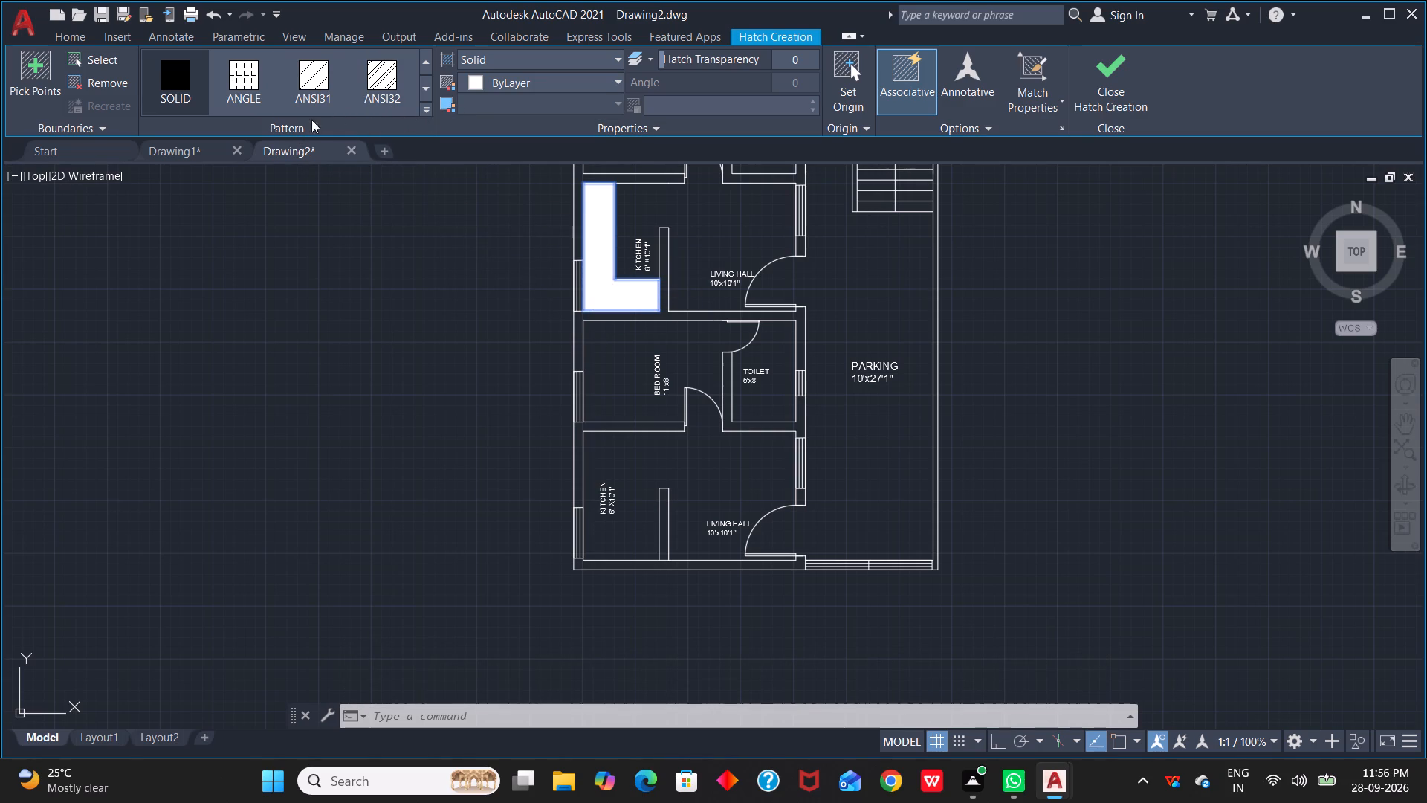
left_click(471, 287)
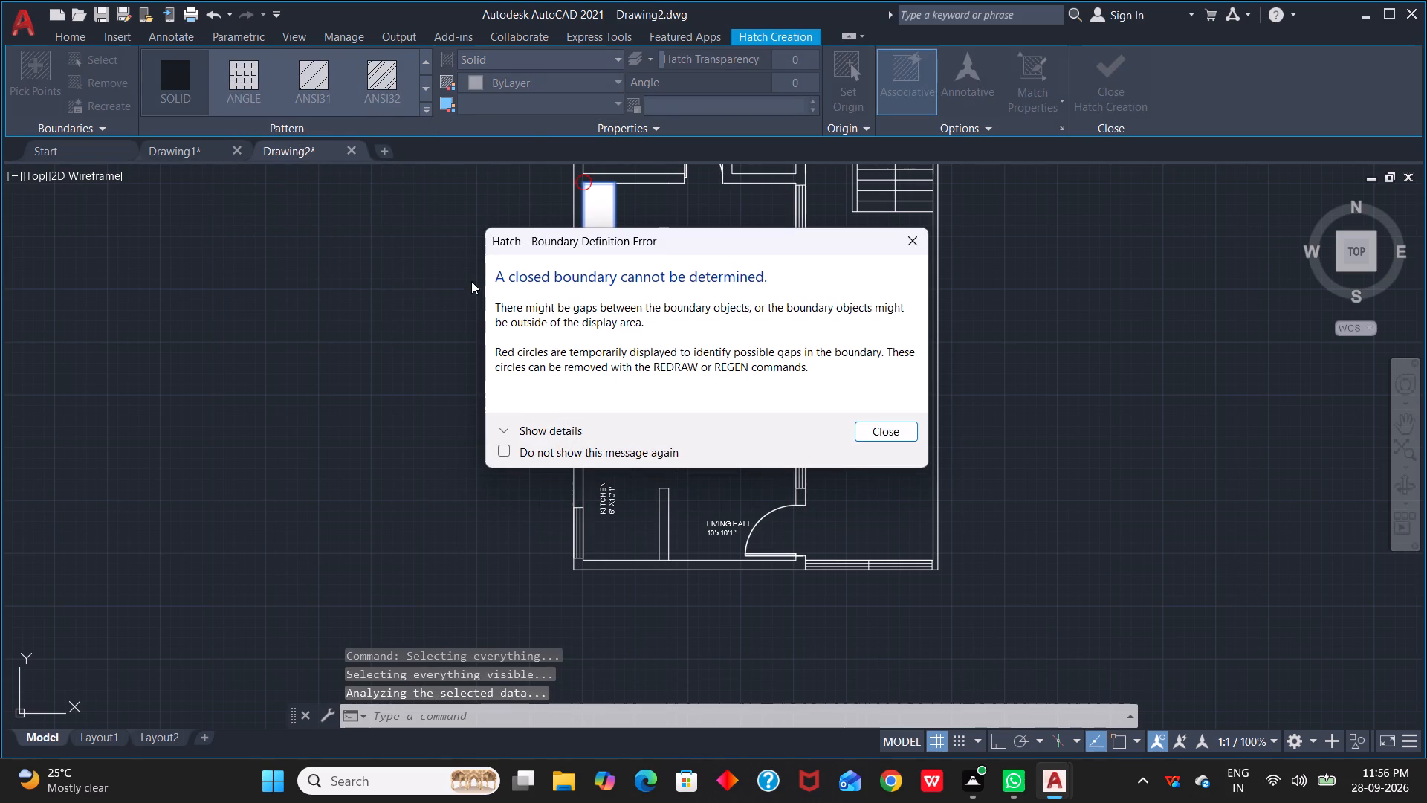
left_click(916, 236)
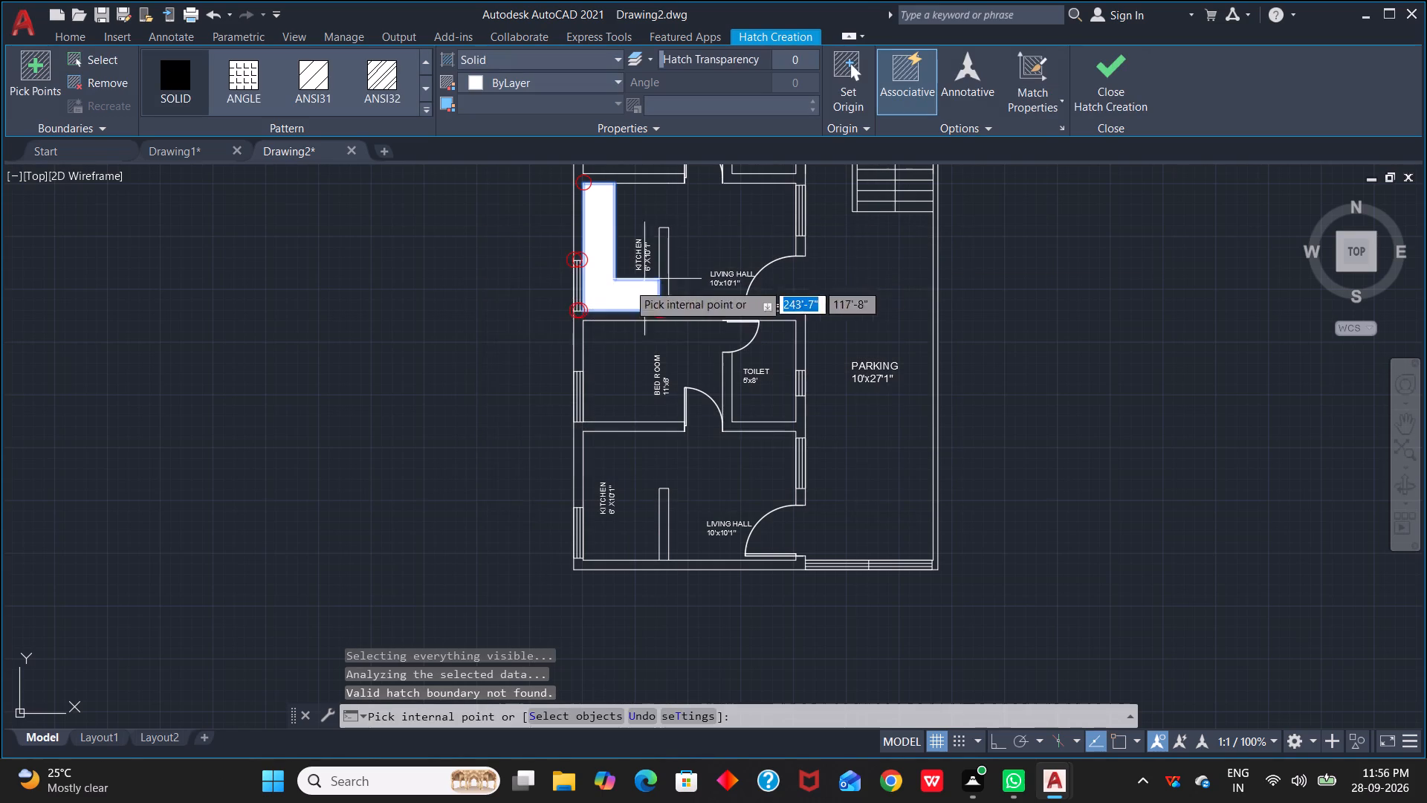
key("Escape")
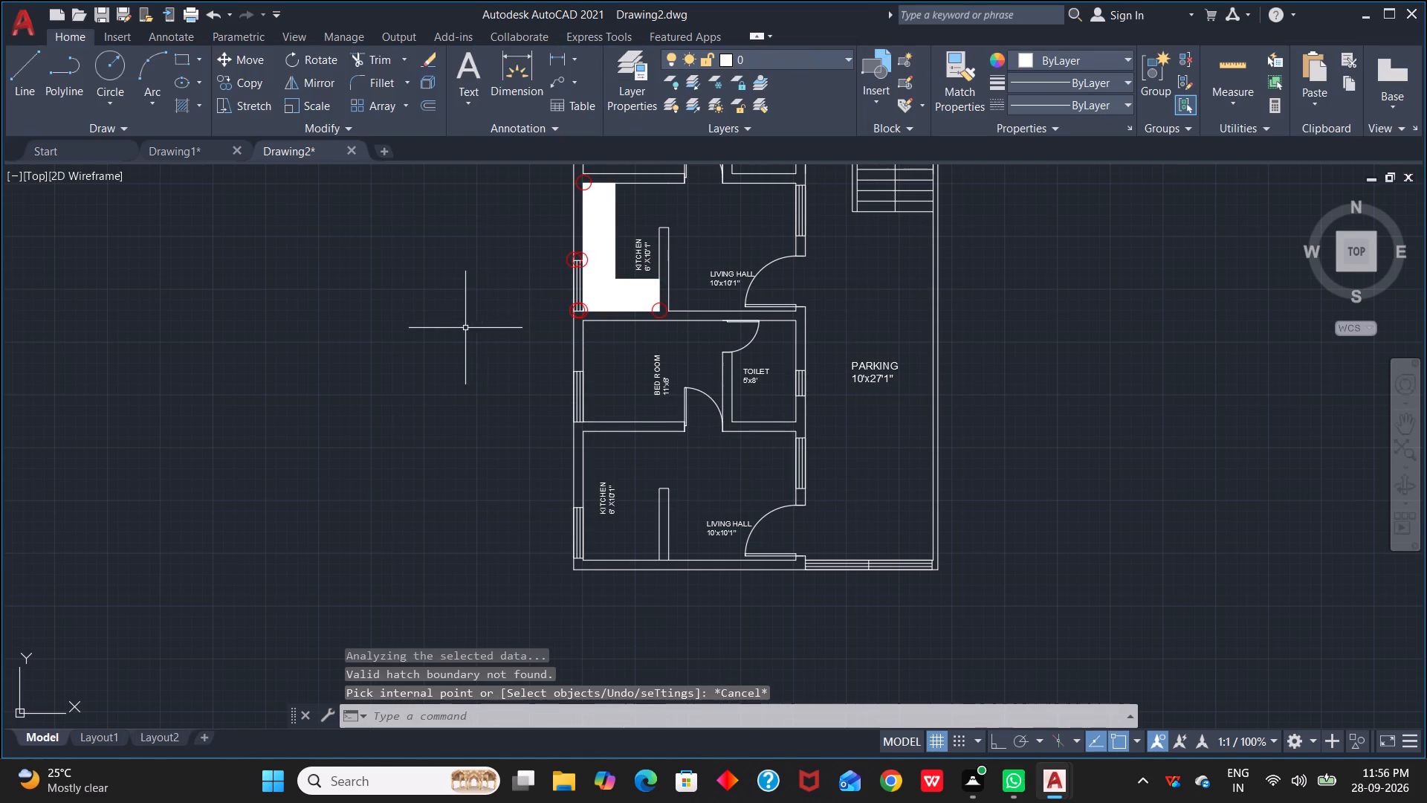
key("Escape")
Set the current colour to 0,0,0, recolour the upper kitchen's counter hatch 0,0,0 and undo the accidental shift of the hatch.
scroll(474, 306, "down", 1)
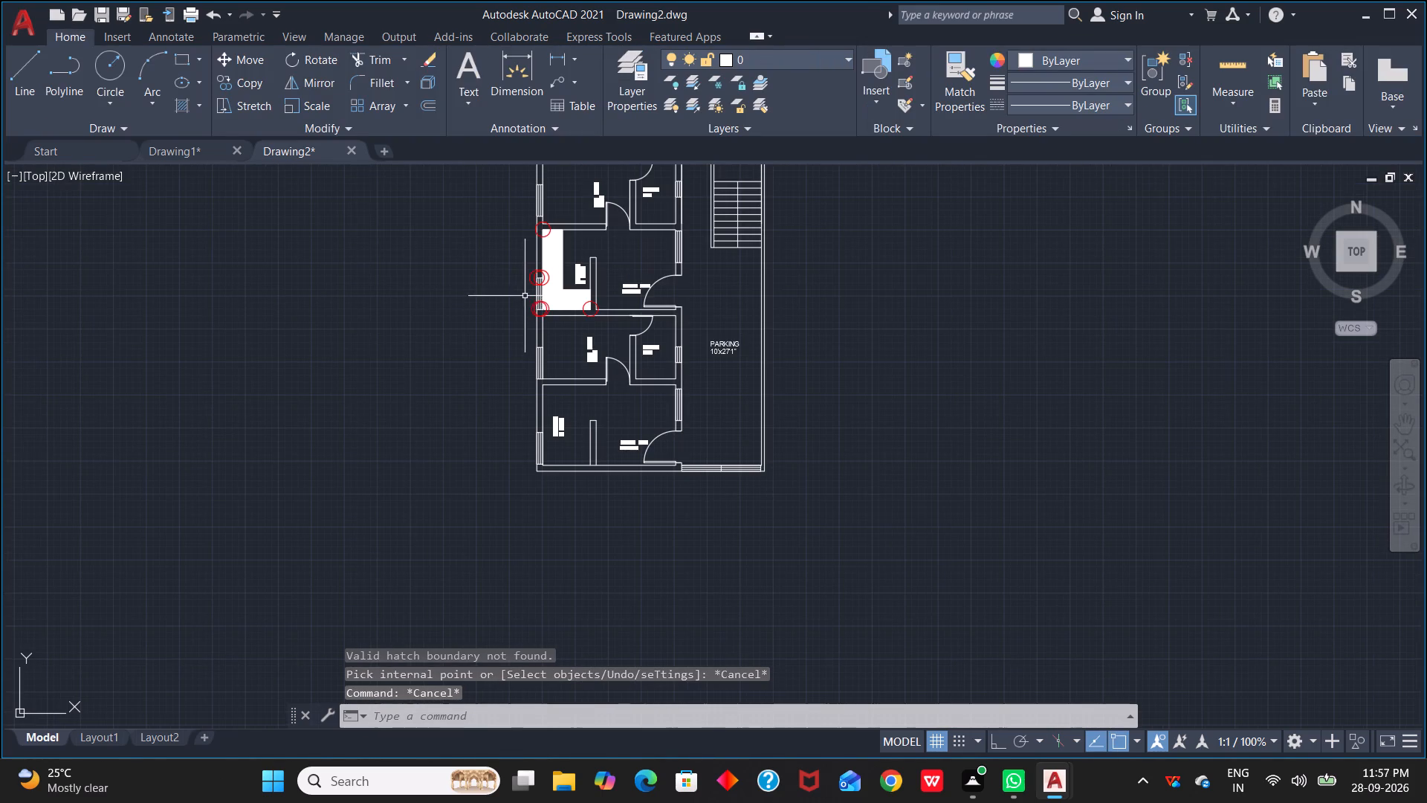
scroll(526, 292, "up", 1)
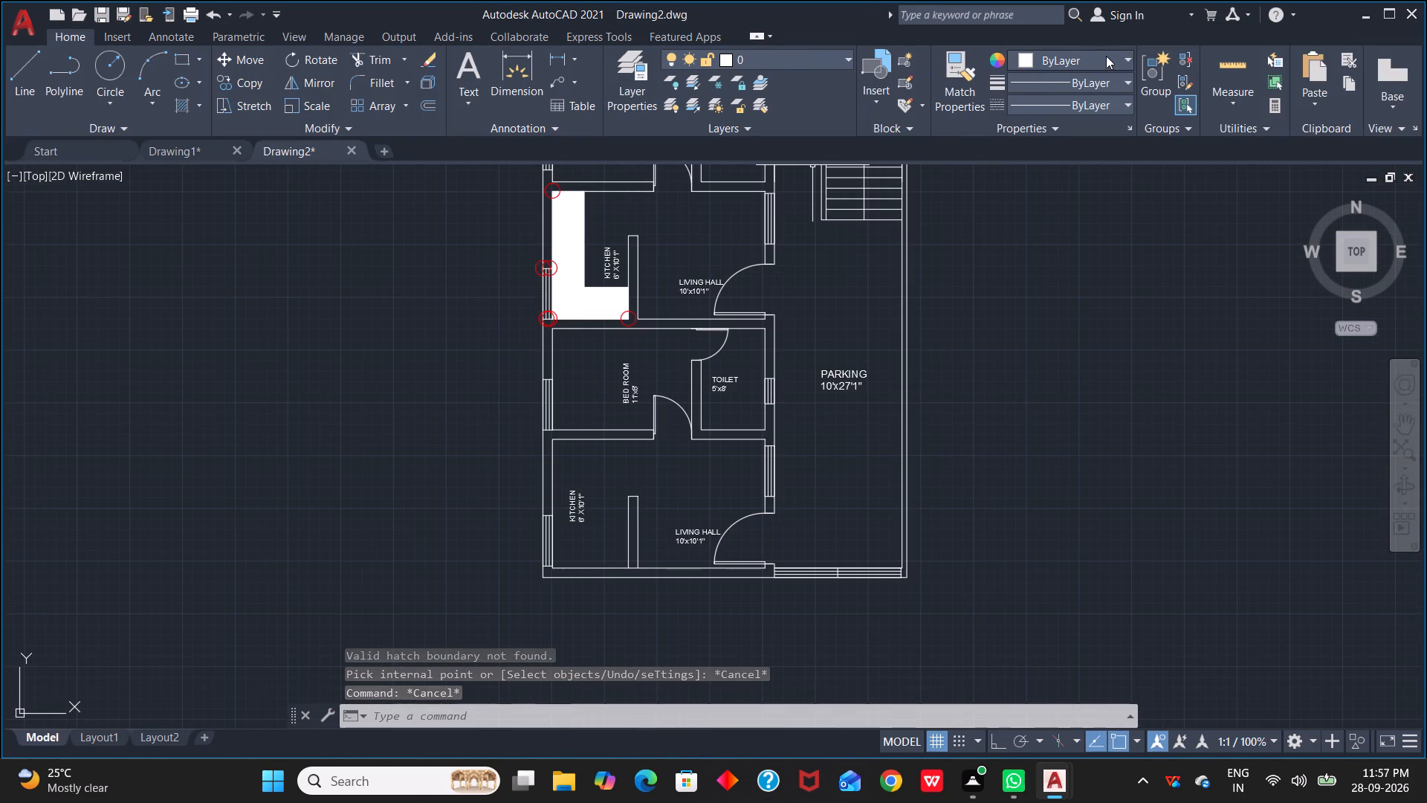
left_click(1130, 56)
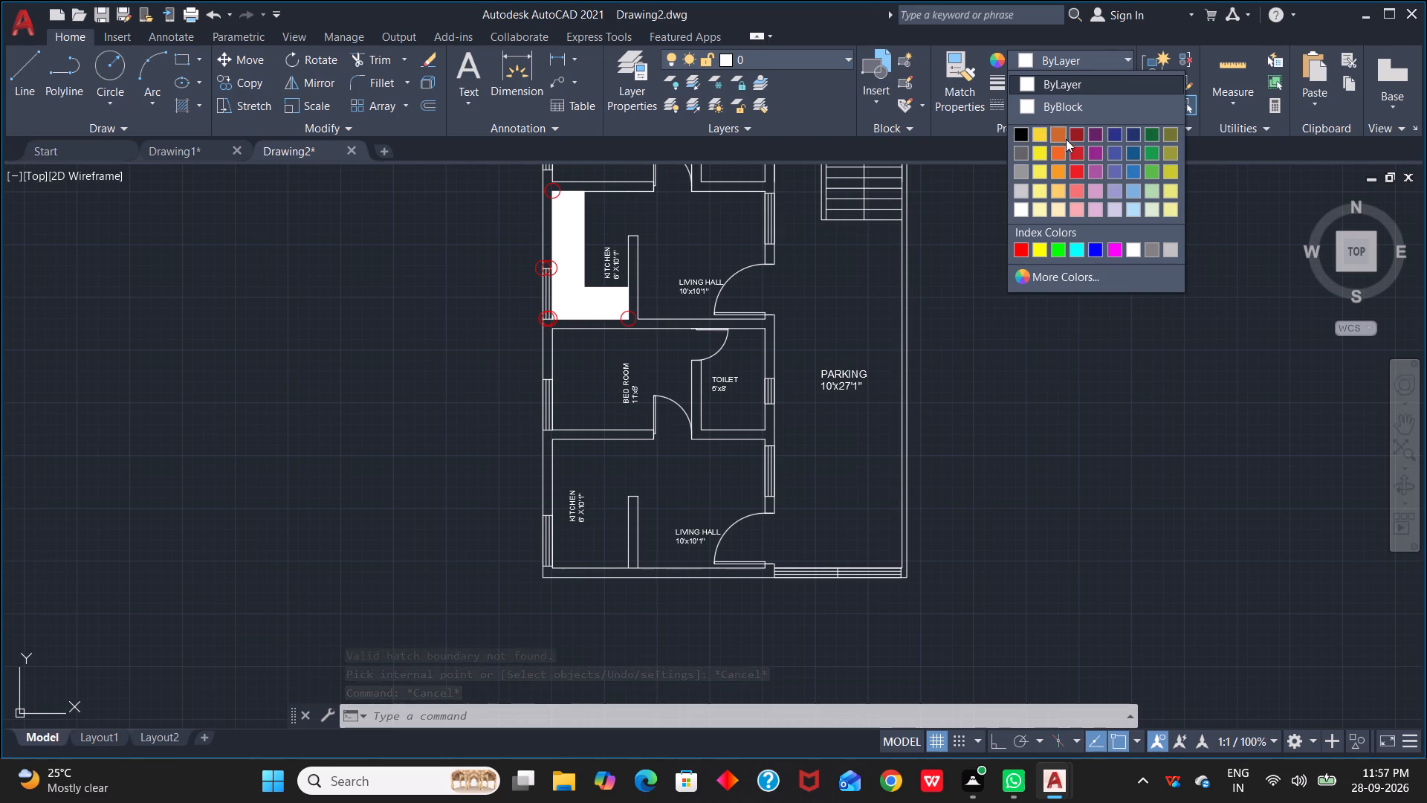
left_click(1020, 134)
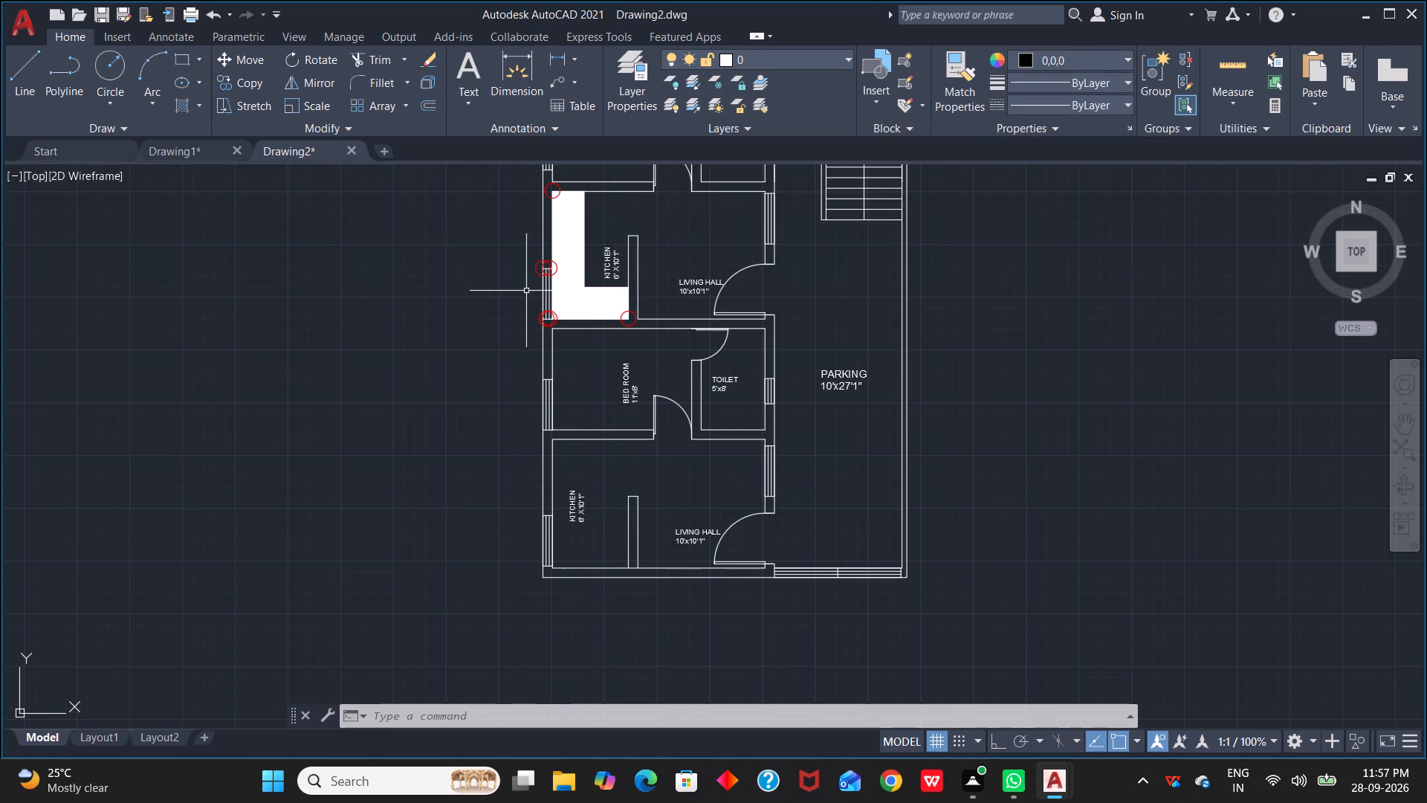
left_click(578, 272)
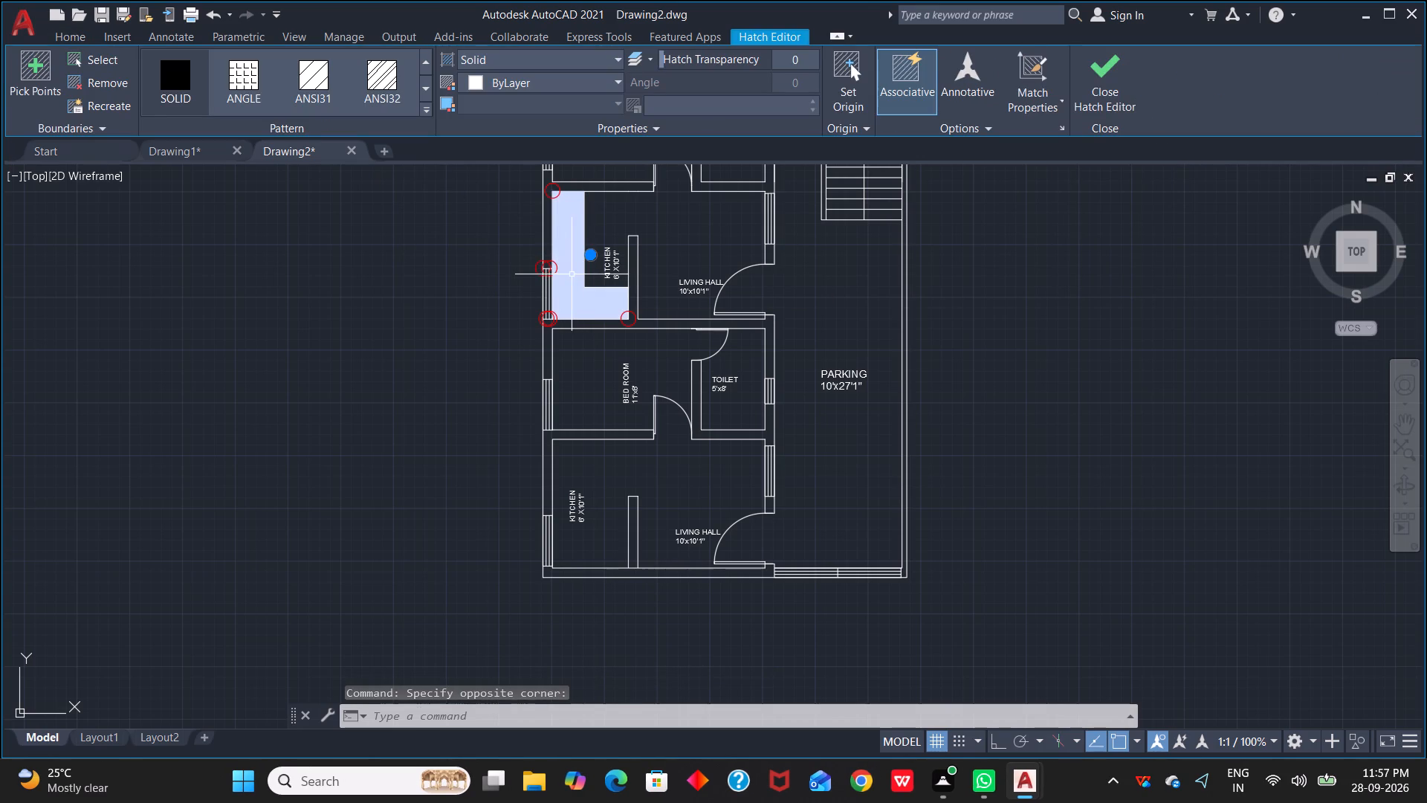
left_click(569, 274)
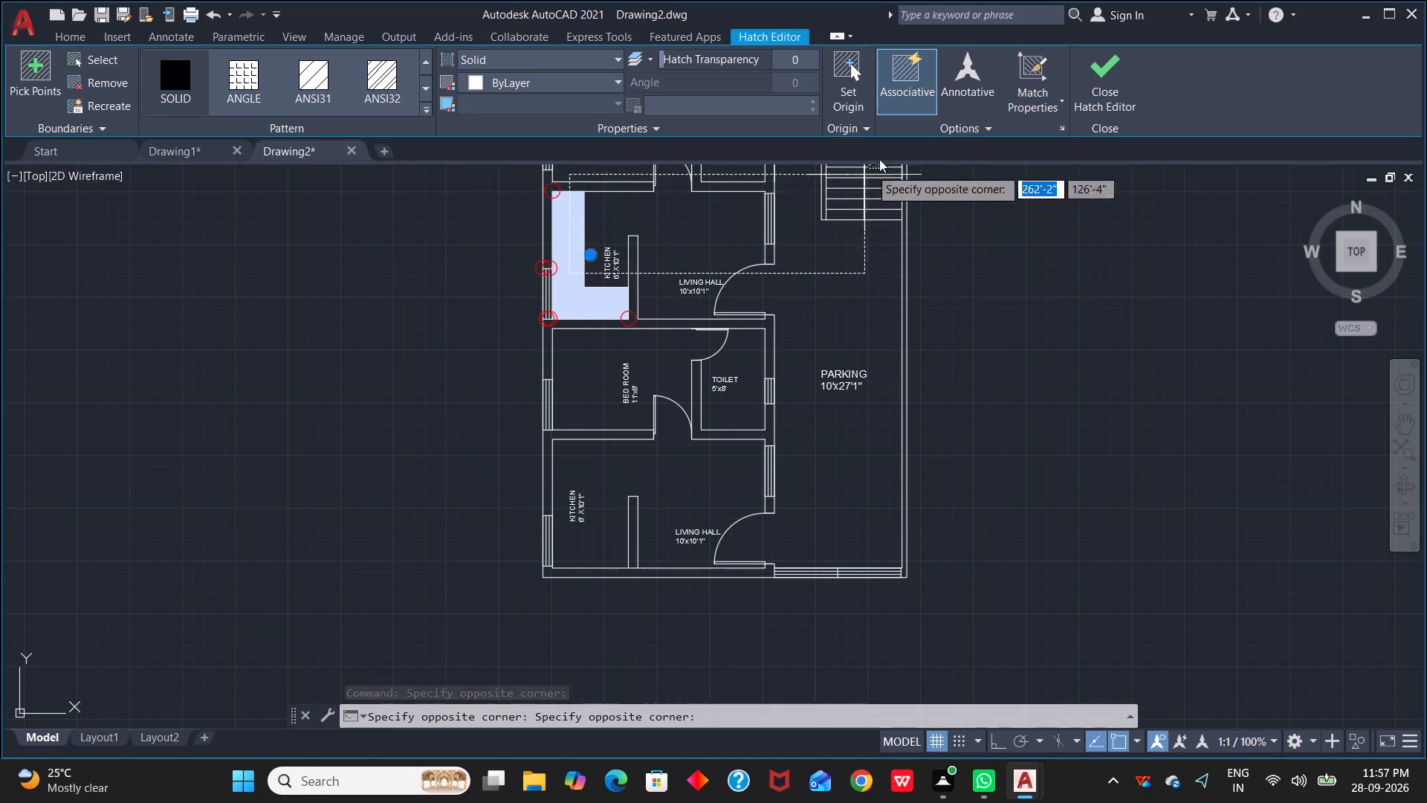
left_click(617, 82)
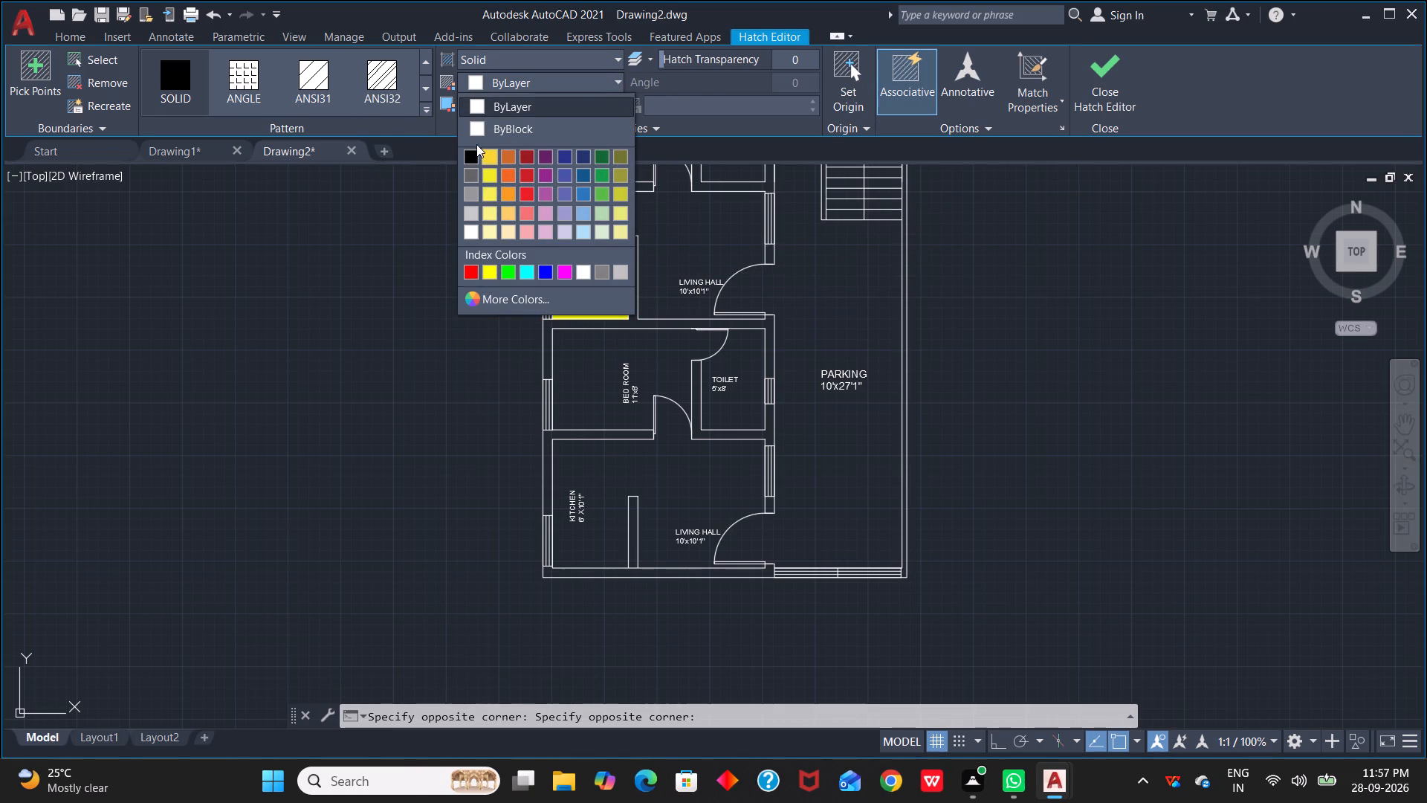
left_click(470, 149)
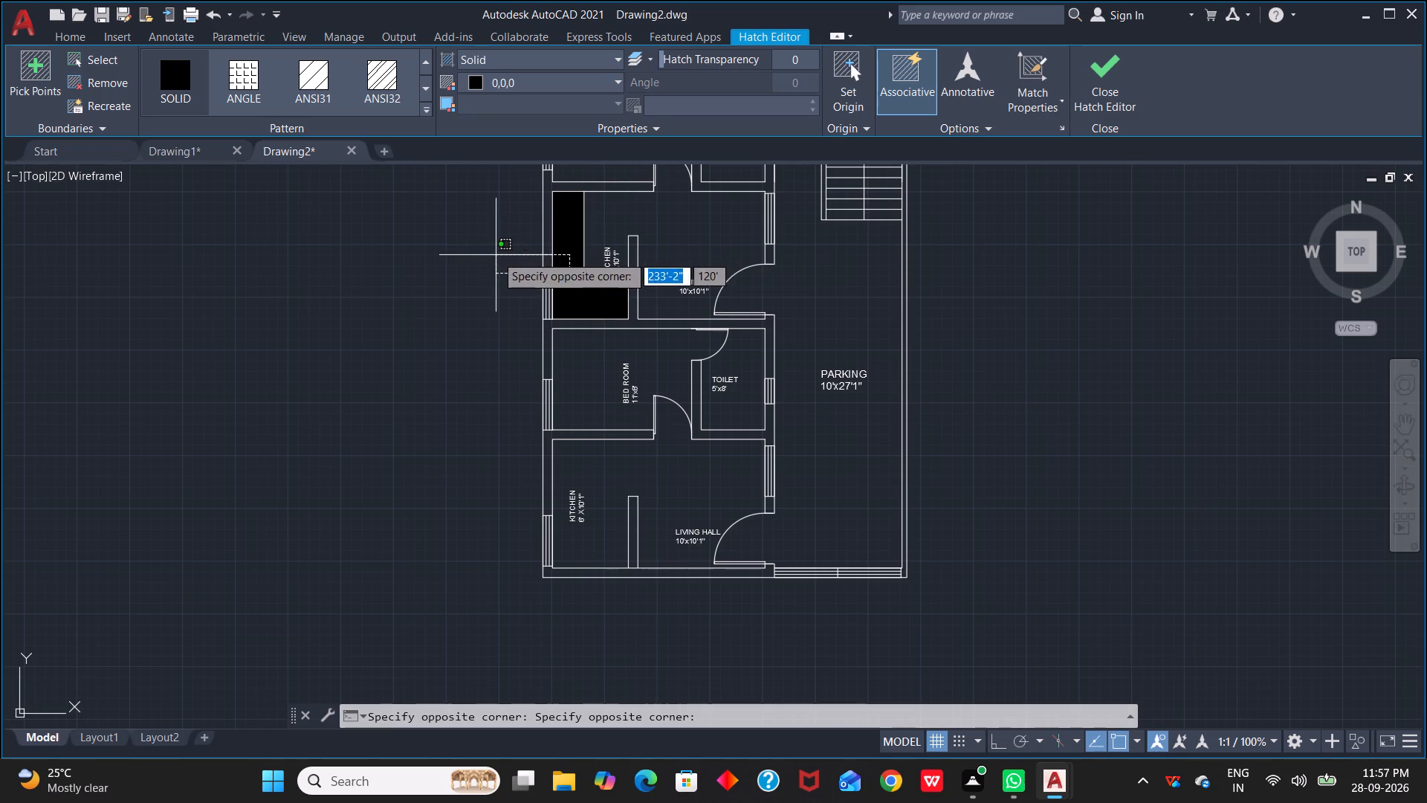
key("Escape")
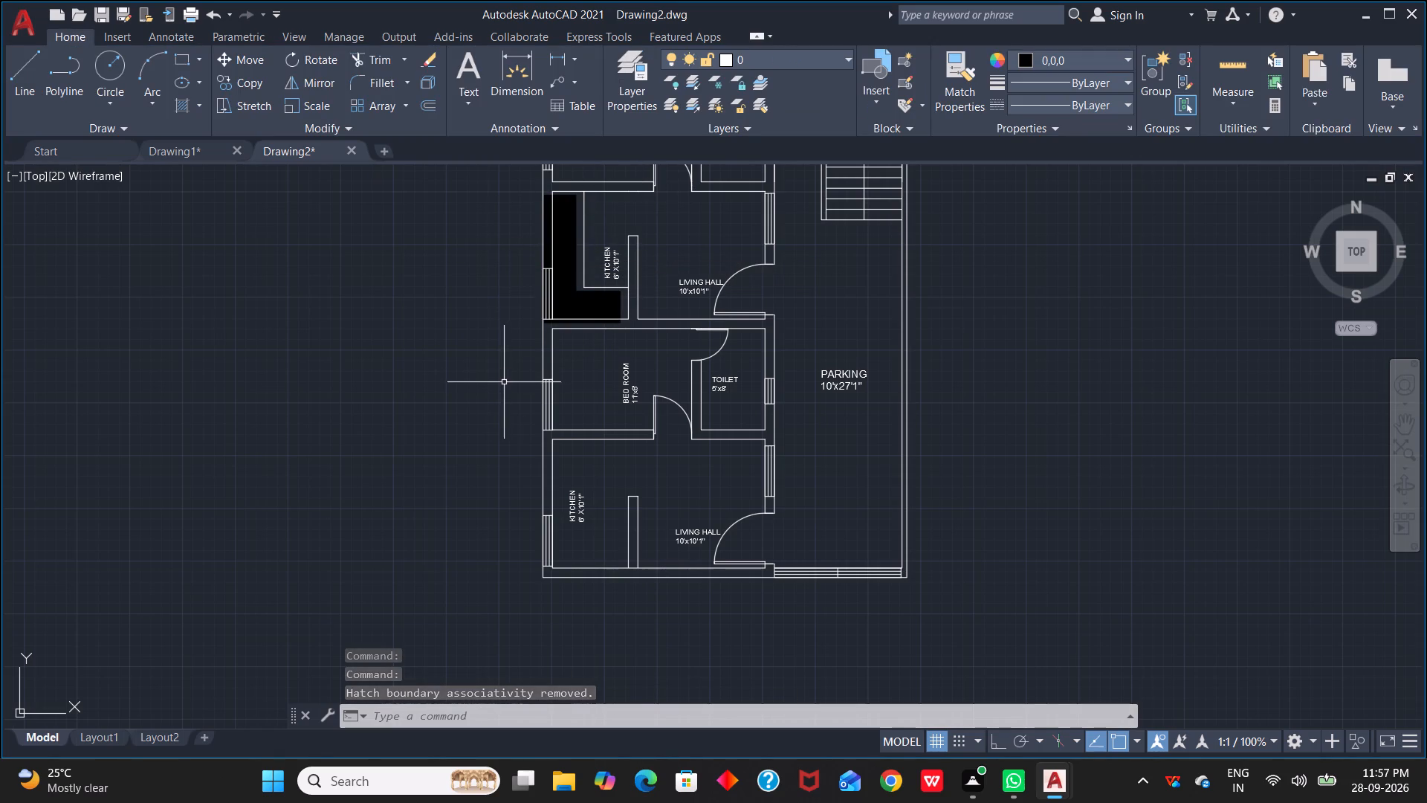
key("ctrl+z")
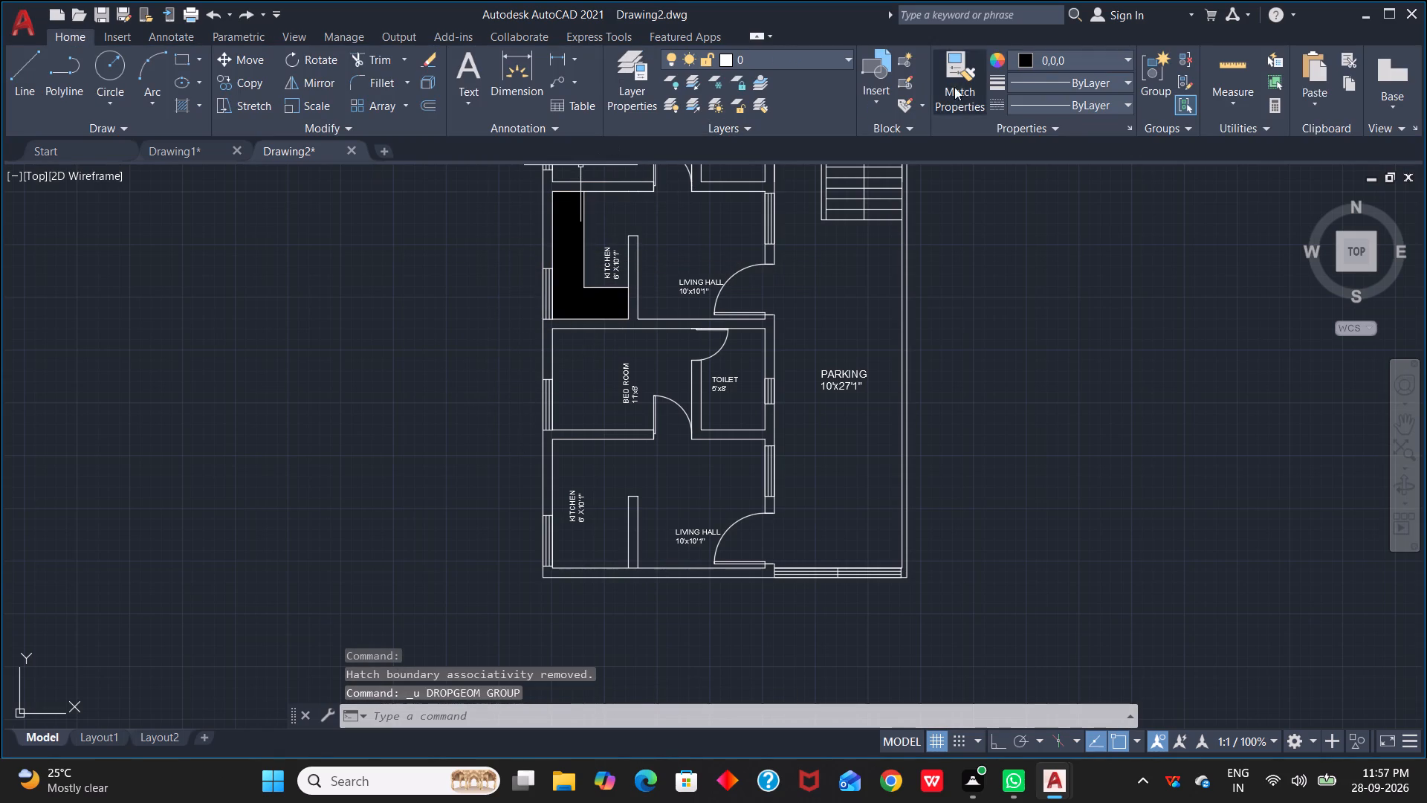
Set the current colour to 8 and recolour the upper kitchen's L-shaped counter hatch dark grey.
left_click(1127, 59)
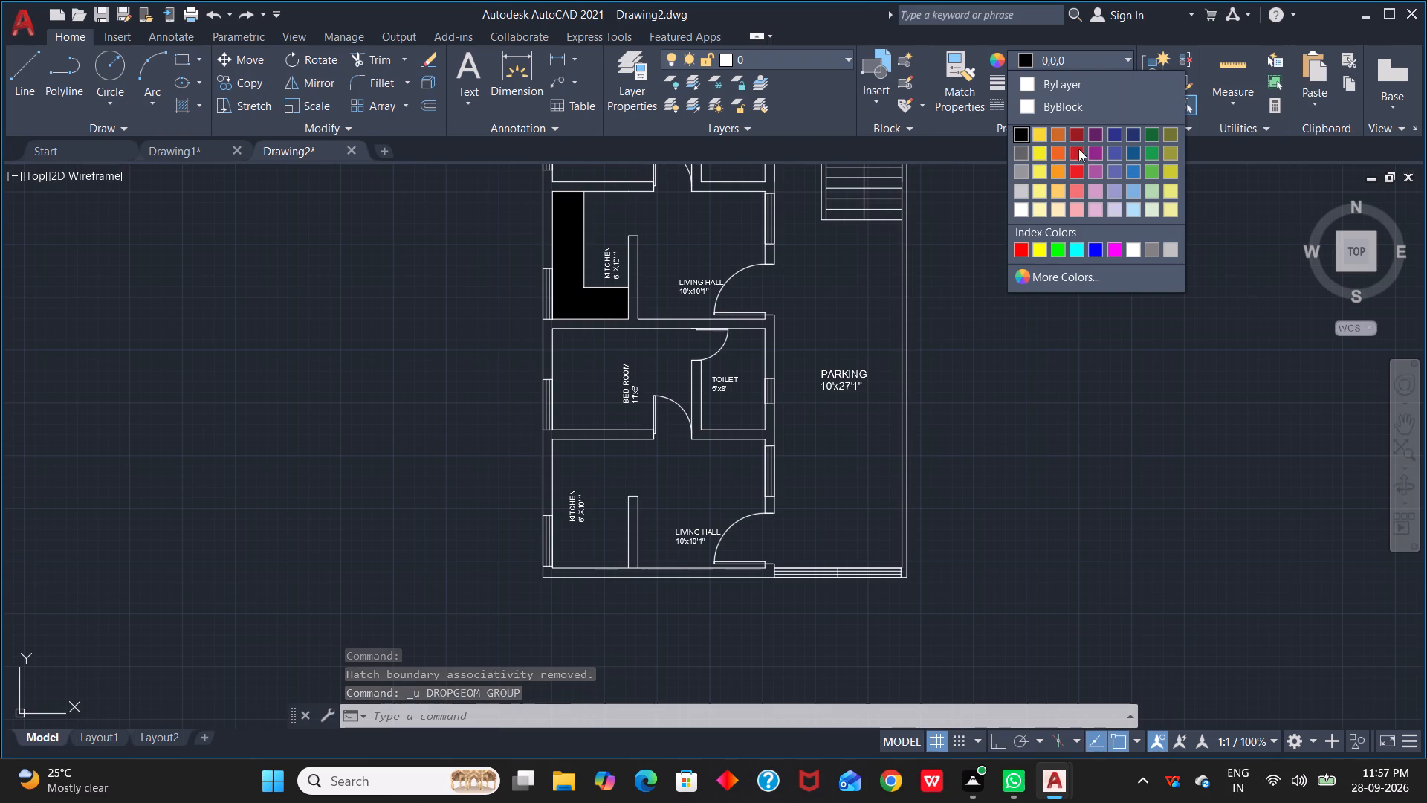
left_click(1148, 249)
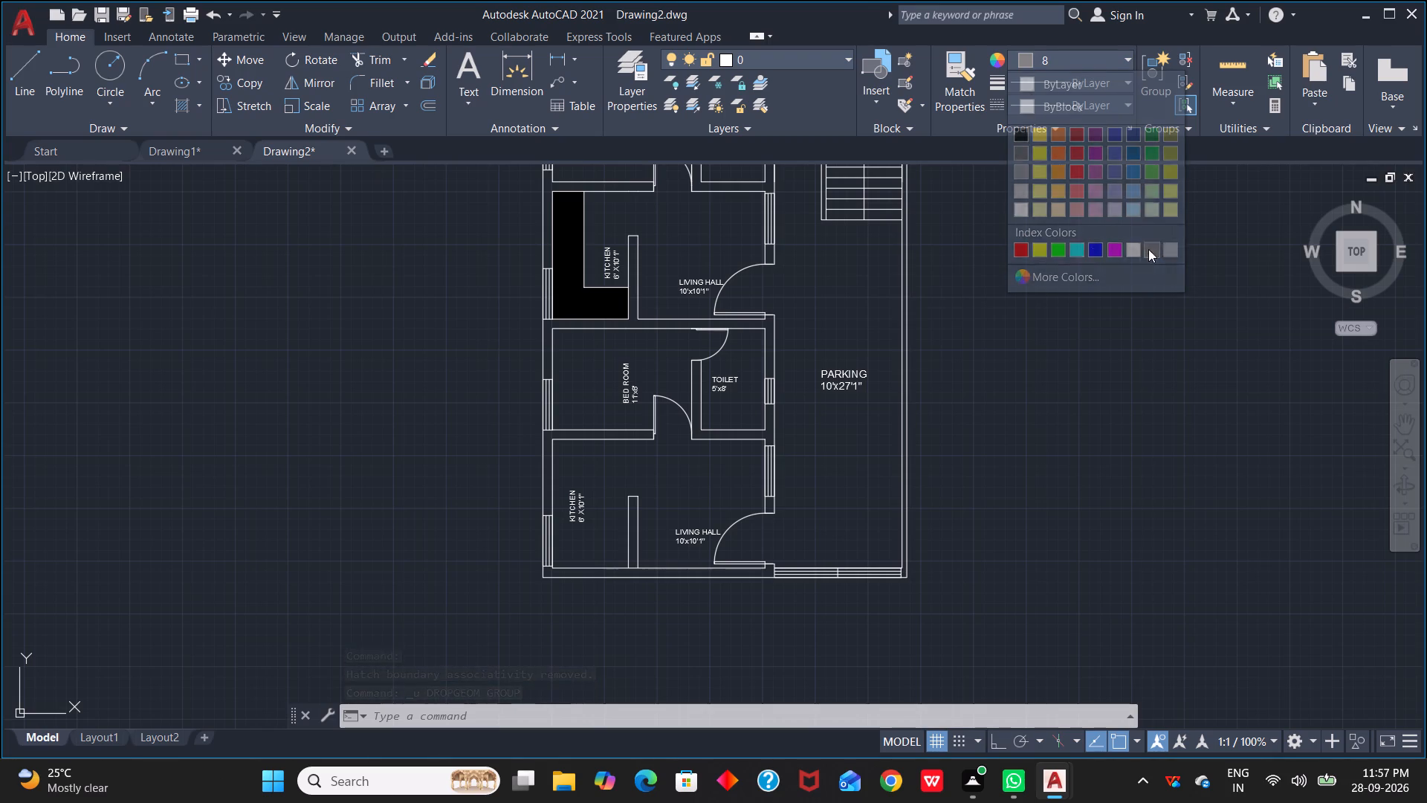
left_click(562, 287)
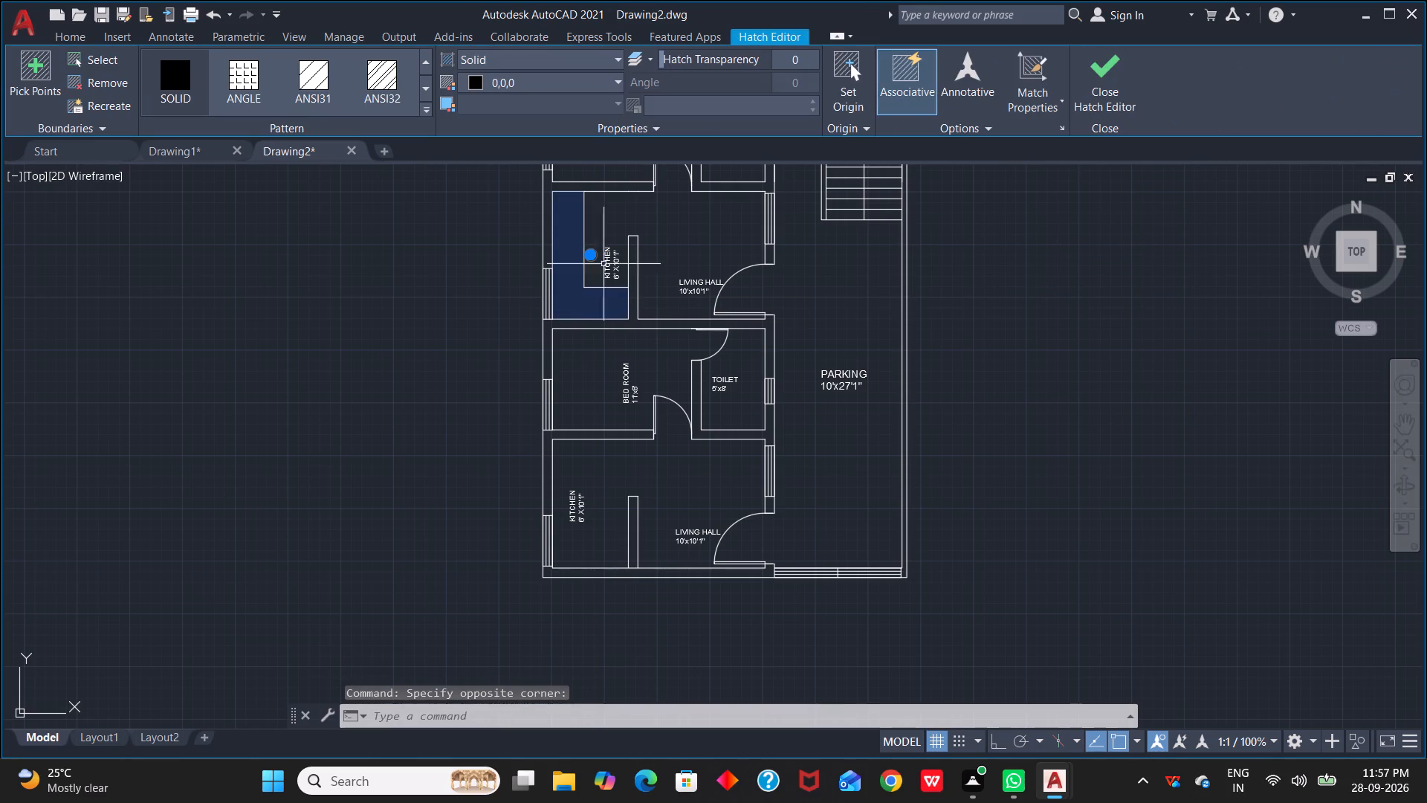
left_click(613, 81)
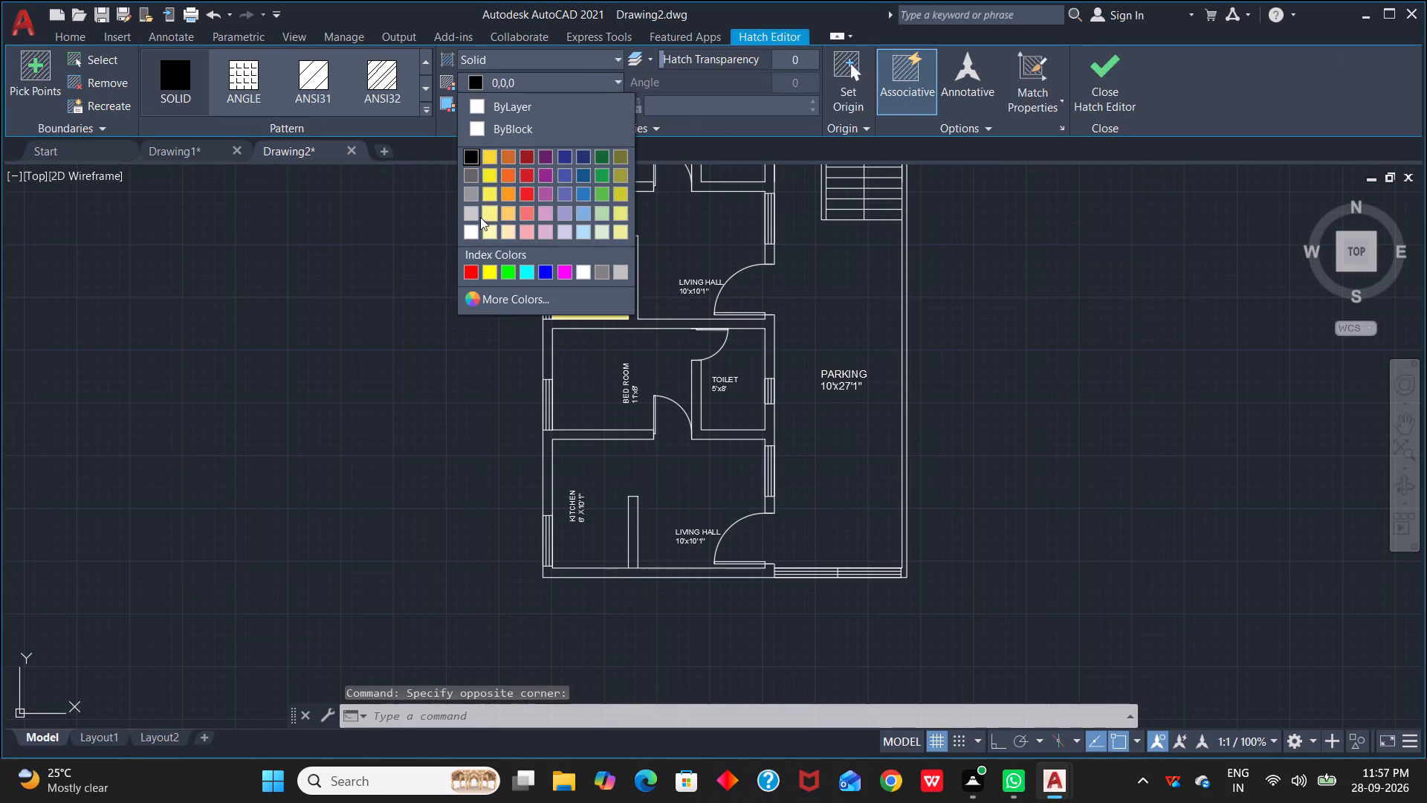
left_click(471, 171)
key("Escape")
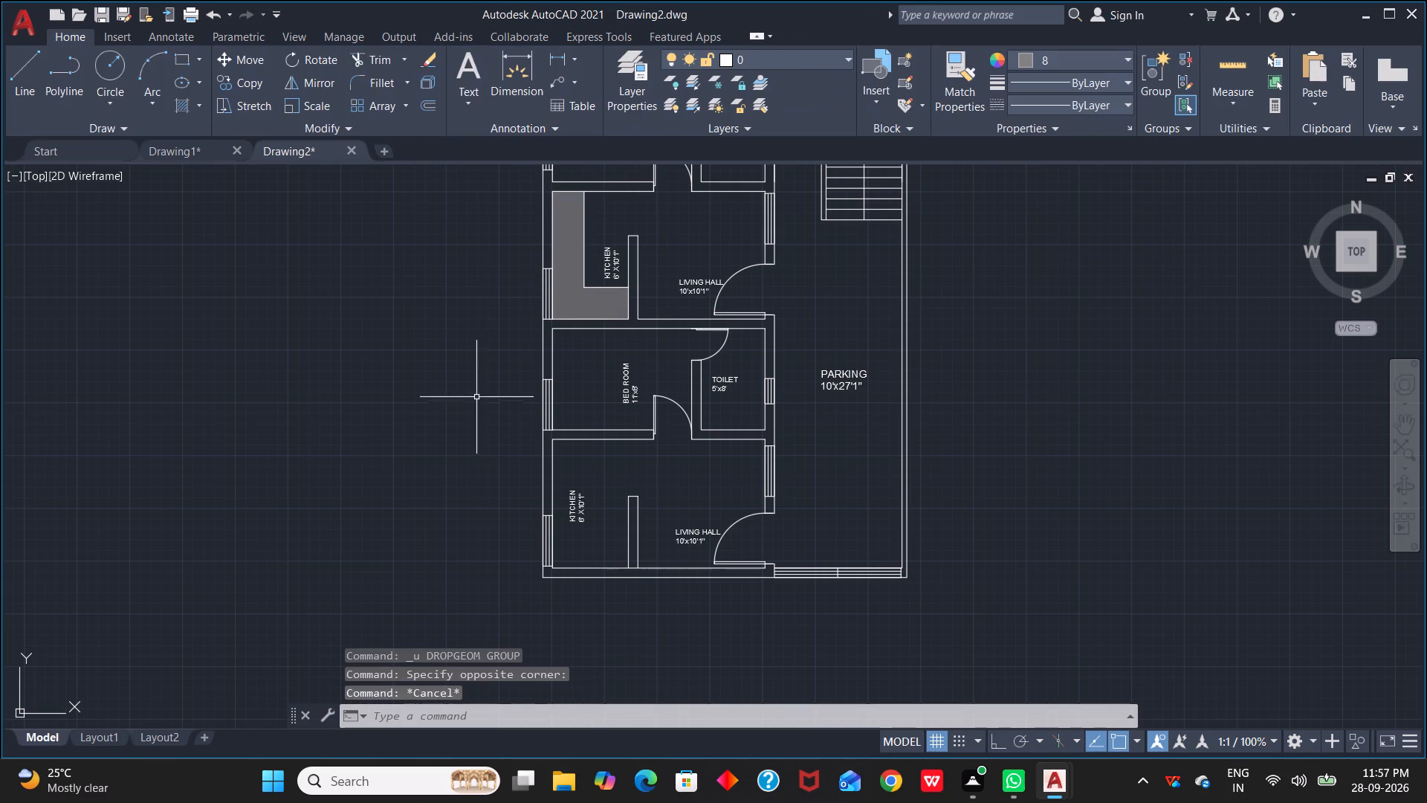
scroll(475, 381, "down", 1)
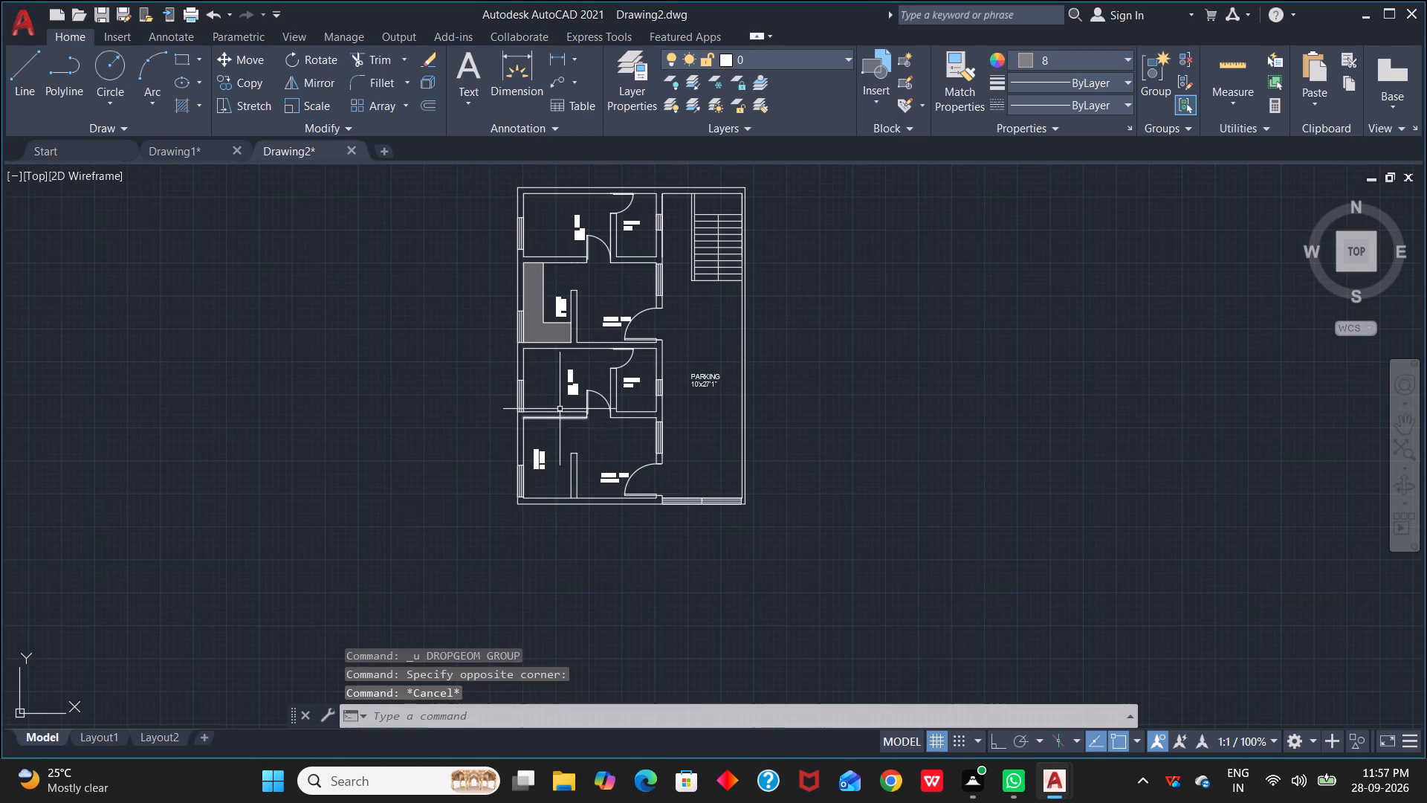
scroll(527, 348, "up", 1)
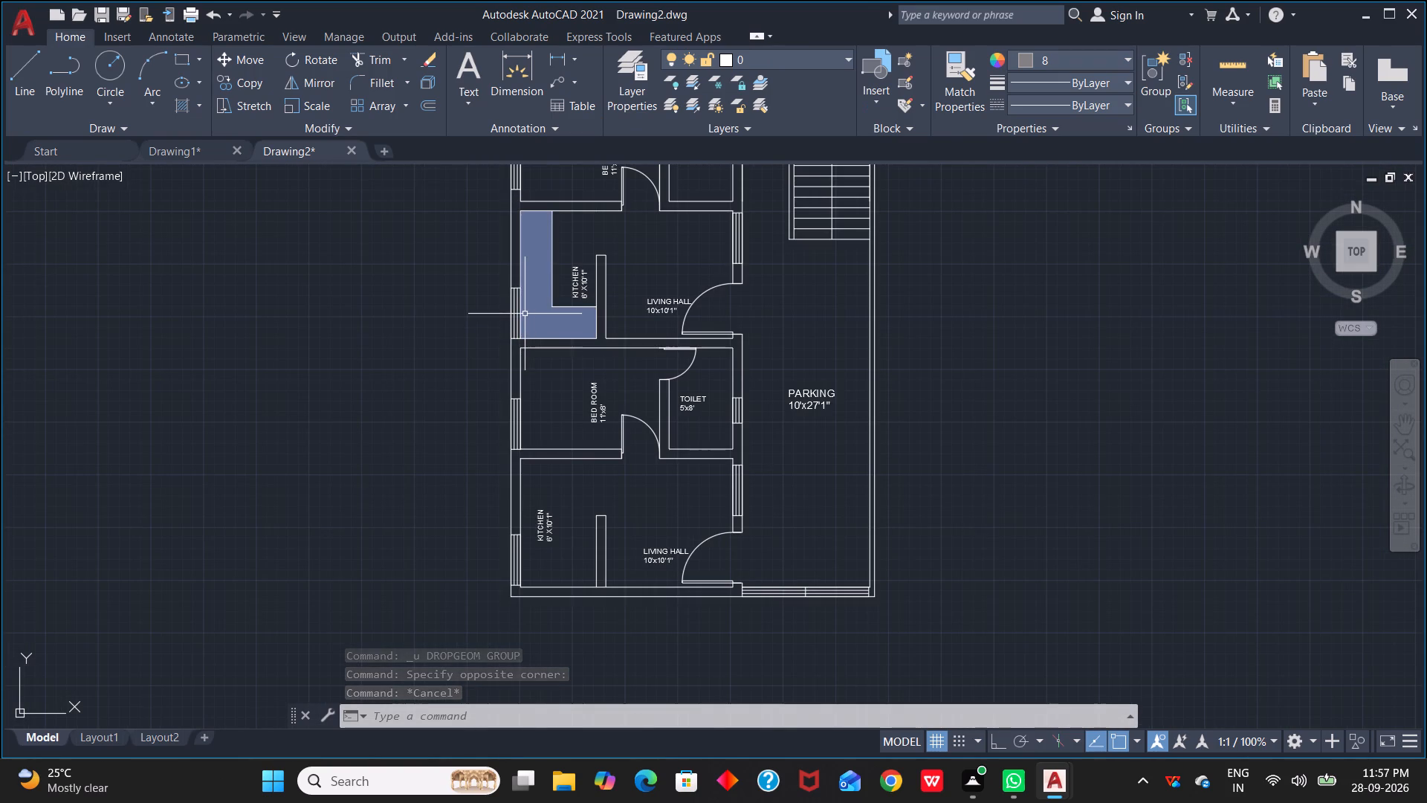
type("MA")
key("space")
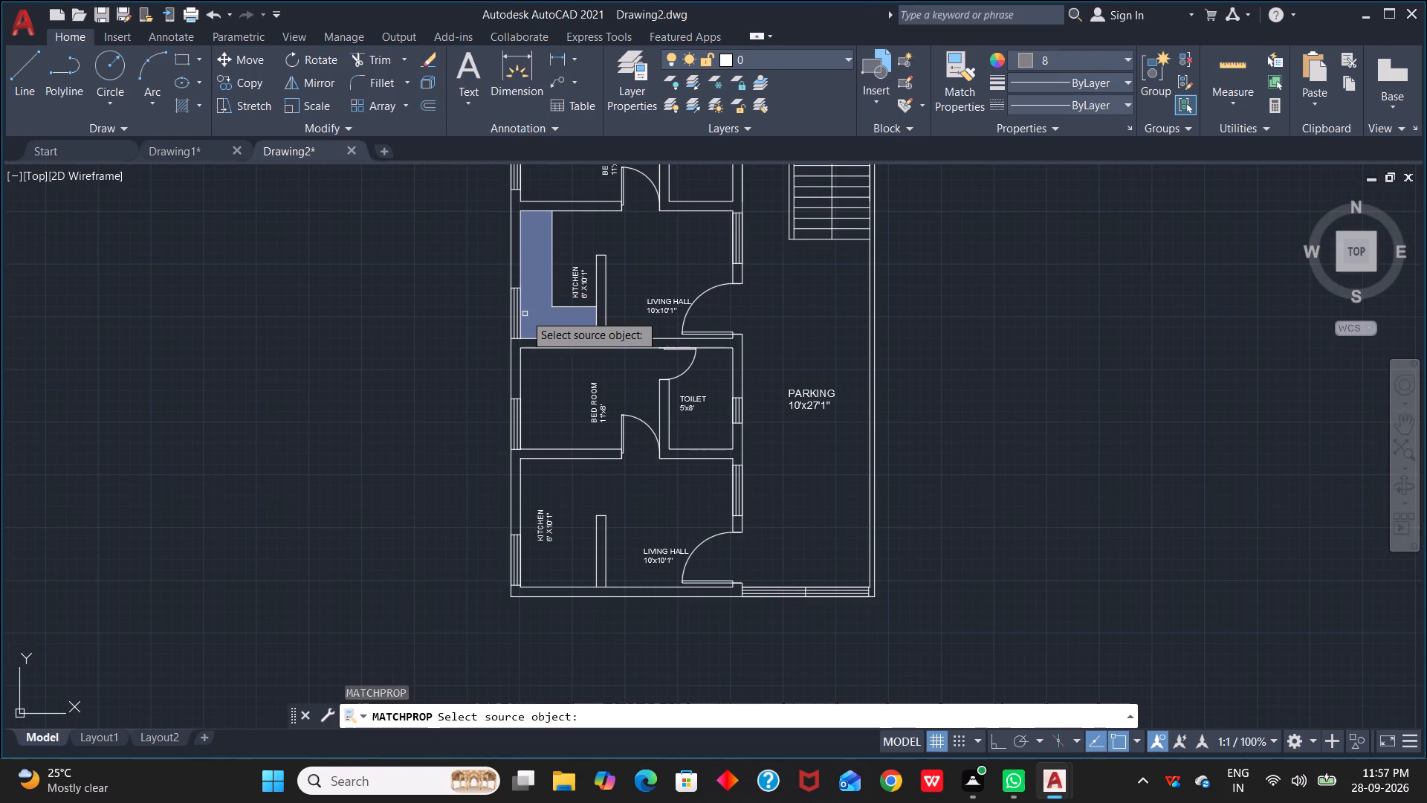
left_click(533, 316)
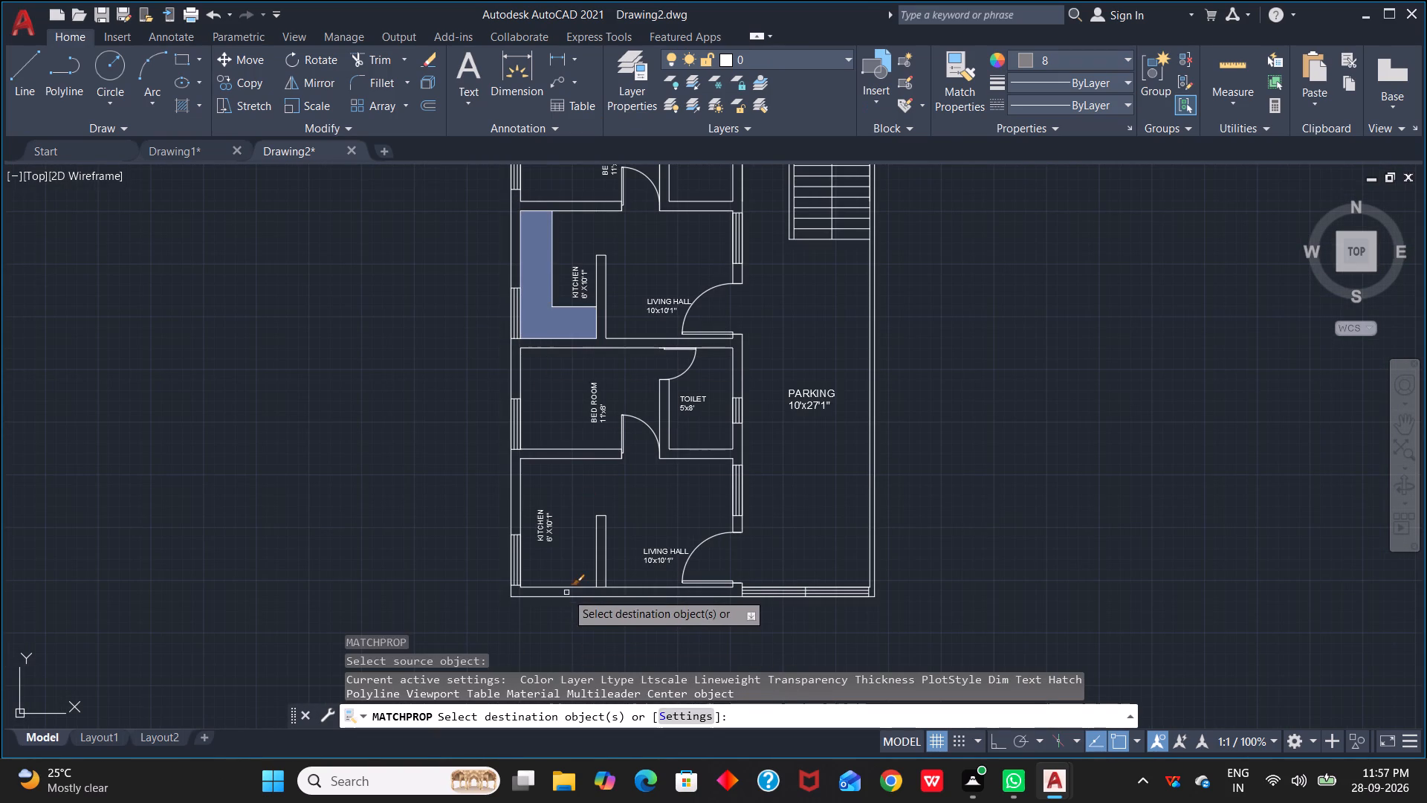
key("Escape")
Move the lower kitchen's room label east, close to the short partition wall, leaving the strip along the west wall free.
scroll(508, 459, "up", 2)
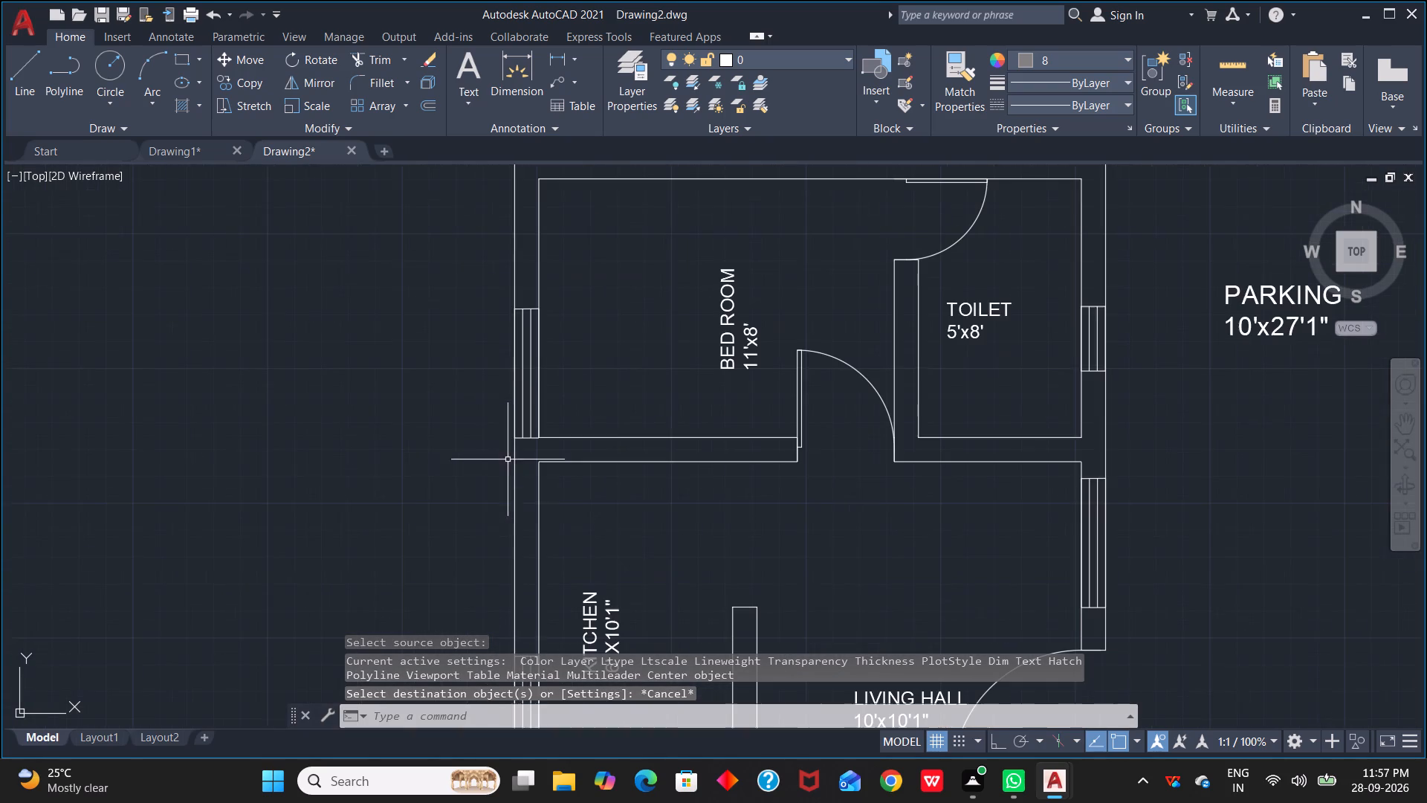
middle_click_drag(607, 552, 616, 301)
left_click(620, 386)
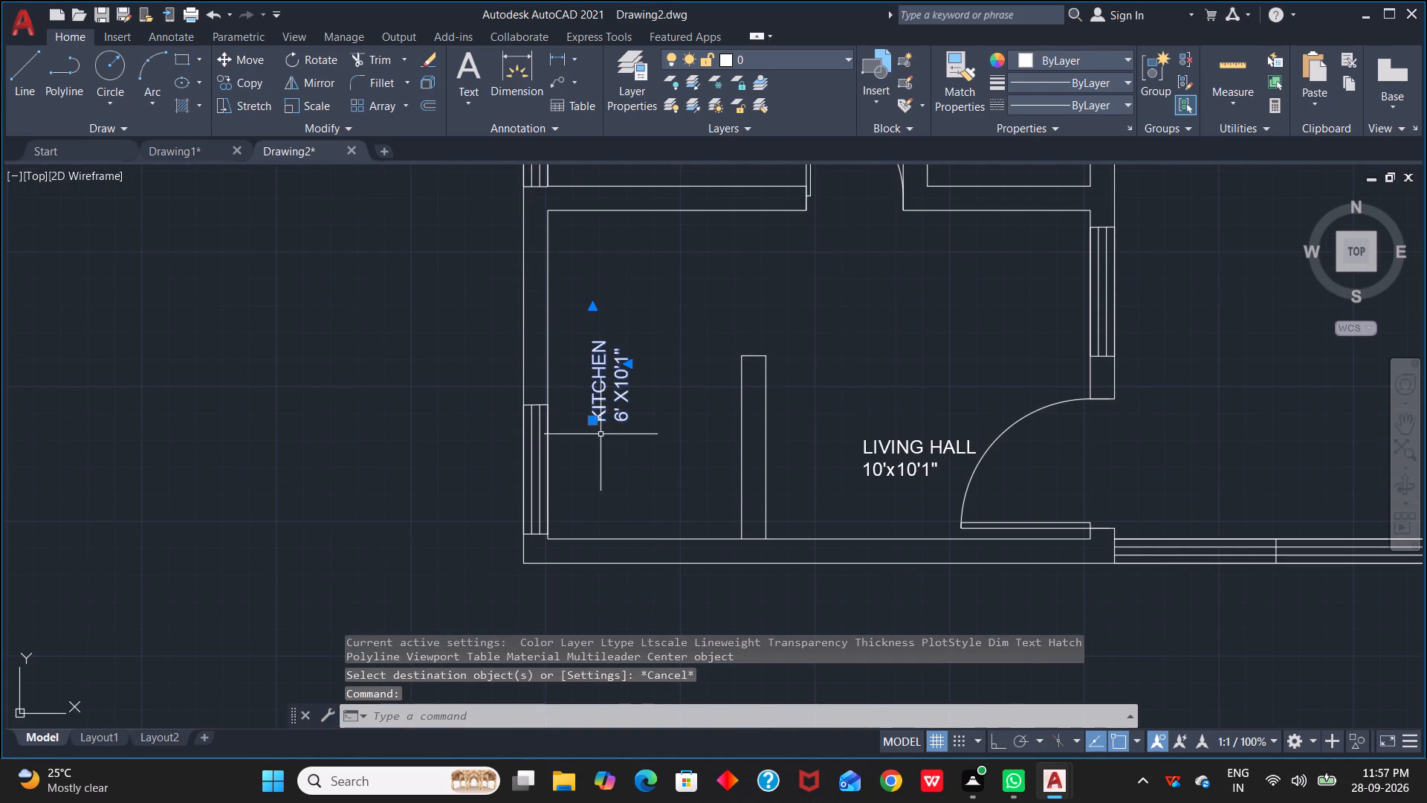
left_click_drag(589, 422, 692, 428)
left_click(692, 428)
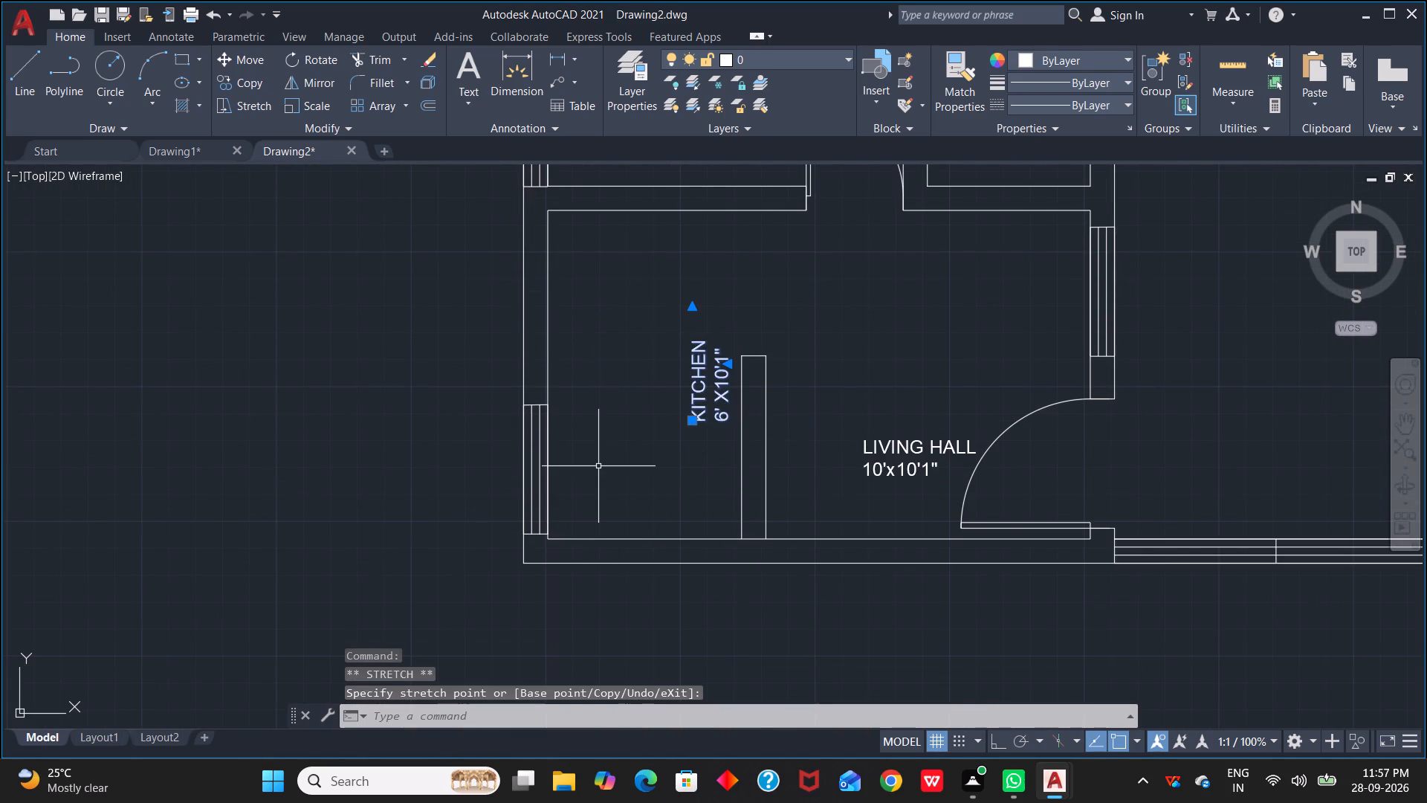
key("Escape")
Offset the lower kitchen's west inner wall line 2.5' into the room.
type("O")
key("space")
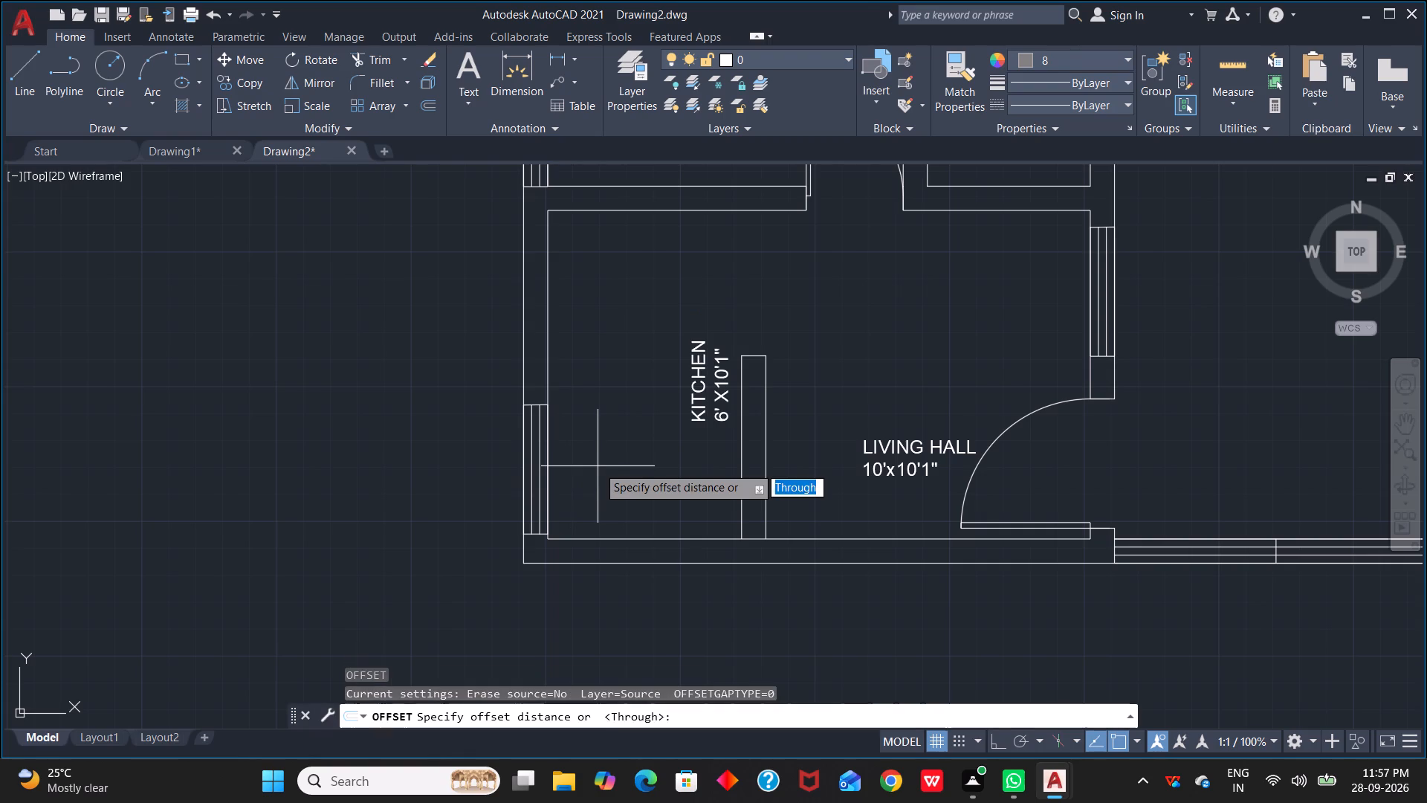
type("2.5")
key("apostrophe")
key("Return")
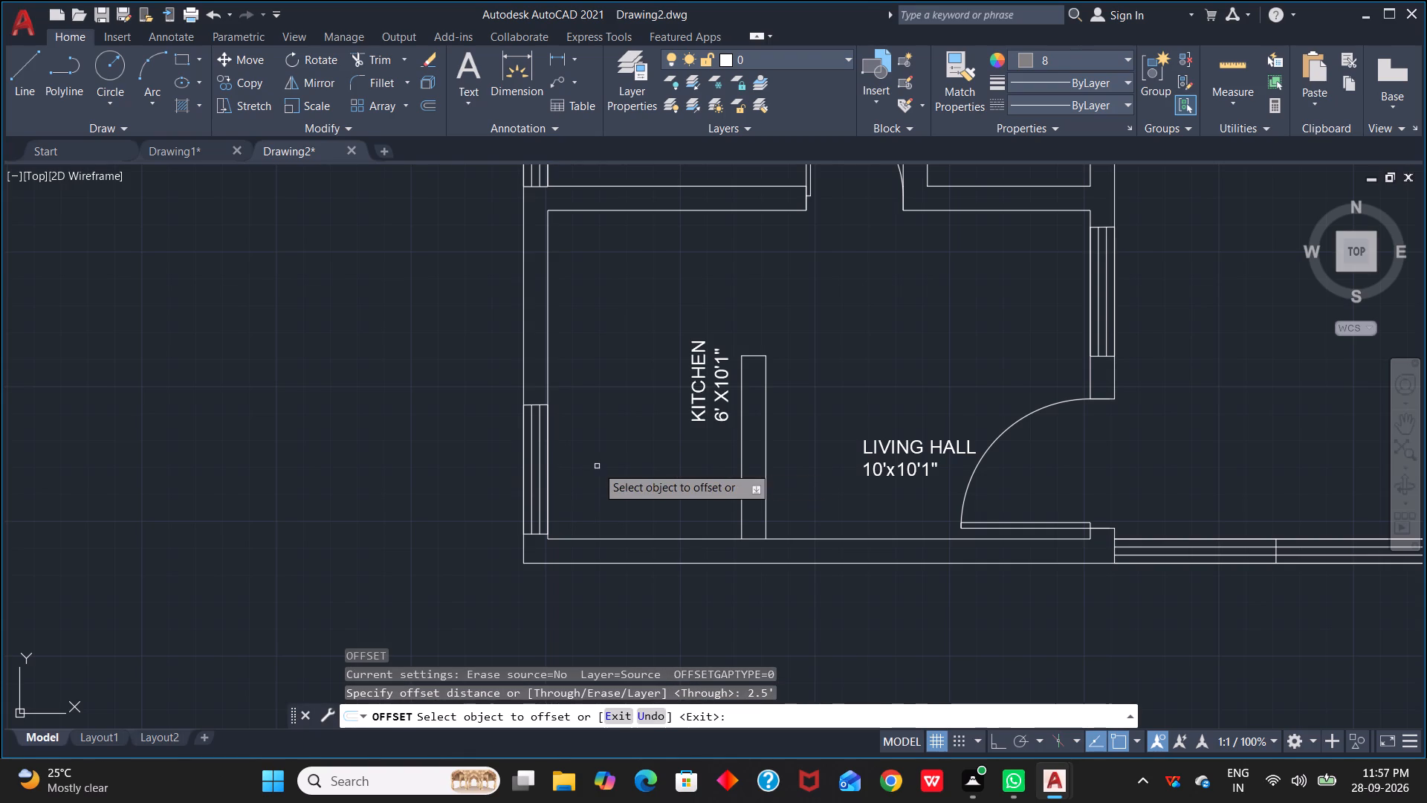
left_click(550, 373)
left_click(565, 373)
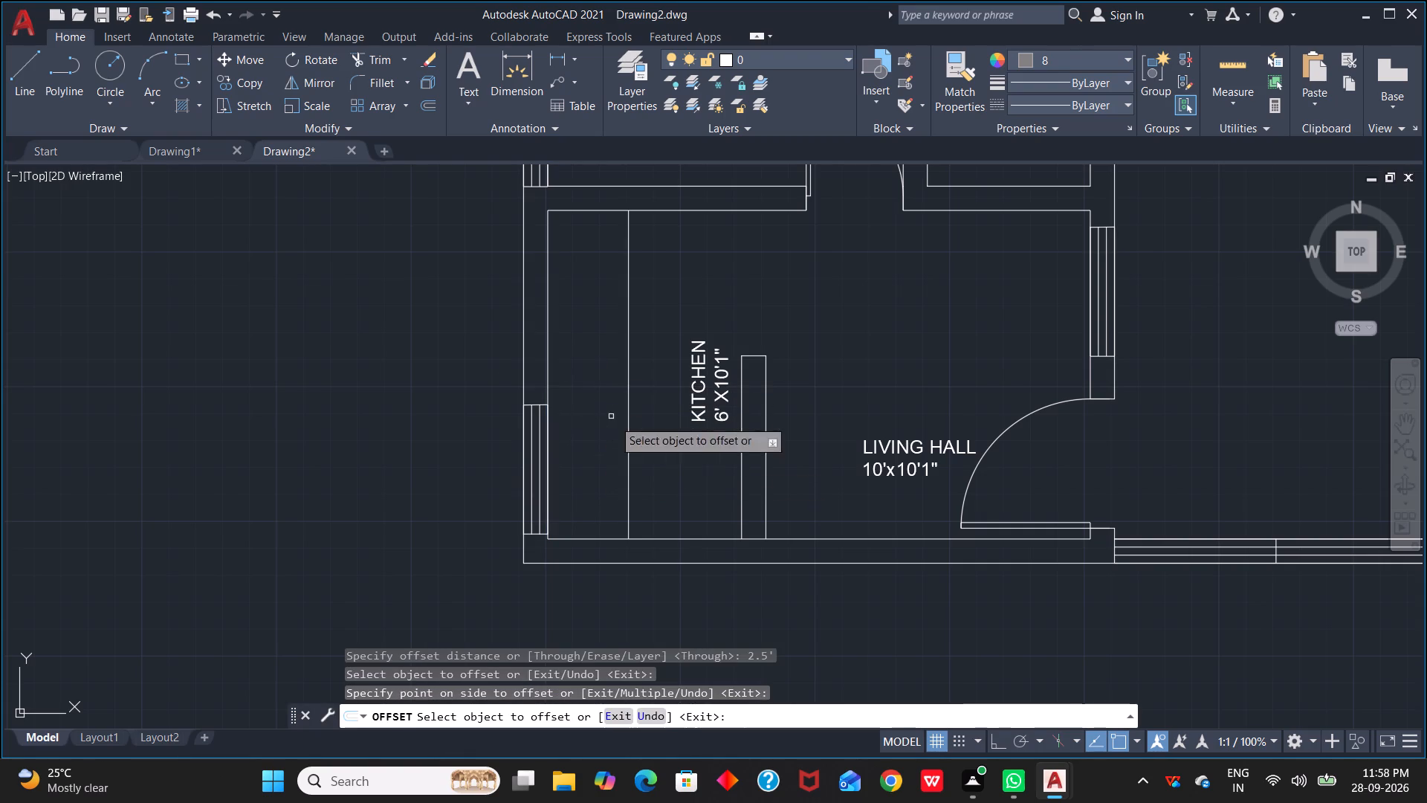
Offset the lower kitchen's south inner wall line 2.5' into the room and finish offsetting.
left_click_drag(646, 538, 646, 526)
left_click(649, 491)
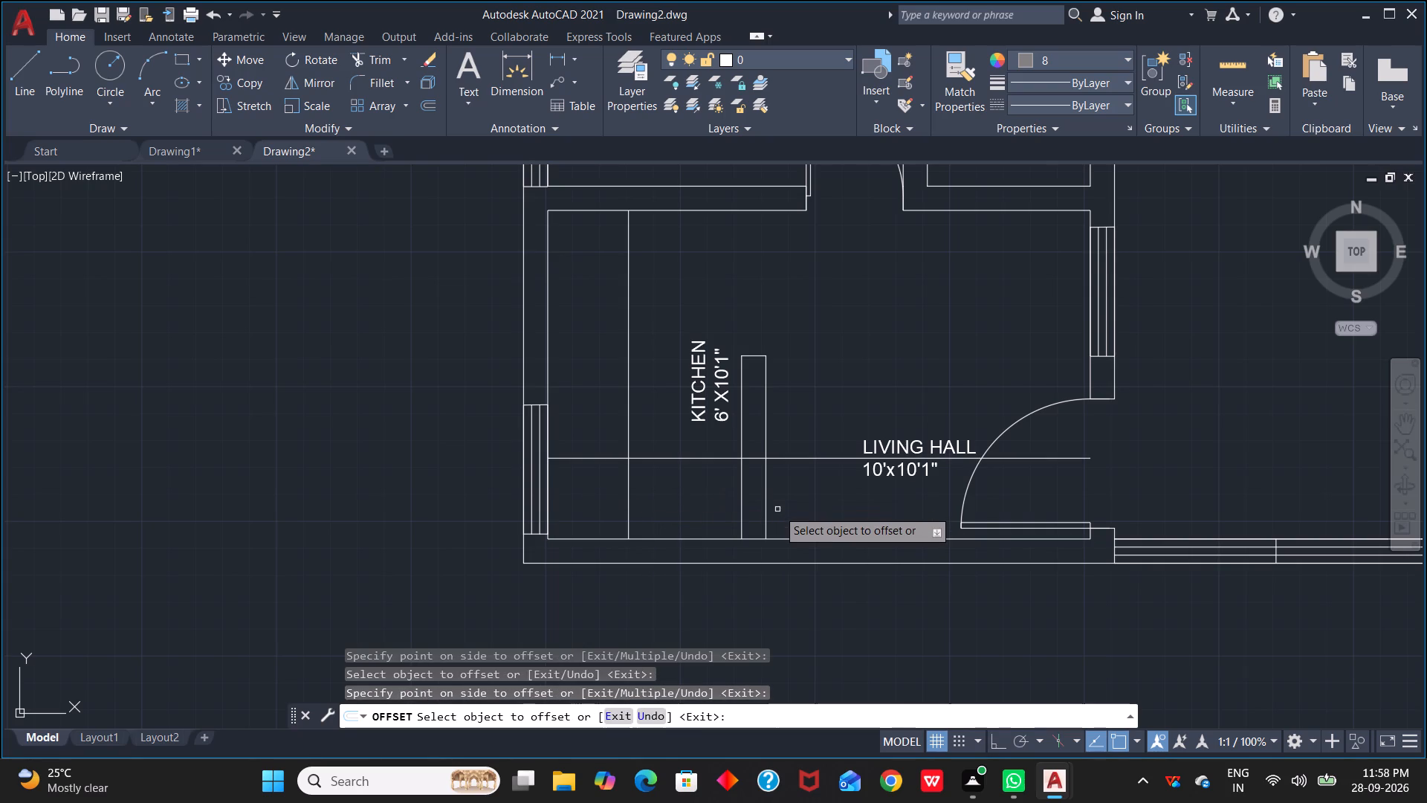
type("TR")
key("space")
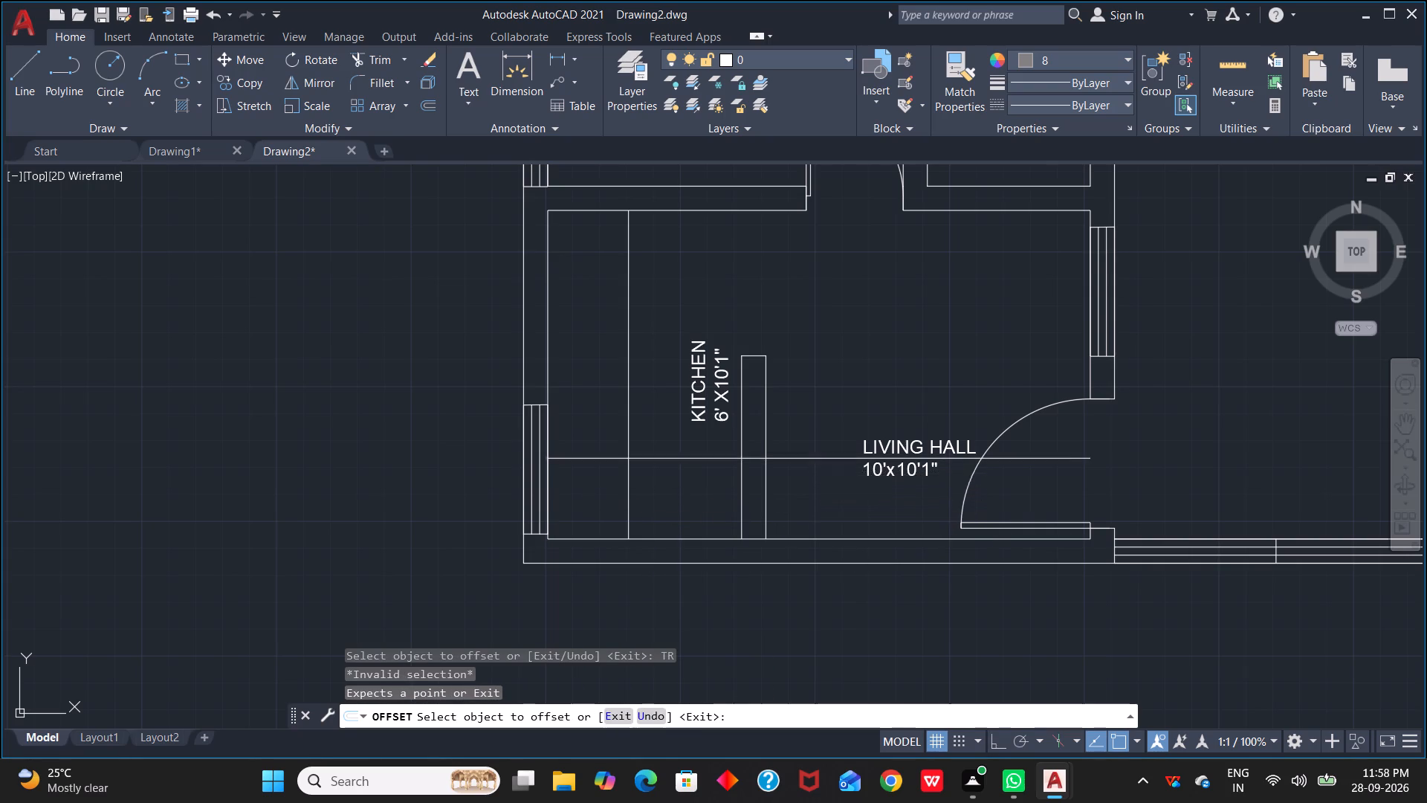
left_click(811, 459)
key("Escape")
key("Escape")
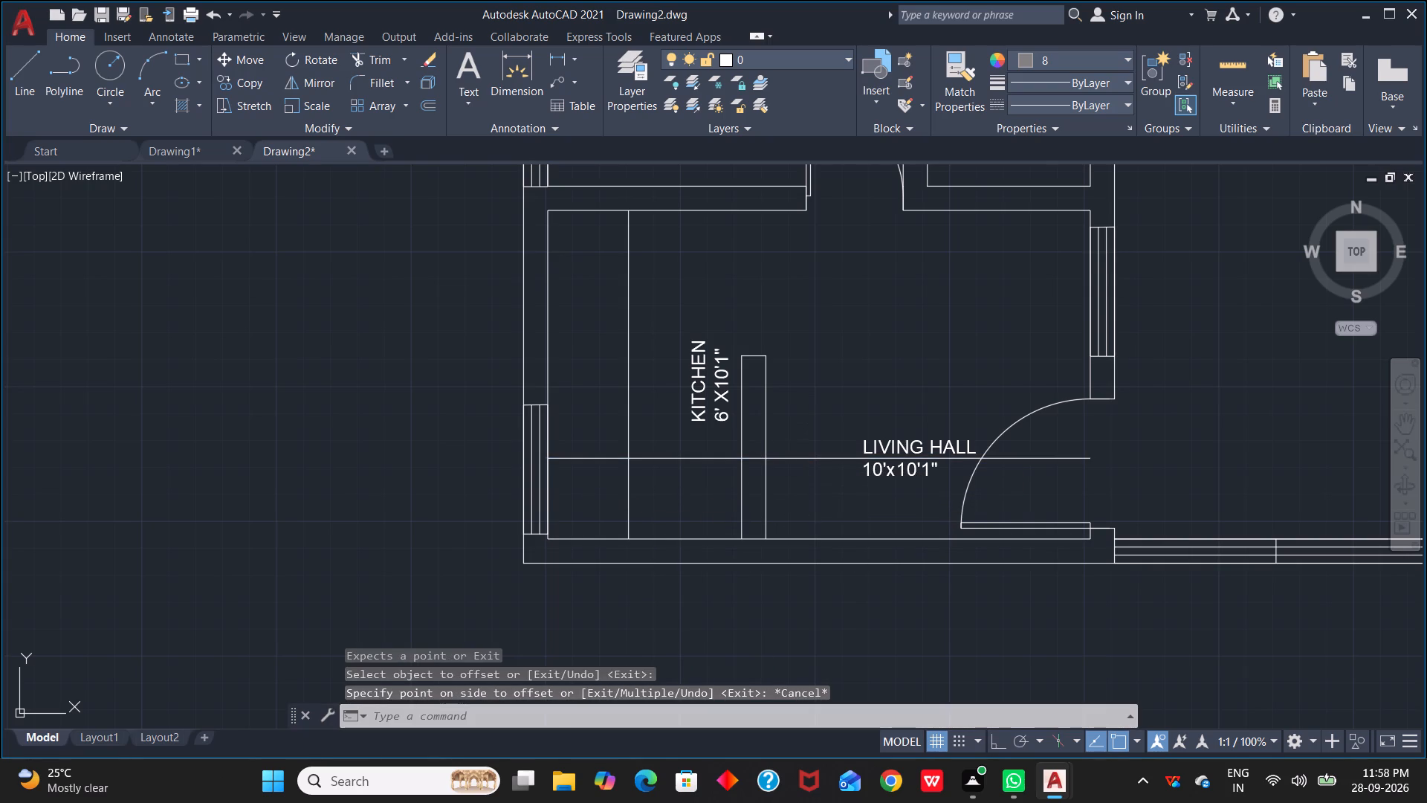
key("Escape")
Trim the two offset lines at the partition wall and at their crossing to form an L-shaped counter in the lower kitchen.
type("TR")
key("space")
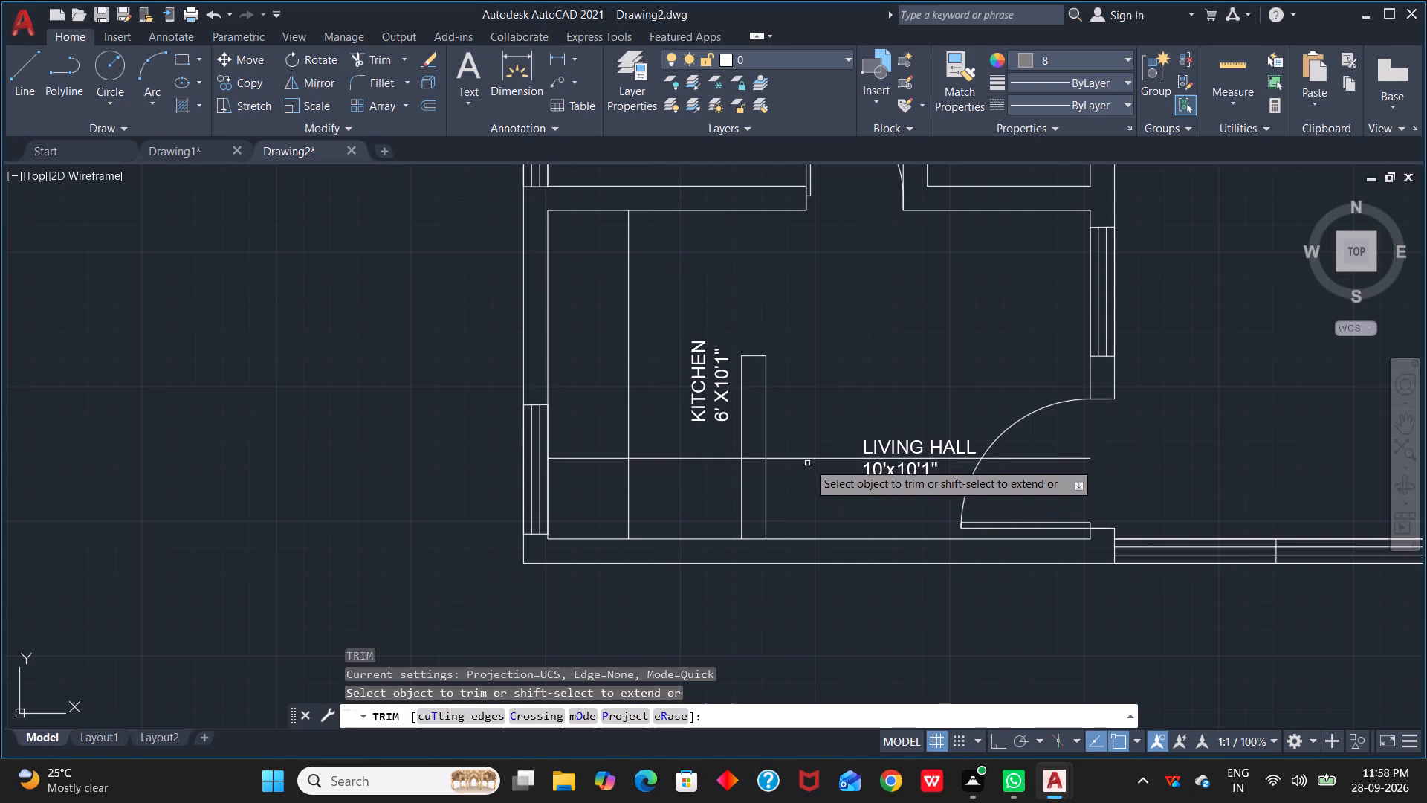
left_click(809, 459)
left_click(1027, 461)
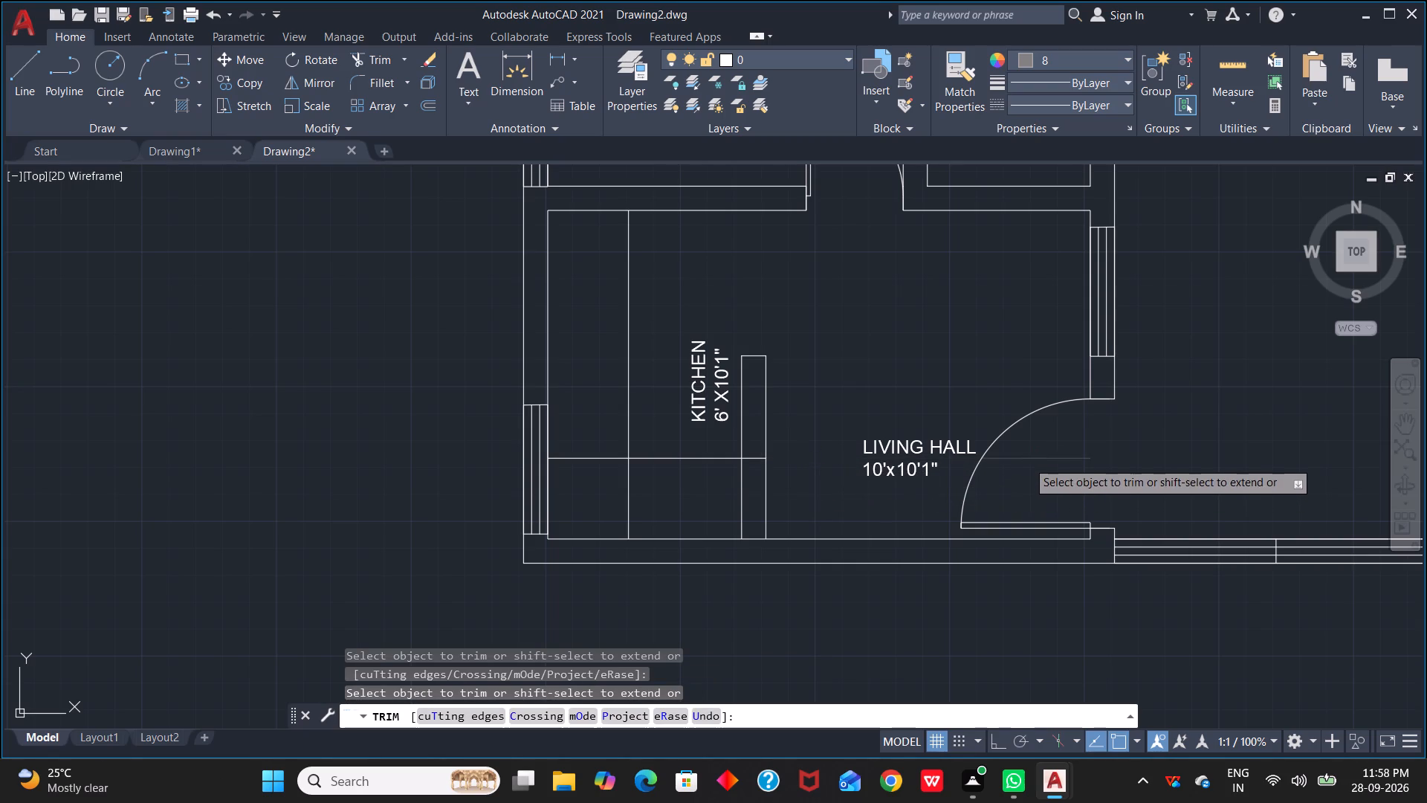
left_click(754, 459)
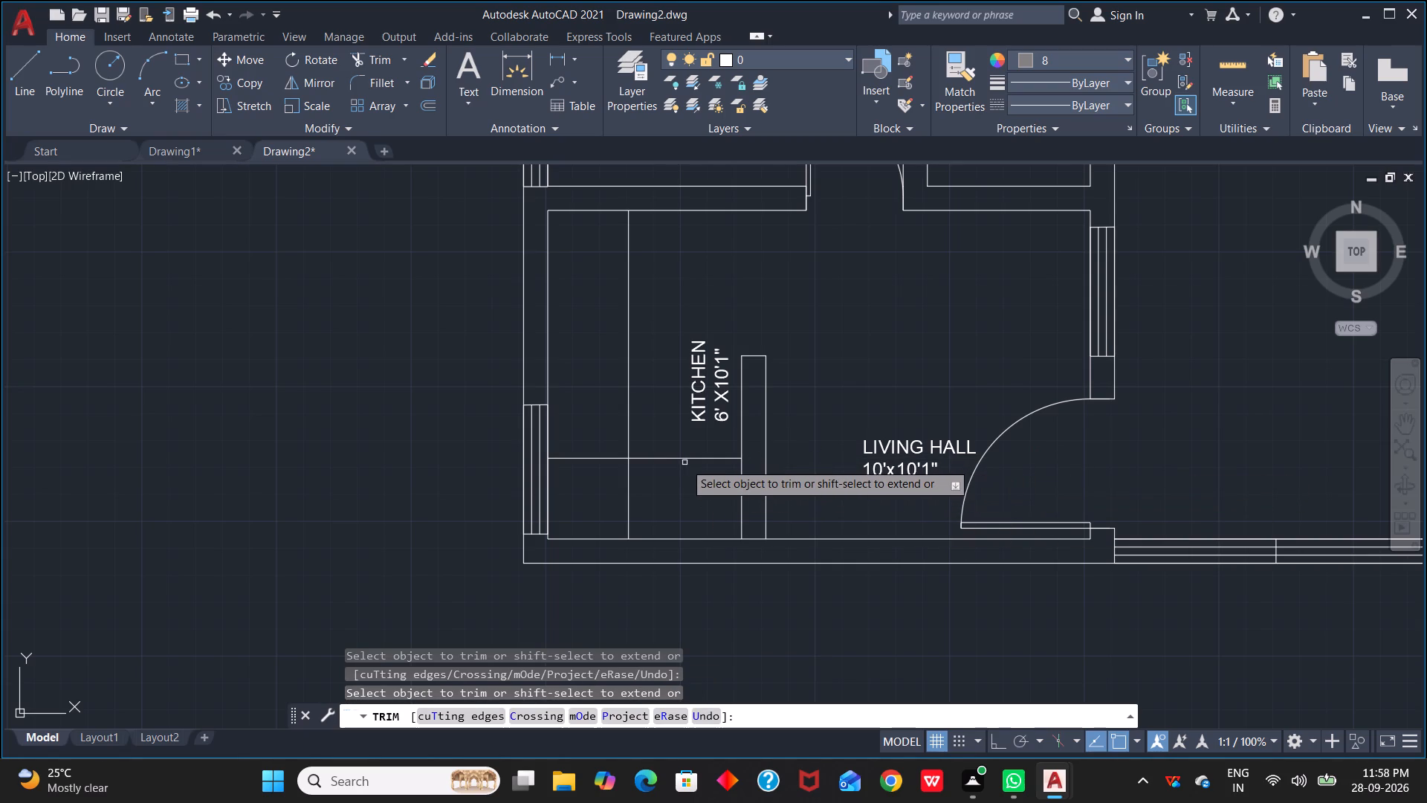
left_click_drag(645, 488, 607, 445)
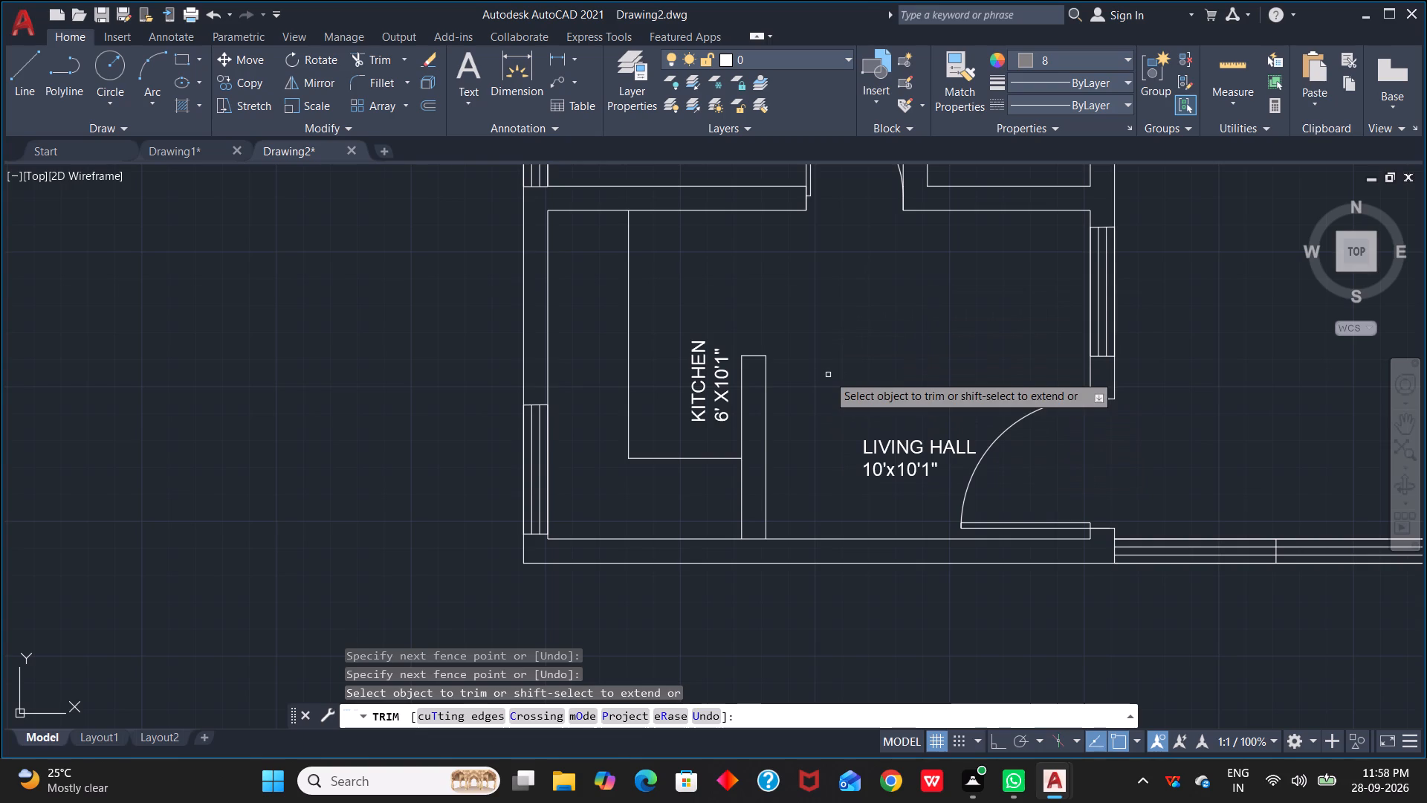
scroll(818, 340, "down", 1)
middle_click_drag(818, 340, 828, 478)
key("Escape")
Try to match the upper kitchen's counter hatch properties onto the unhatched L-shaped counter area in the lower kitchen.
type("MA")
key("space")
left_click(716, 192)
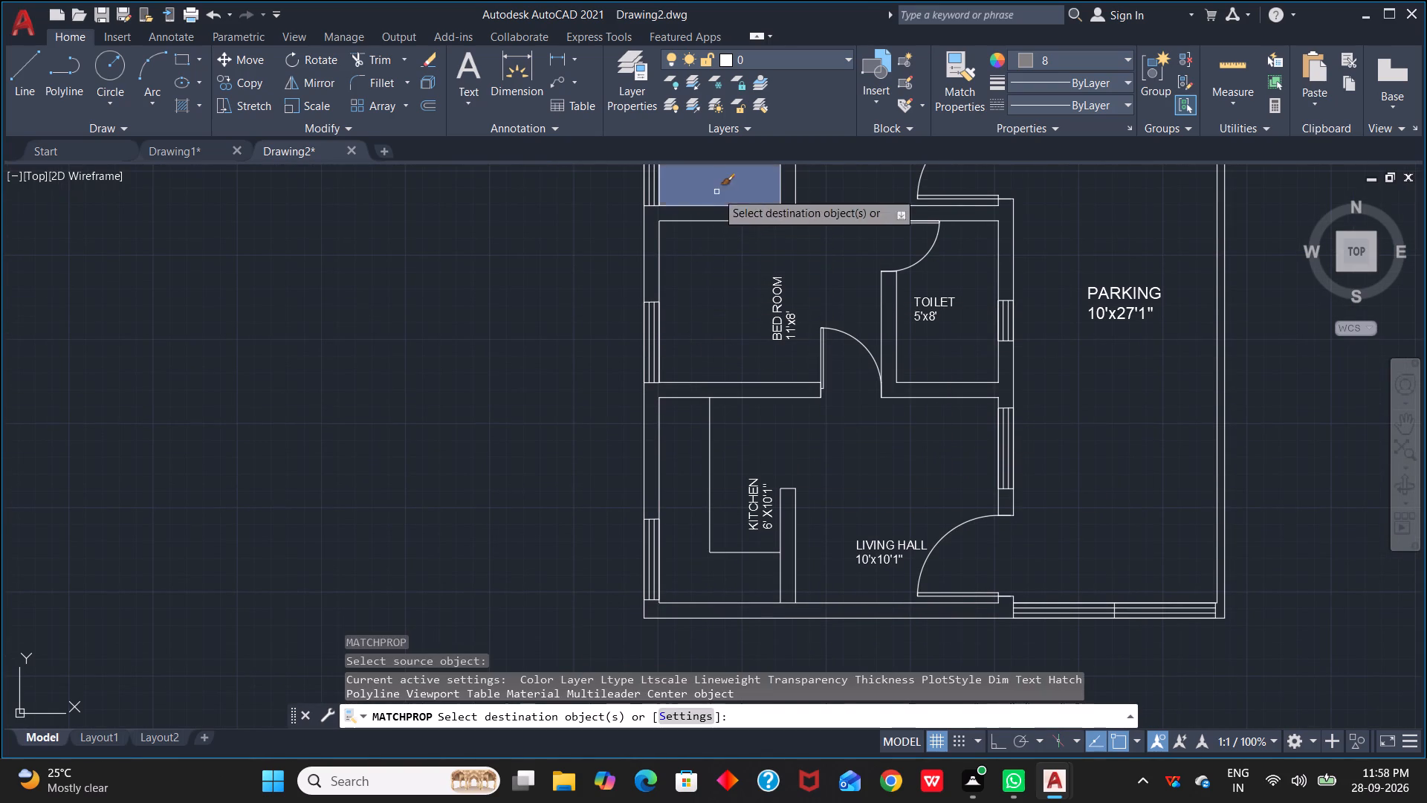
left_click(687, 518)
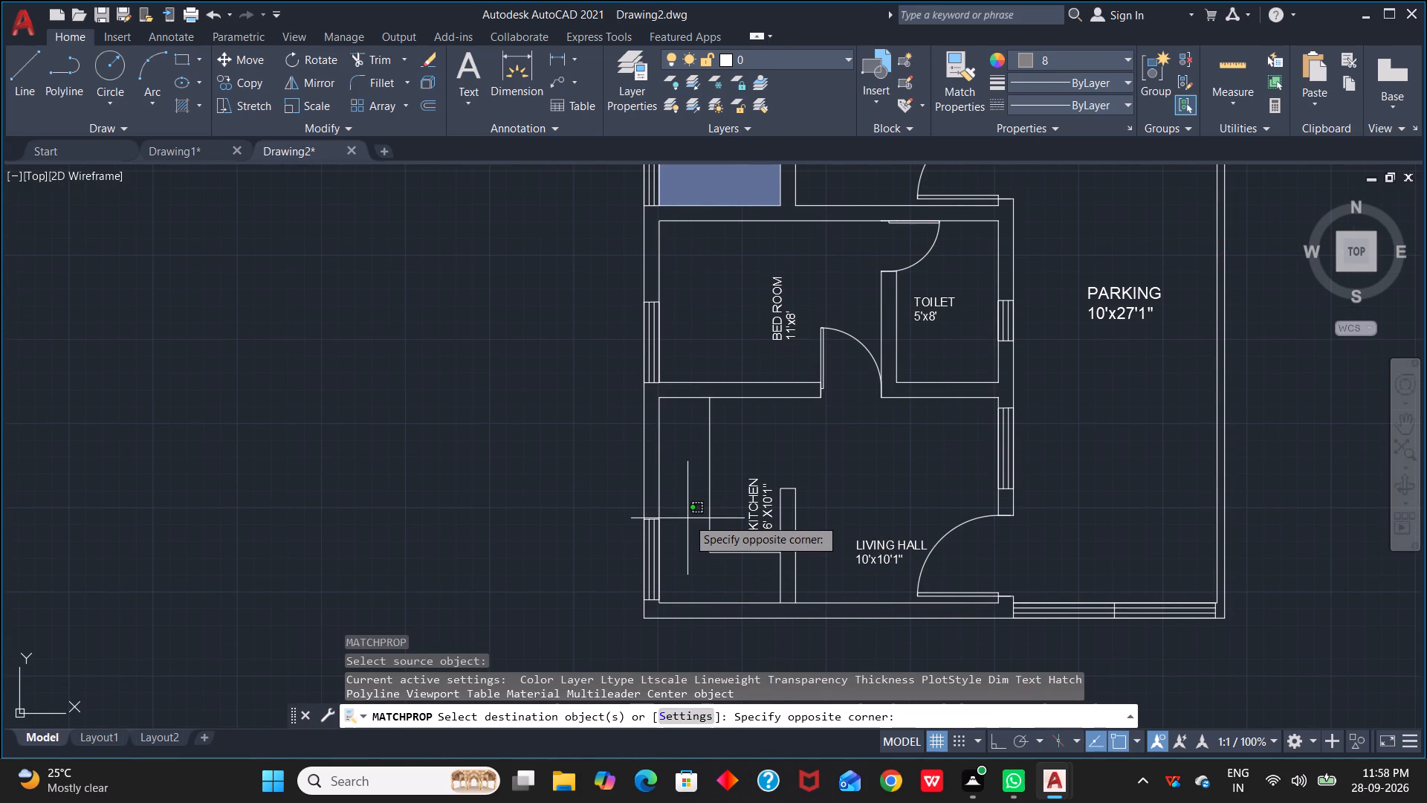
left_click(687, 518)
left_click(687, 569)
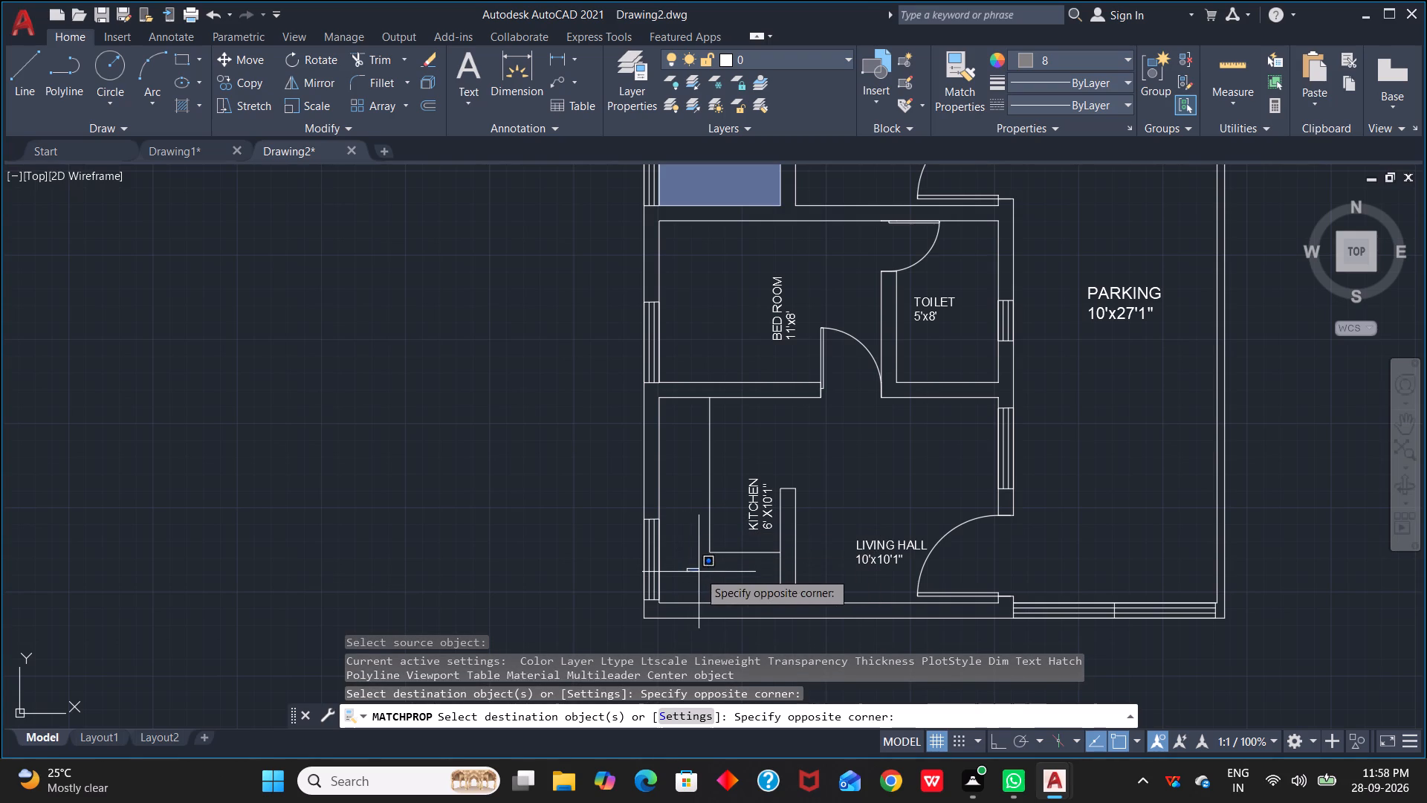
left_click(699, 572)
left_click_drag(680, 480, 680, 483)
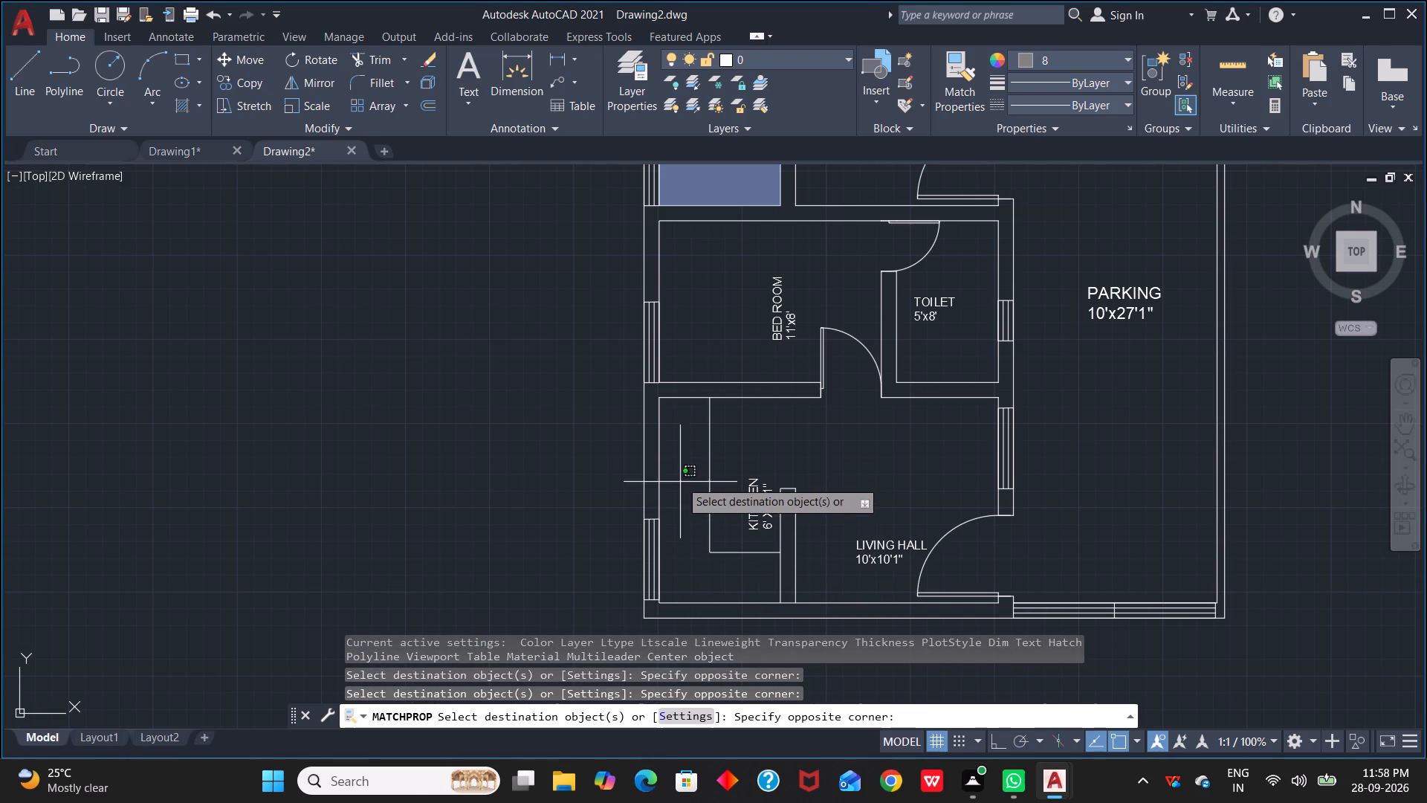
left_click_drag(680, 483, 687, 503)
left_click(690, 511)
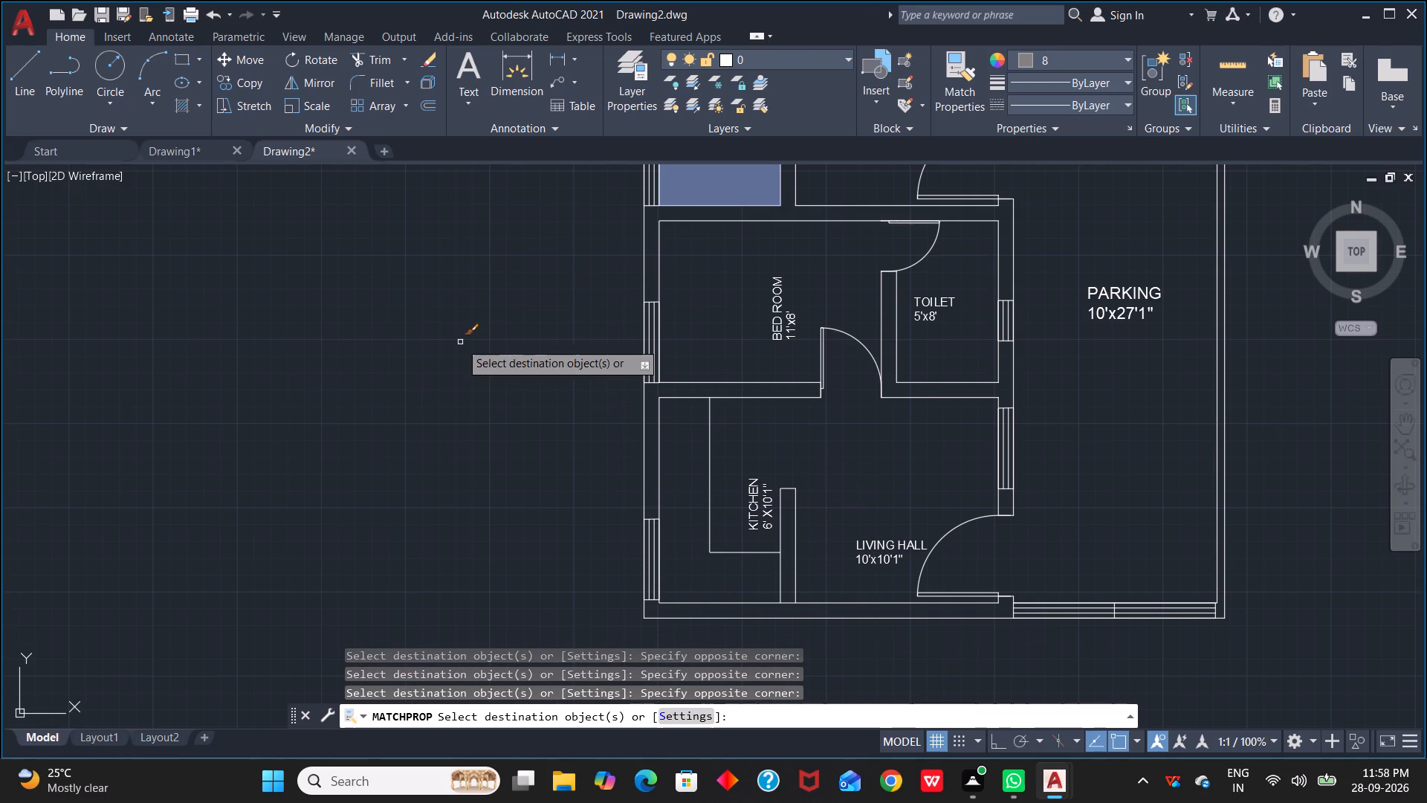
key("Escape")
Hatch the L-shaped counter area in the lower kitchen with the SOLID pattern.
key("h")
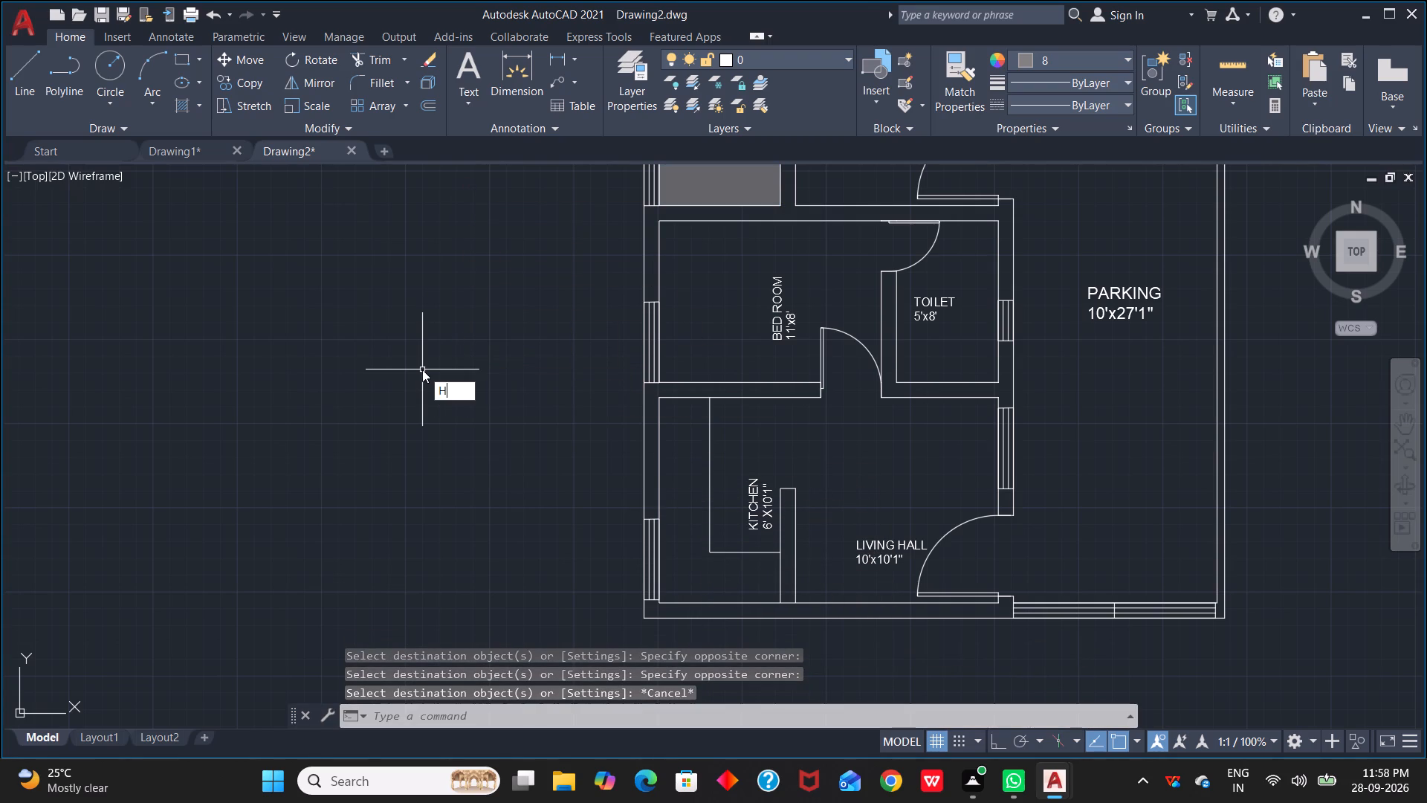
key("space")
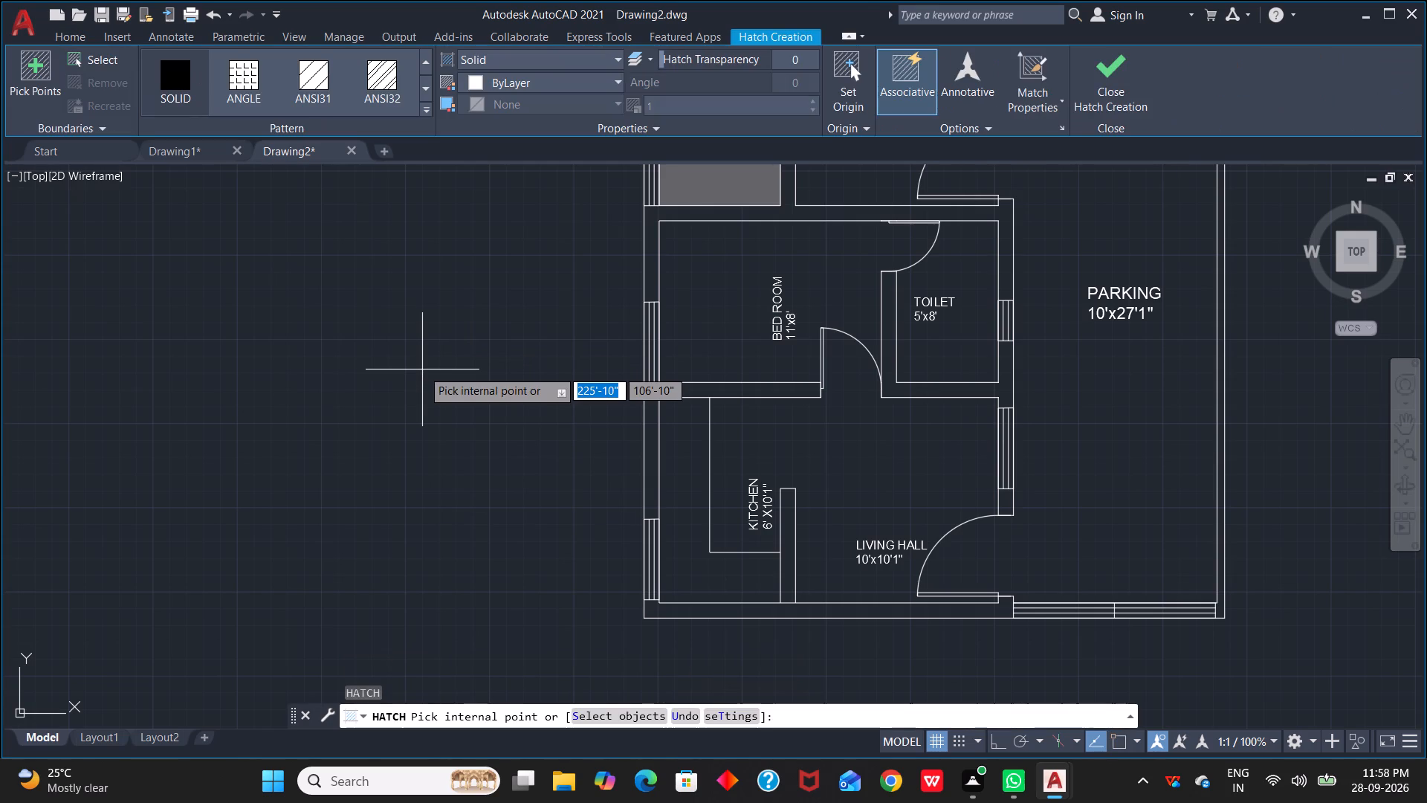
left_click(164, 86)
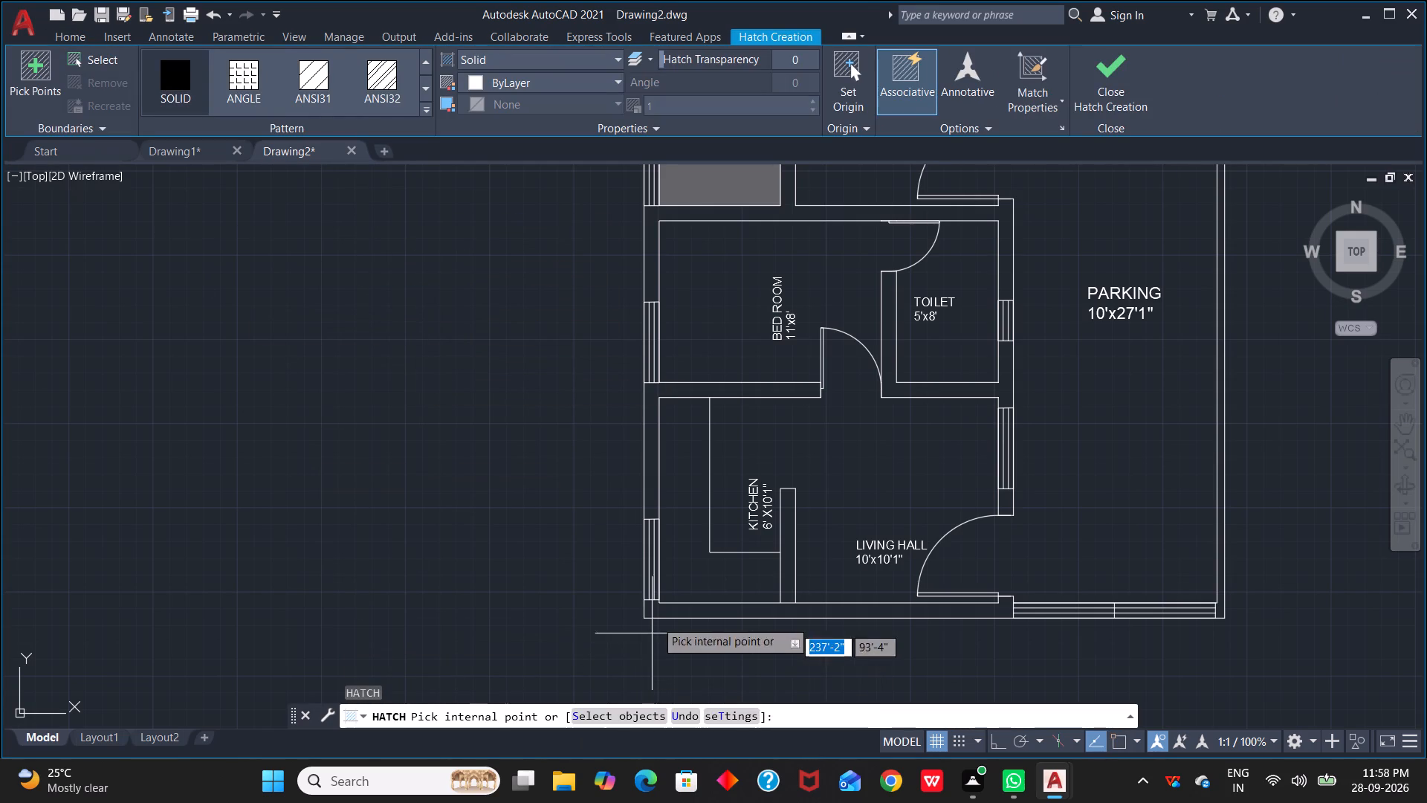
left_click(684, 558)
key("Escape")
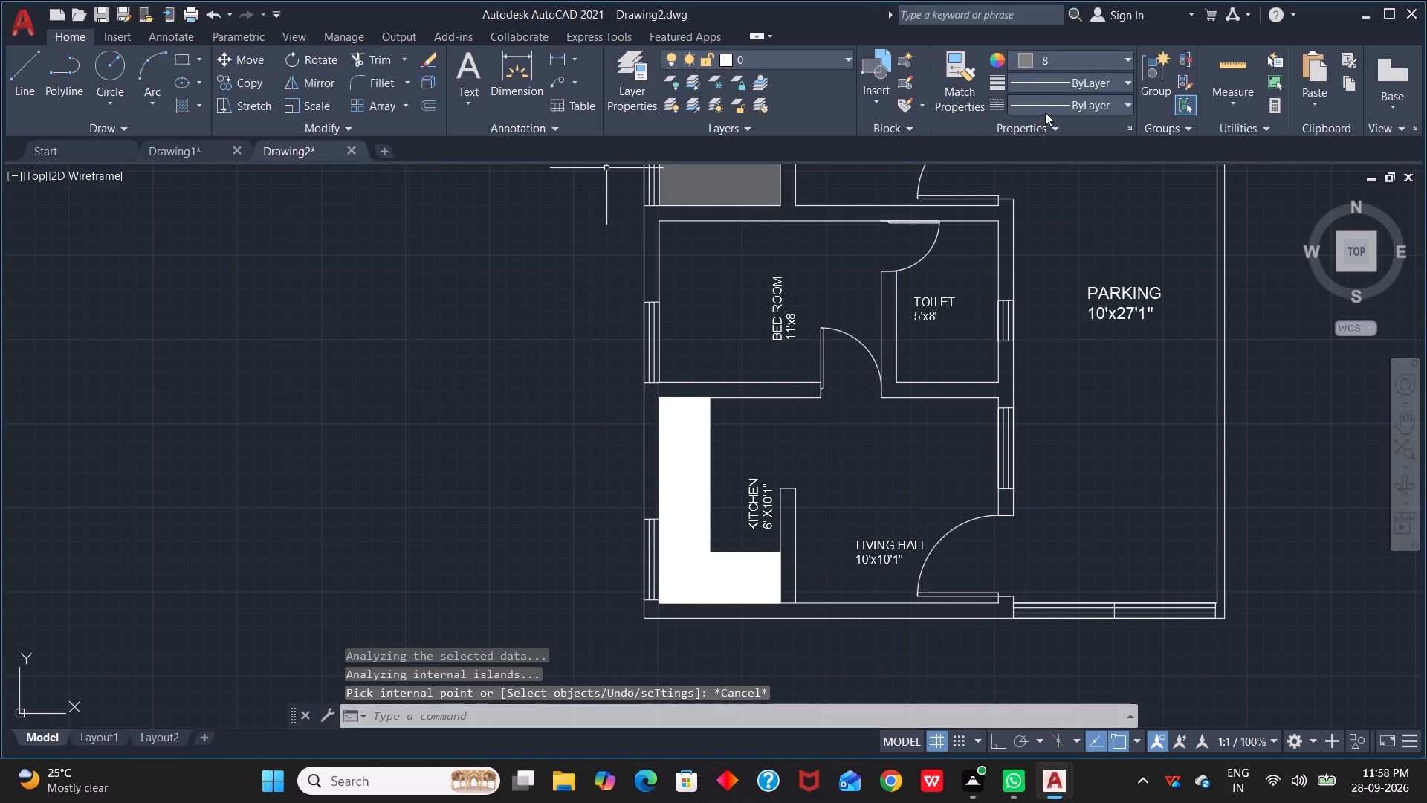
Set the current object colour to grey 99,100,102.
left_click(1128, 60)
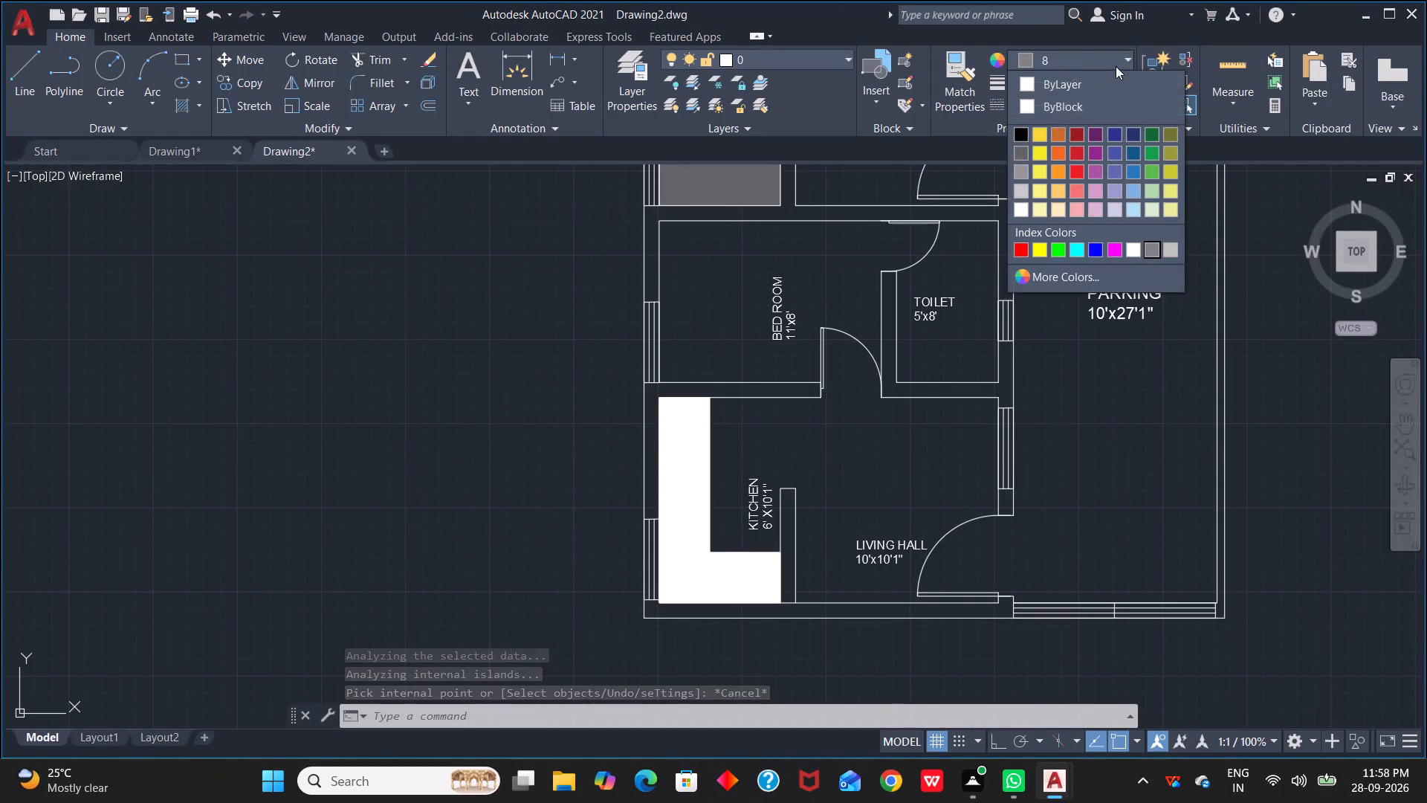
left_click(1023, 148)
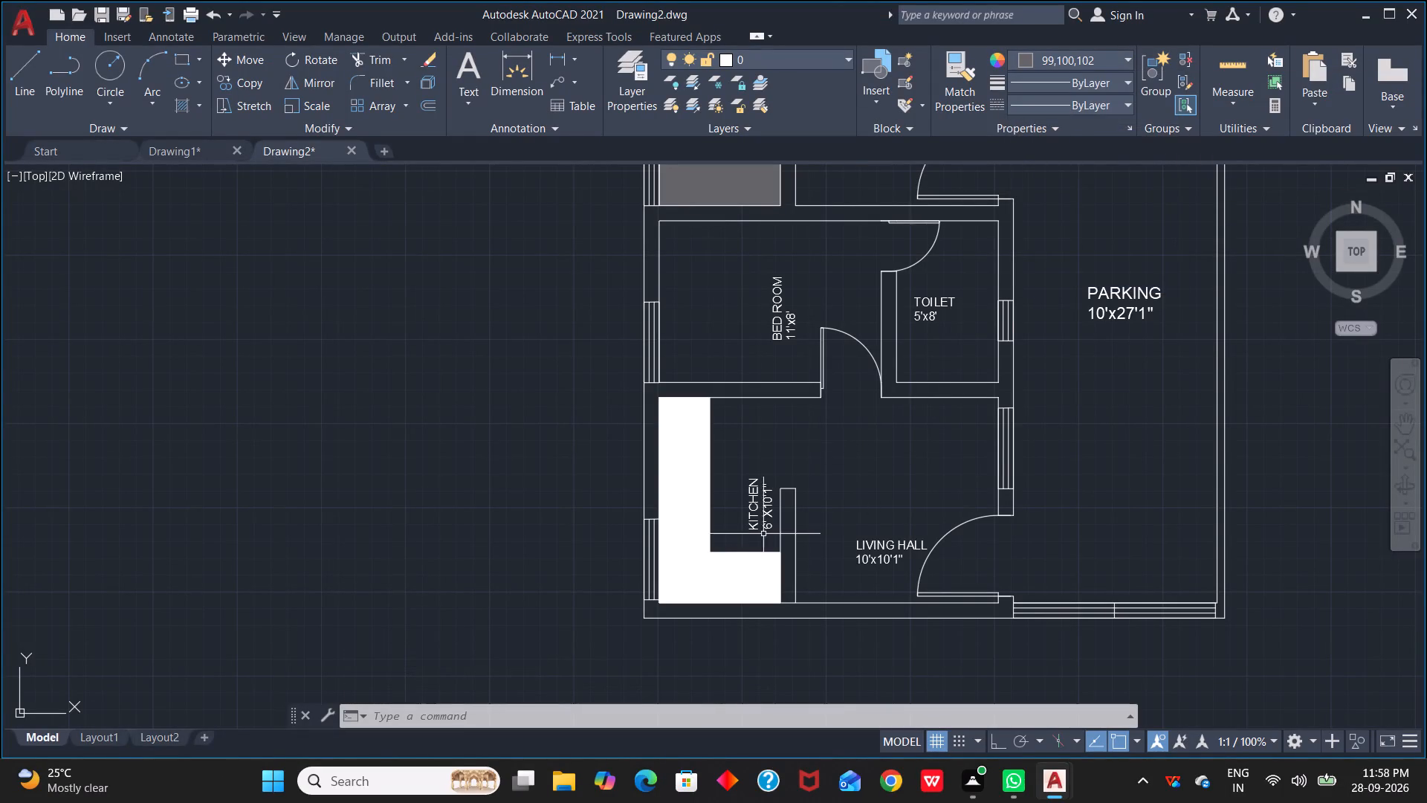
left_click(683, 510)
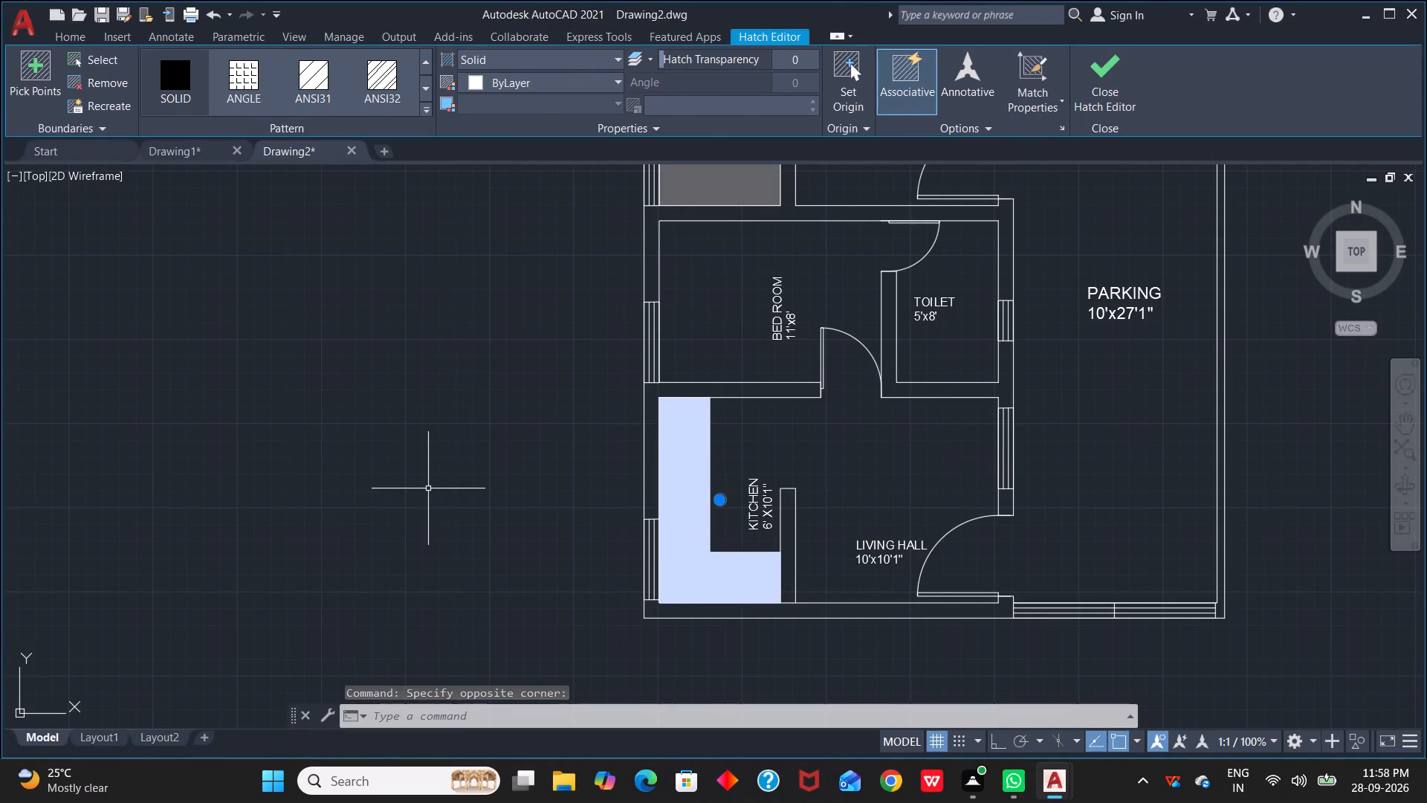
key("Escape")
Match the upper kitchen counter's grey hatch properties onto the lower kitchen's counter hatch.
scroll(520, 251, "down", 2)
middle_click_drag(520, 257, 539, 406)
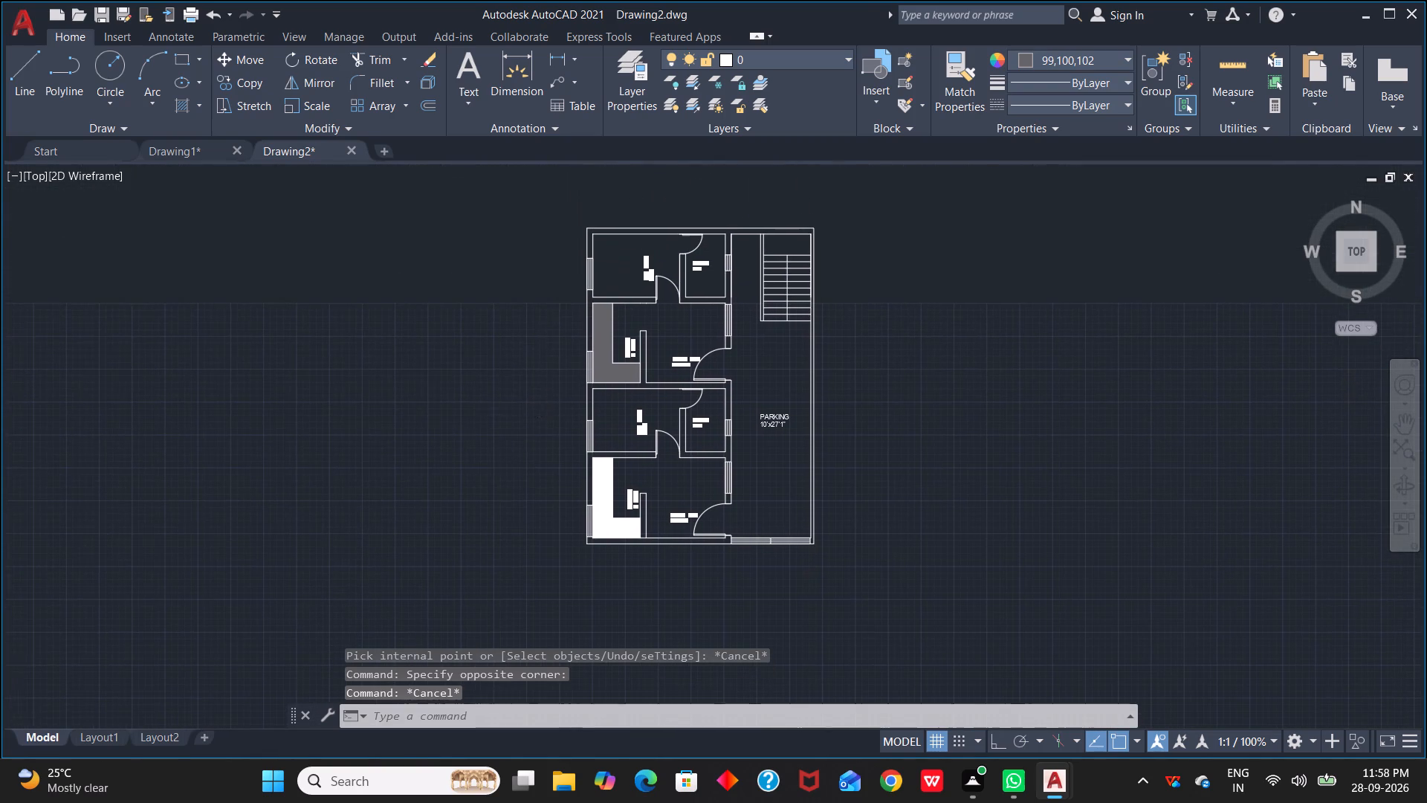
key("Escape")
key("m")
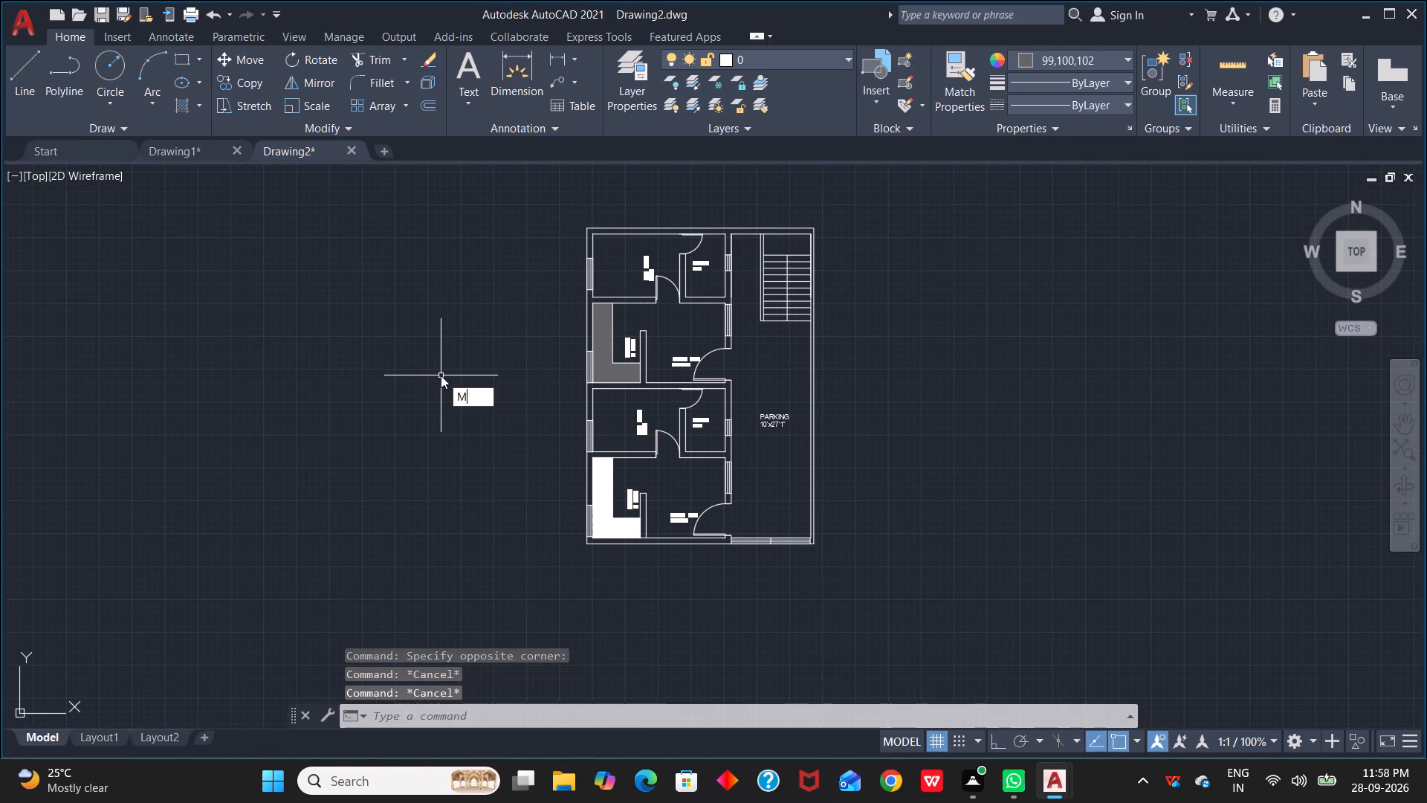
type("A")
key("space")
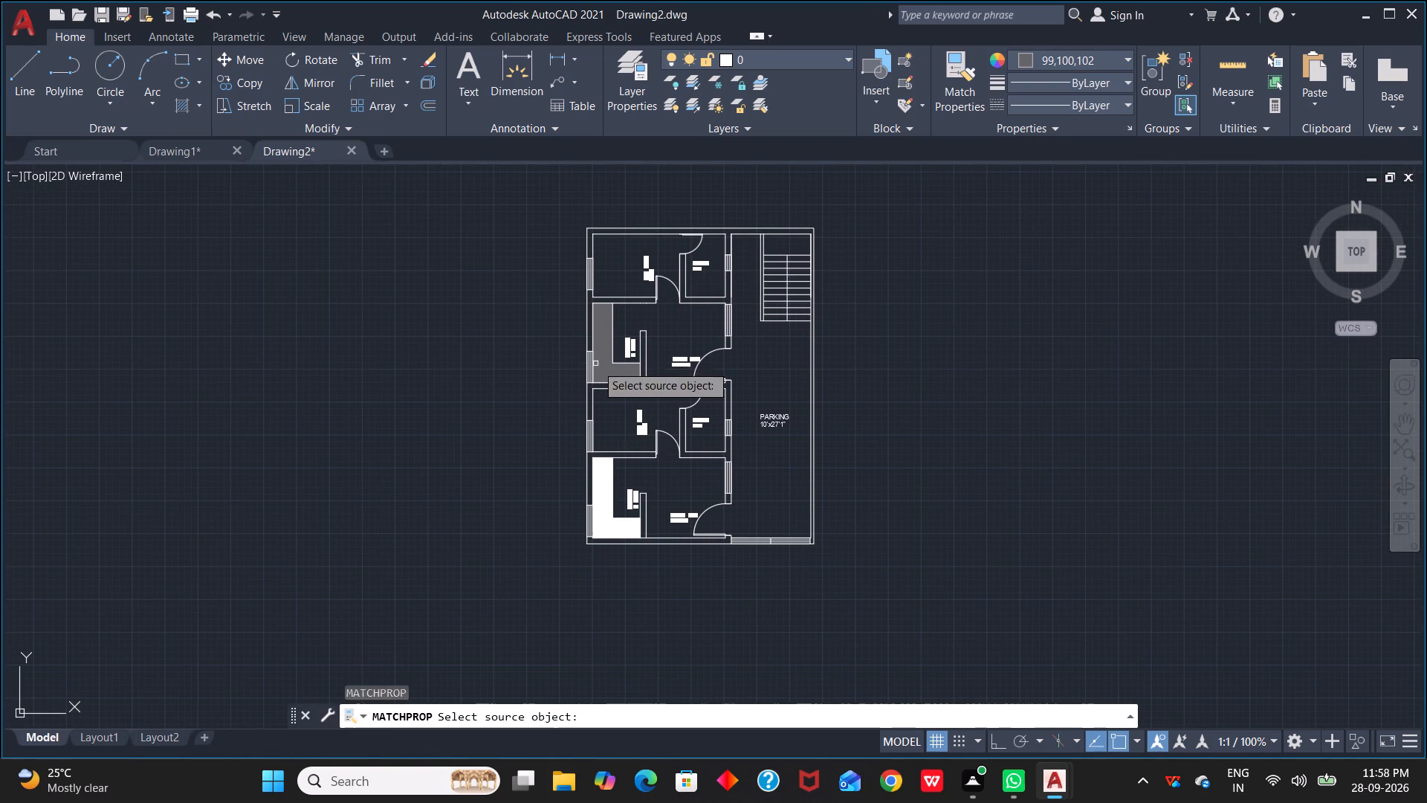
left_click(601, 363)
left_click(604, 515)
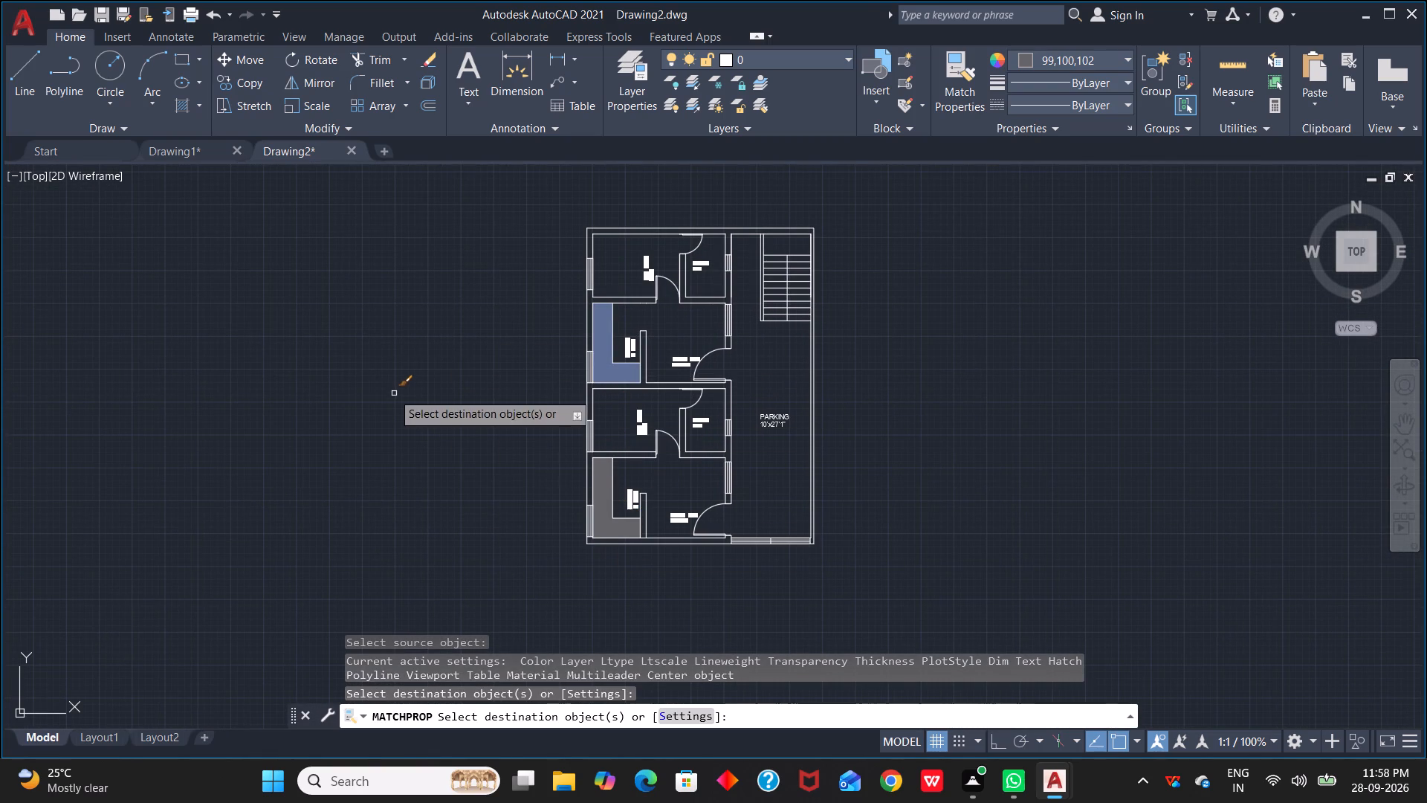
key("Escape")
Draw a 9" horizontal line across the open base of the upper kitchen's partition wall, joining its two faces.
scroll(389, 380, "down", 1)
scroll(389, 380, "up", 1)
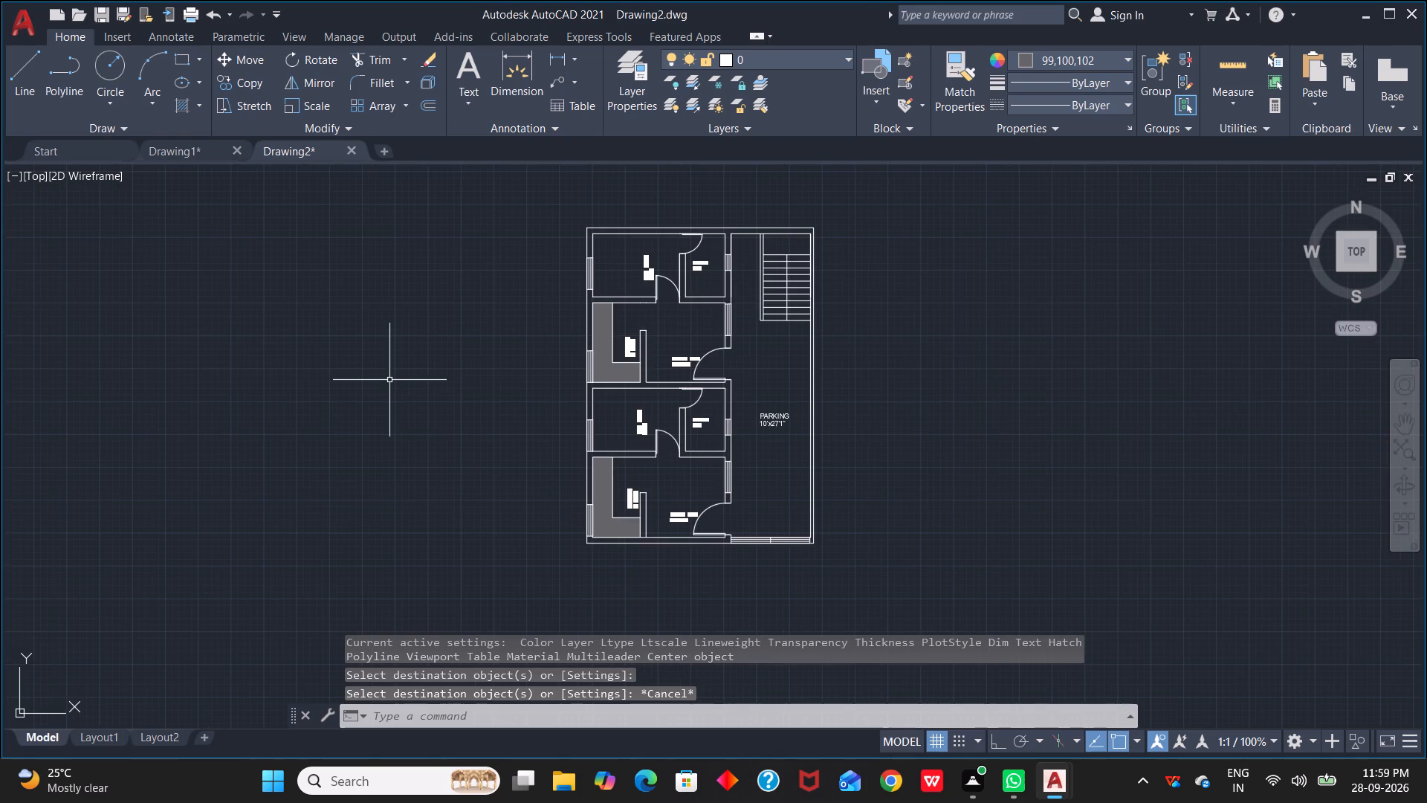
scroll(389, 380, "up", 1)
middle_click_drag(439, 413, 311, 335)
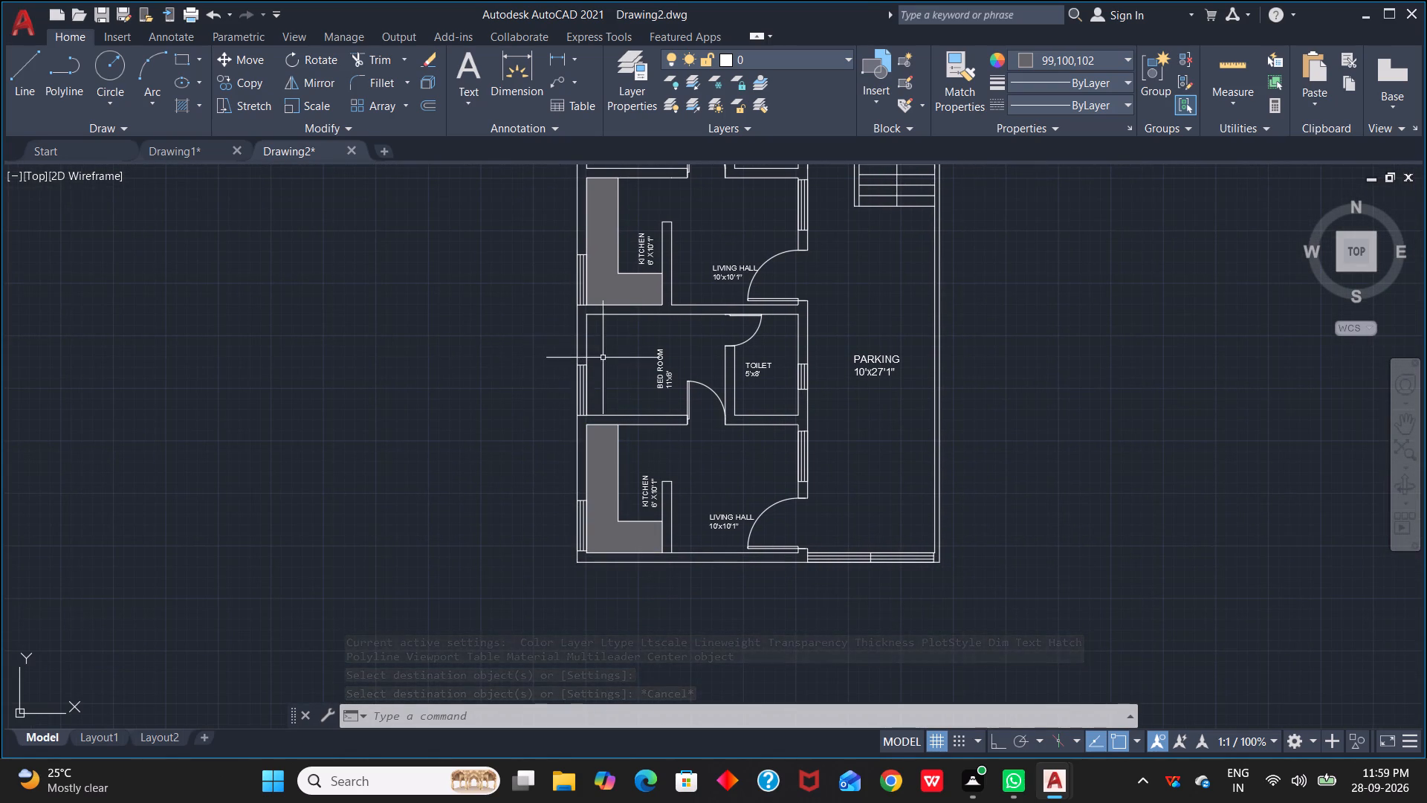
scroll(640, 499, "up", 1)
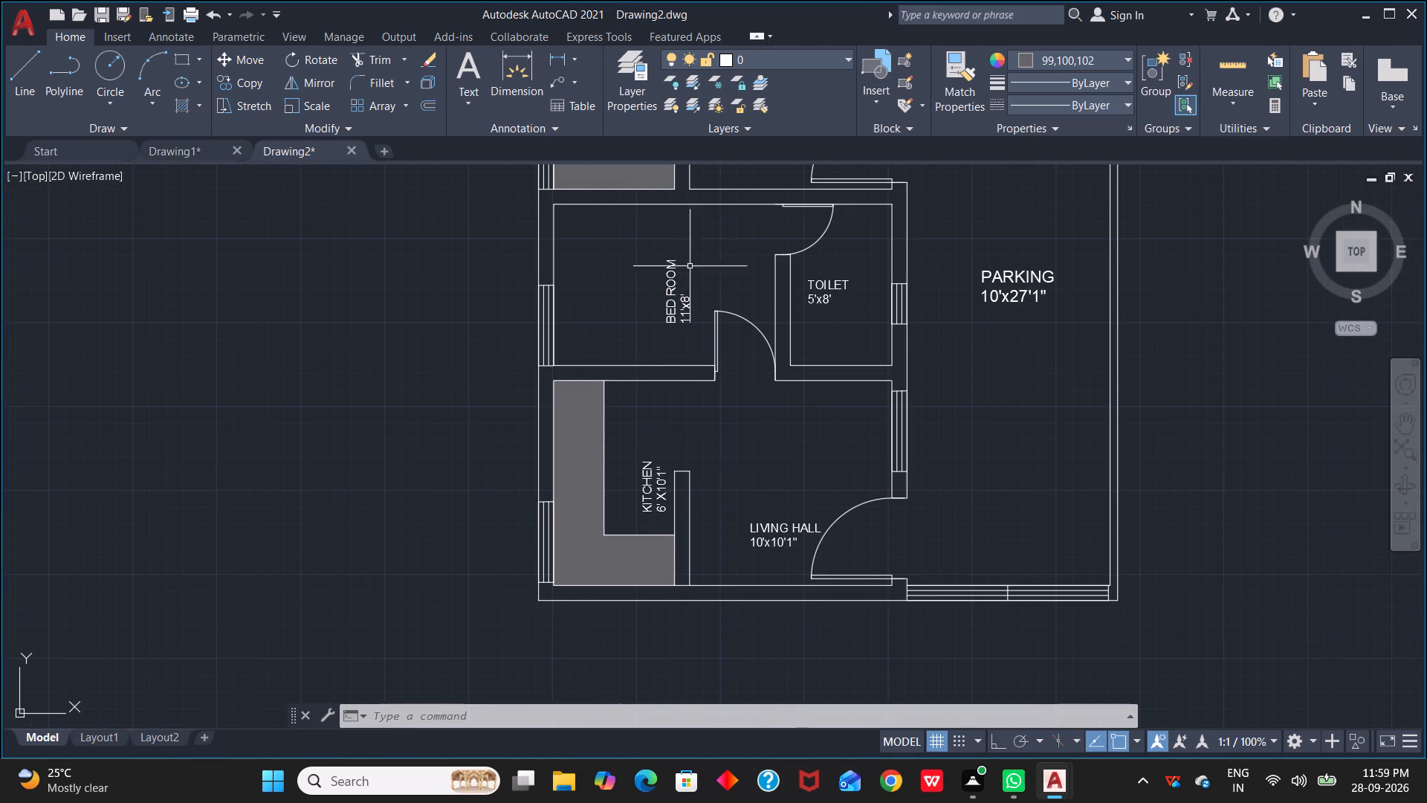
scroll(706, 262, "down", 1)
middle_click_drag(706, 262, 731, 370)
scroll(725, 336, "up", 2)
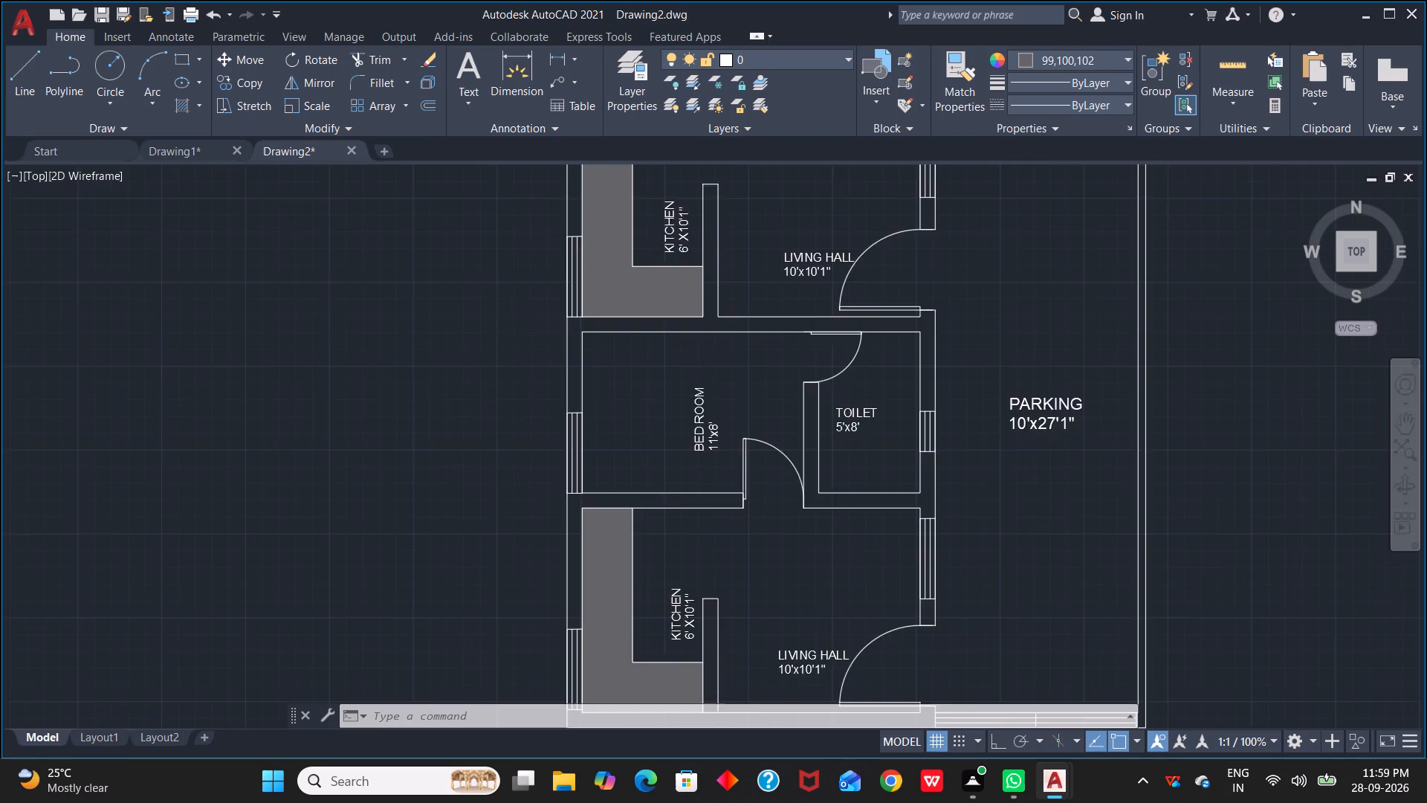
key("Escape")
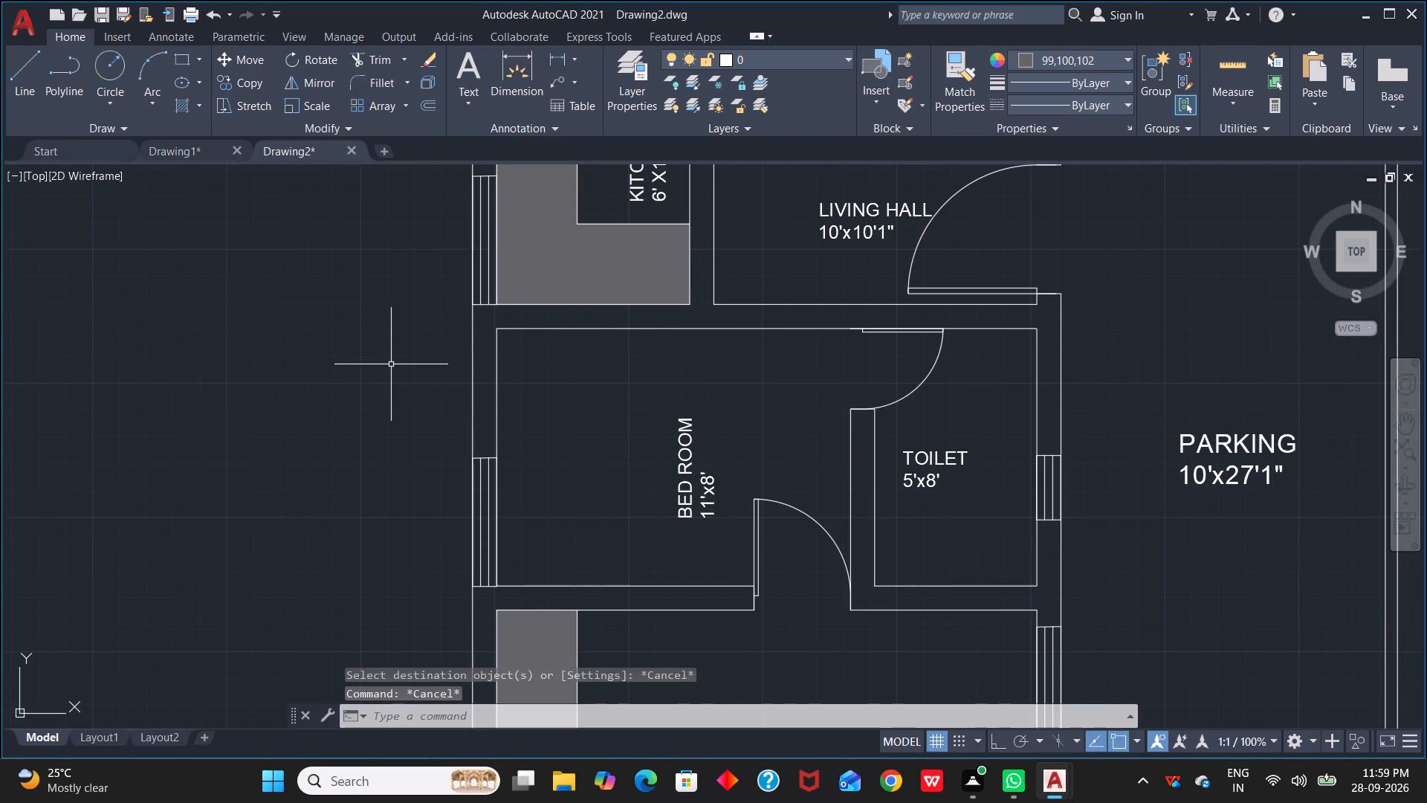
key("l")
key("space")
scroll(718, 327, "up", 2)
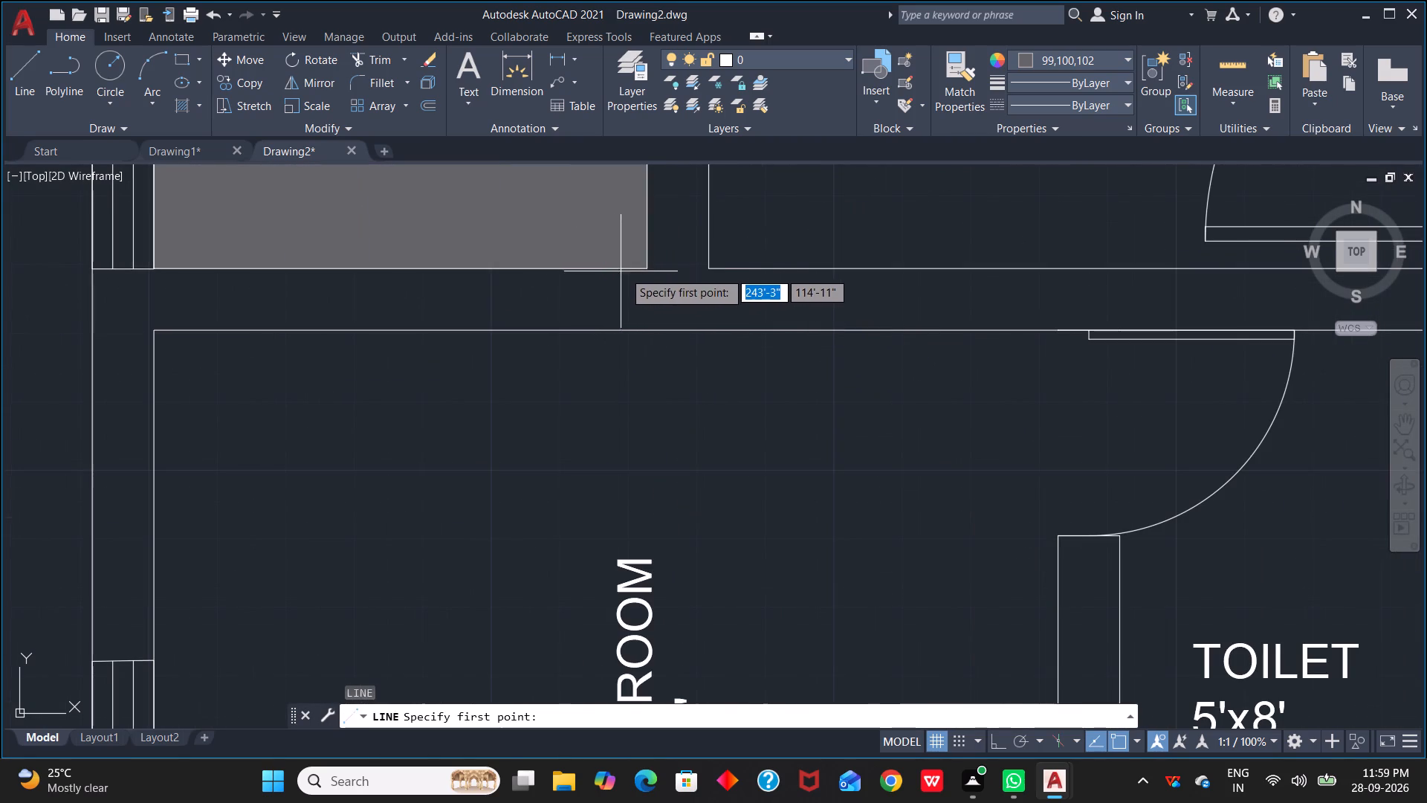
left_click(646, 272)
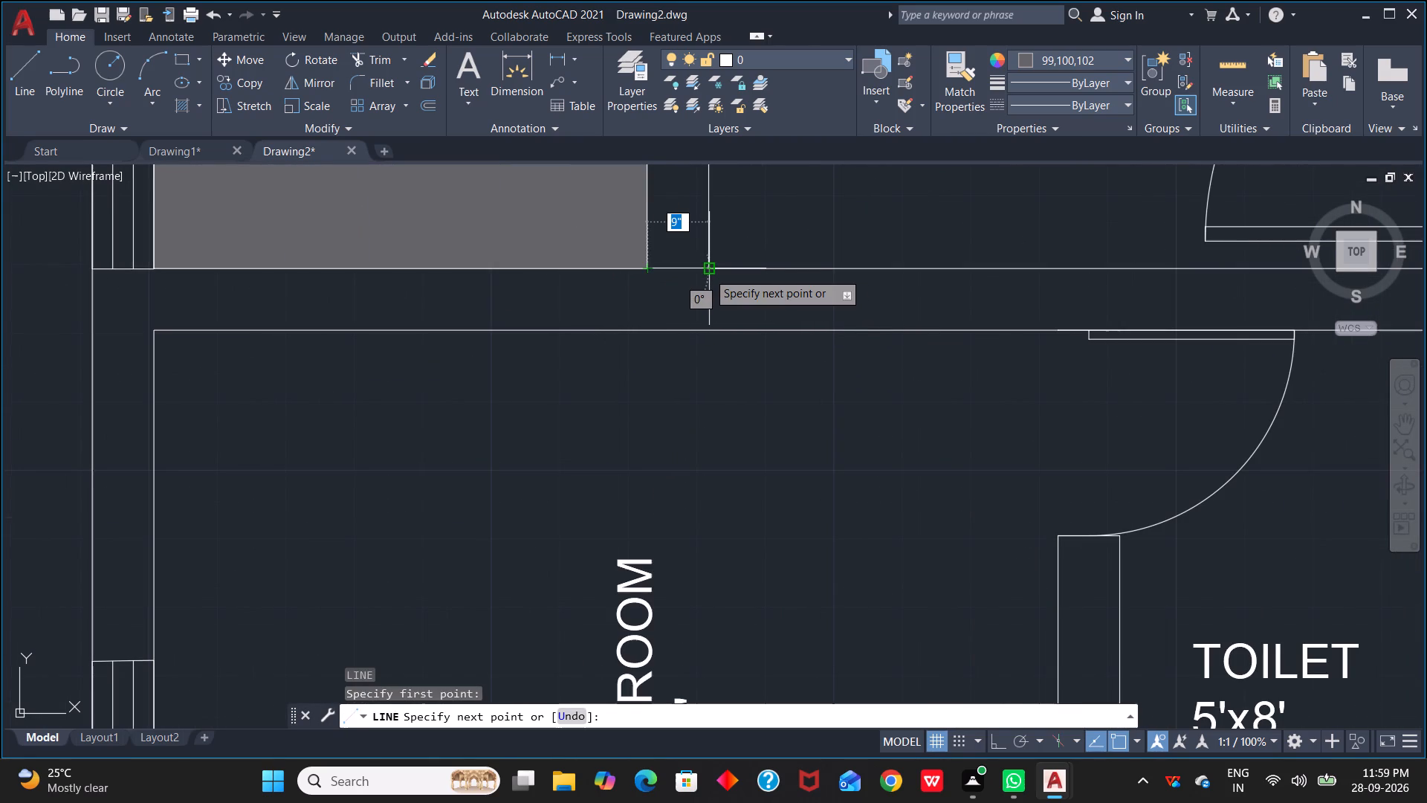
left_click(708, 272)
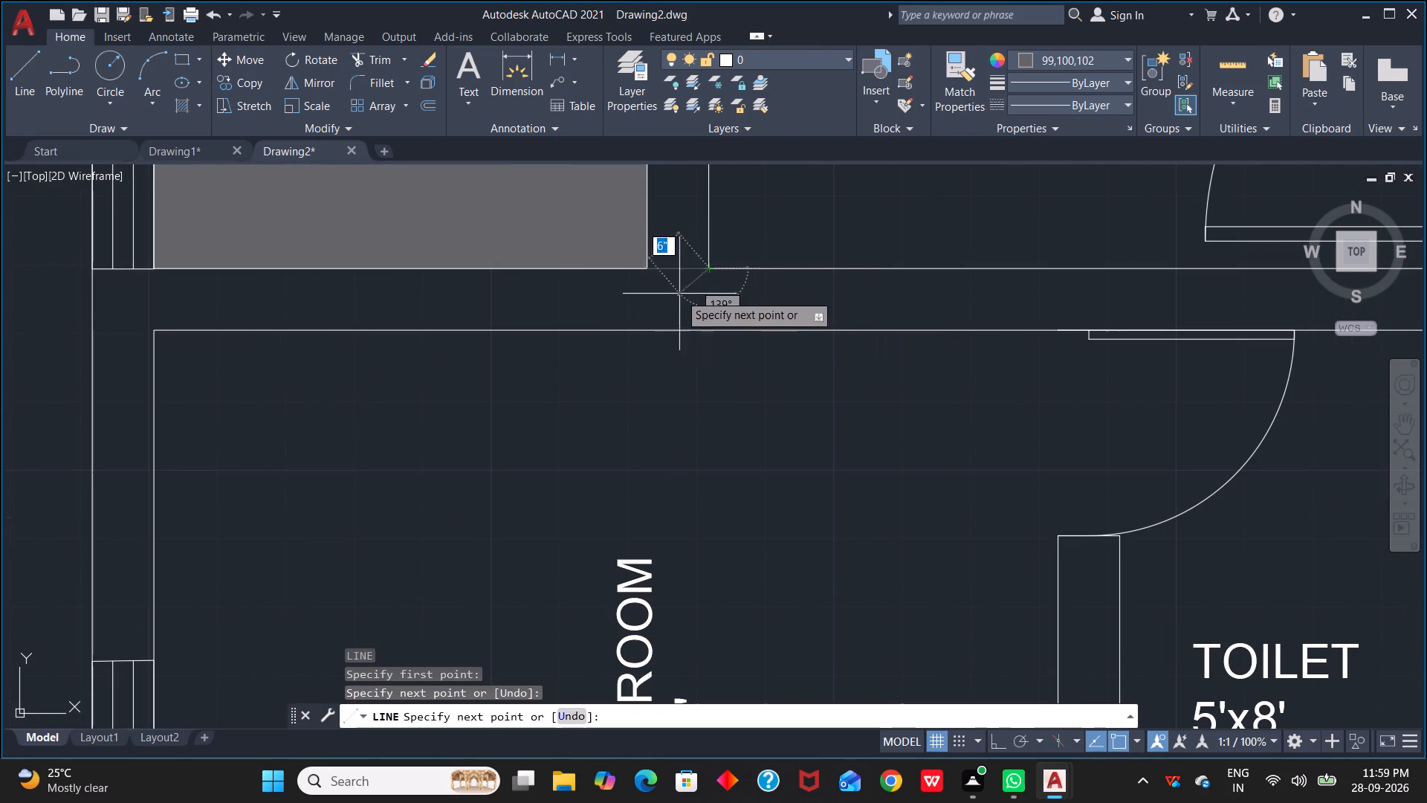
scroll(695, 297, "up", 2)
key("Escape")
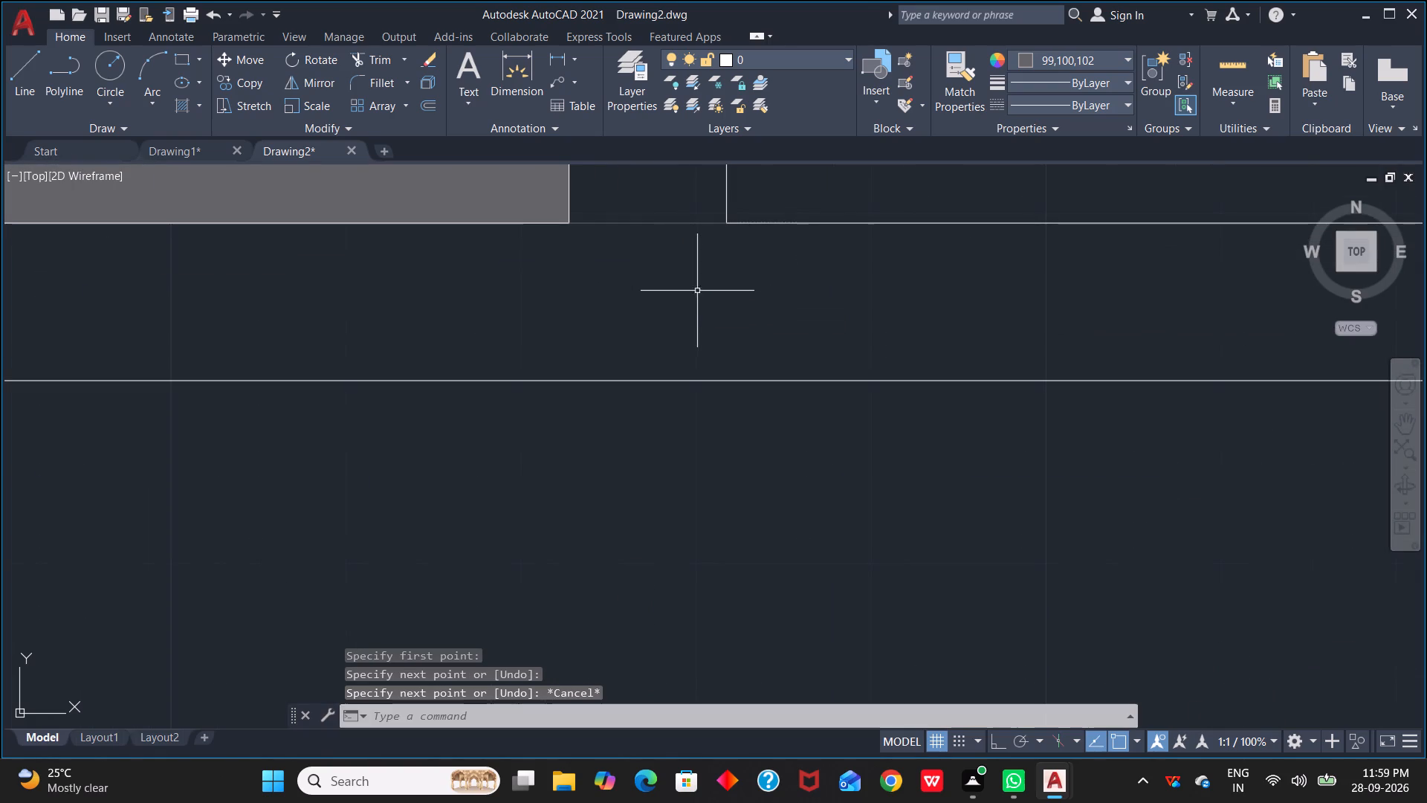
Set the current object colour to ByBlock.
left_click(1099, 78)
left_click(1106, 86)
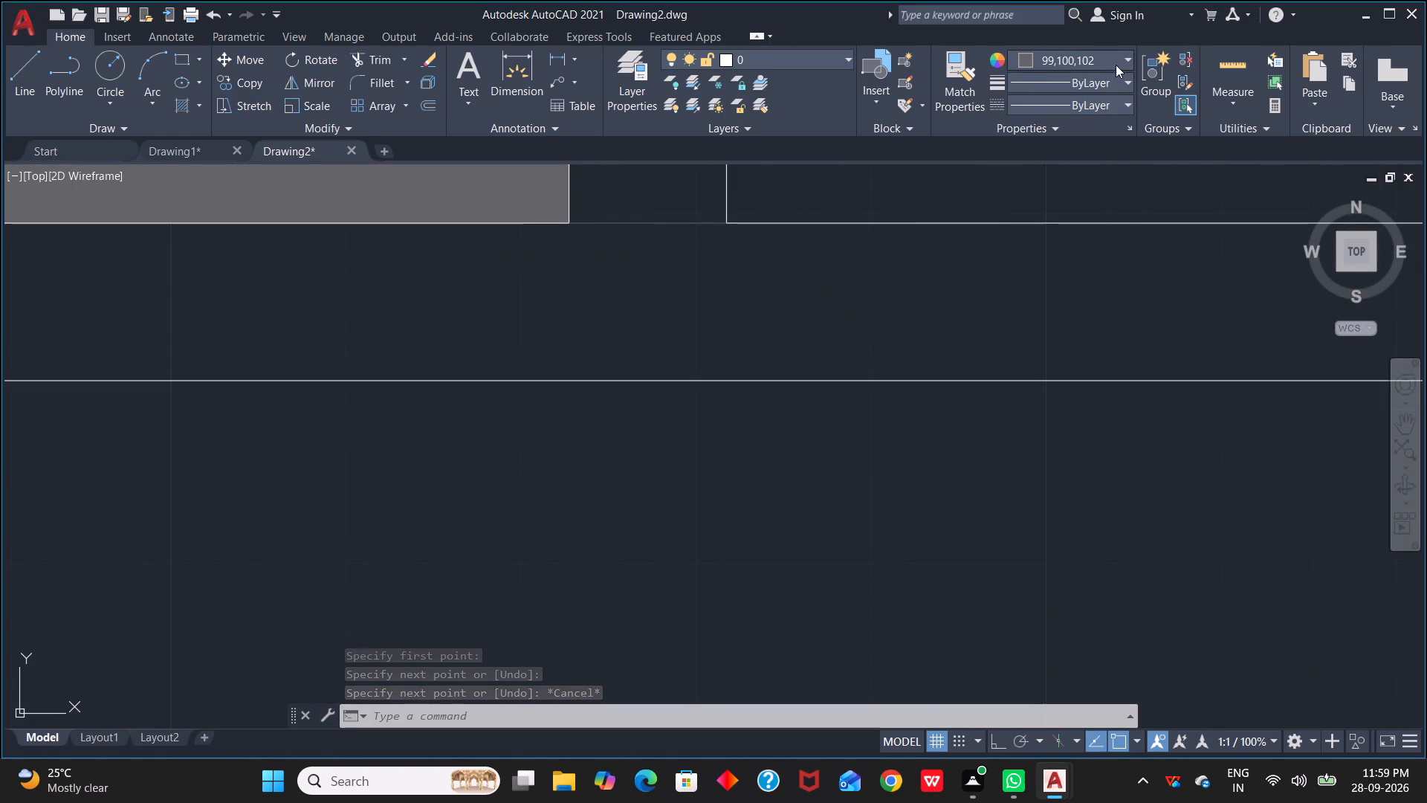
left_click(1118, 59)
left_click(1061, 101)
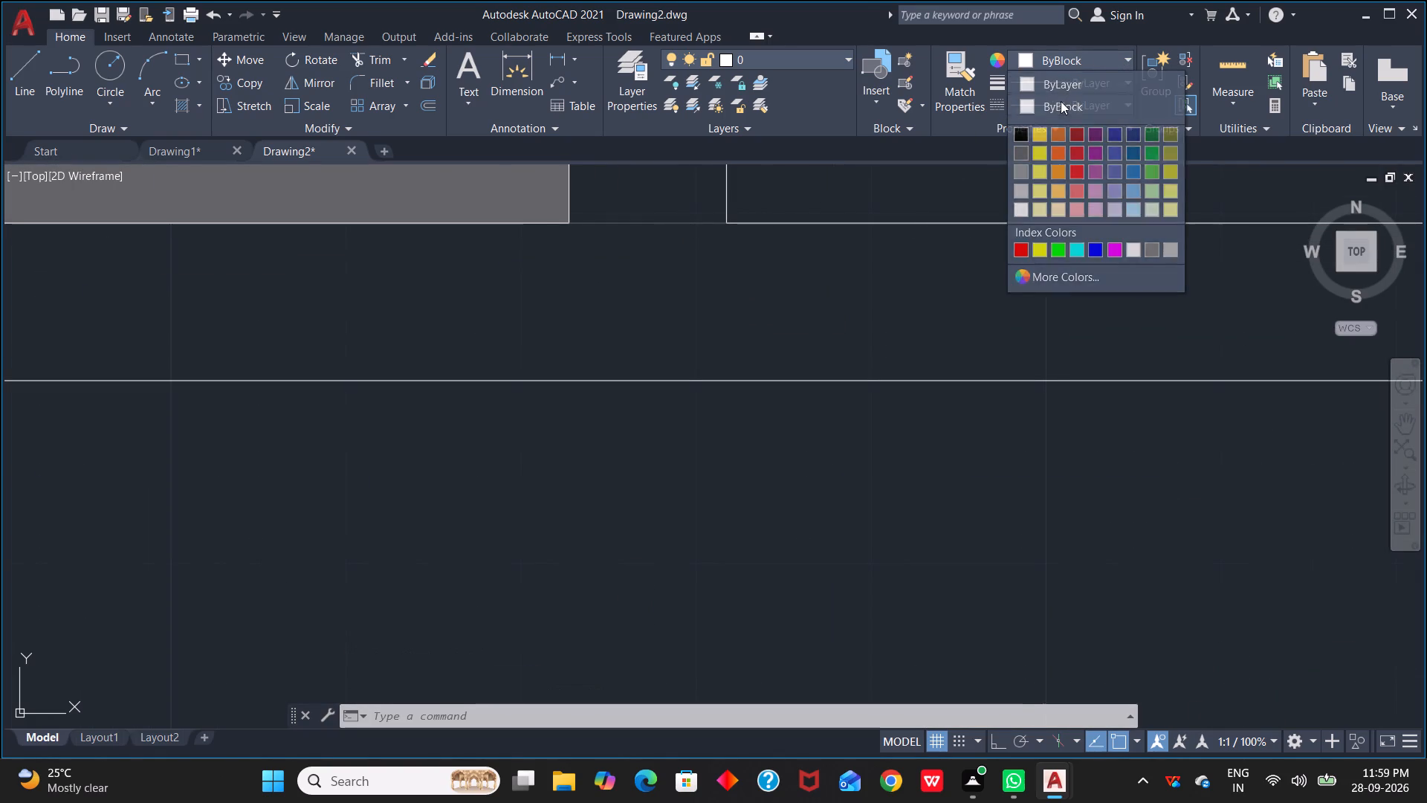
Change the colour of the short line at the base of the upper kitchen's partition wall to ByLayer.
left_click(640, 226)
left_click(643, 224)
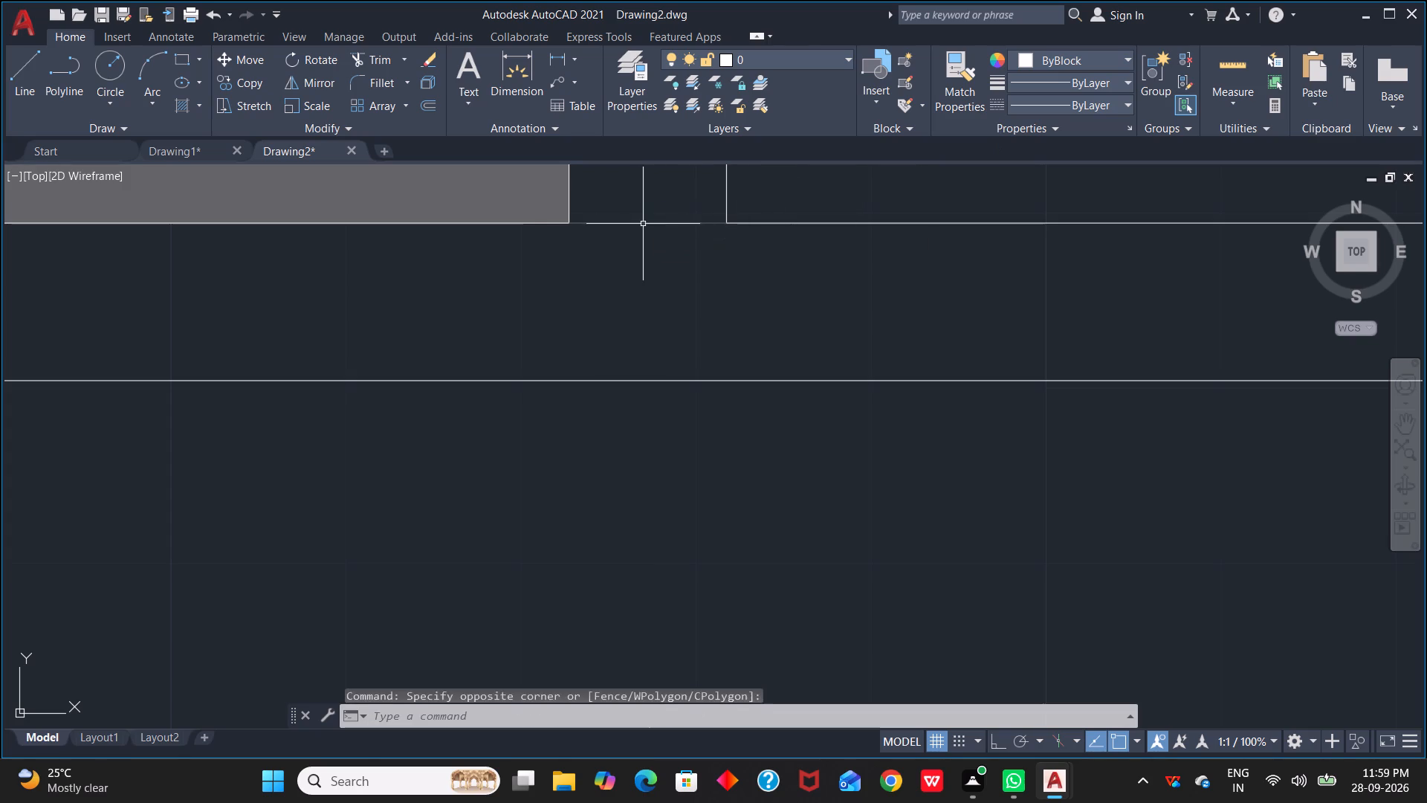
left_click(661, 222)
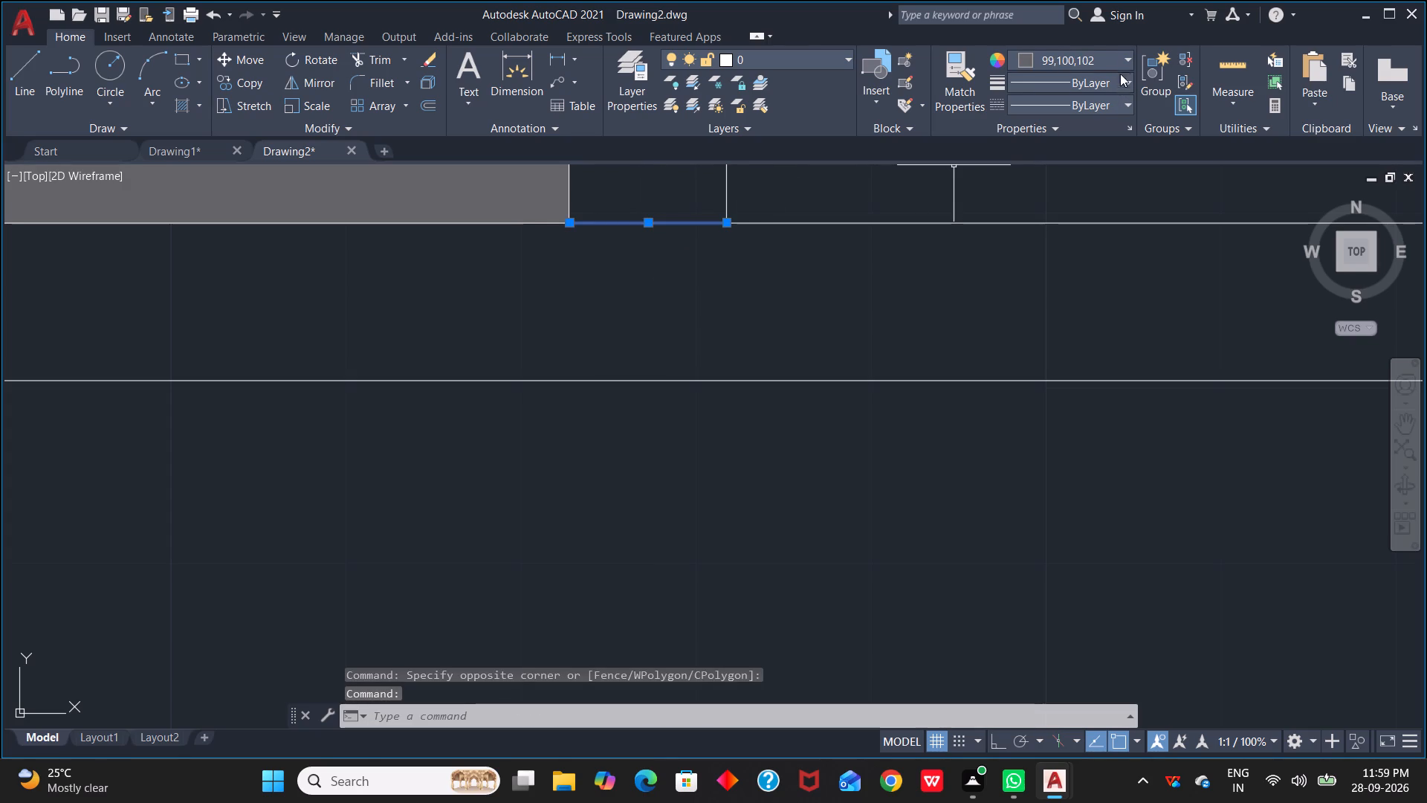
left_click(1123, 57)
left_click(1058, 79)
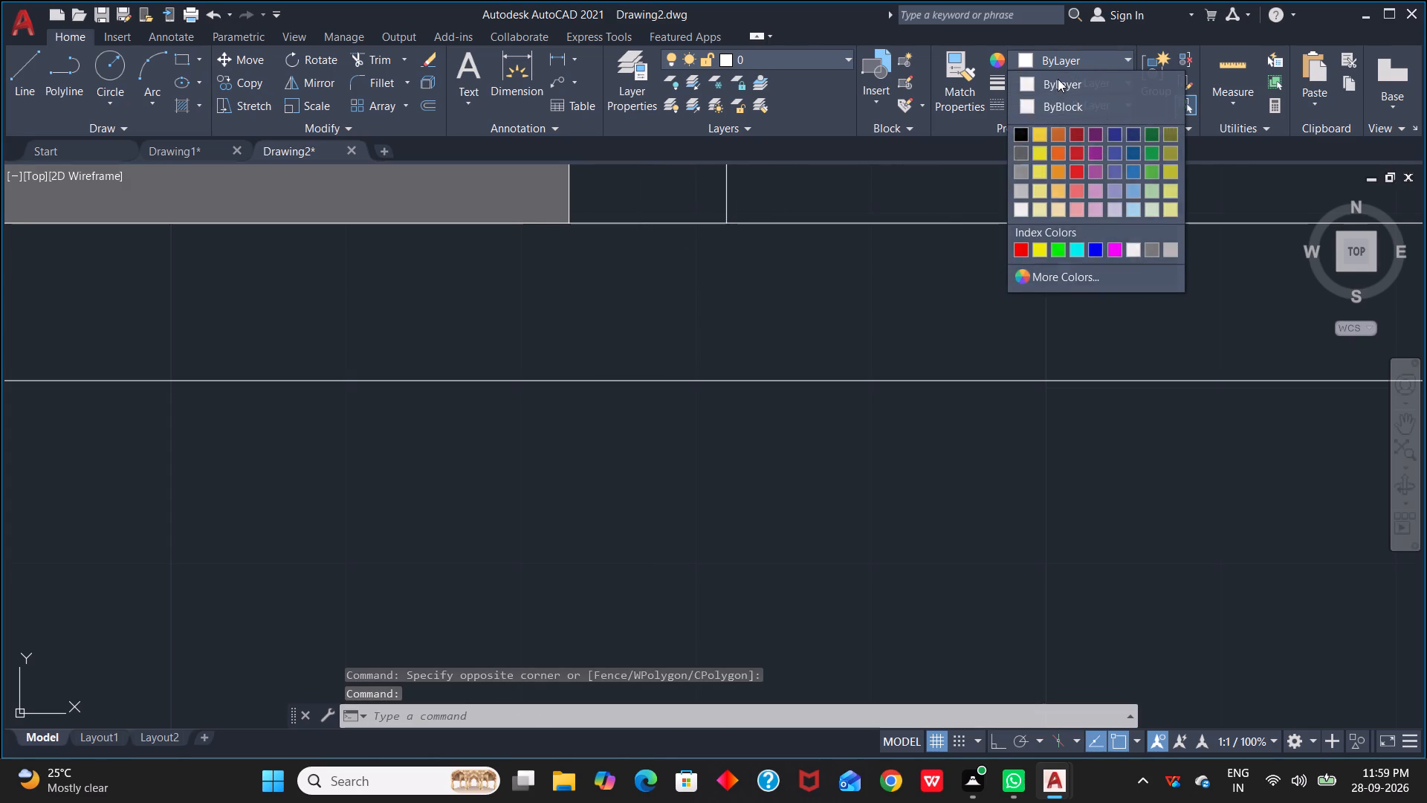
key("Escape")
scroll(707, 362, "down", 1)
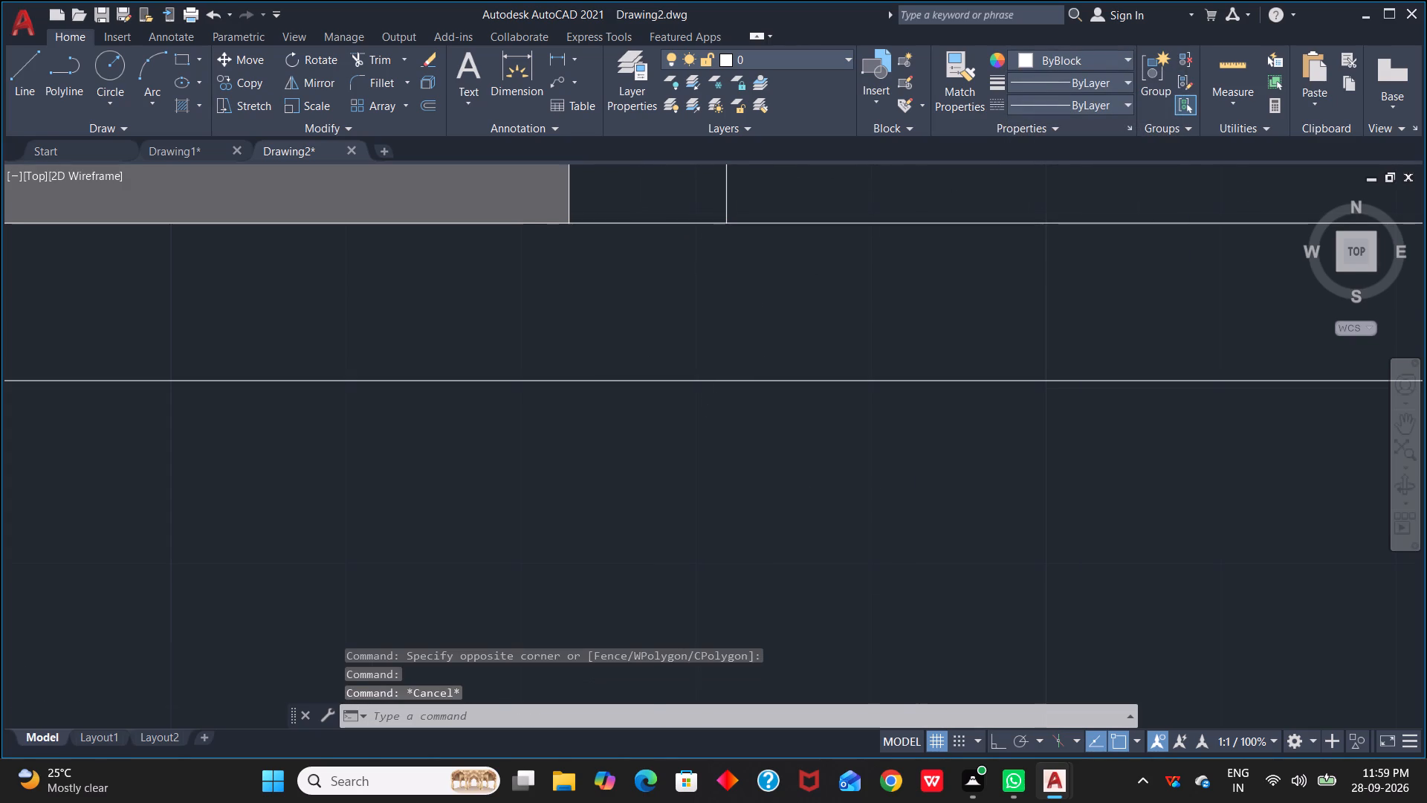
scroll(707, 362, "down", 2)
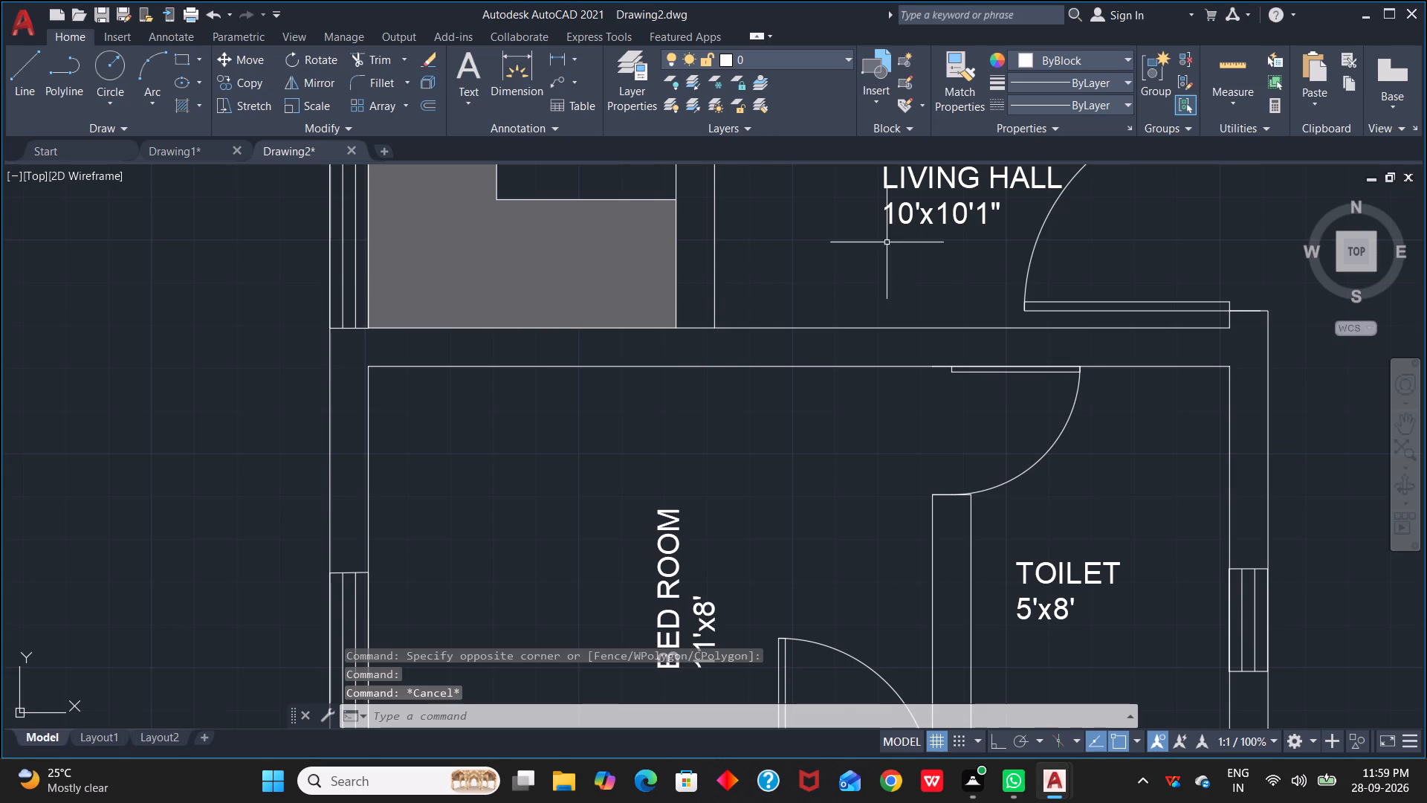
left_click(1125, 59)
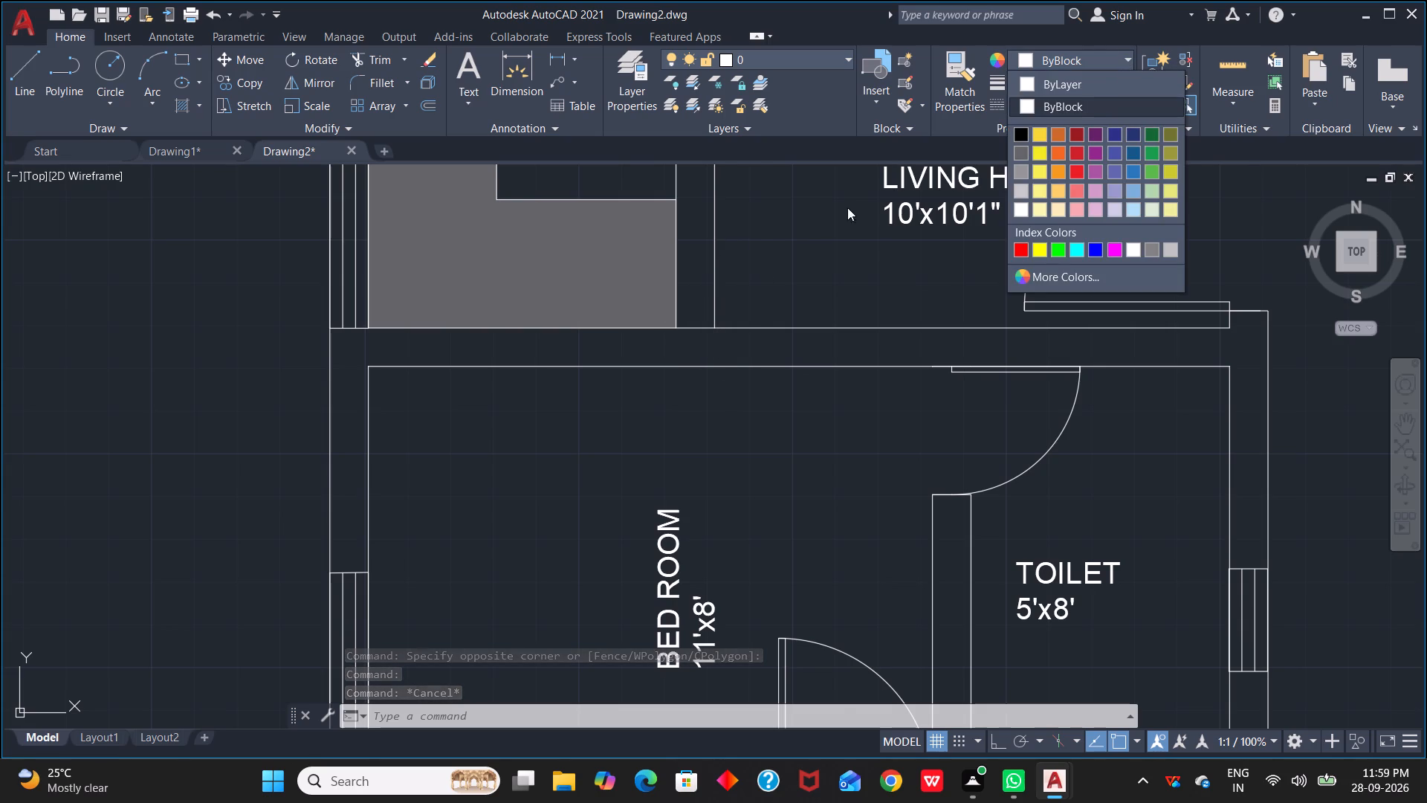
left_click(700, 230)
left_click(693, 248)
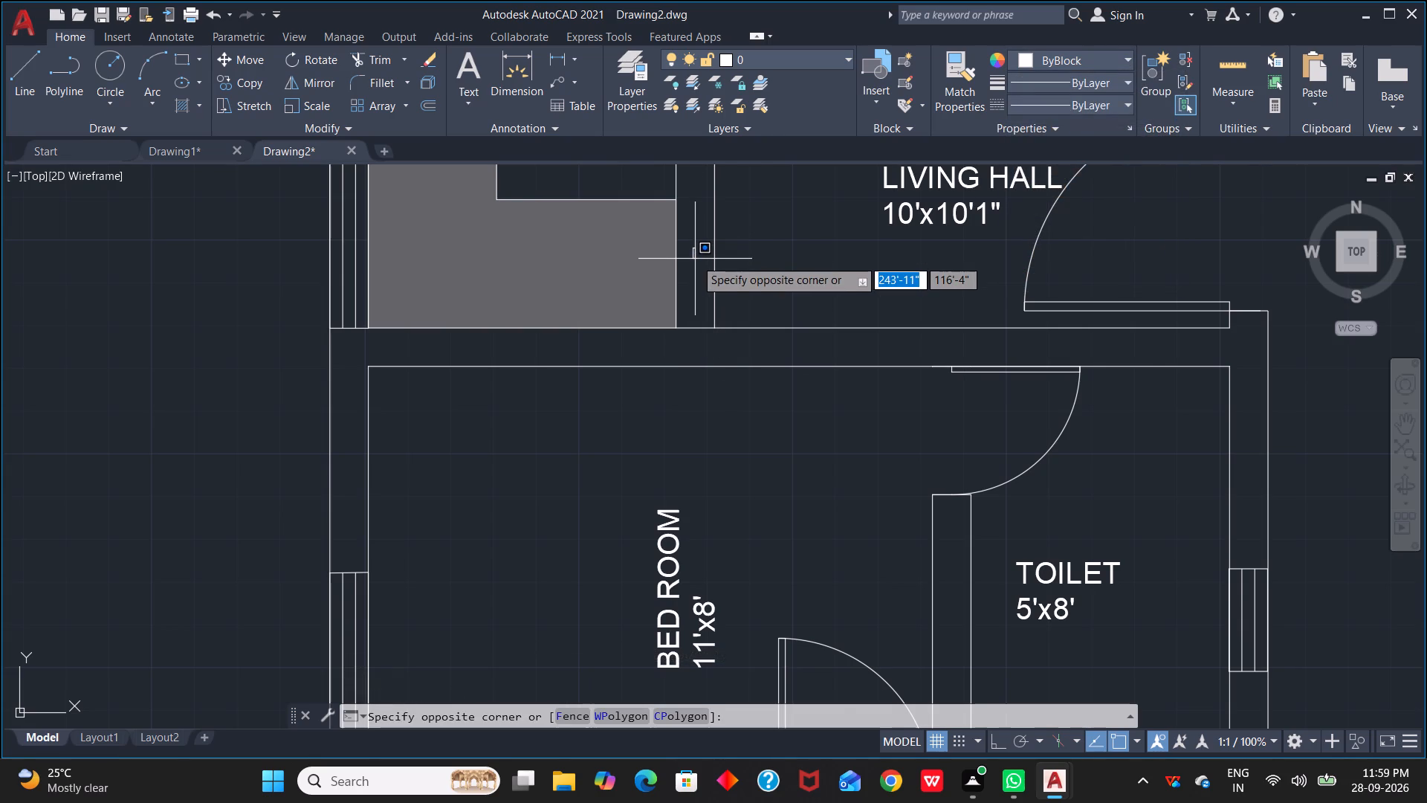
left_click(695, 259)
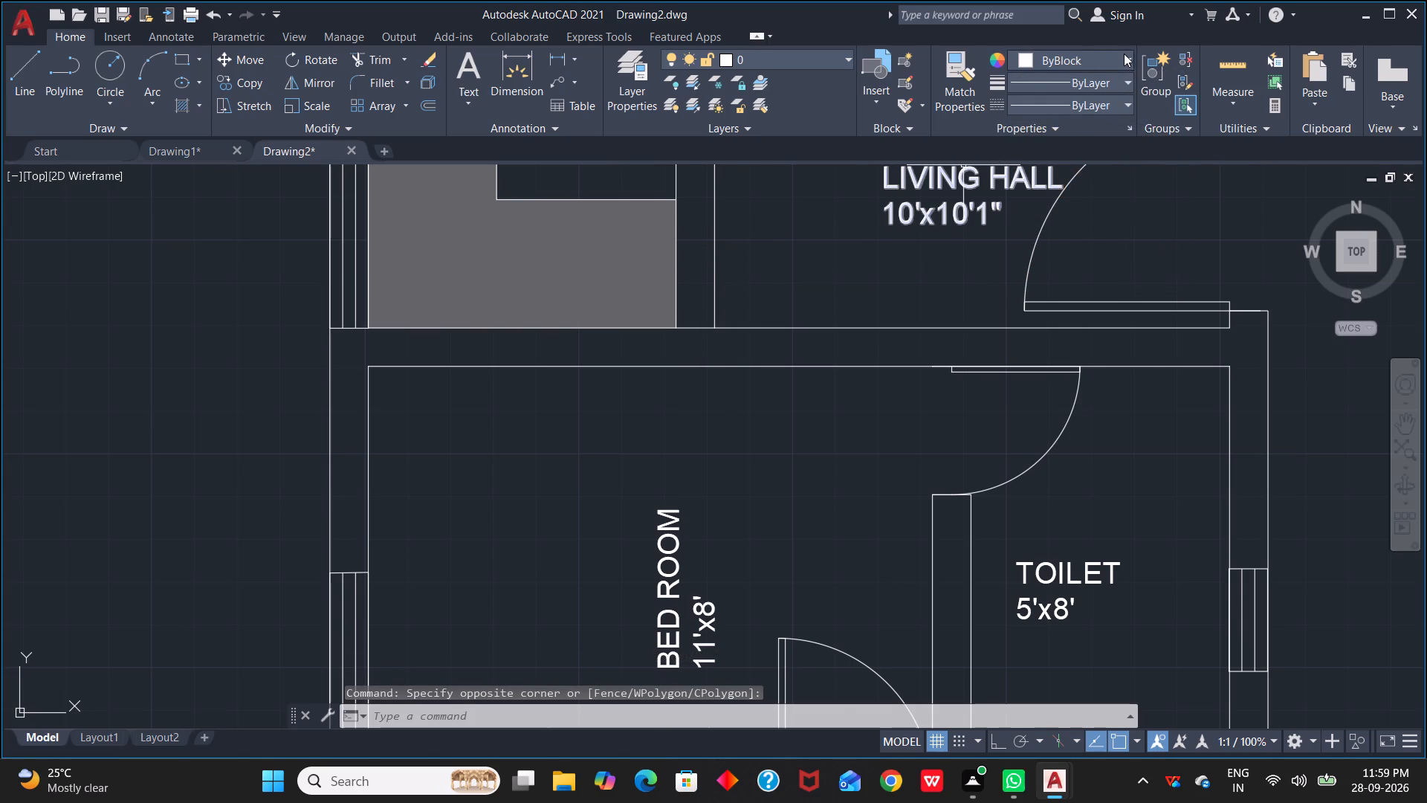
Set the current object colour to black (0,0,0).
left_click(1131, 58)
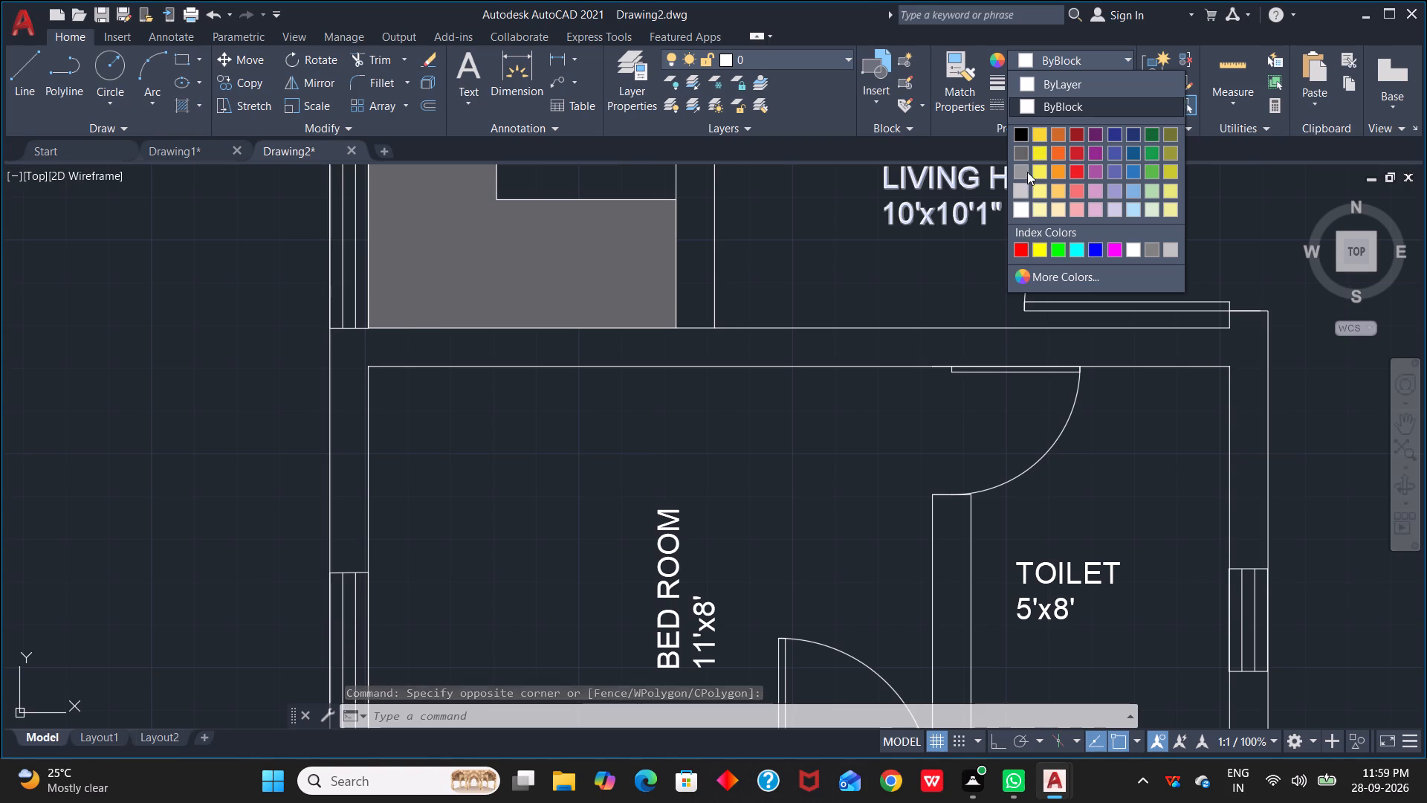
left_click(1024, 136)
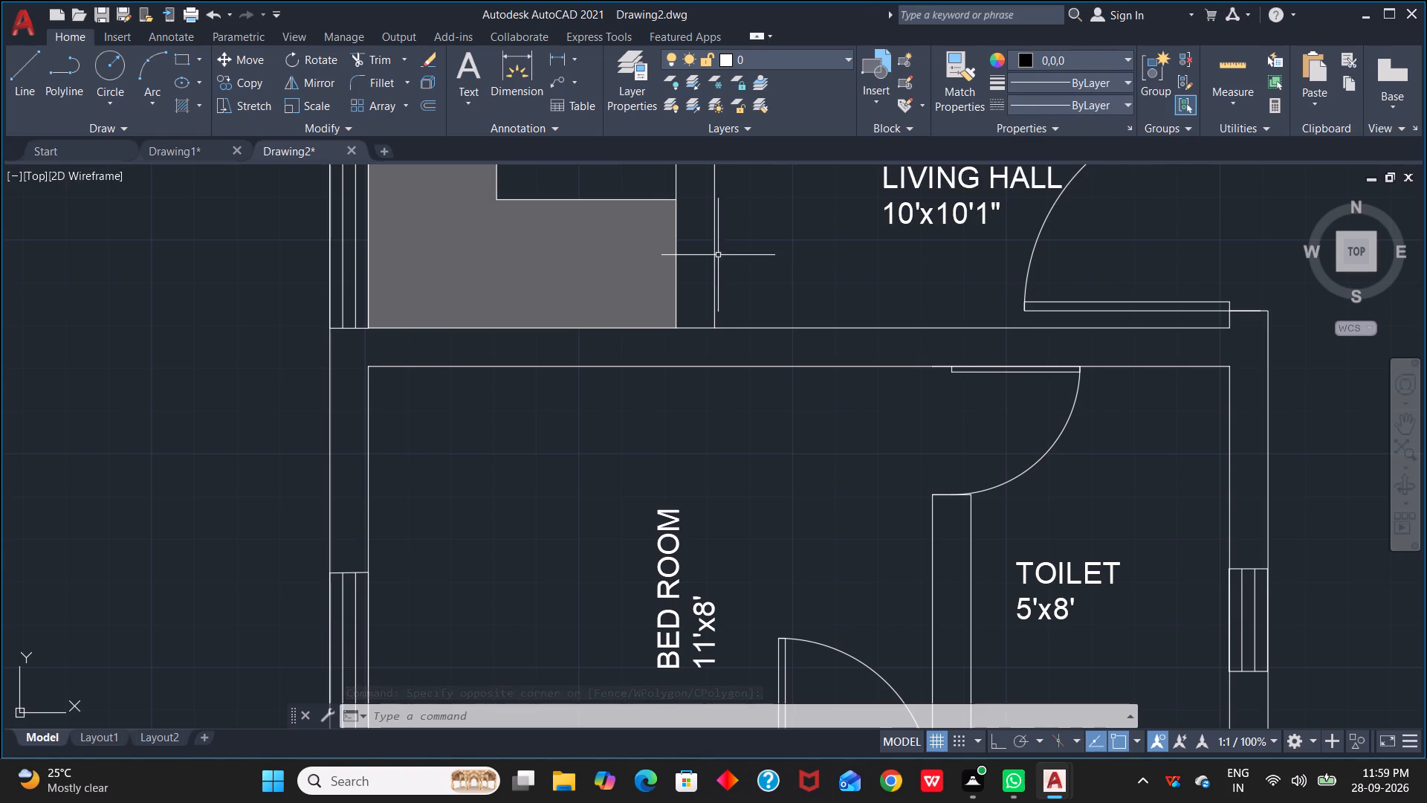
left_click(703, 255)
left_click(703, 255)
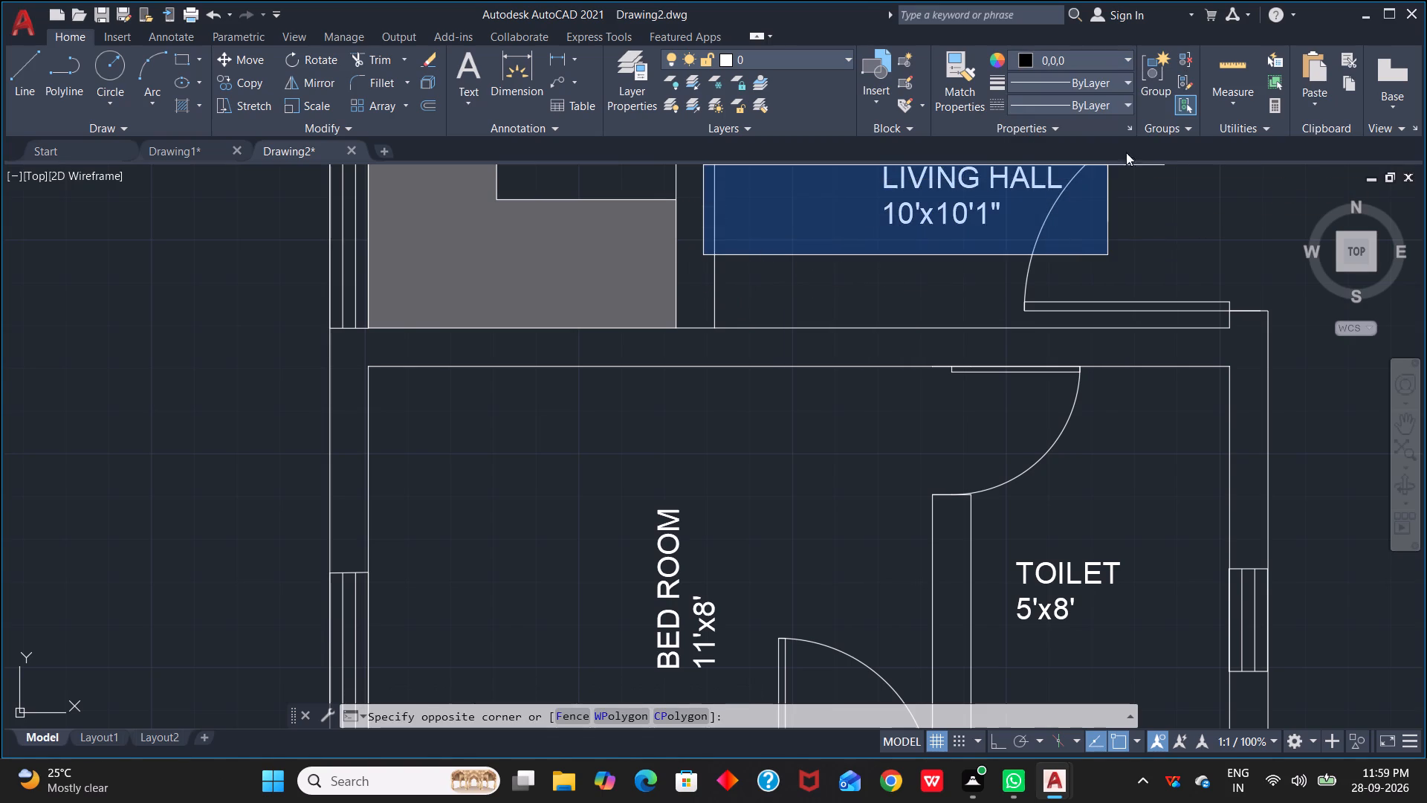
left_click(824, 236)
Fill the partition walls beside the upper and lower kitchens' counters with a SOLID hatch.
scroll(780, 257, "down", 2)
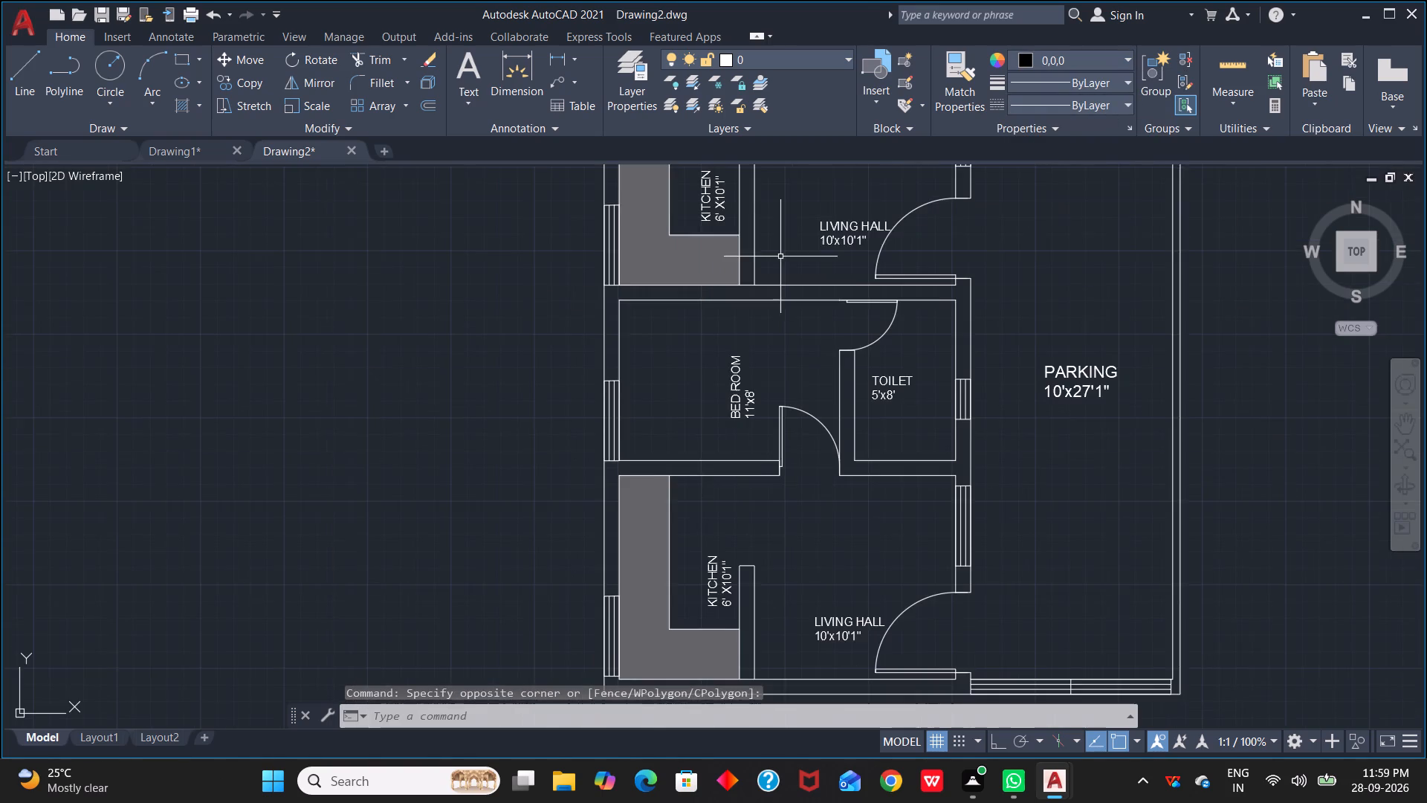
middle_click_drag(790, 257, 844, 529)
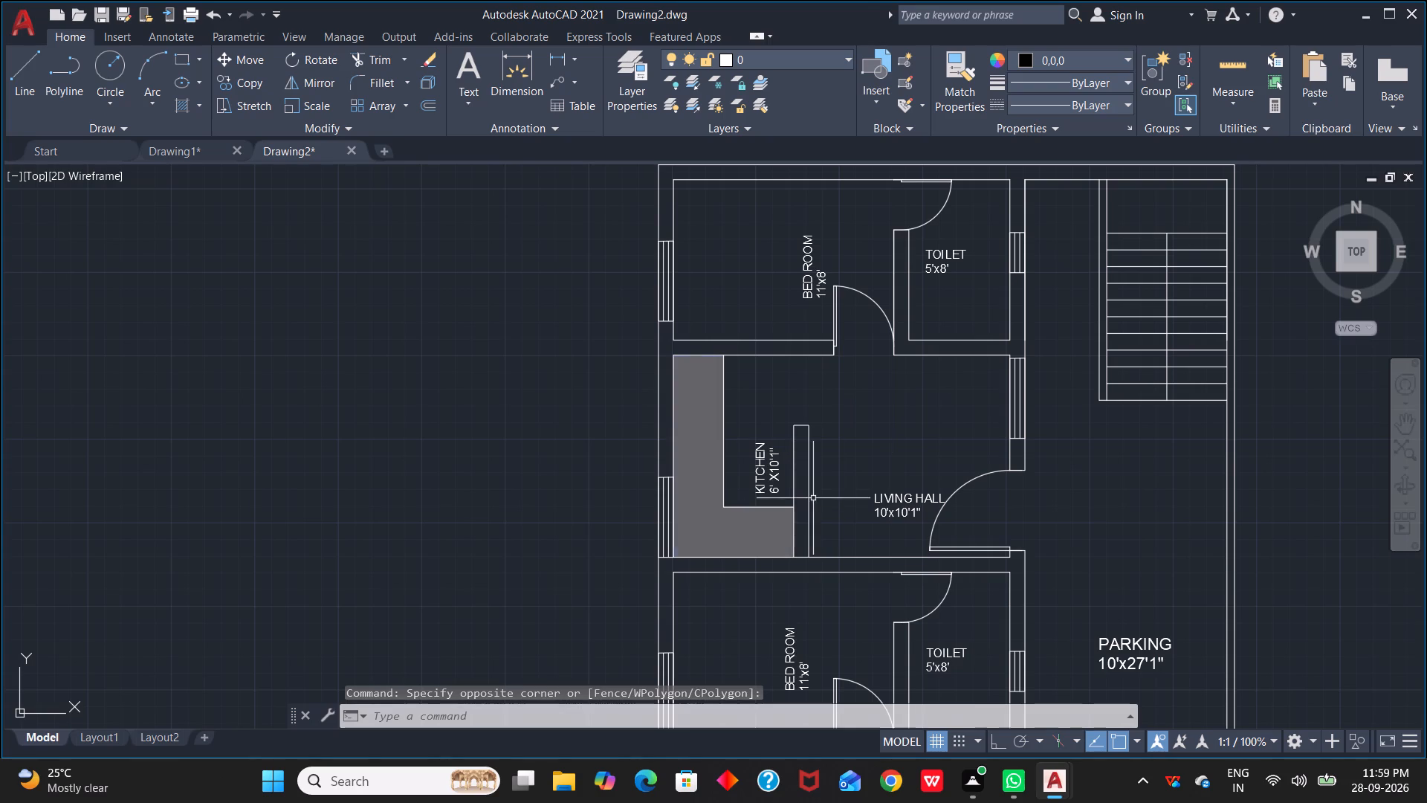
key("Escape")
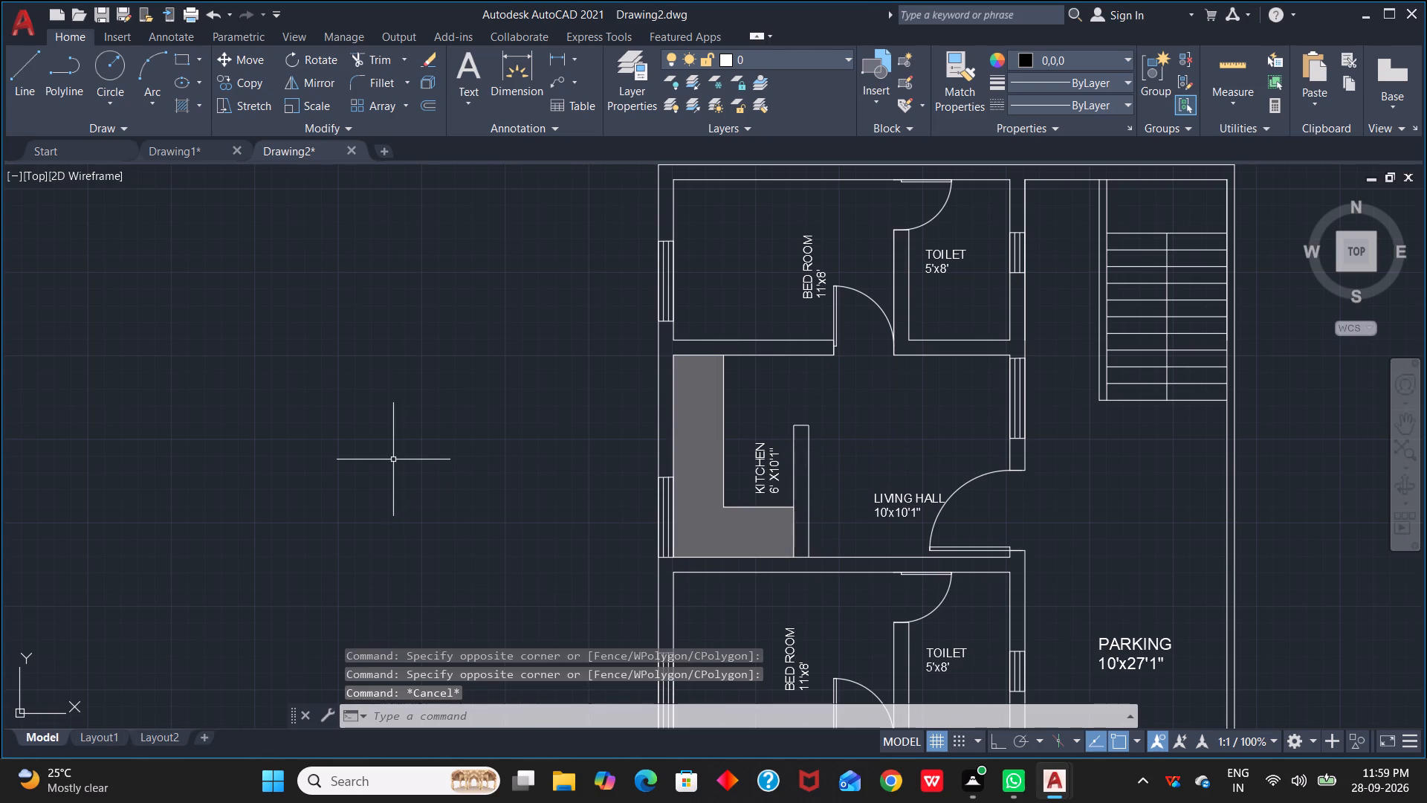
type("H")
key("space")
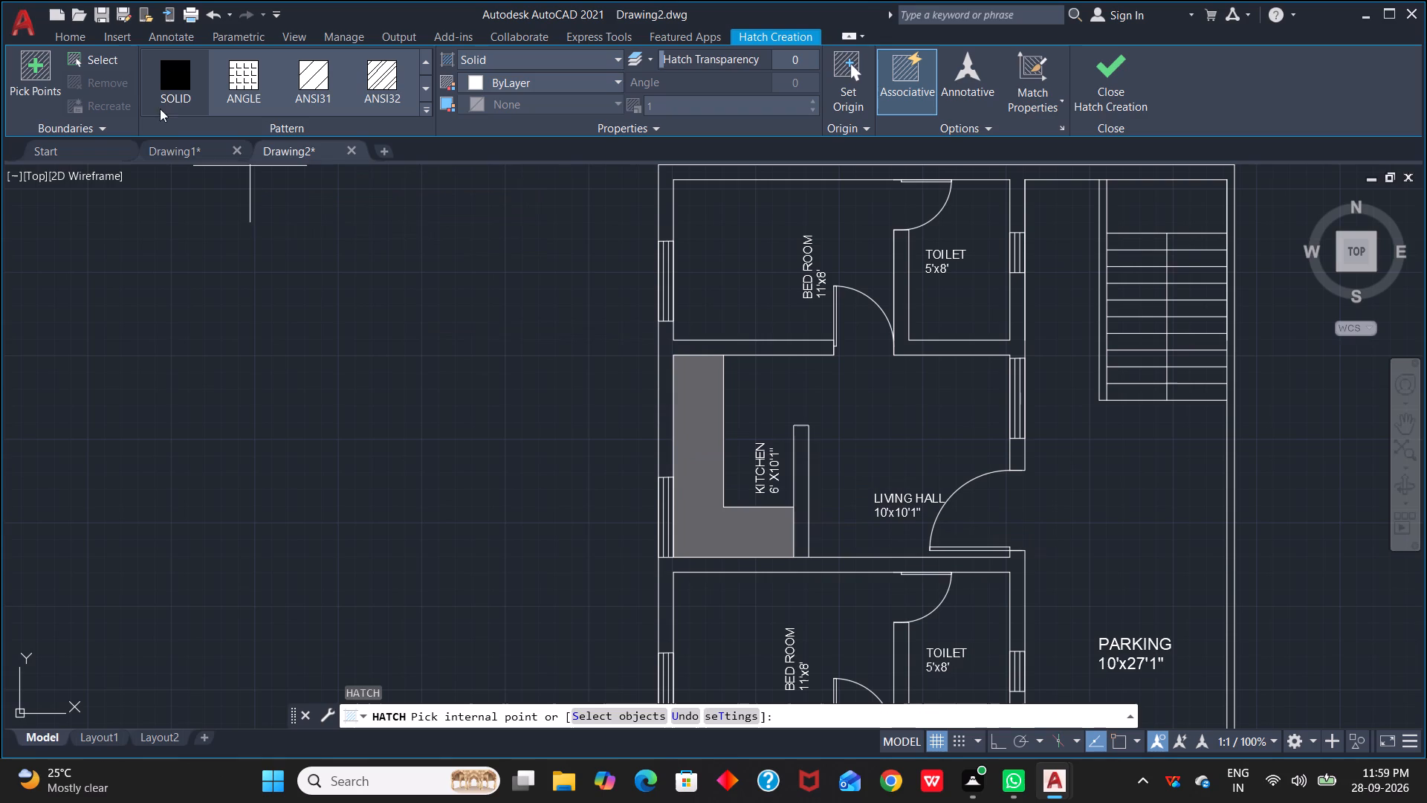
left_click(178, 93)
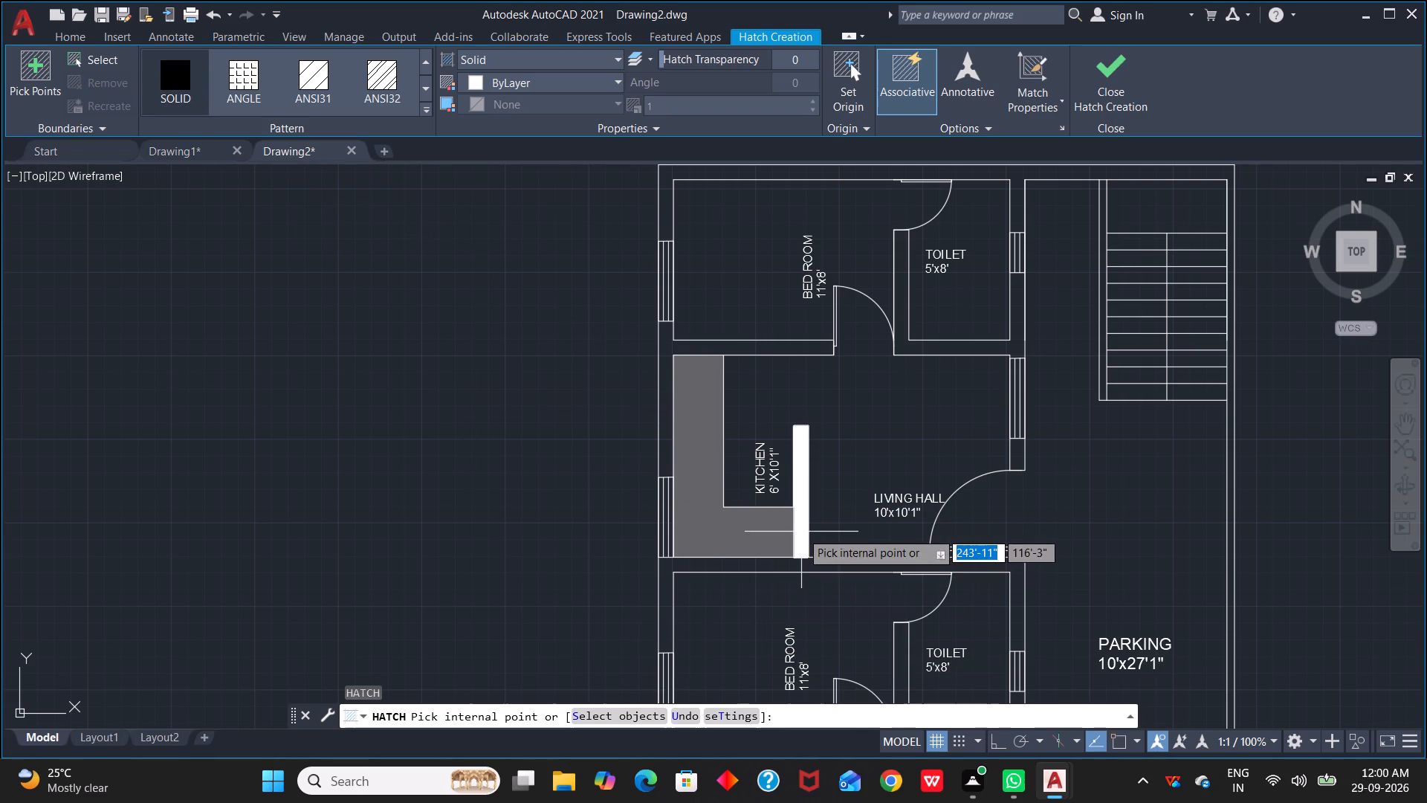
left_click(801, 532)
scroll(845, 634, "down", 2)
middle_click_drag(844, 626, 840, 278)
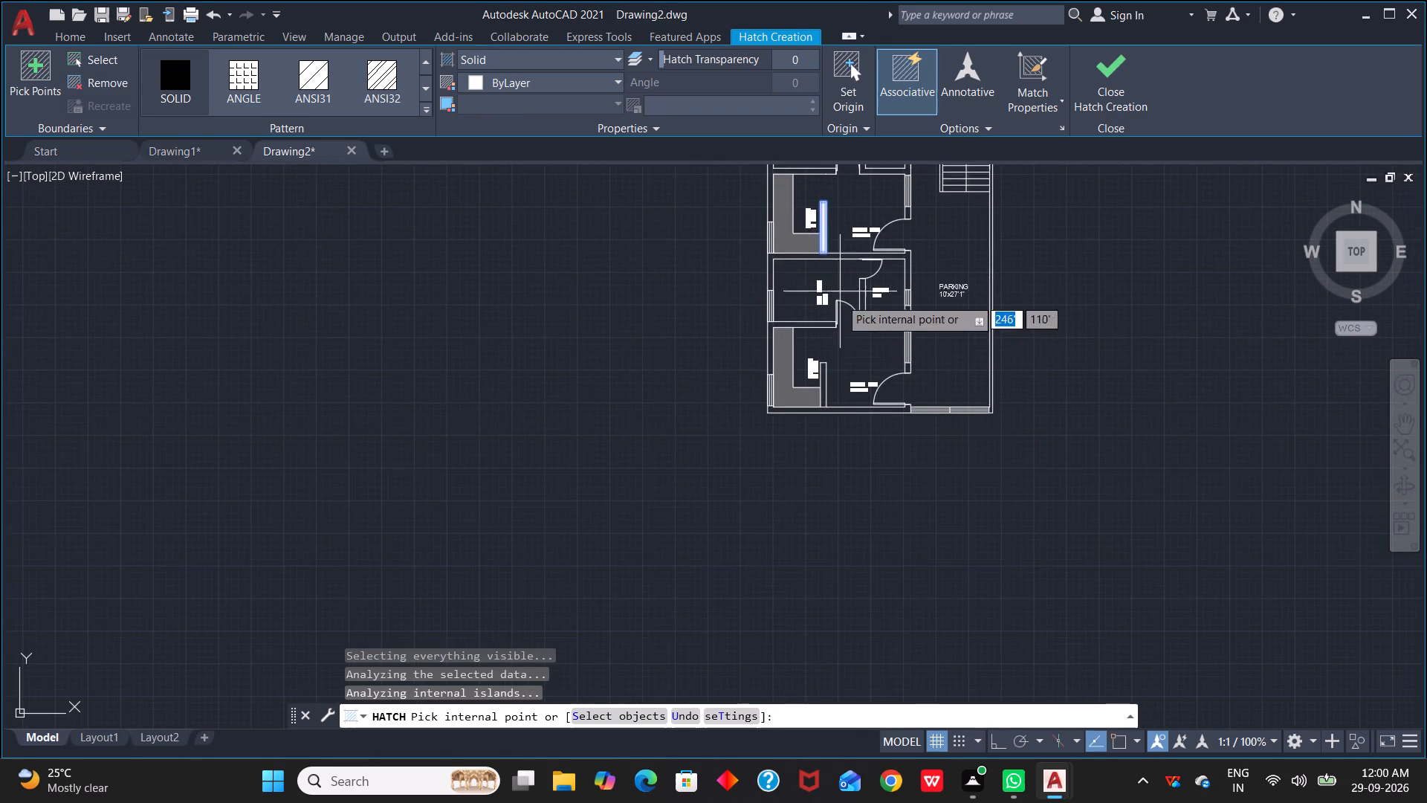
scroll(839, 341, "up", 2)
left_click(803, 470)
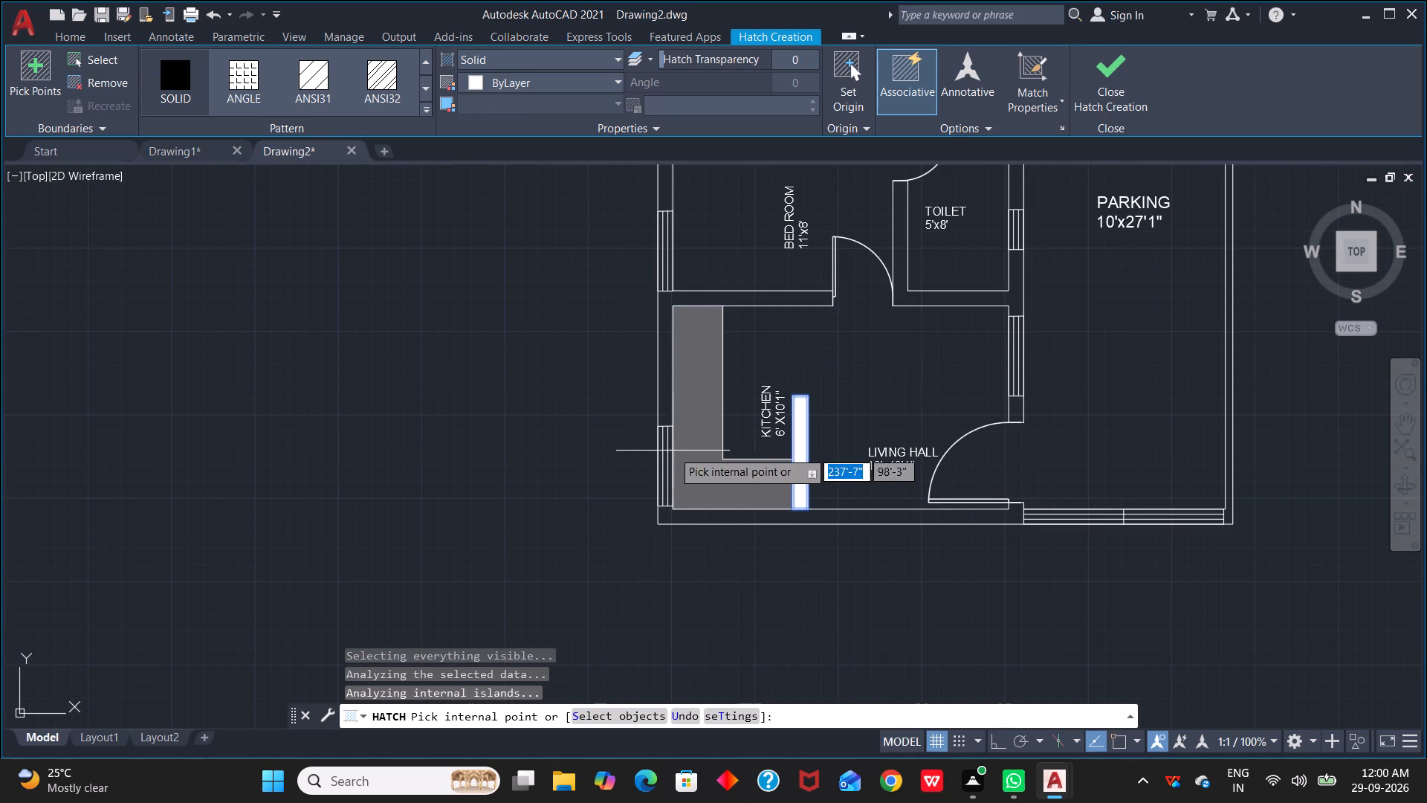
key("Escape")
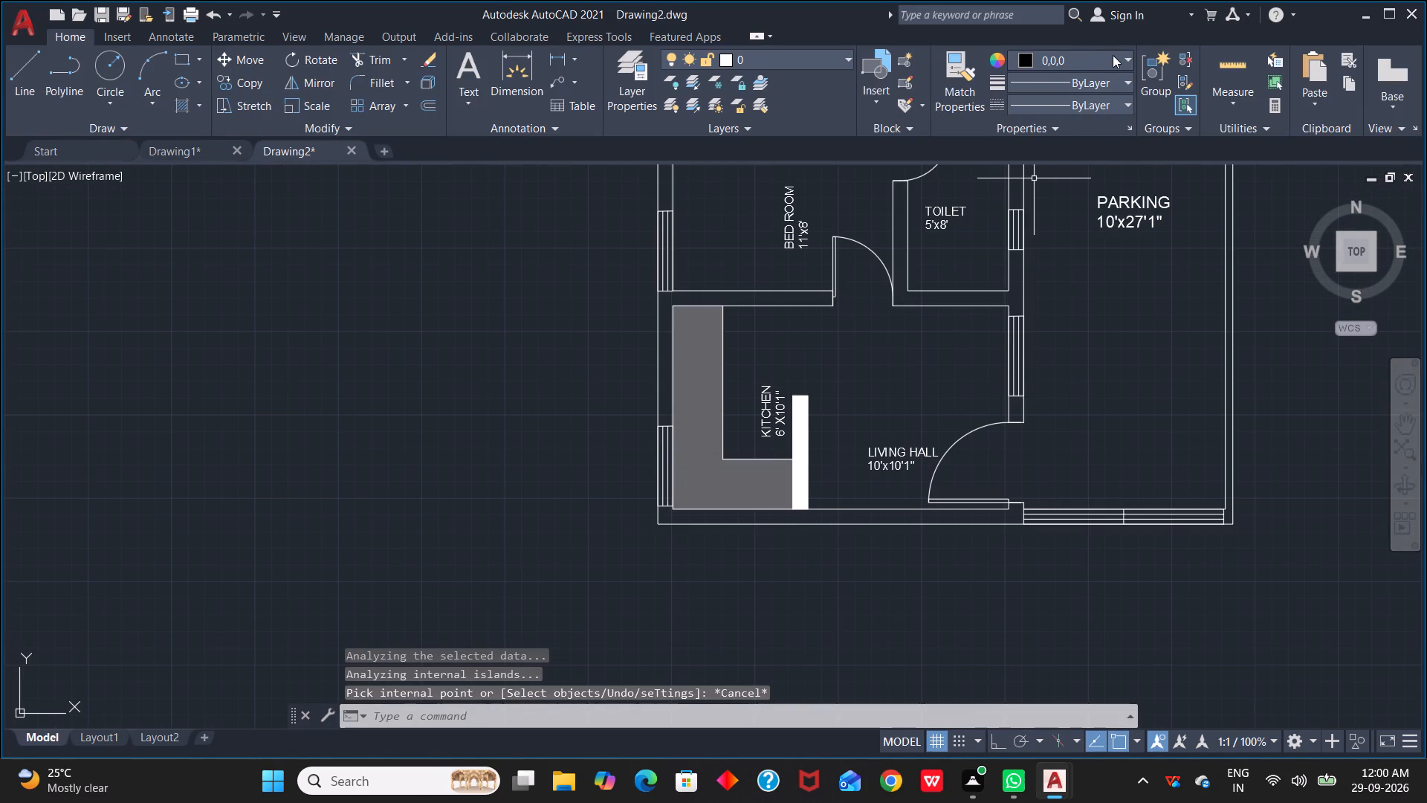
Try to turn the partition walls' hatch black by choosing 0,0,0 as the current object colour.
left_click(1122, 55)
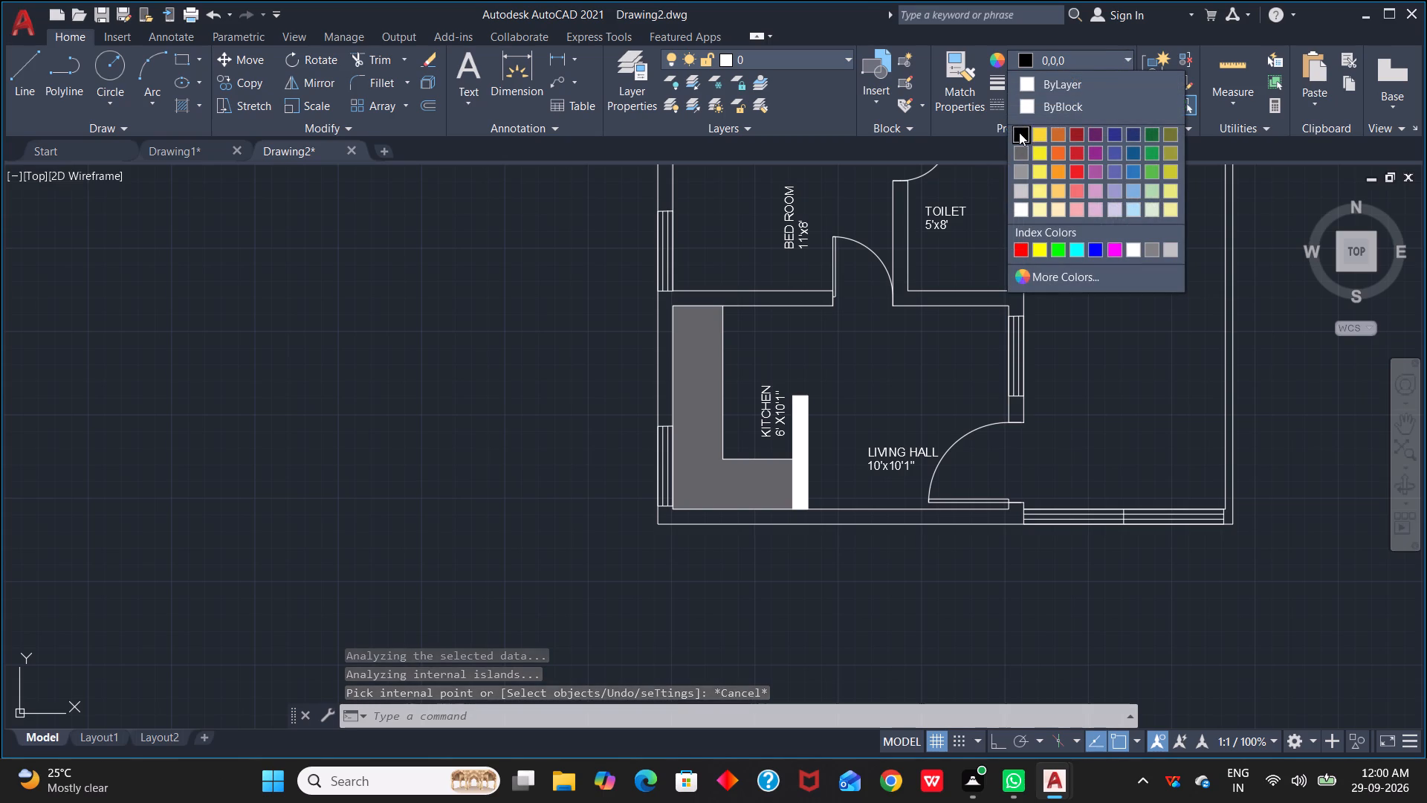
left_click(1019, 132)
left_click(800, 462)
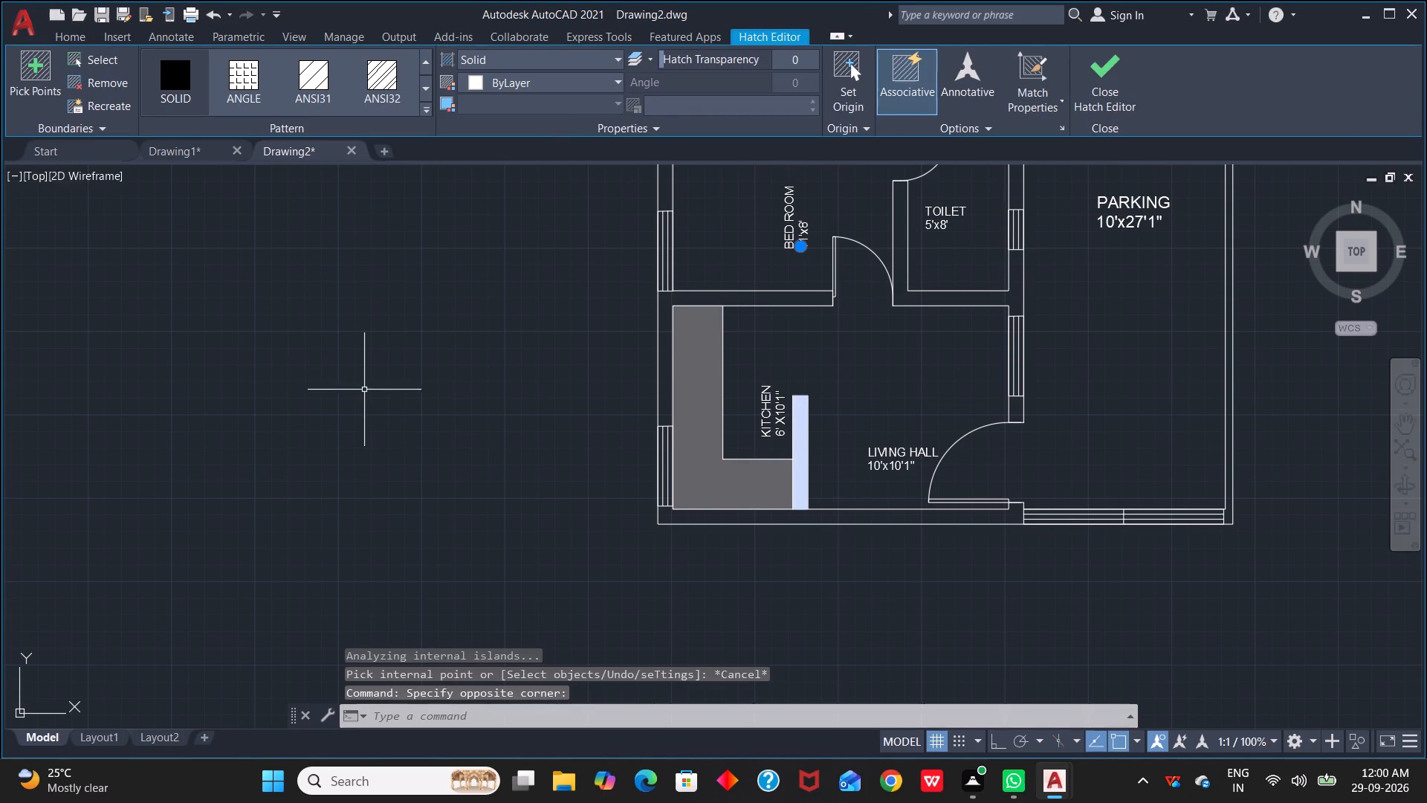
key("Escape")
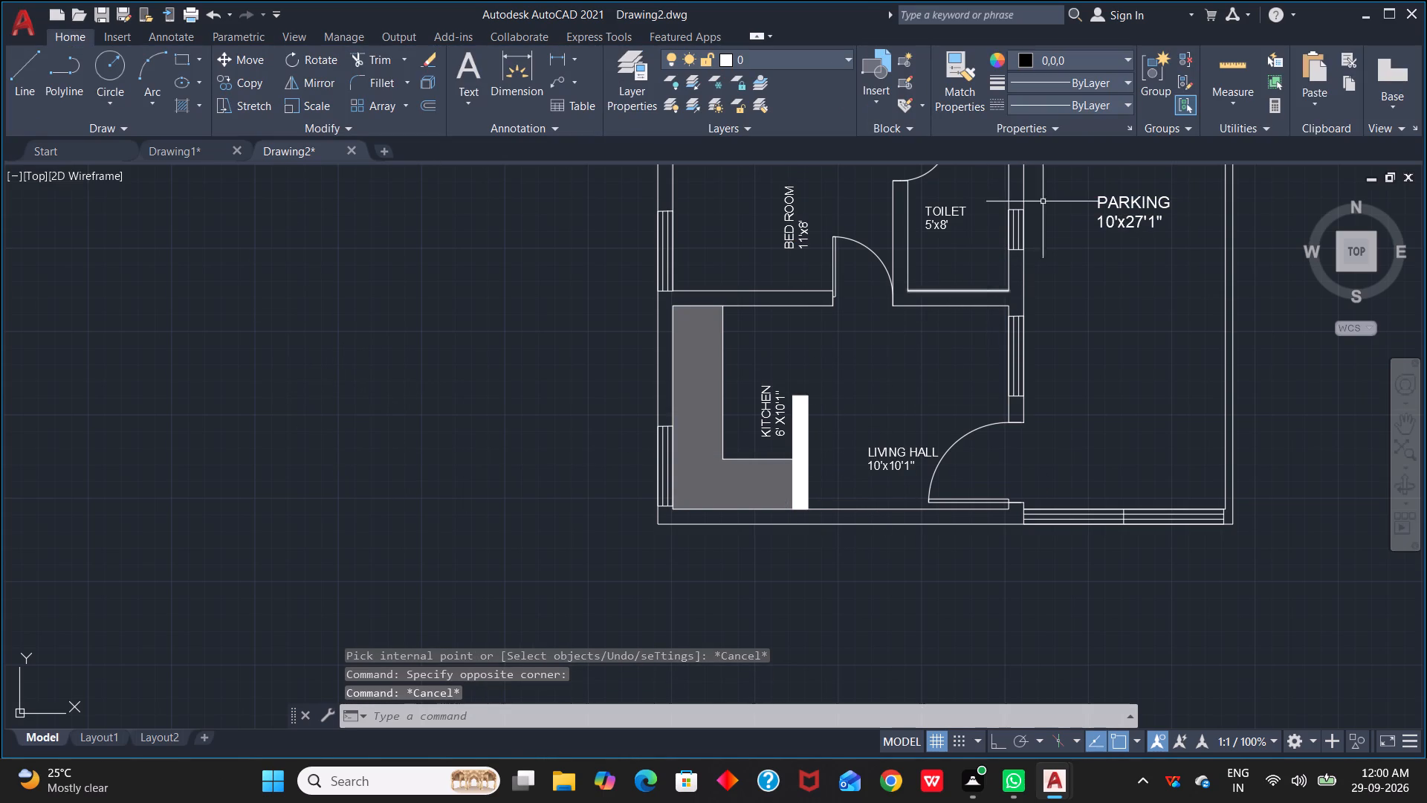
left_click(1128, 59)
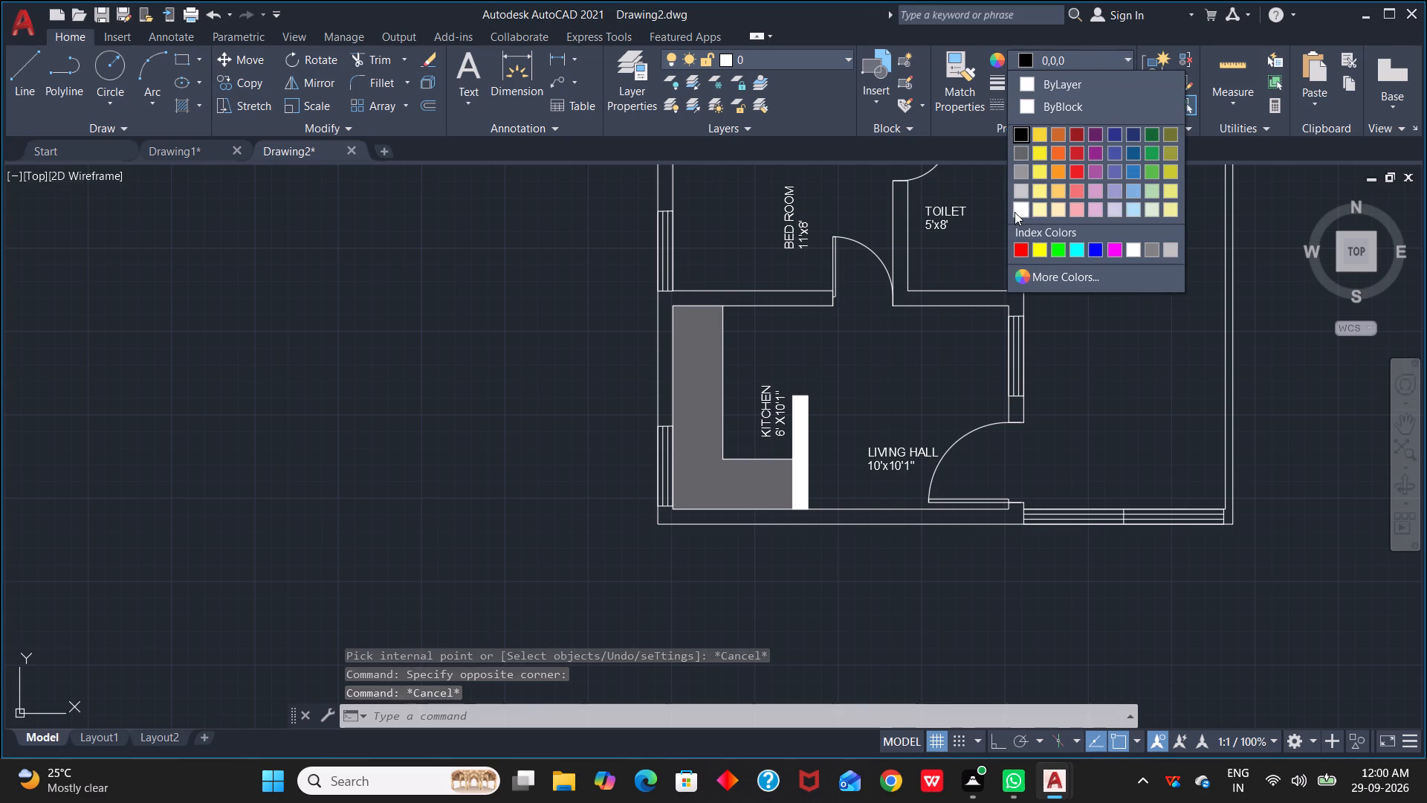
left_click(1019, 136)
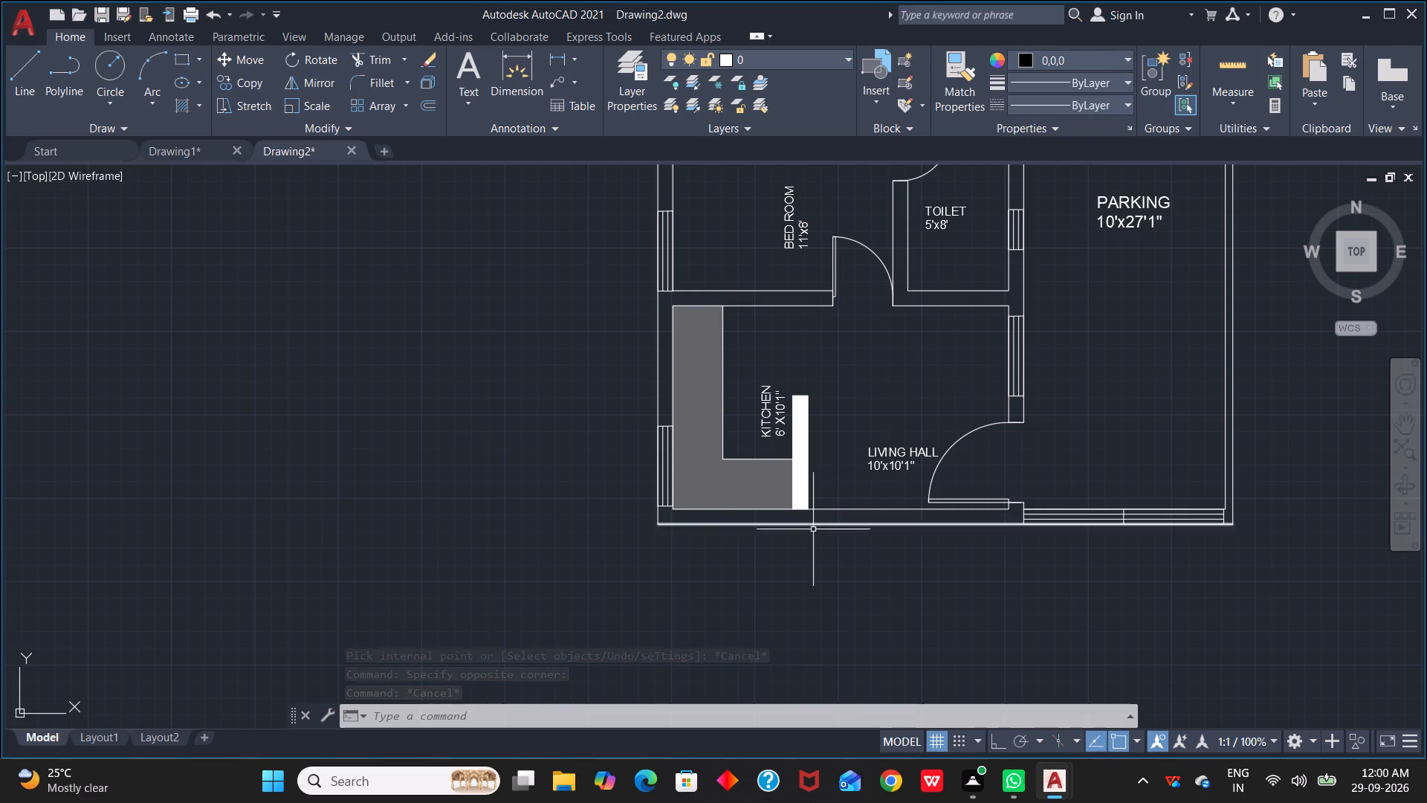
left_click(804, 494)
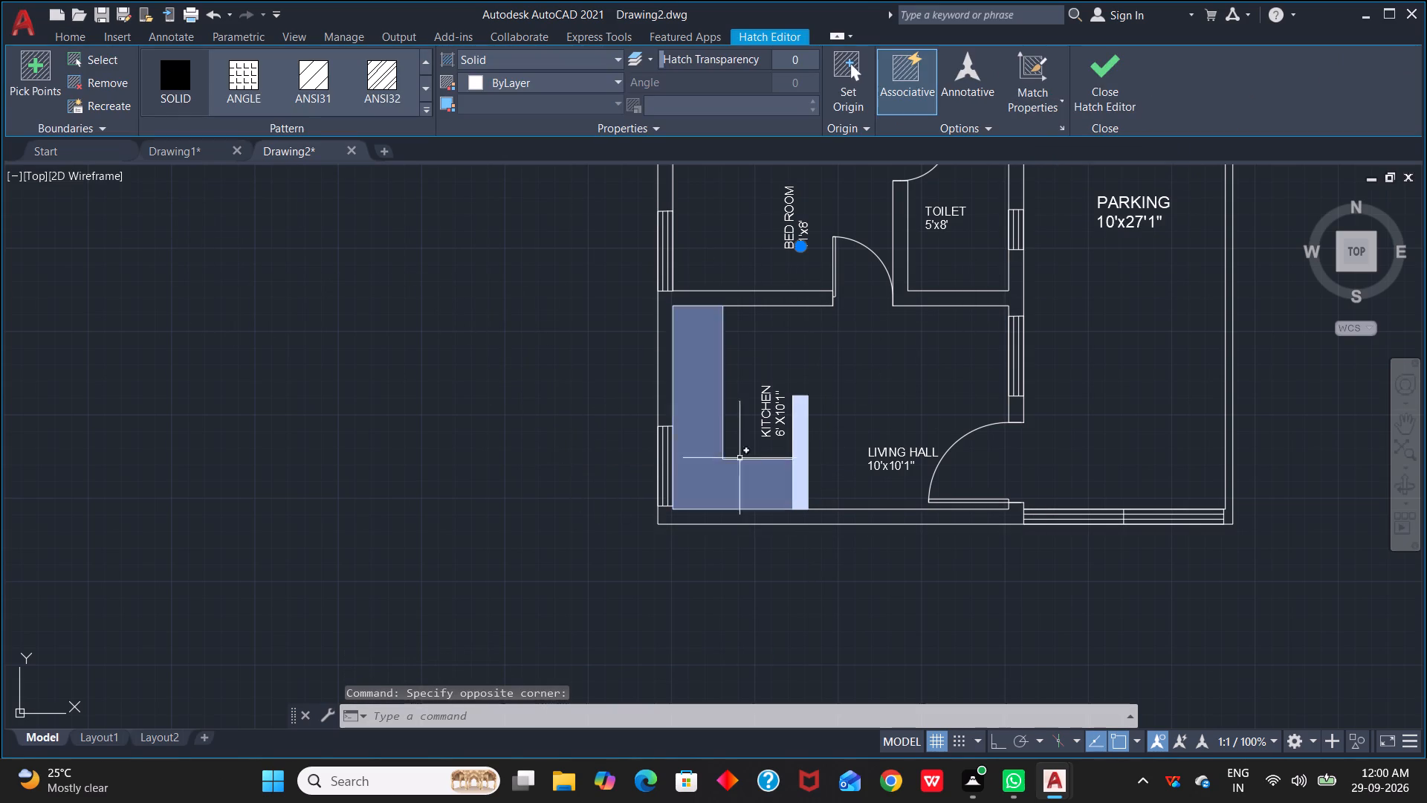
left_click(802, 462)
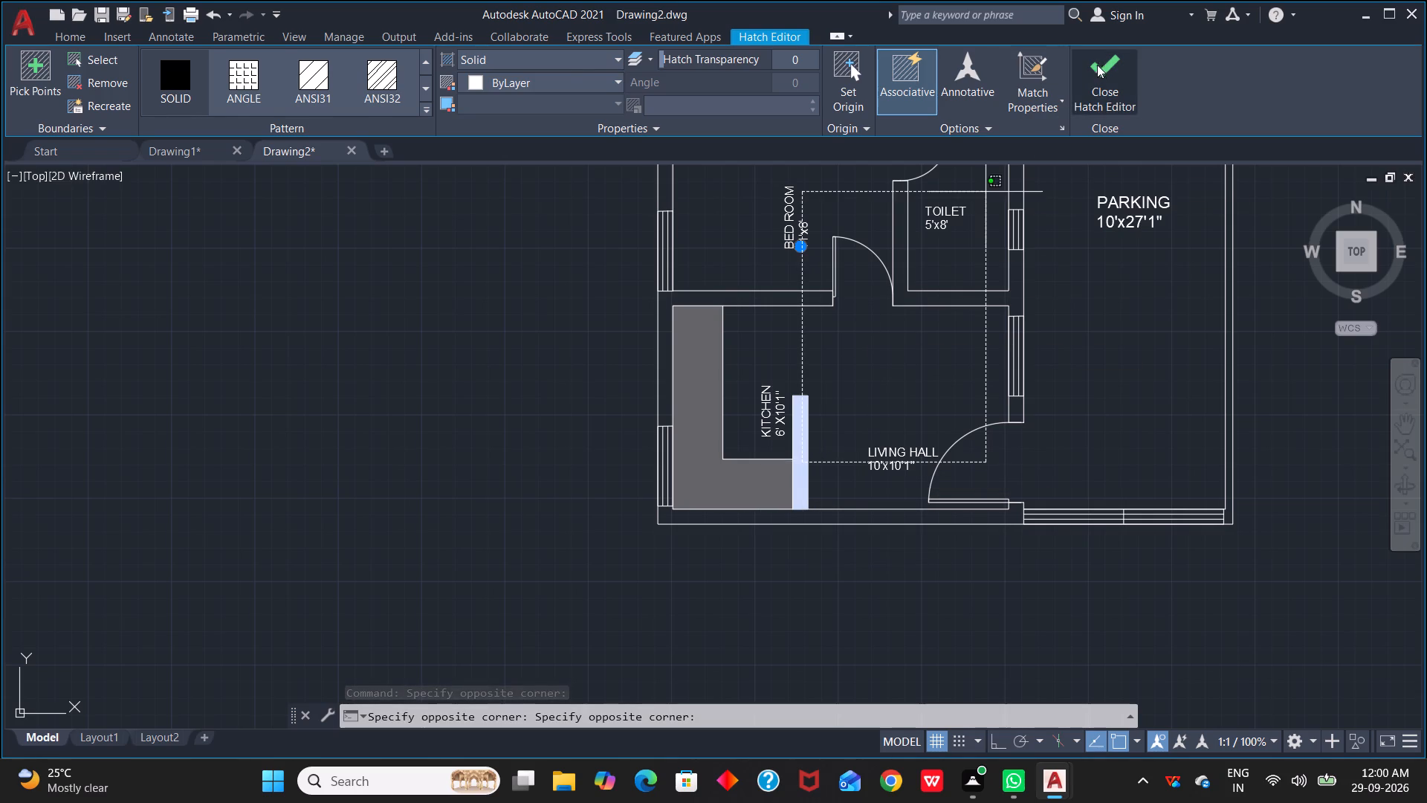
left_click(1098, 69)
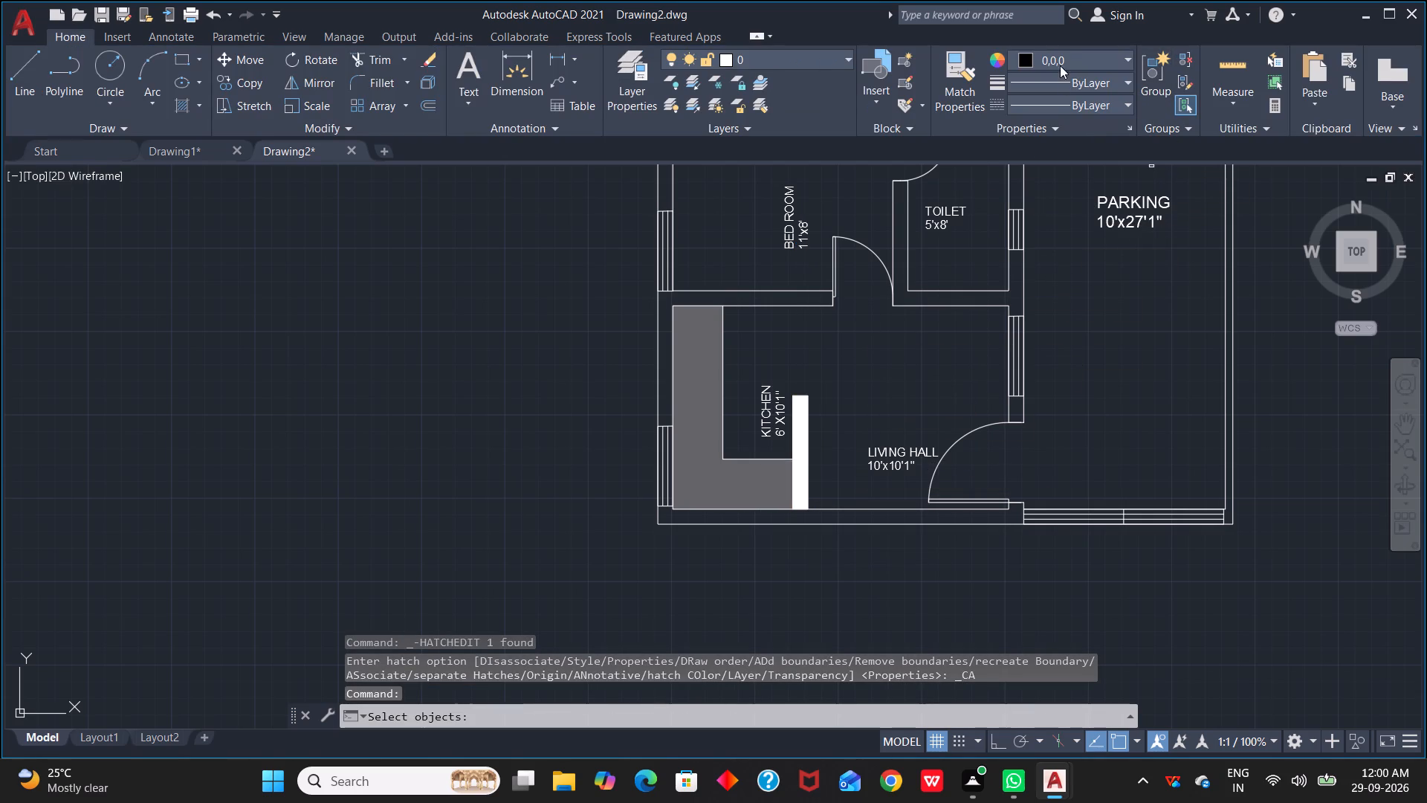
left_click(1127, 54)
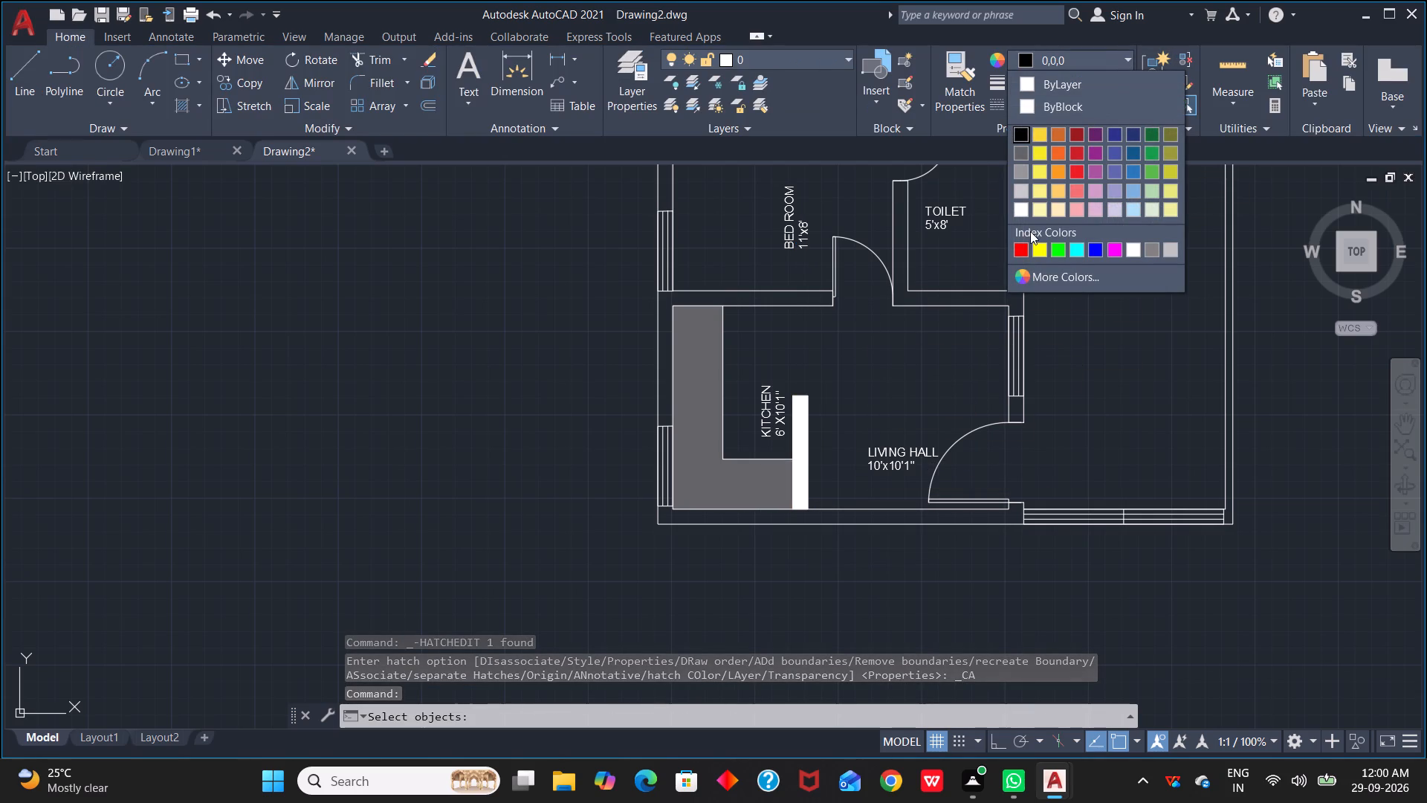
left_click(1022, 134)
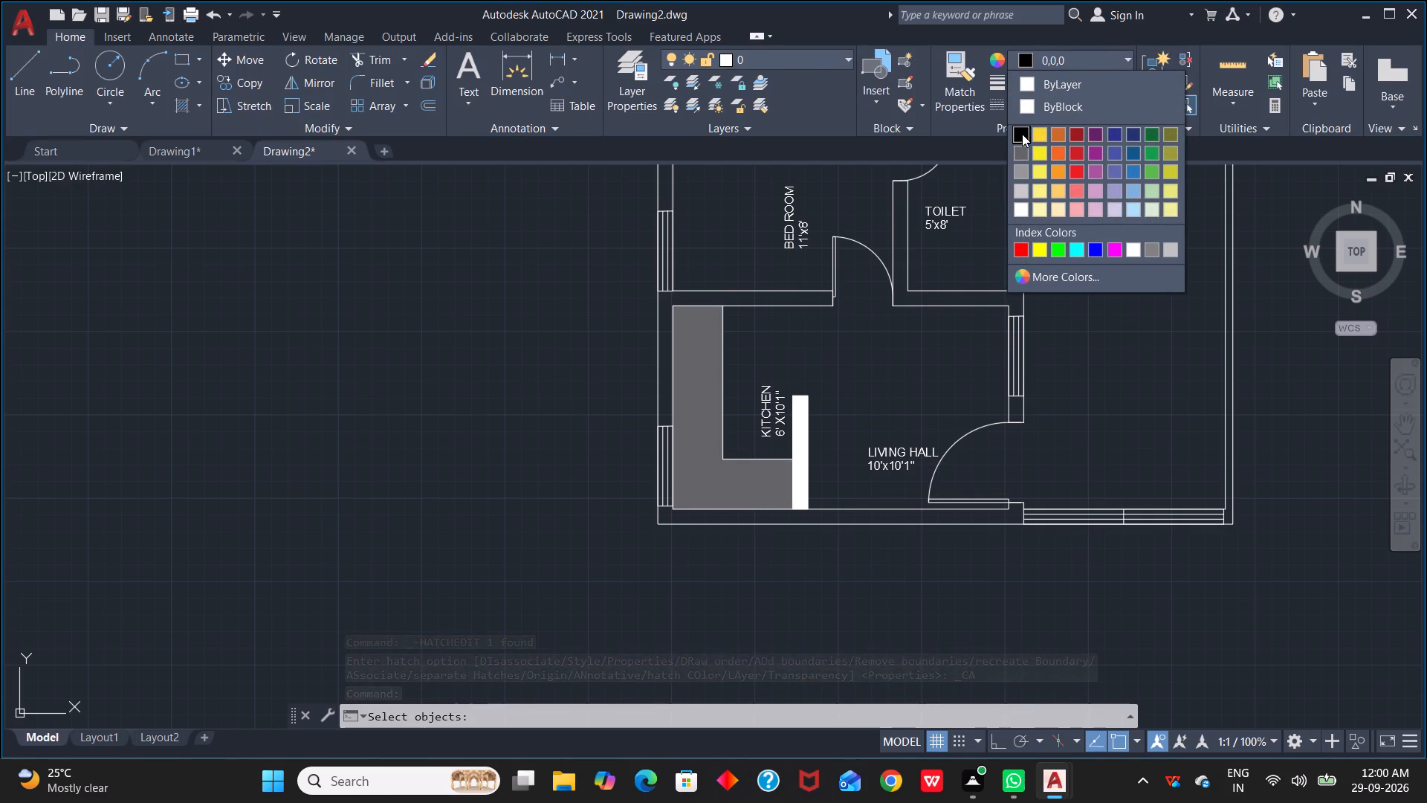
Set the current lineweight to ByBlock.
left_click(1122, 80)
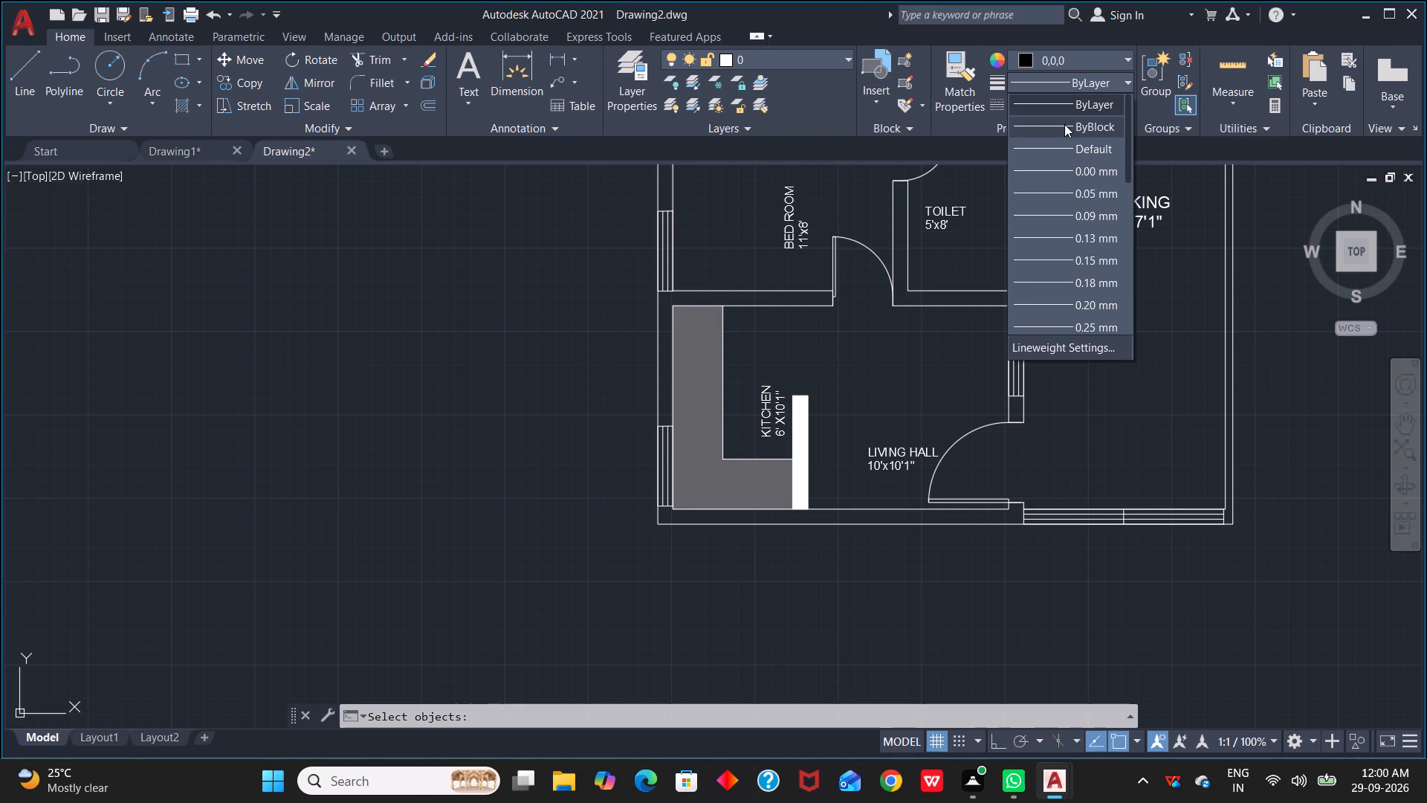
left_click(1064, 126)
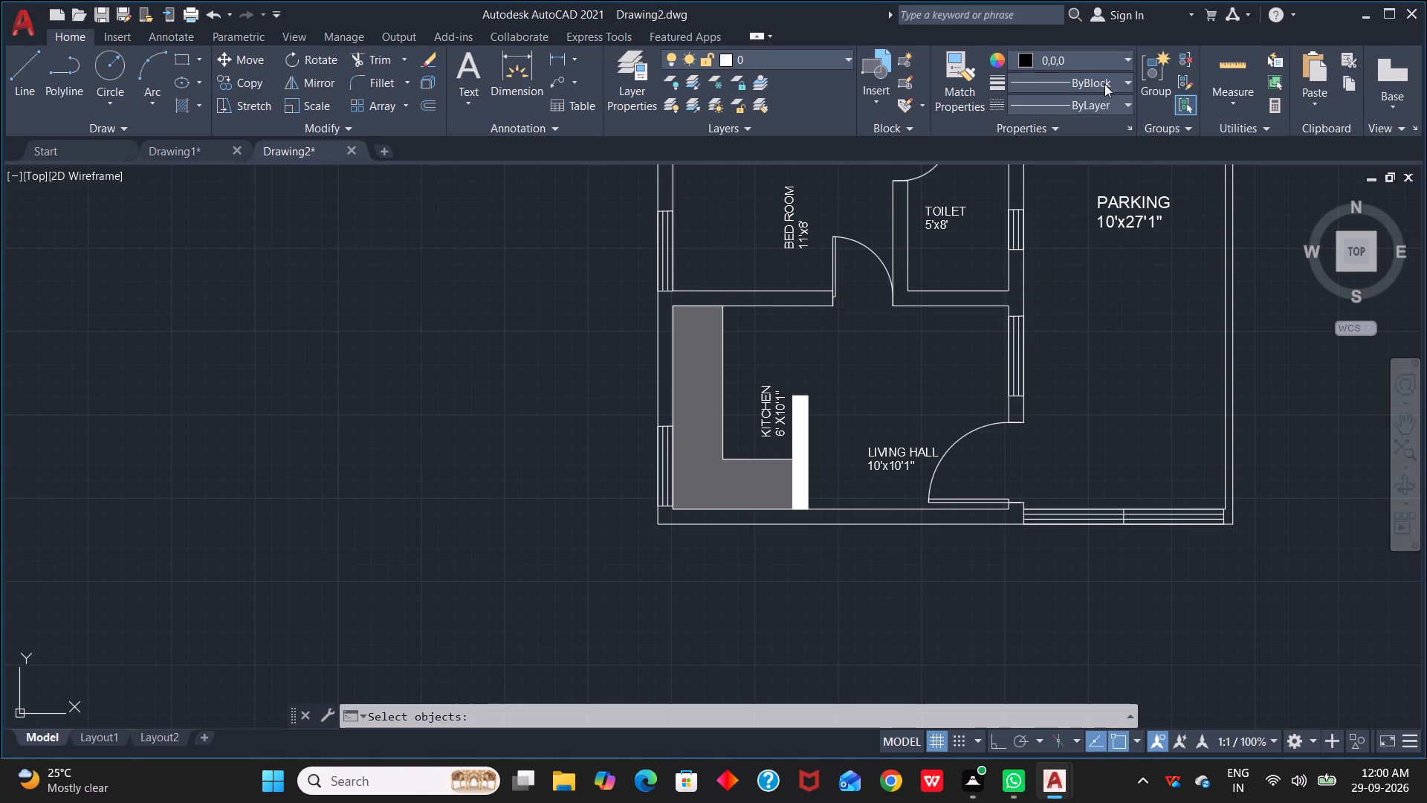
left_click(1113, 82)
left_click(1093, 107)
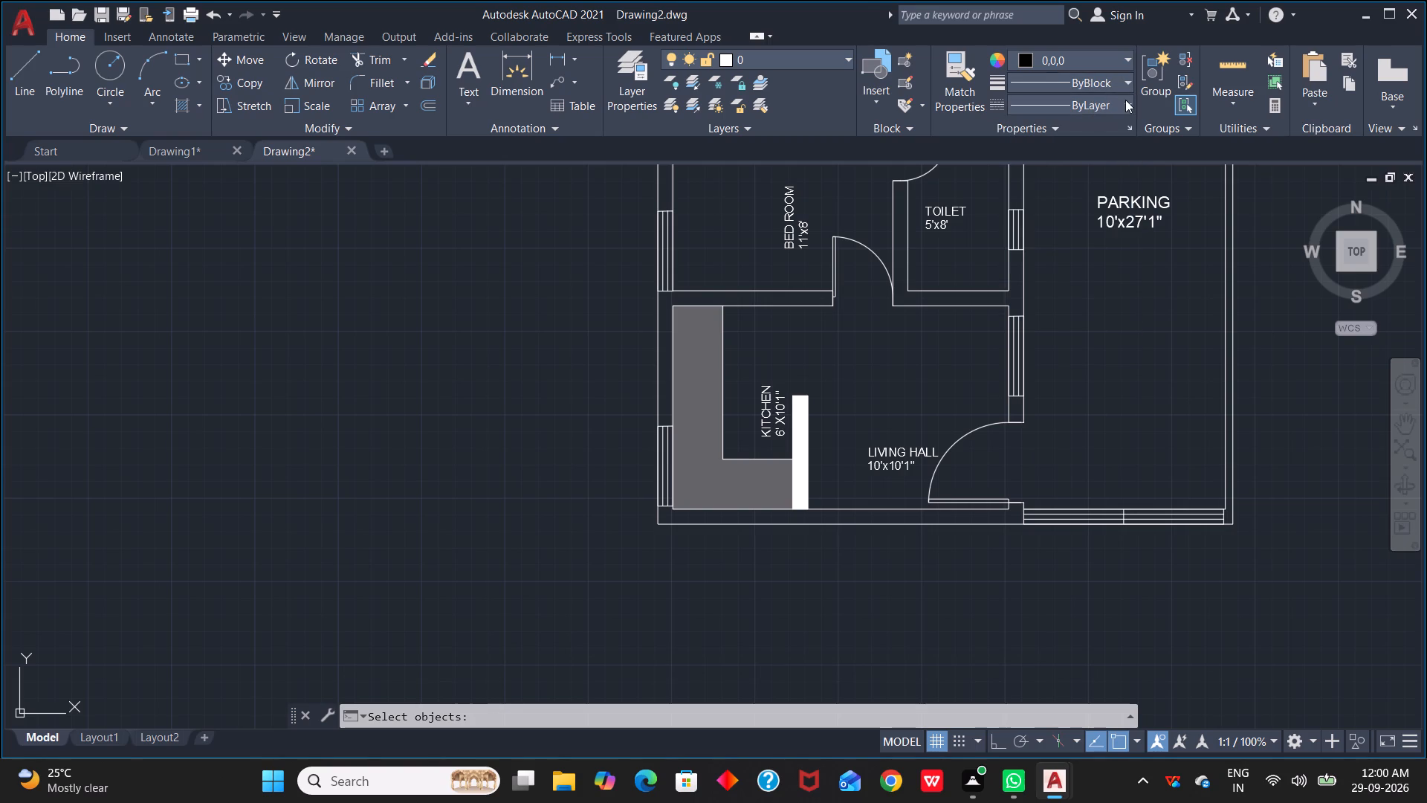
left_click(1125, 100)
left_click(1125, 101)
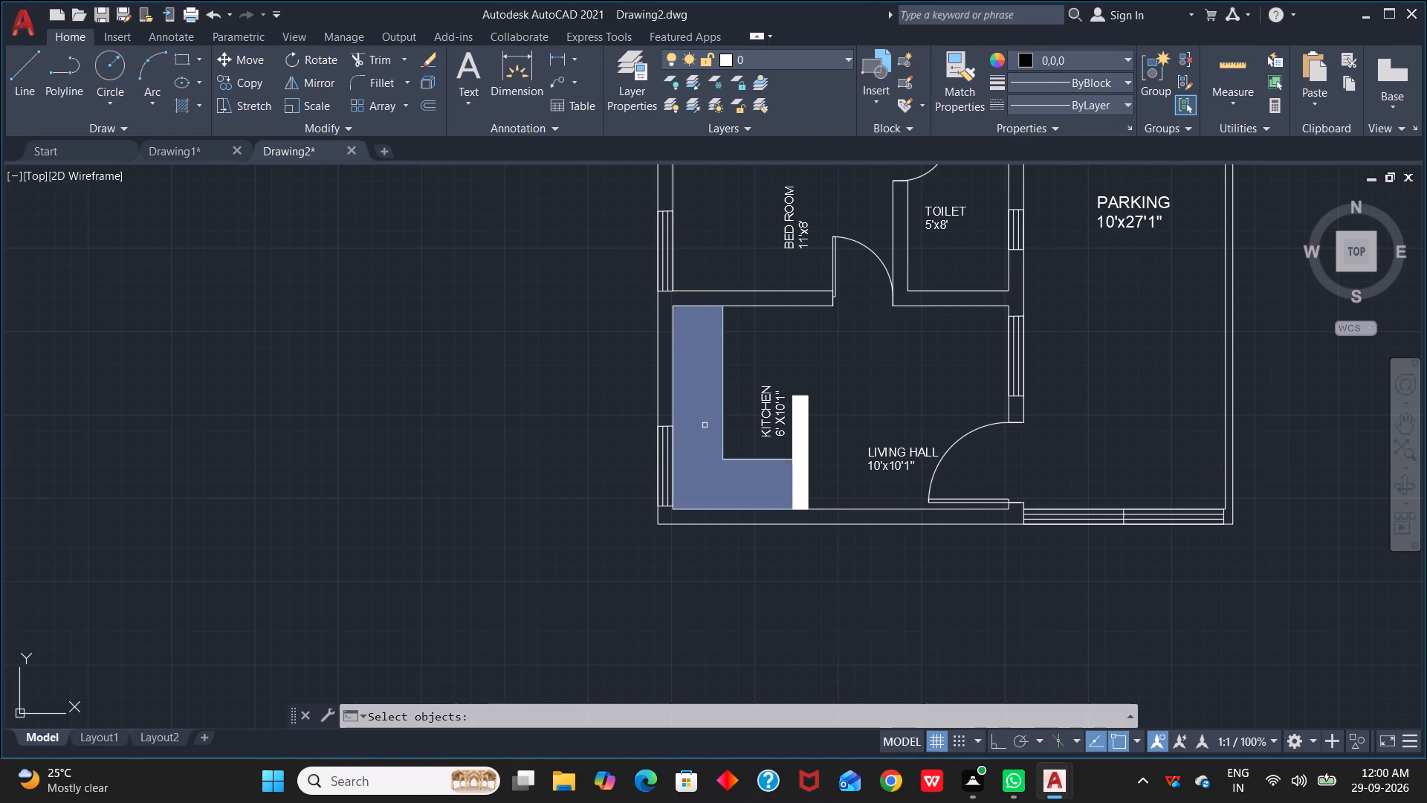
Change the hatch colour of the kitchen partition walls to black (0,0,0).
left_click(806, 449)
left_click(805, 448)
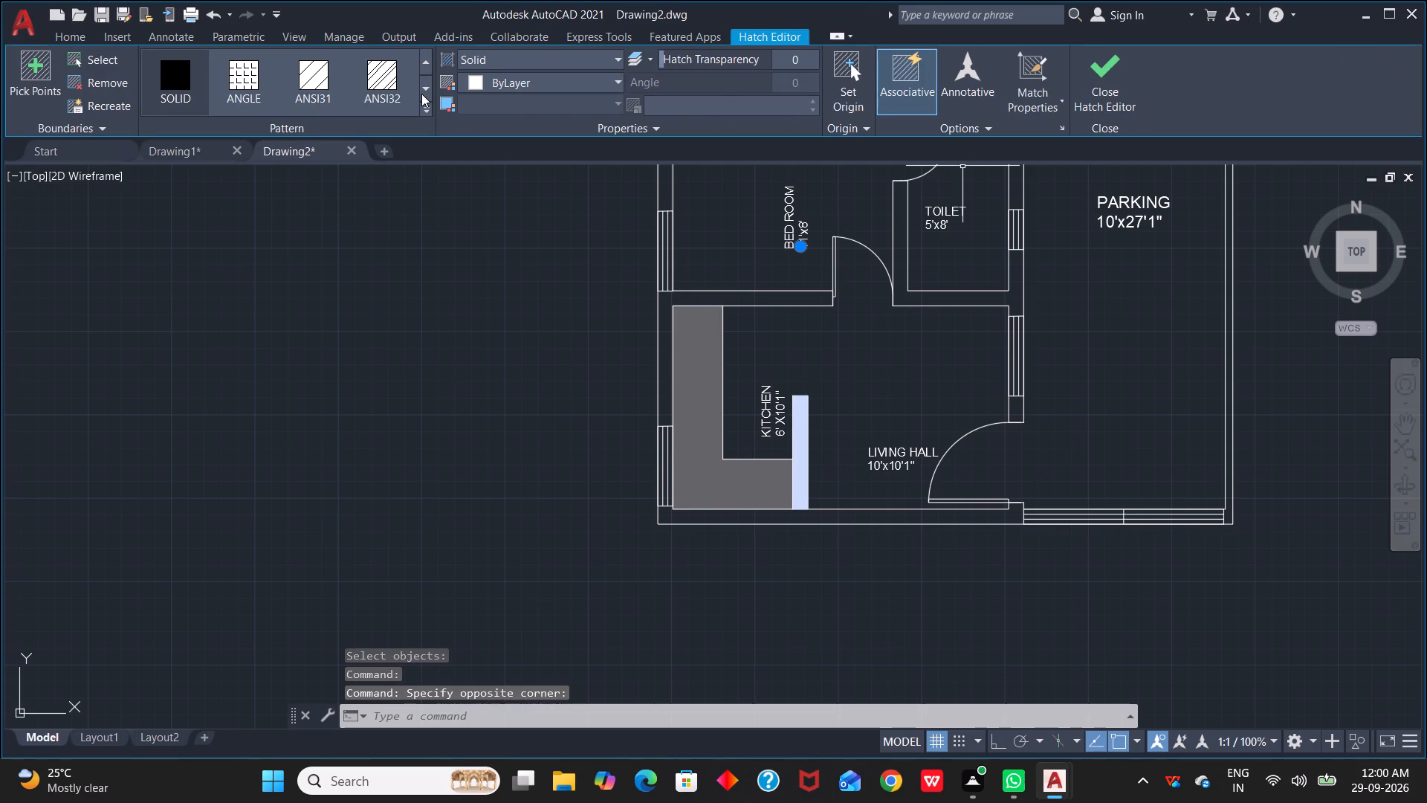
left_click(615, 77)
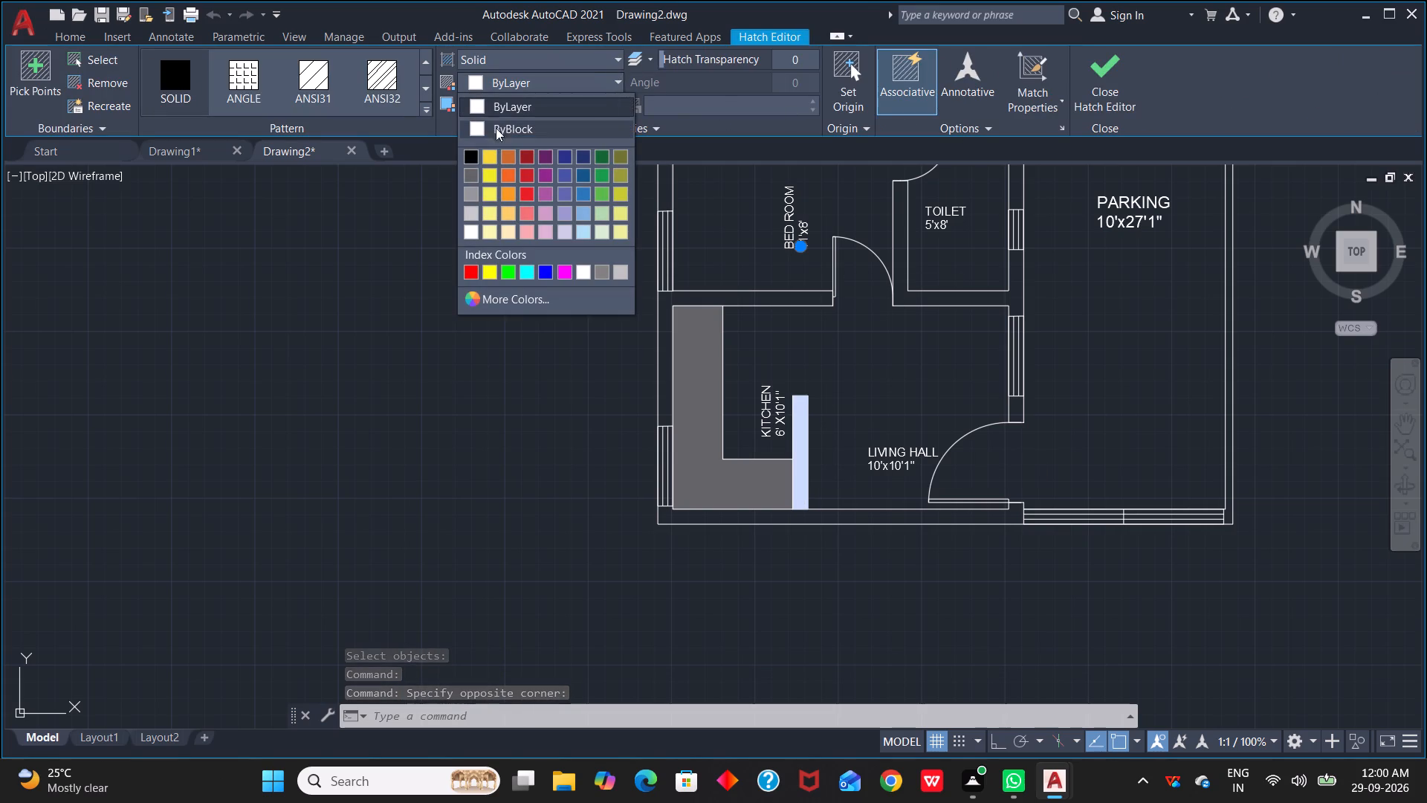
left_click(476, 155)
scroll(821, 335, "down", 2)
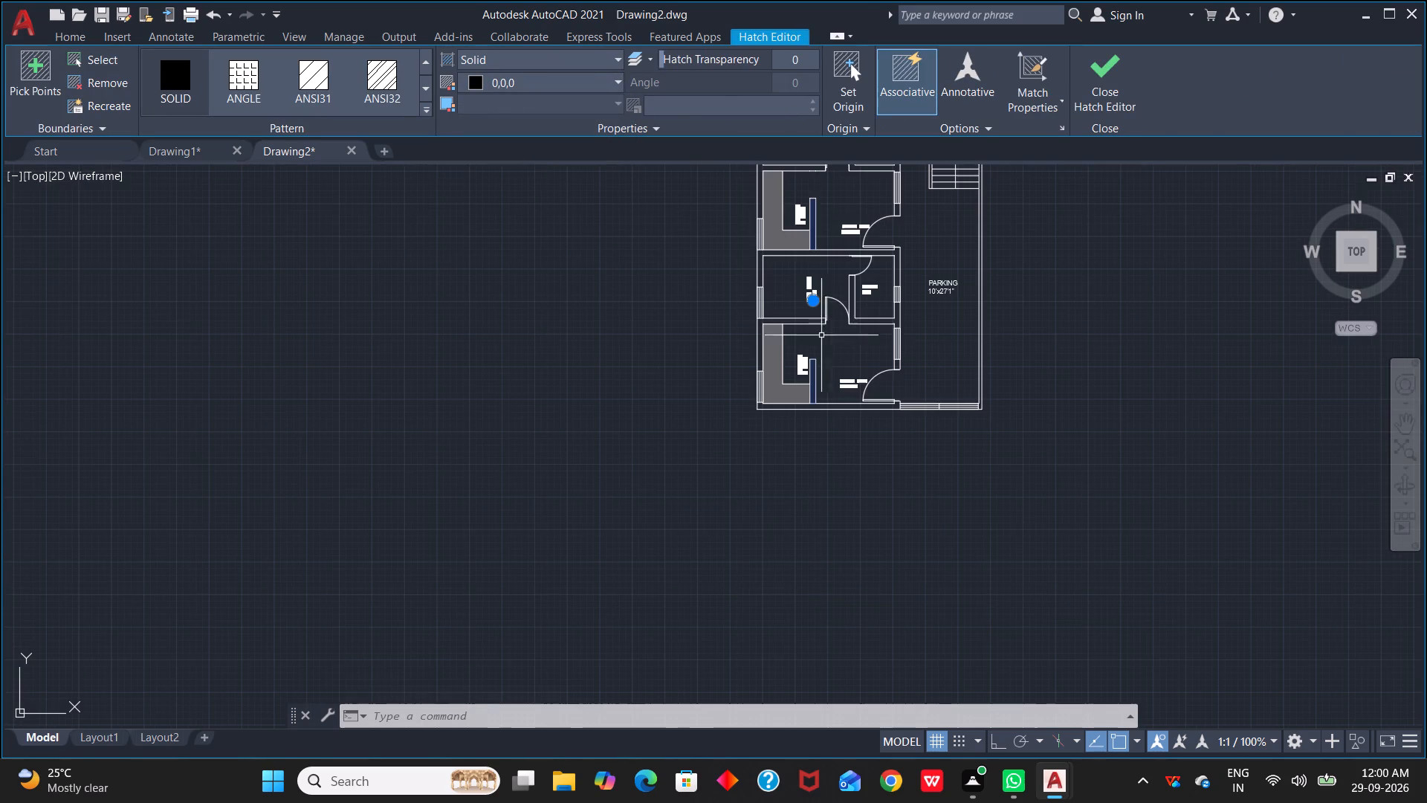
middle_click_drag(838, 343, 835, 328)
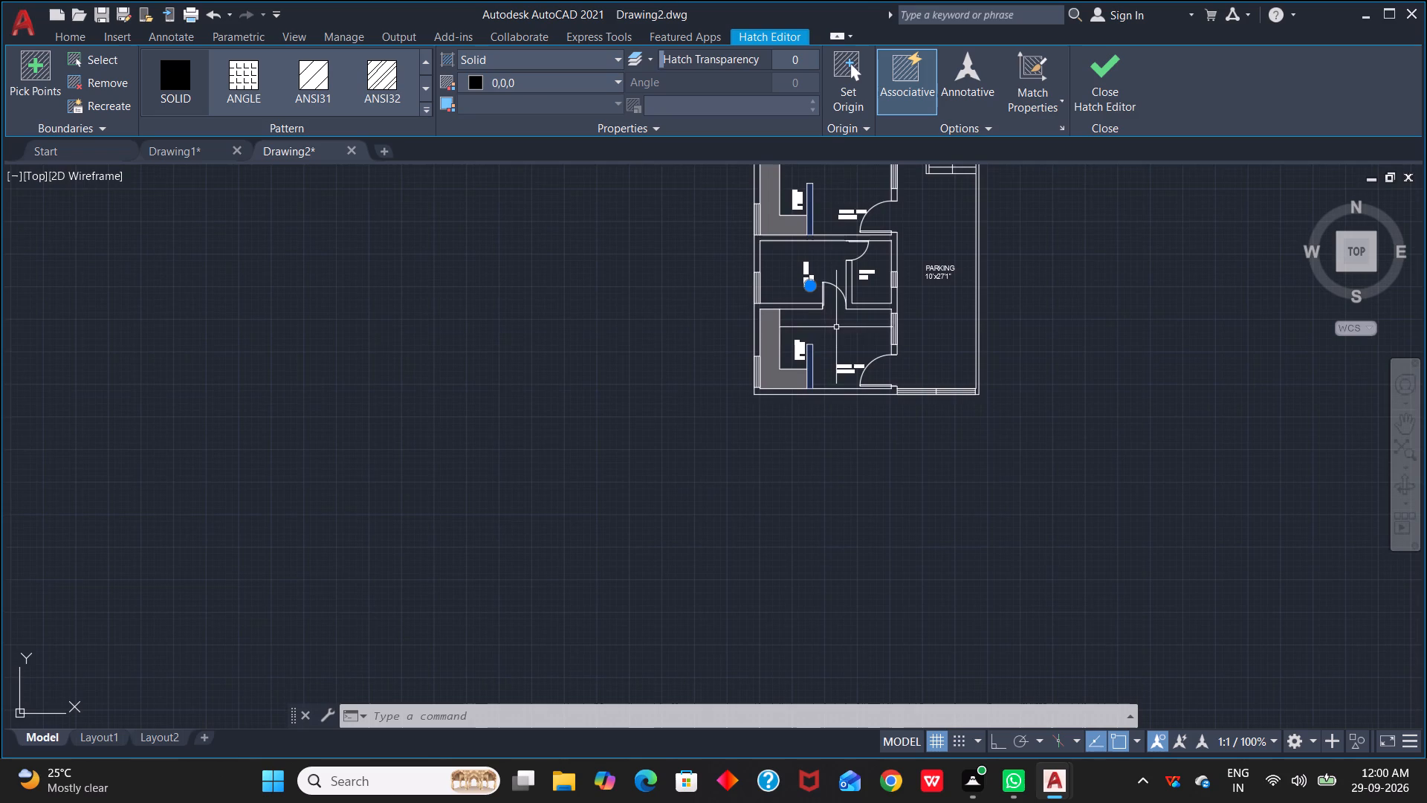
scroll(840, 341, "up", 3)
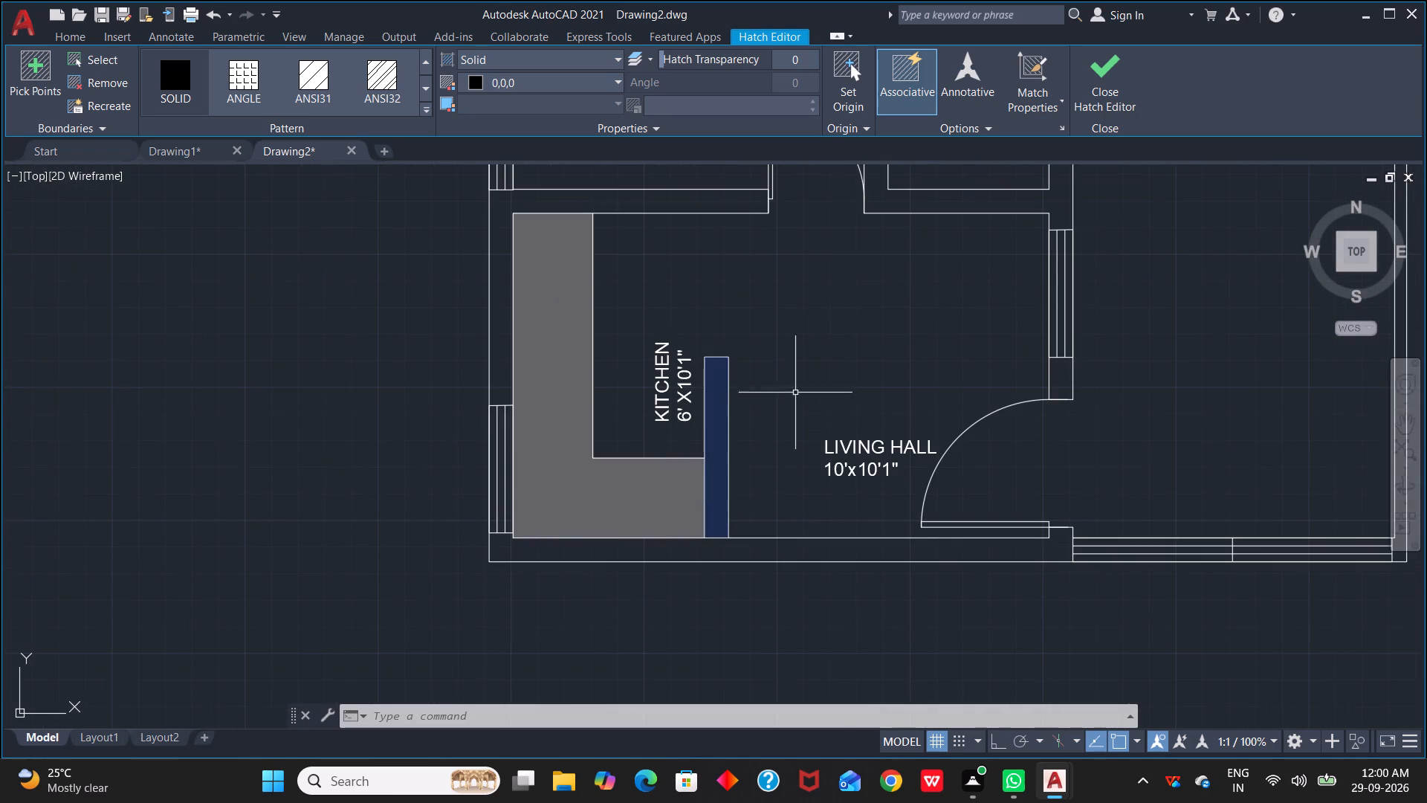
left_click(615, 80)
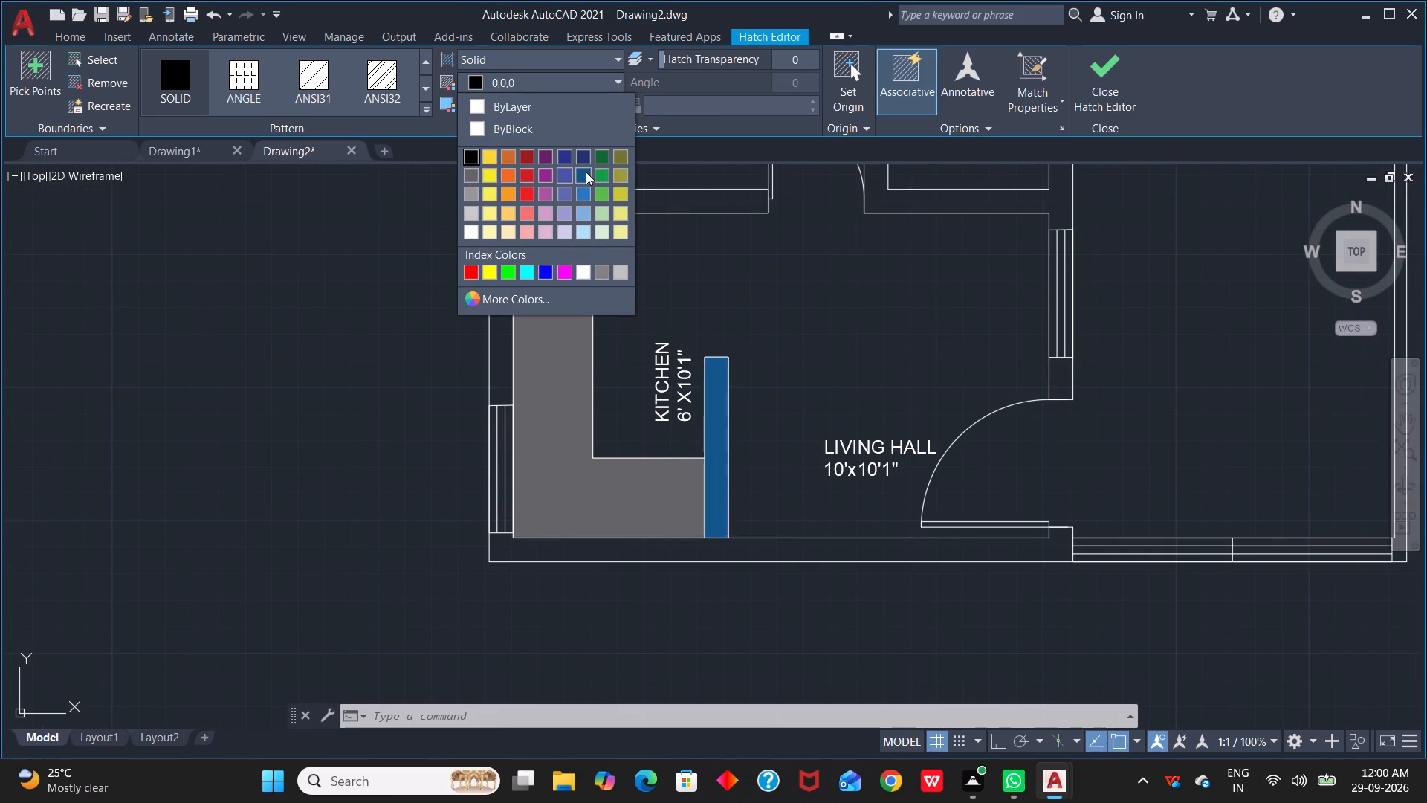
left_click(466, 152)
key("Escape")
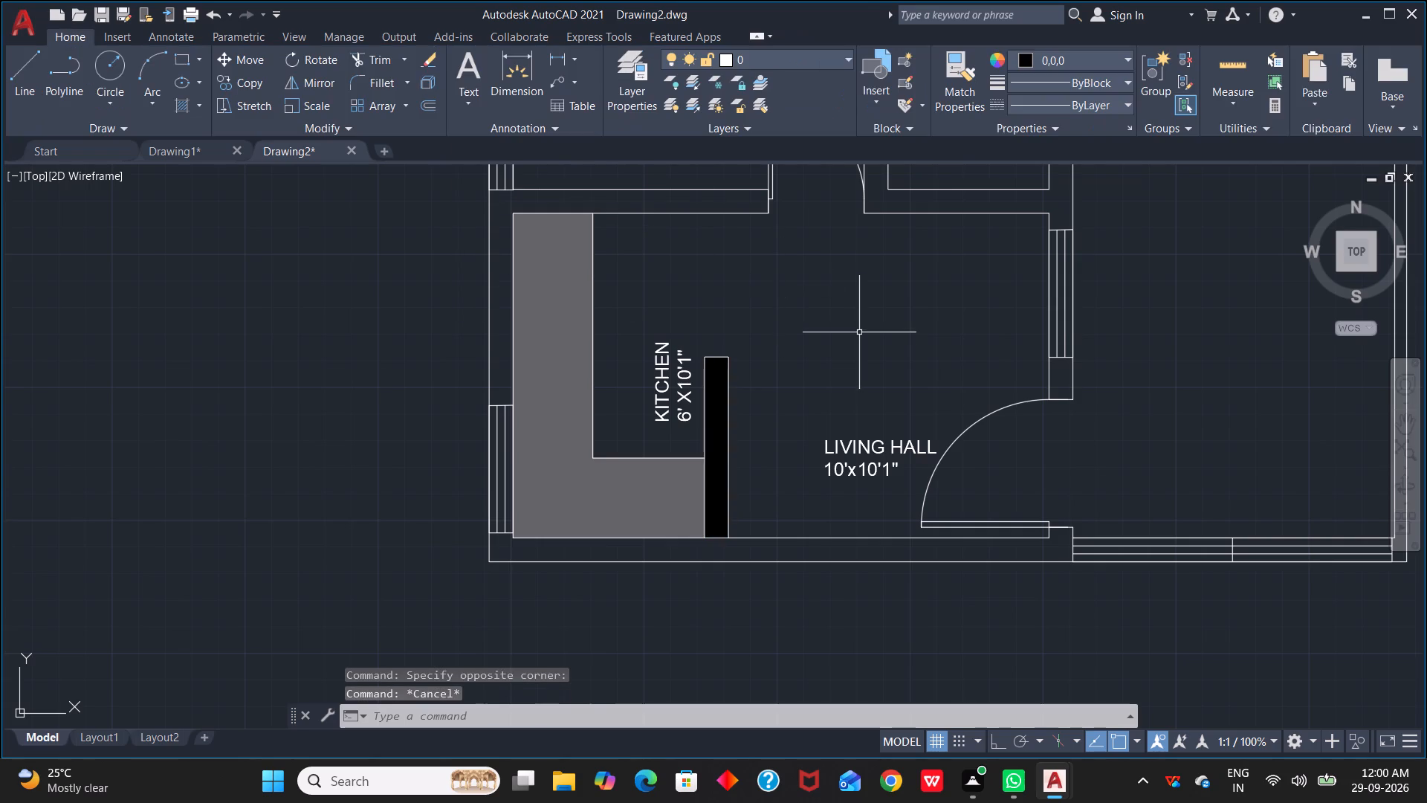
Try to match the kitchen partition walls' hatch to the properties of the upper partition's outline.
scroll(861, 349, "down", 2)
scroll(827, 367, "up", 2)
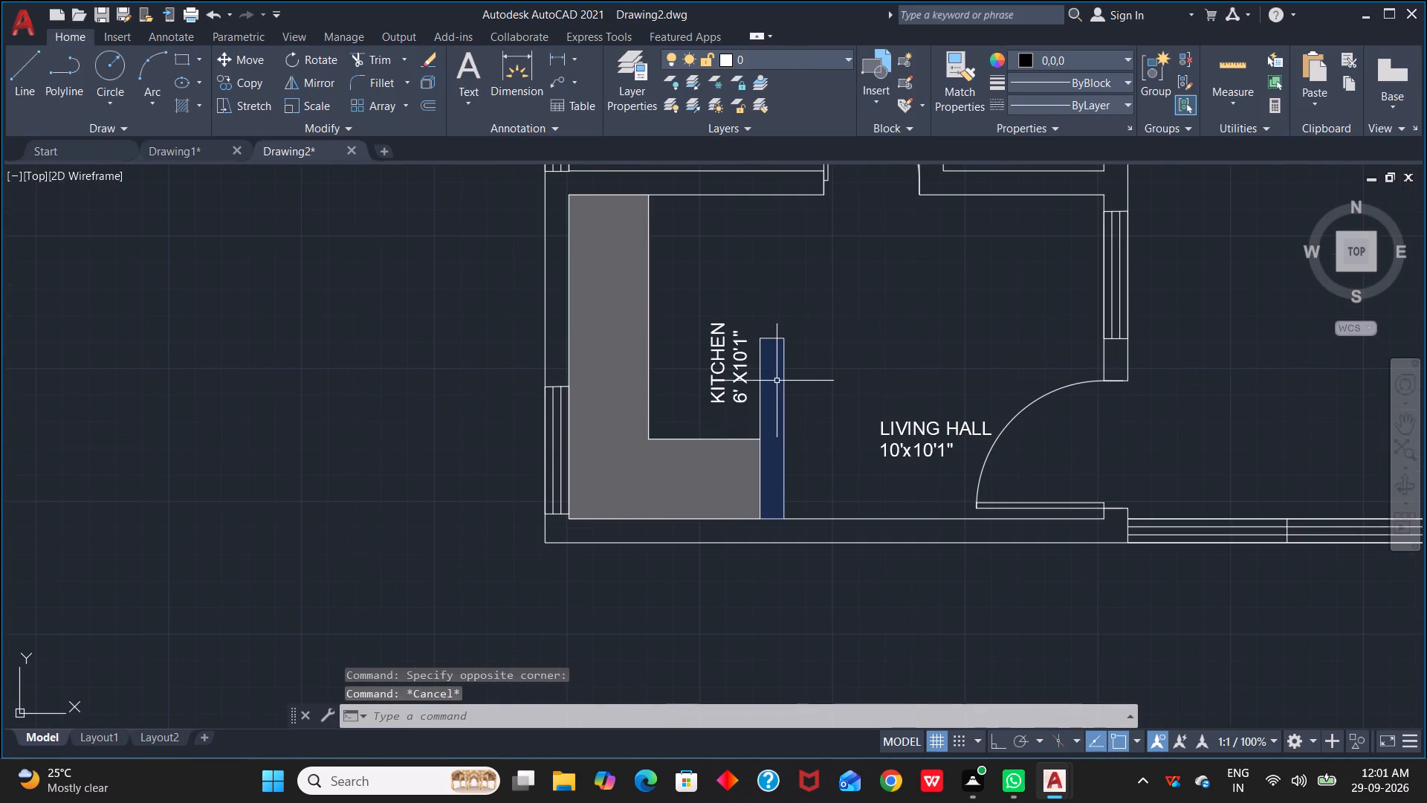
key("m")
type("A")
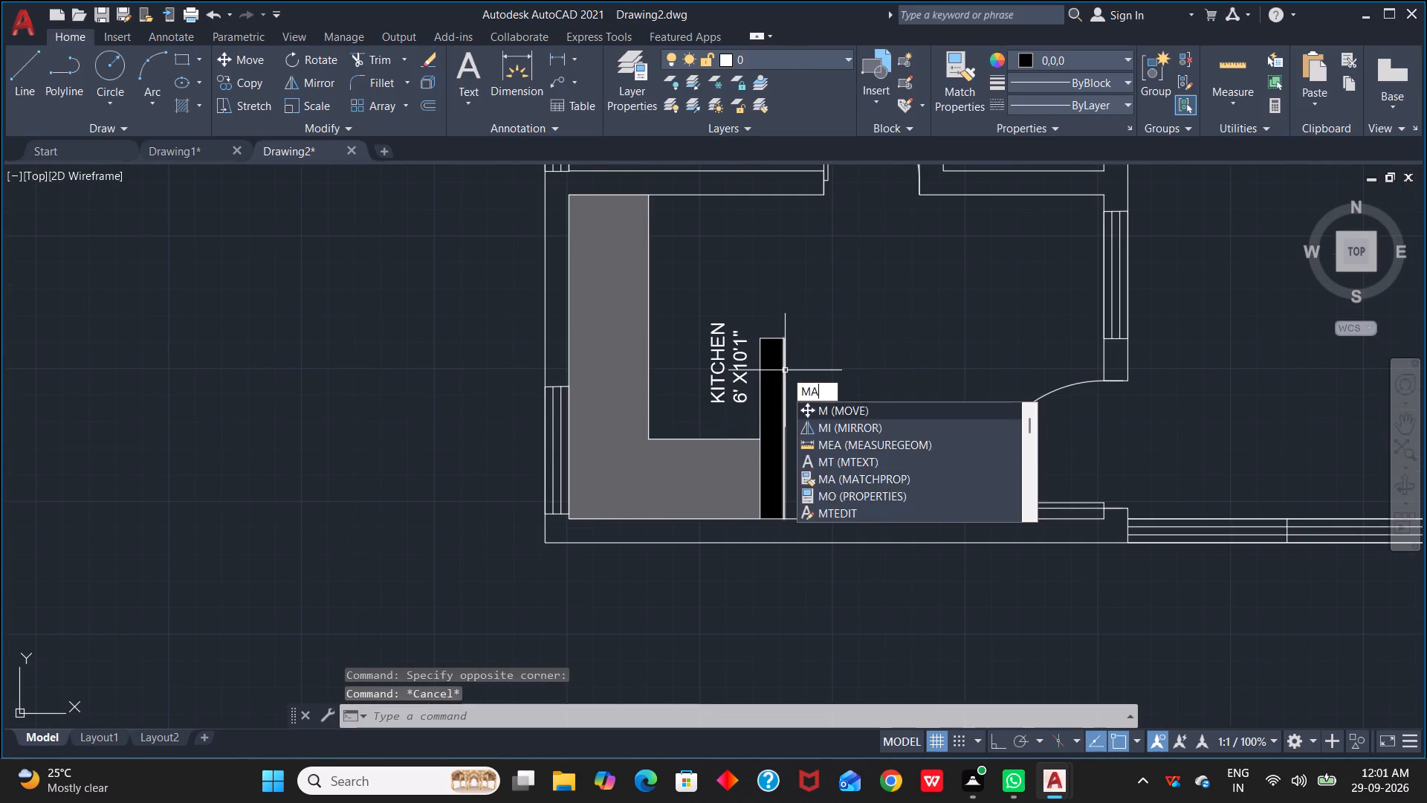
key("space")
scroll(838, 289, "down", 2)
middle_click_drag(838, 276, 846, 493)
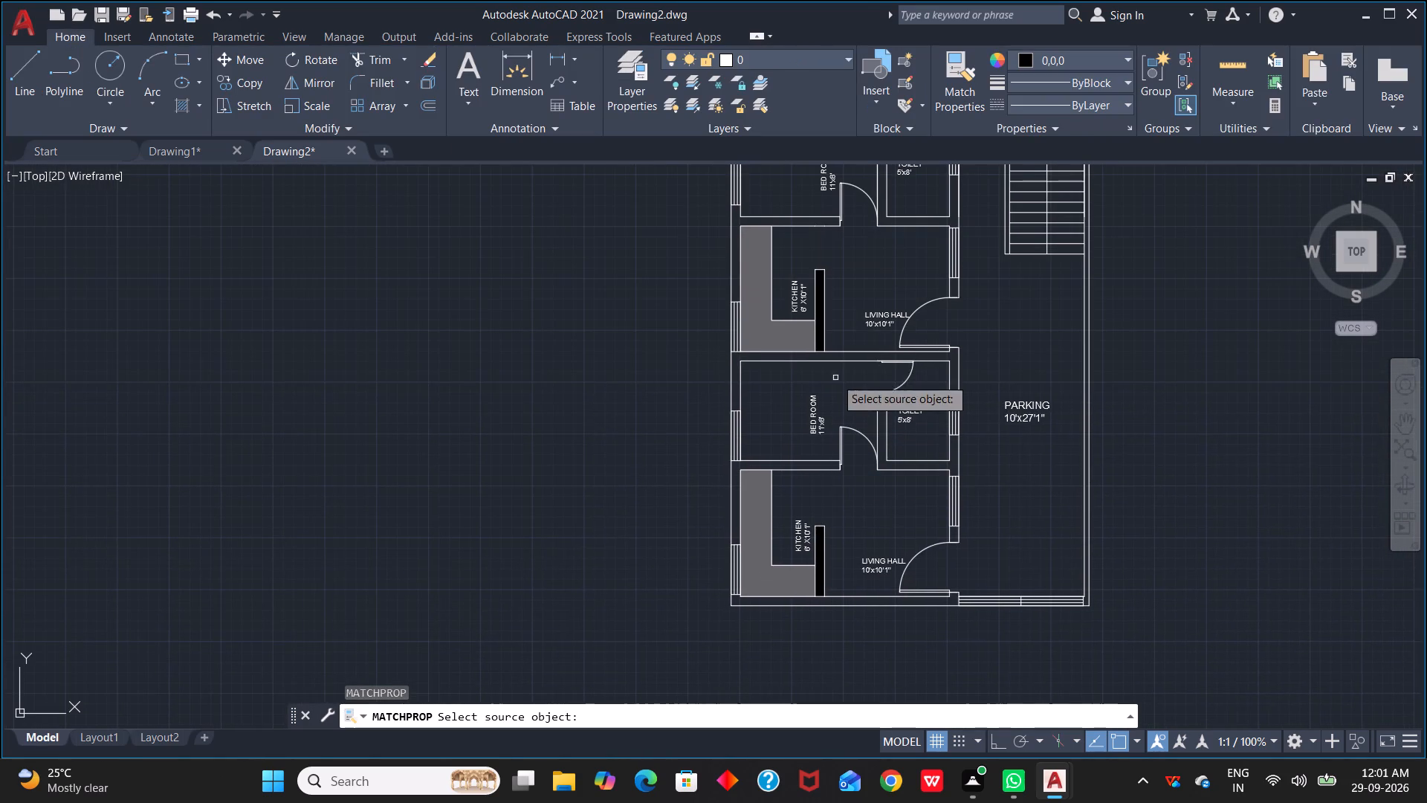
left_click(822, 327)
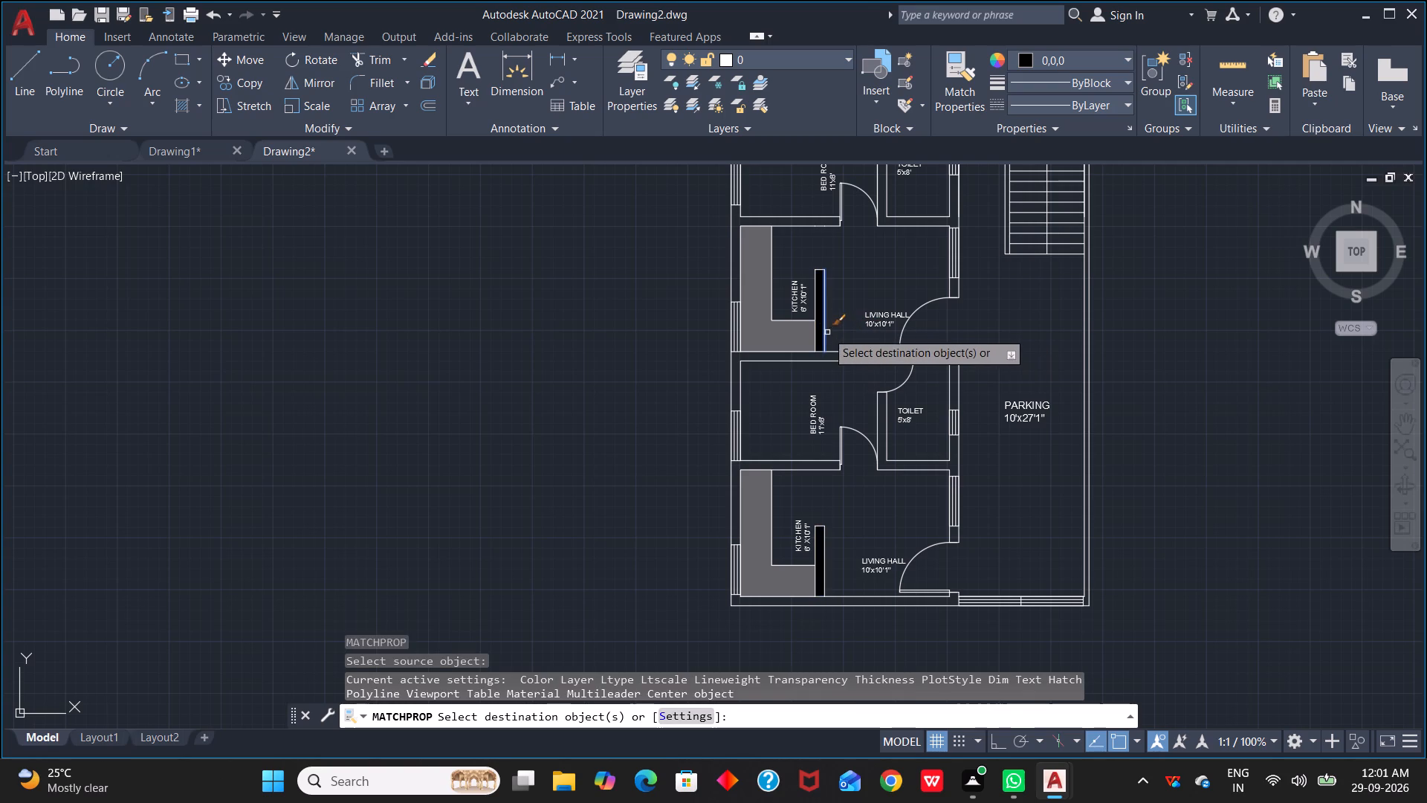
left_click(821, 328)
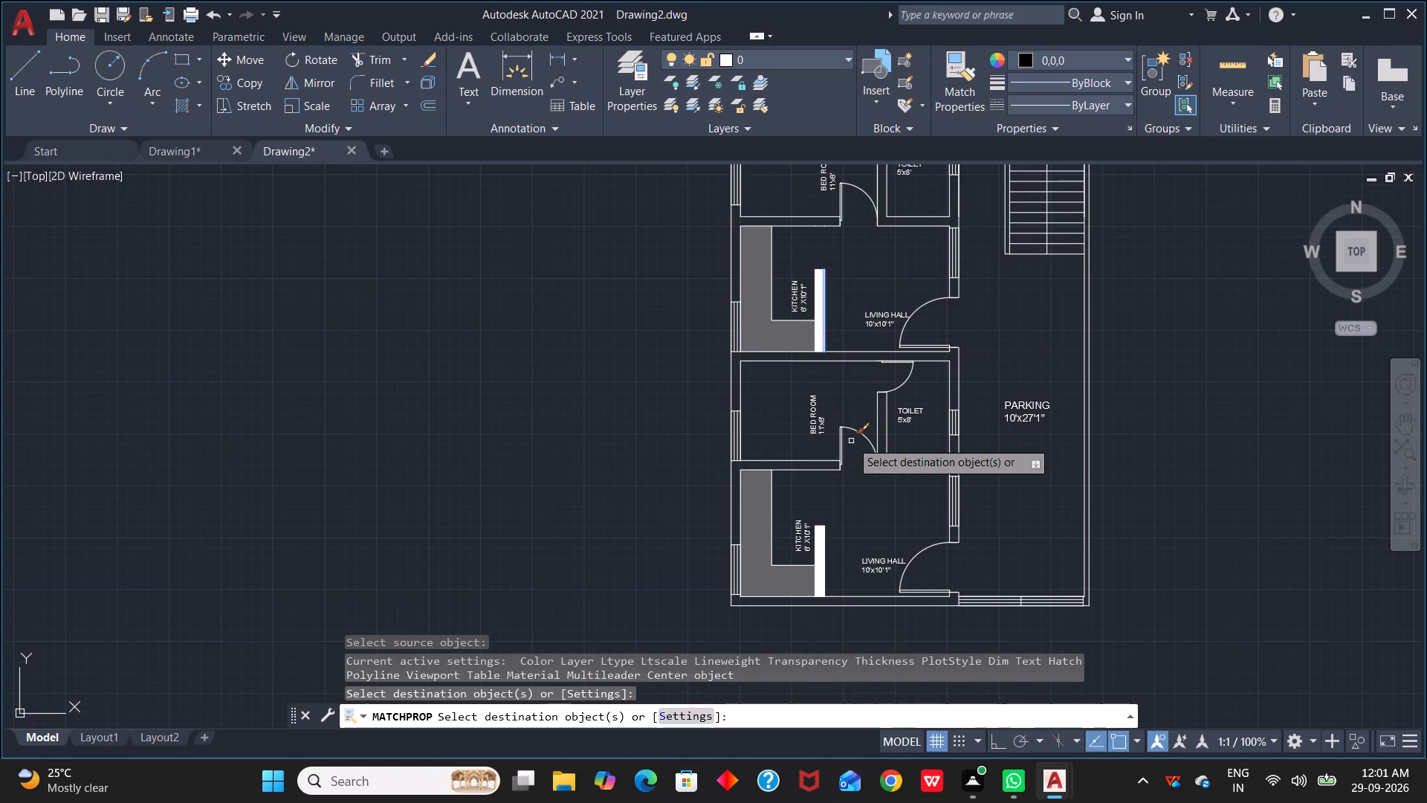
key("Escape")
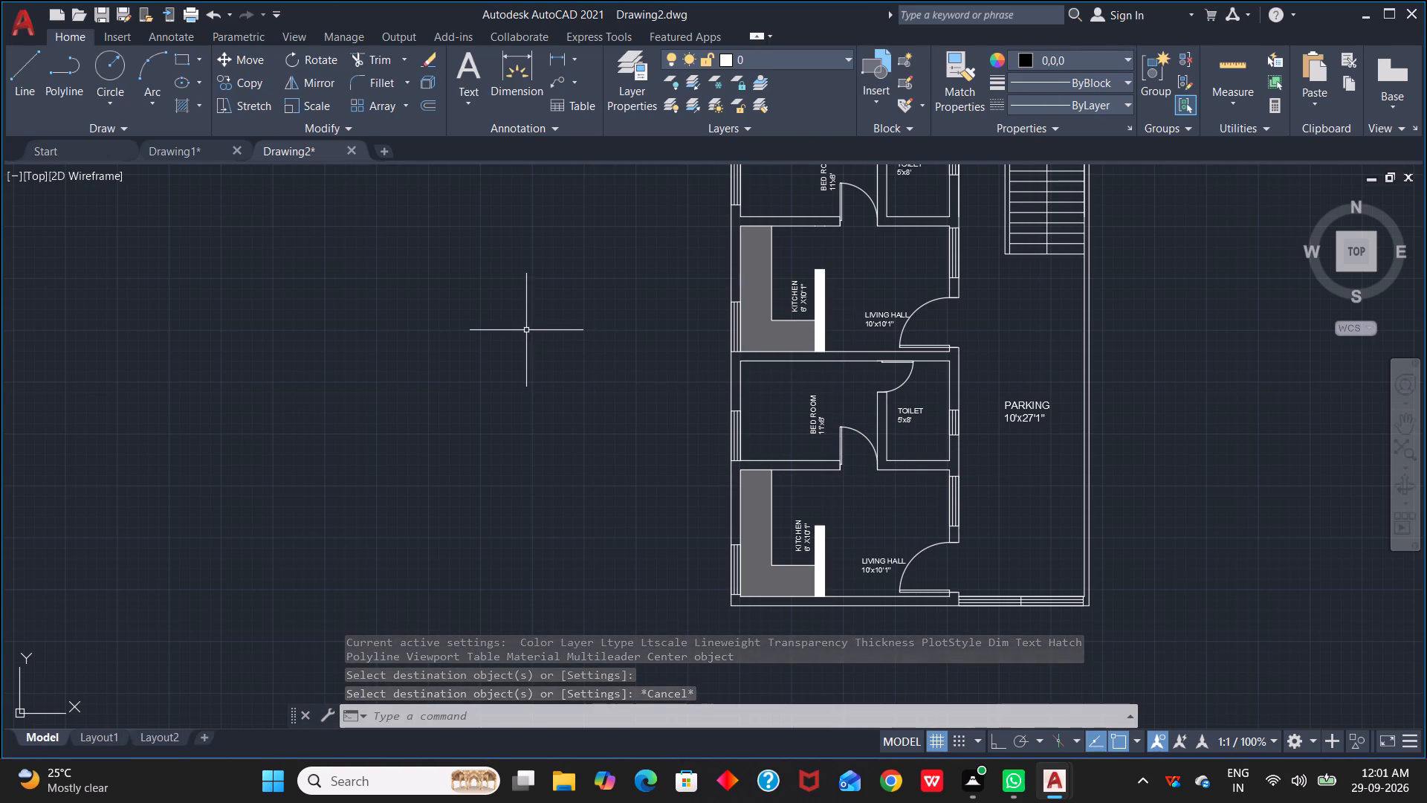
Fill the upper and lower kitchens' partition walls with a SOLID hatch coloured black (0,0,0).
key("h")
key("a")
key("space")
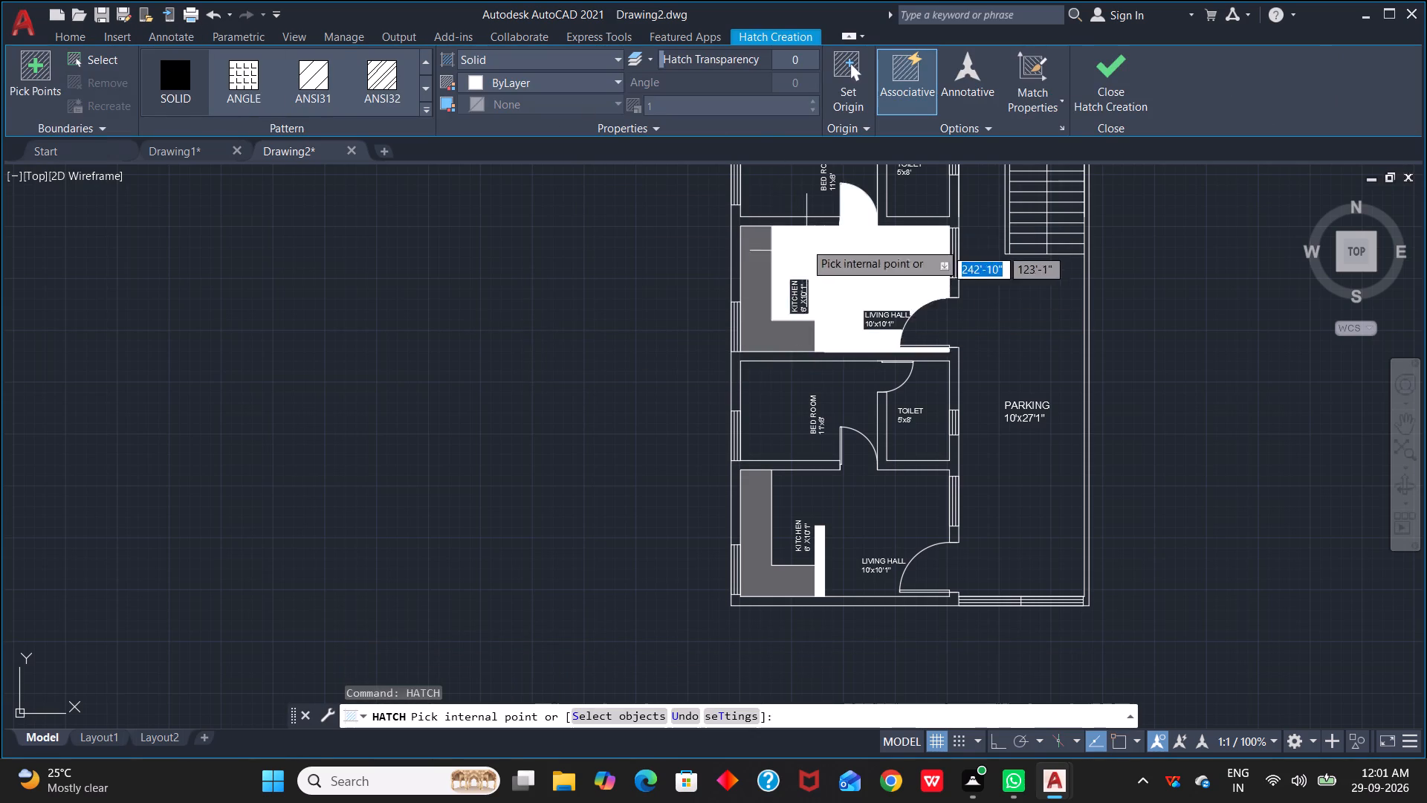
left_click(620, 86)
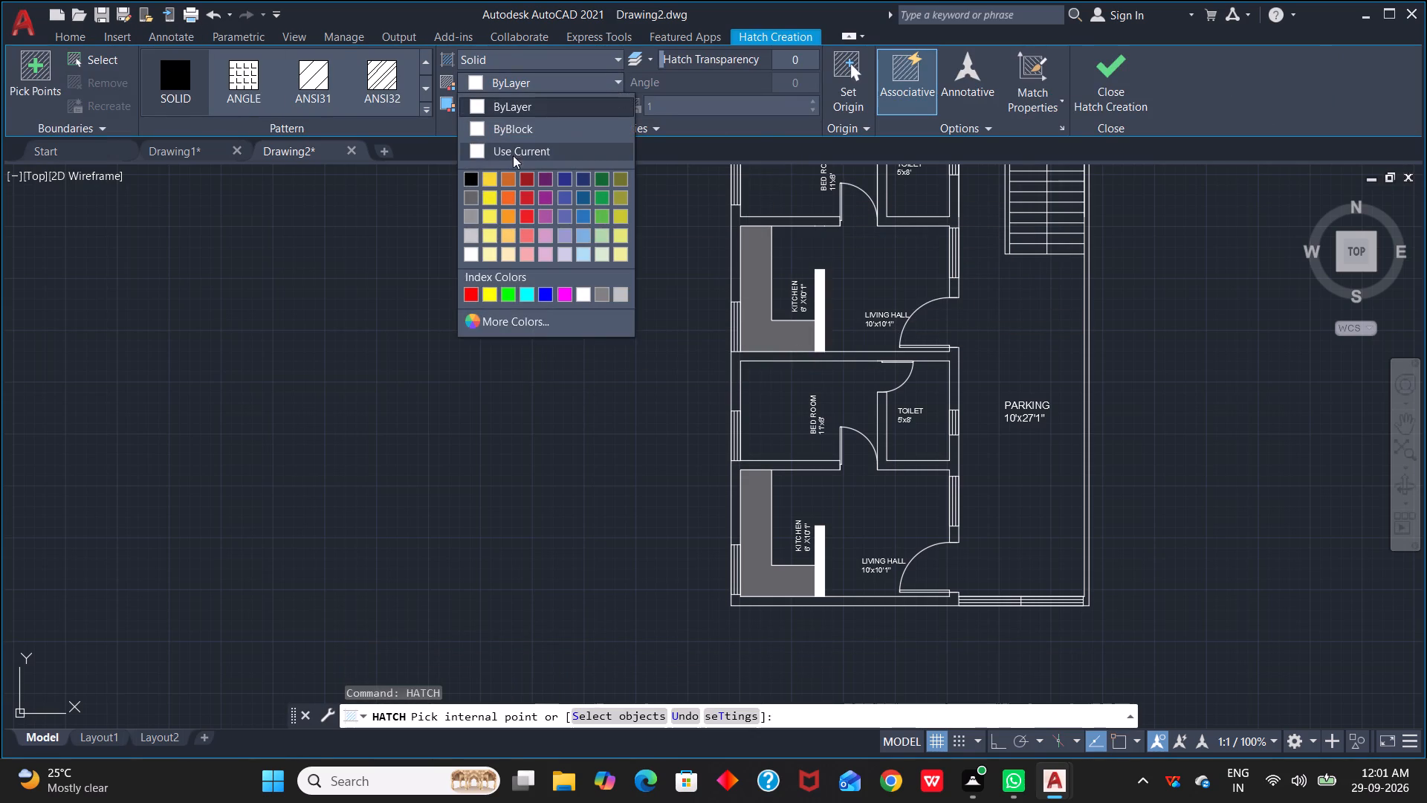
left_click(473, 175)
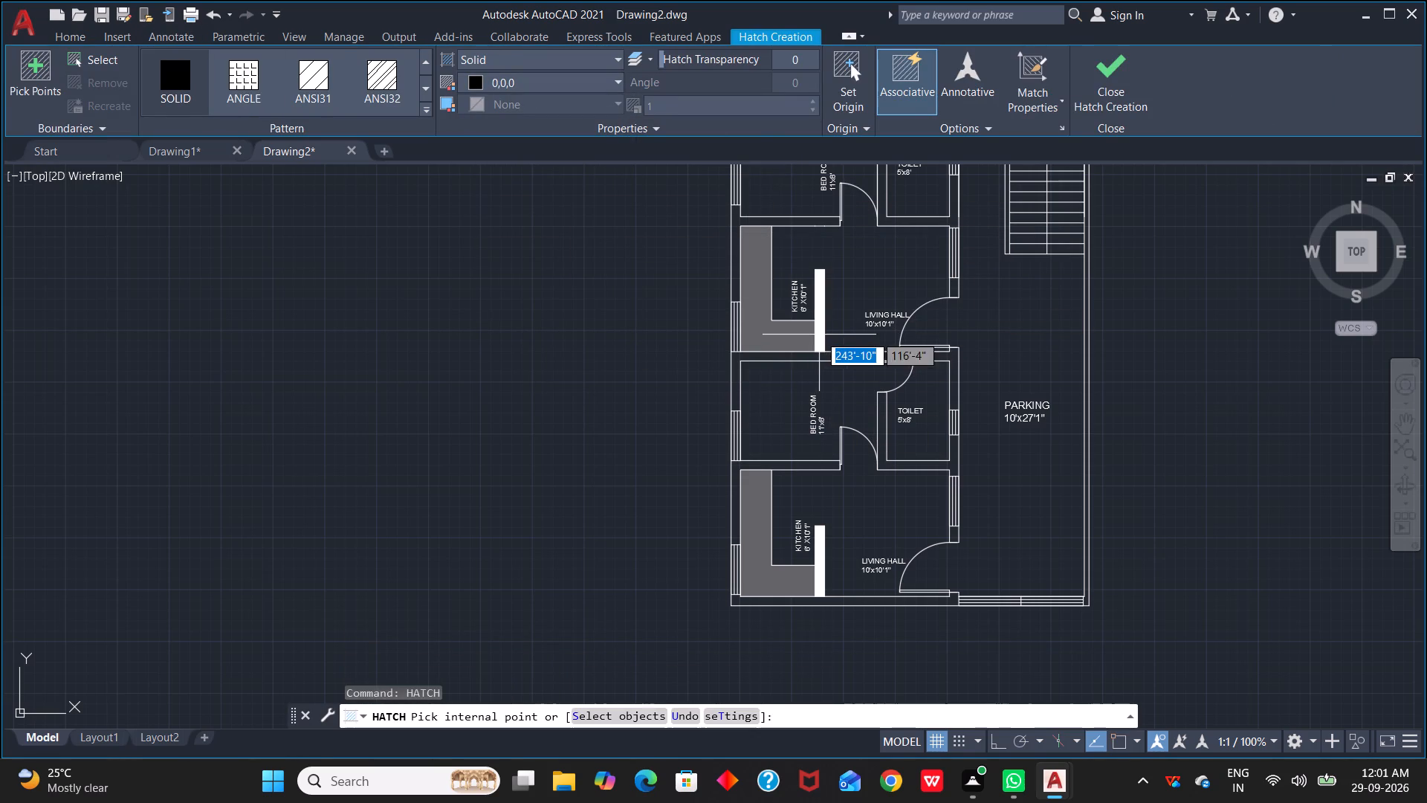
left_click(819, 335)
left_click(818, 571)
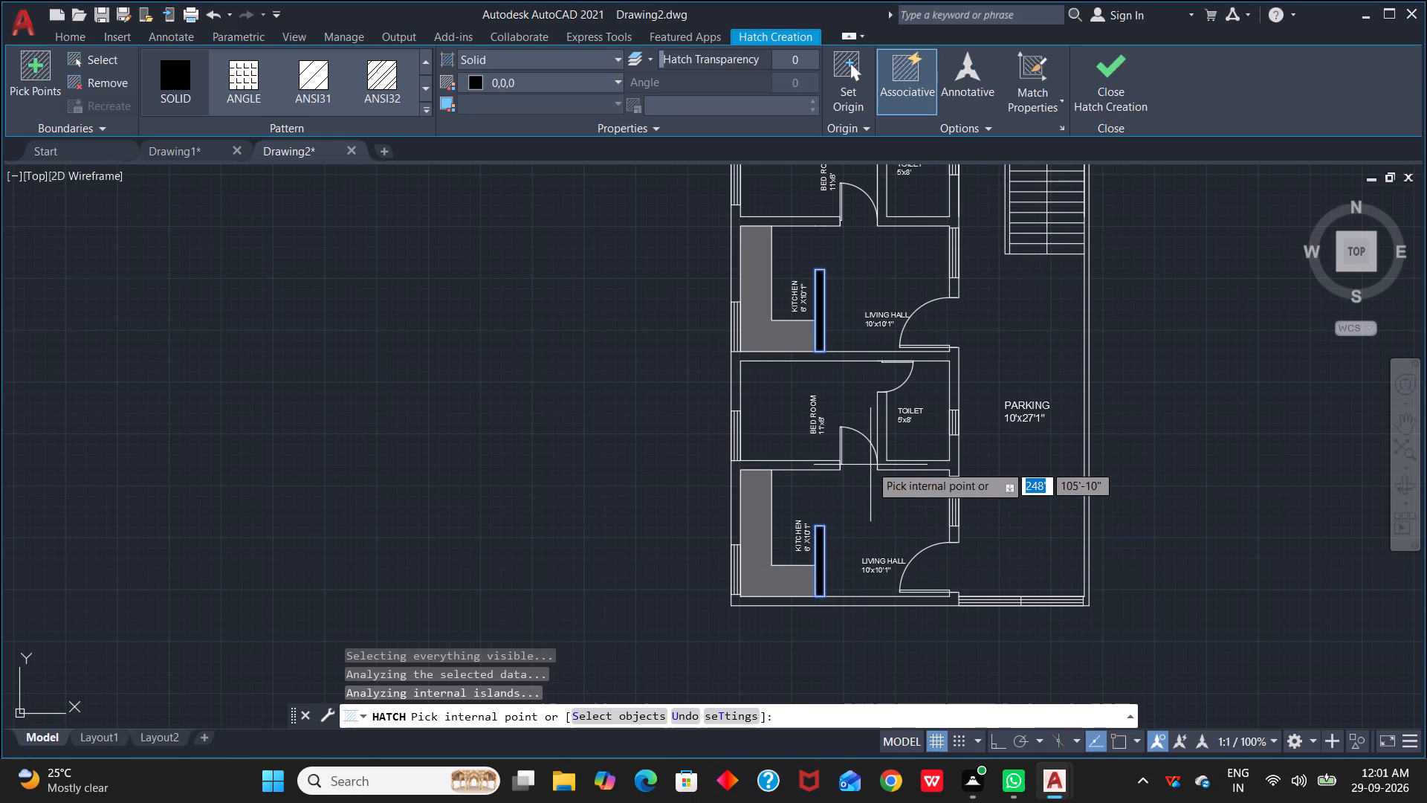
key("Escape")
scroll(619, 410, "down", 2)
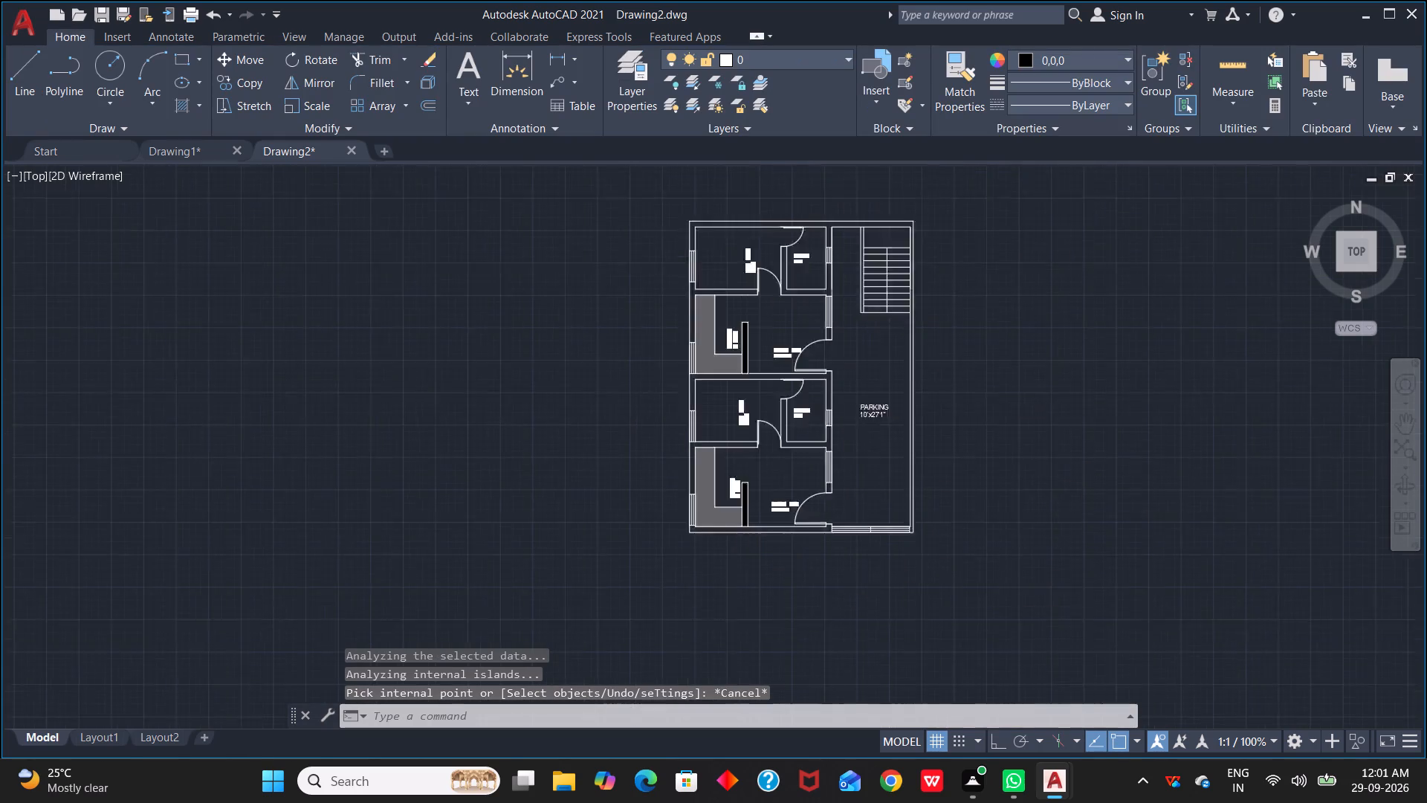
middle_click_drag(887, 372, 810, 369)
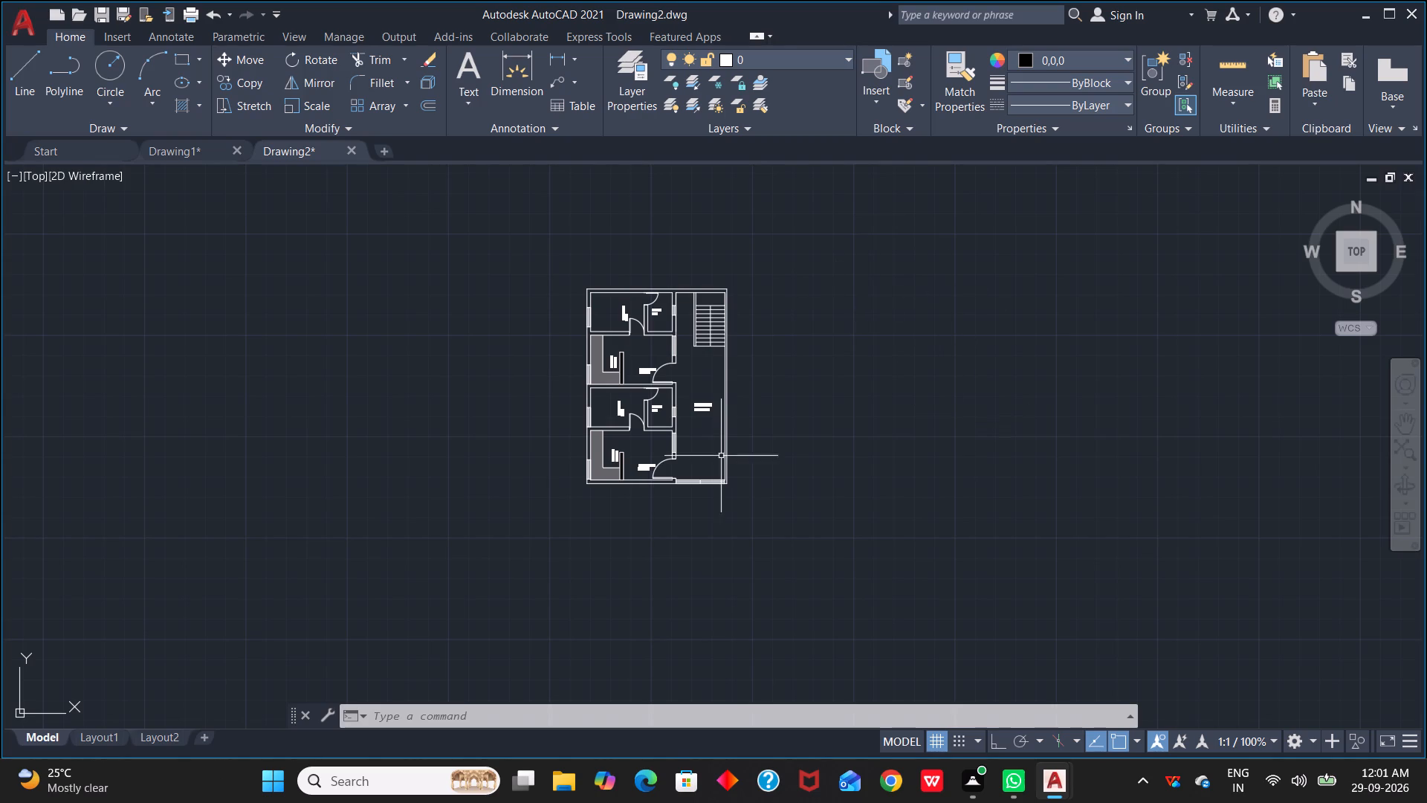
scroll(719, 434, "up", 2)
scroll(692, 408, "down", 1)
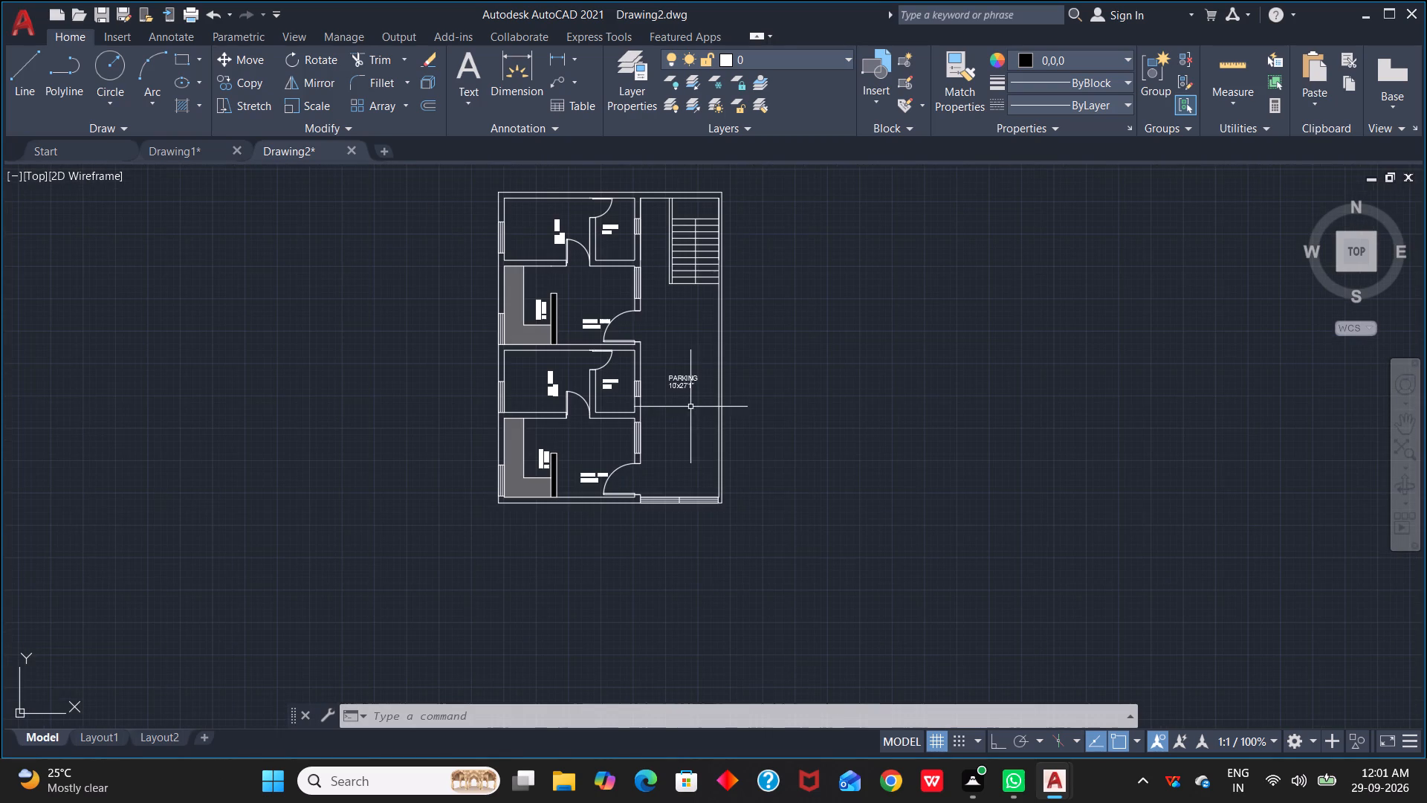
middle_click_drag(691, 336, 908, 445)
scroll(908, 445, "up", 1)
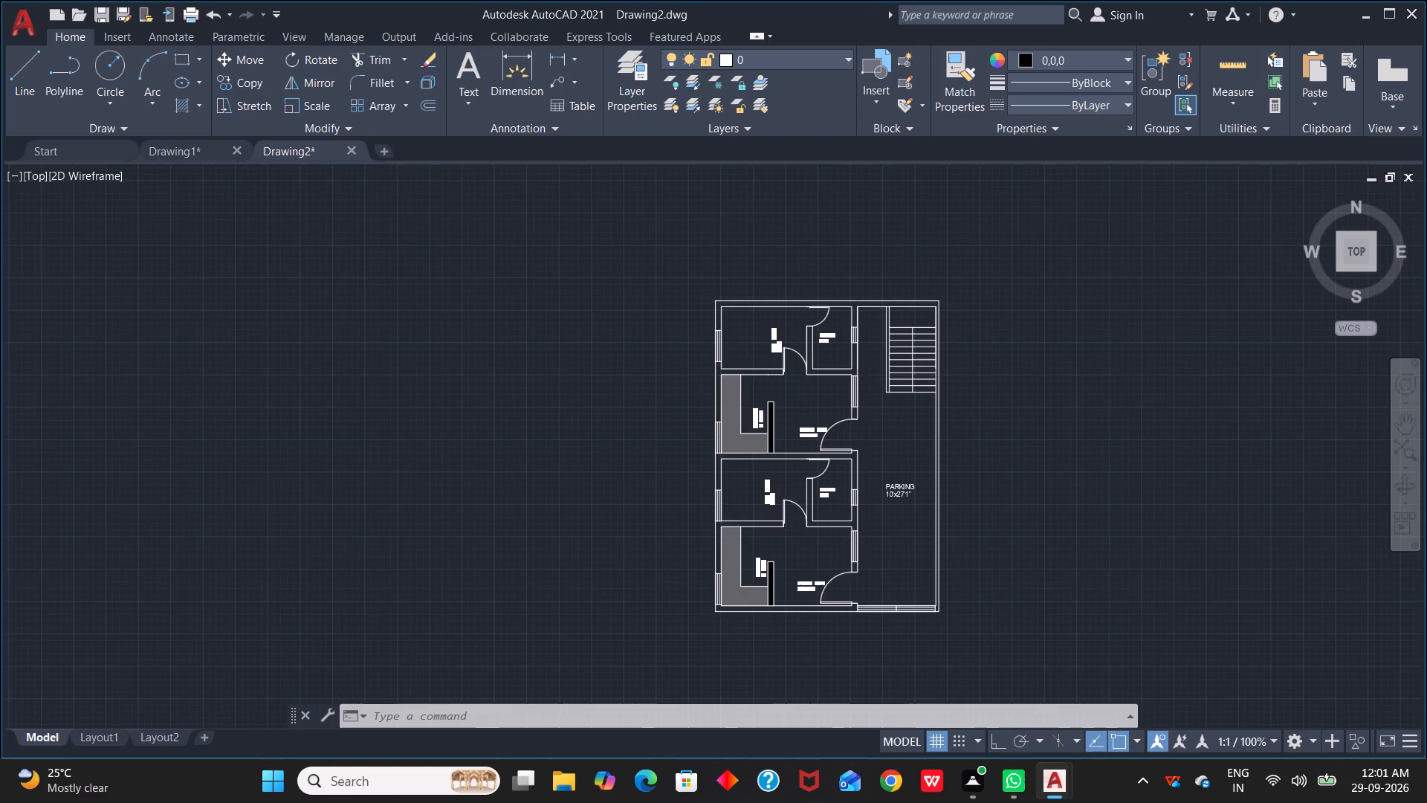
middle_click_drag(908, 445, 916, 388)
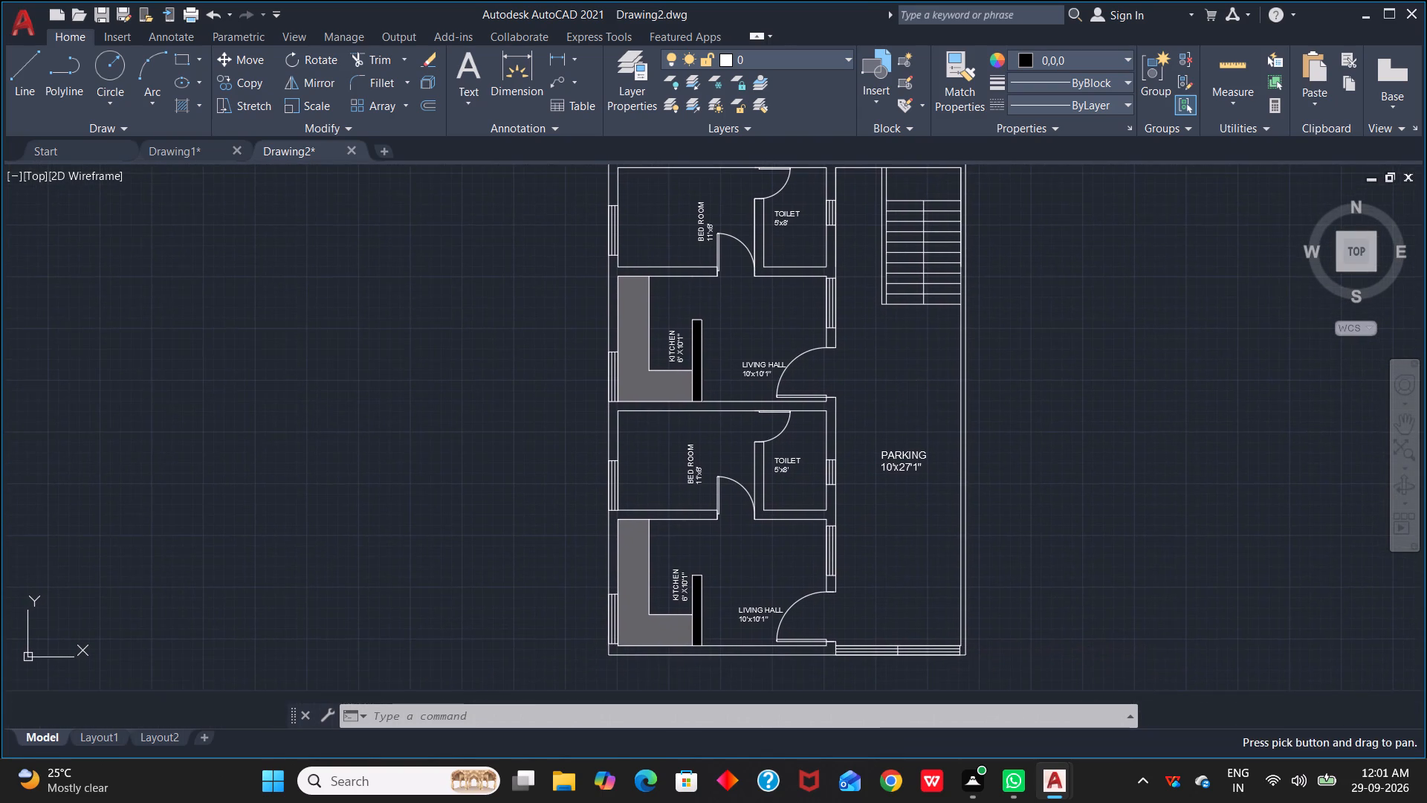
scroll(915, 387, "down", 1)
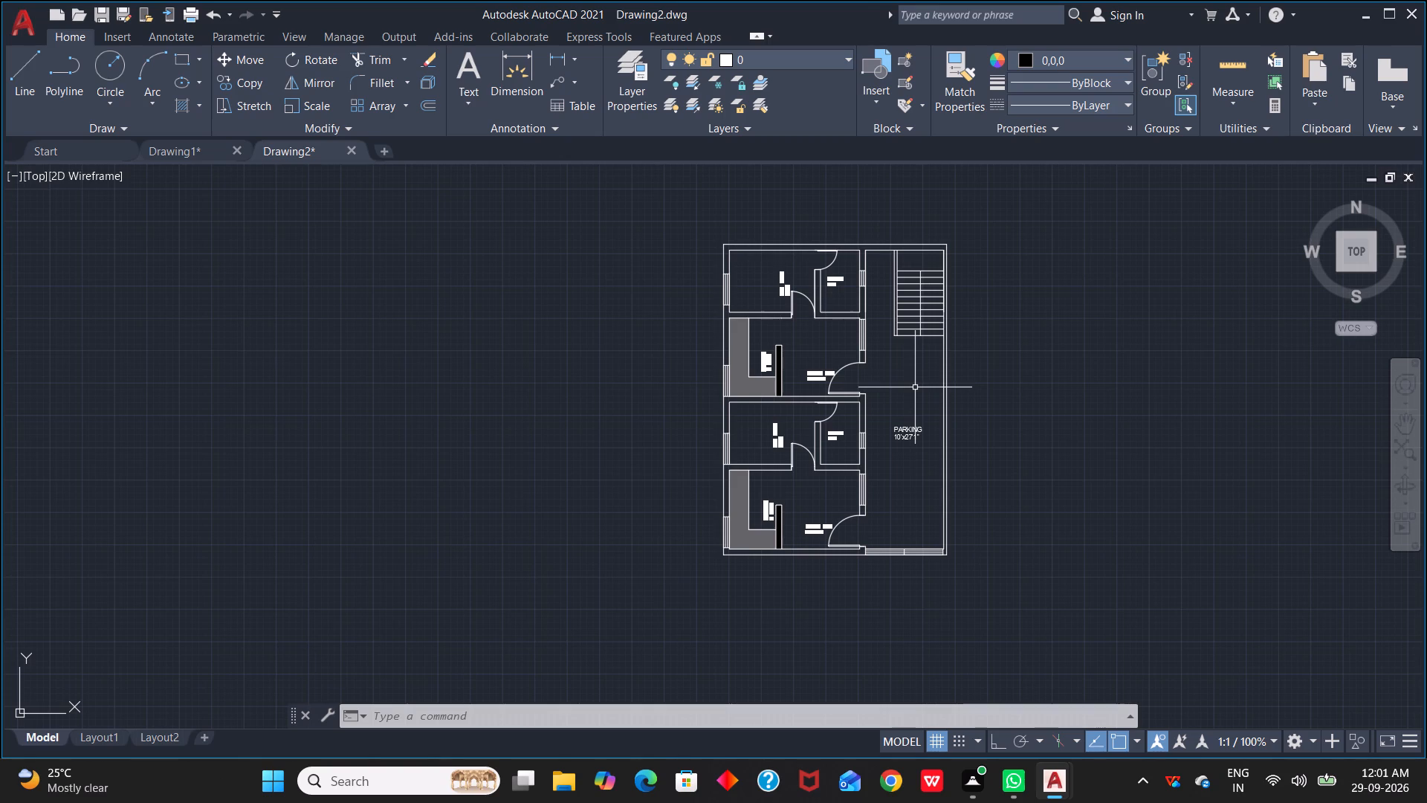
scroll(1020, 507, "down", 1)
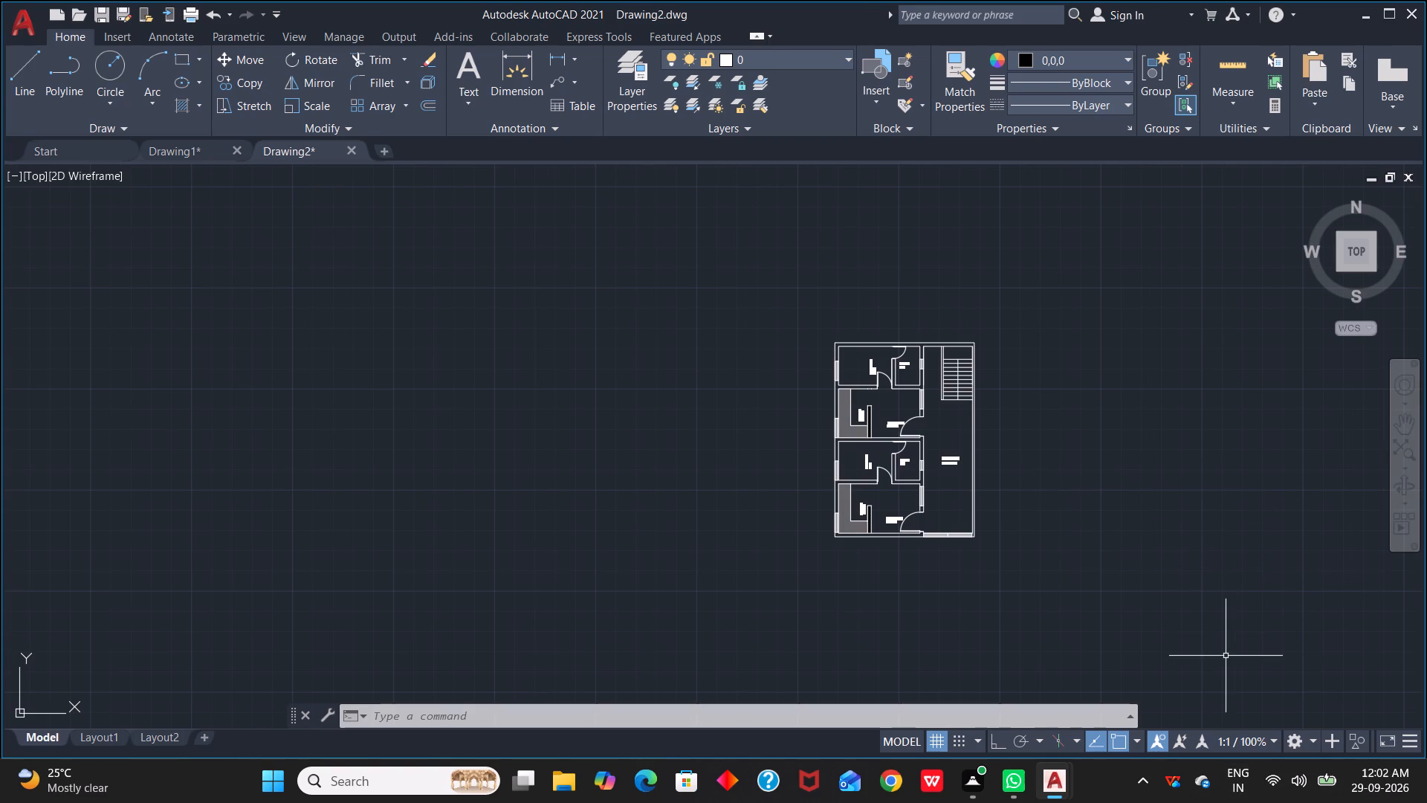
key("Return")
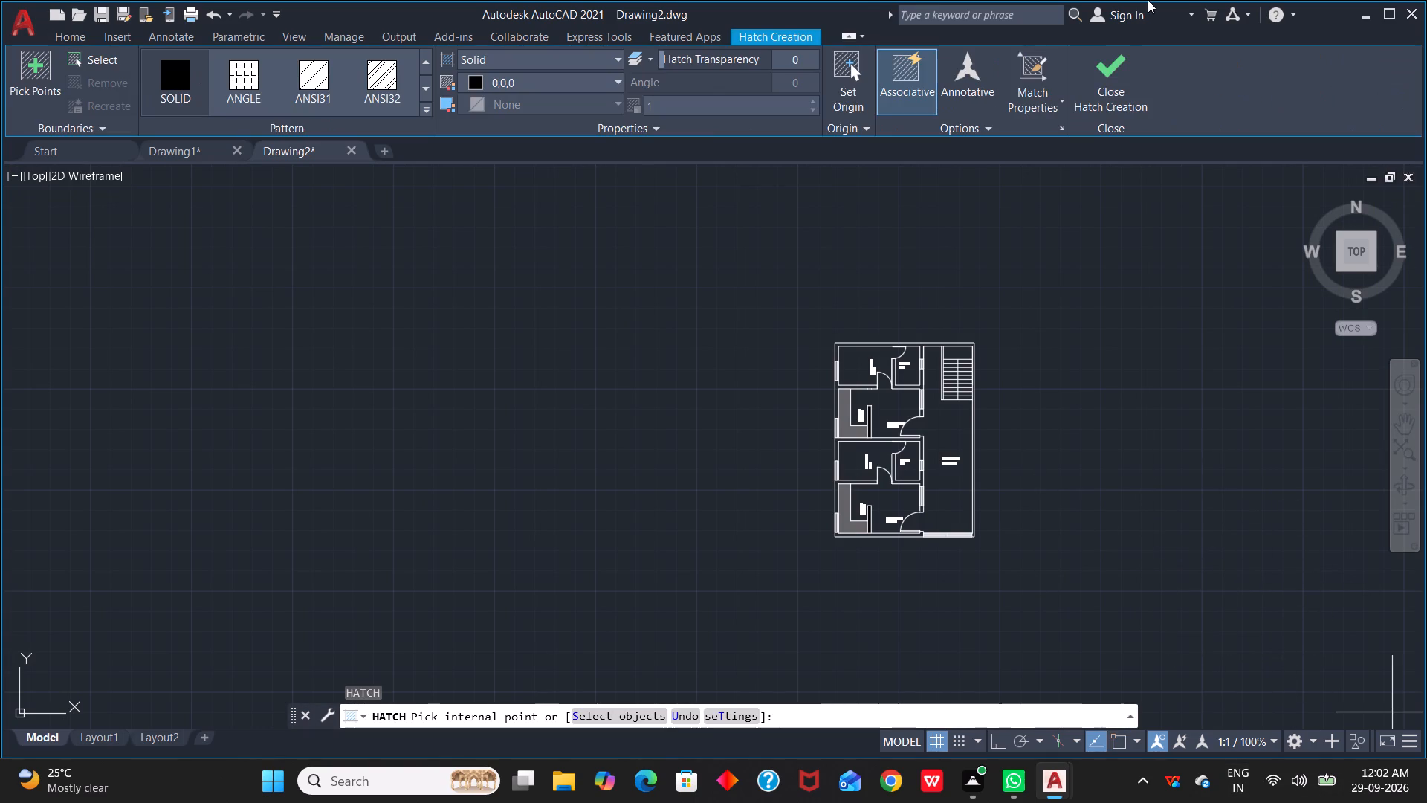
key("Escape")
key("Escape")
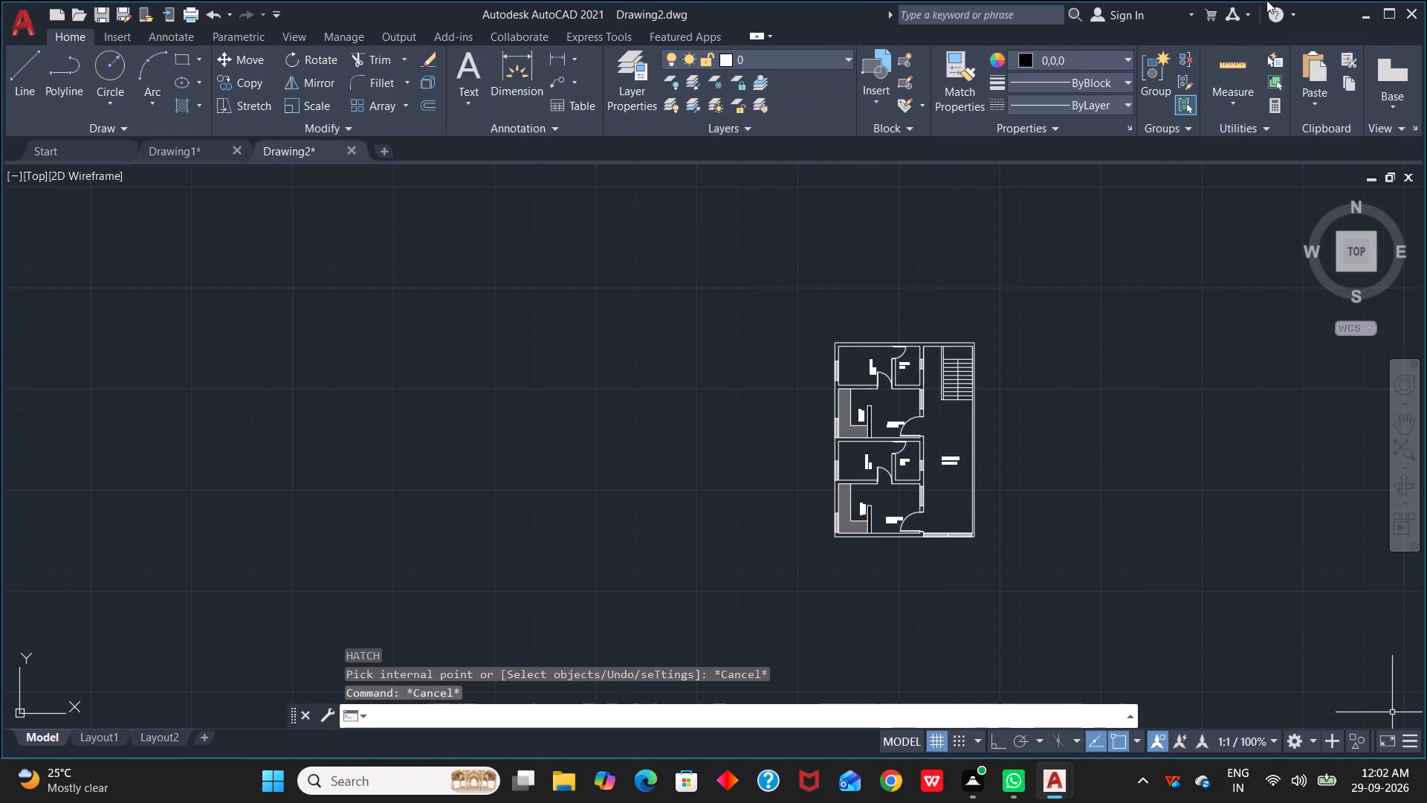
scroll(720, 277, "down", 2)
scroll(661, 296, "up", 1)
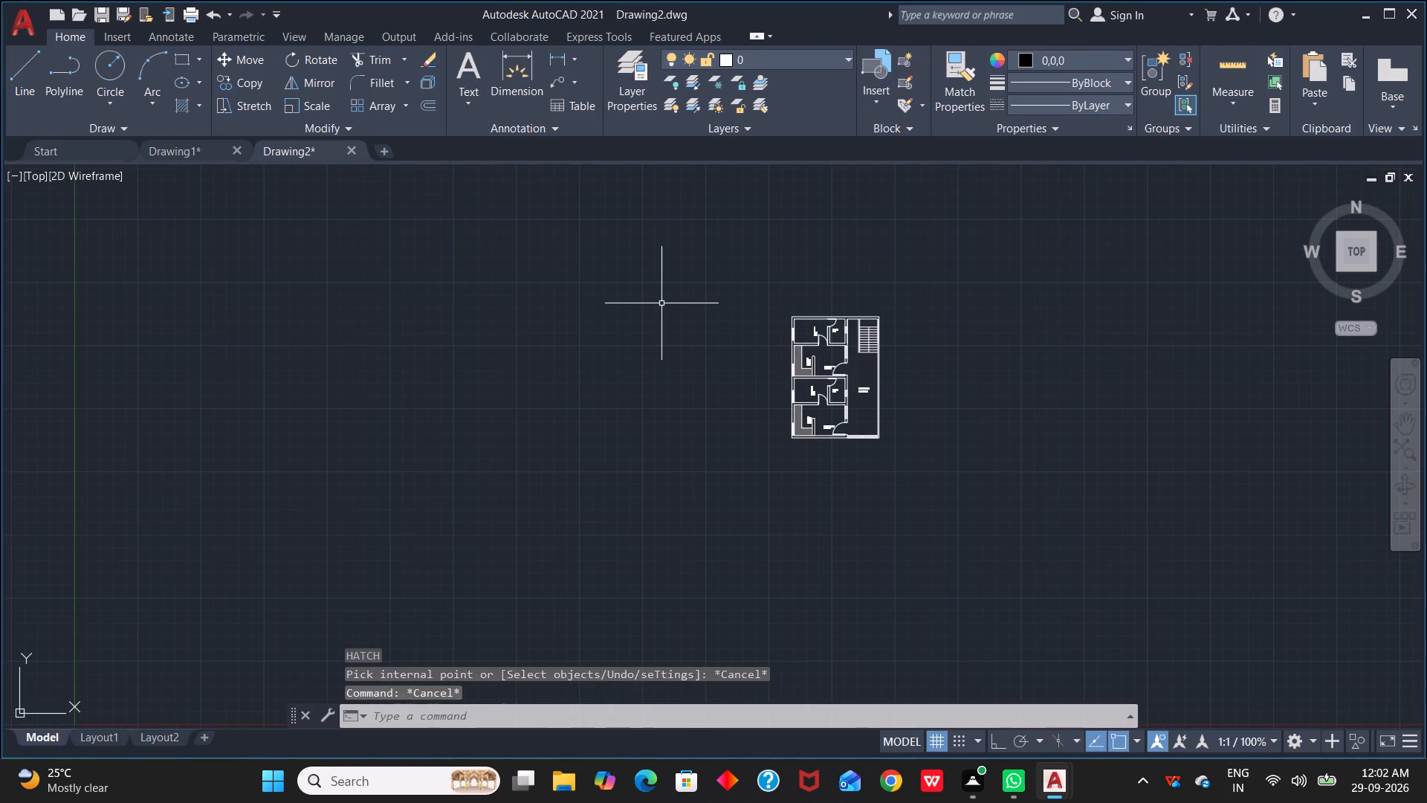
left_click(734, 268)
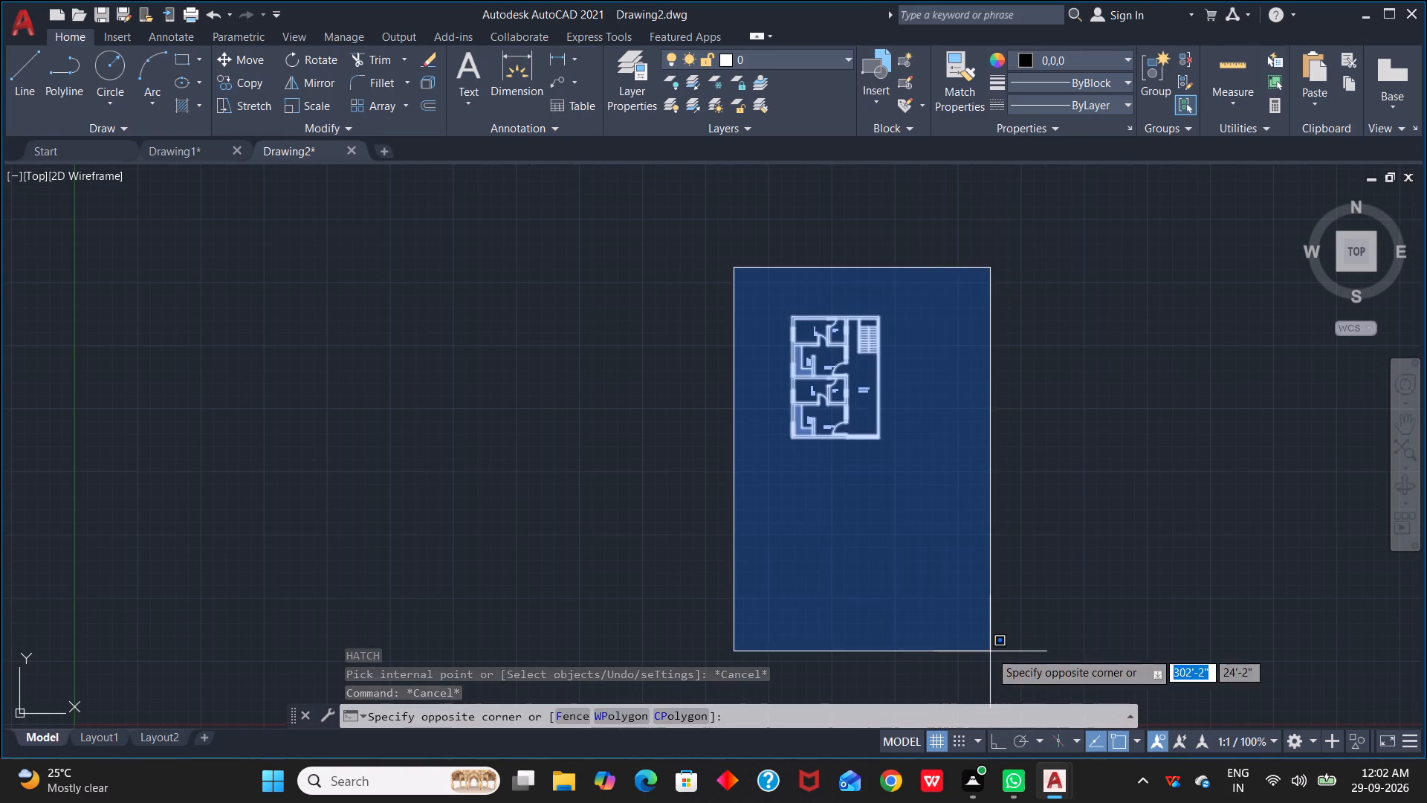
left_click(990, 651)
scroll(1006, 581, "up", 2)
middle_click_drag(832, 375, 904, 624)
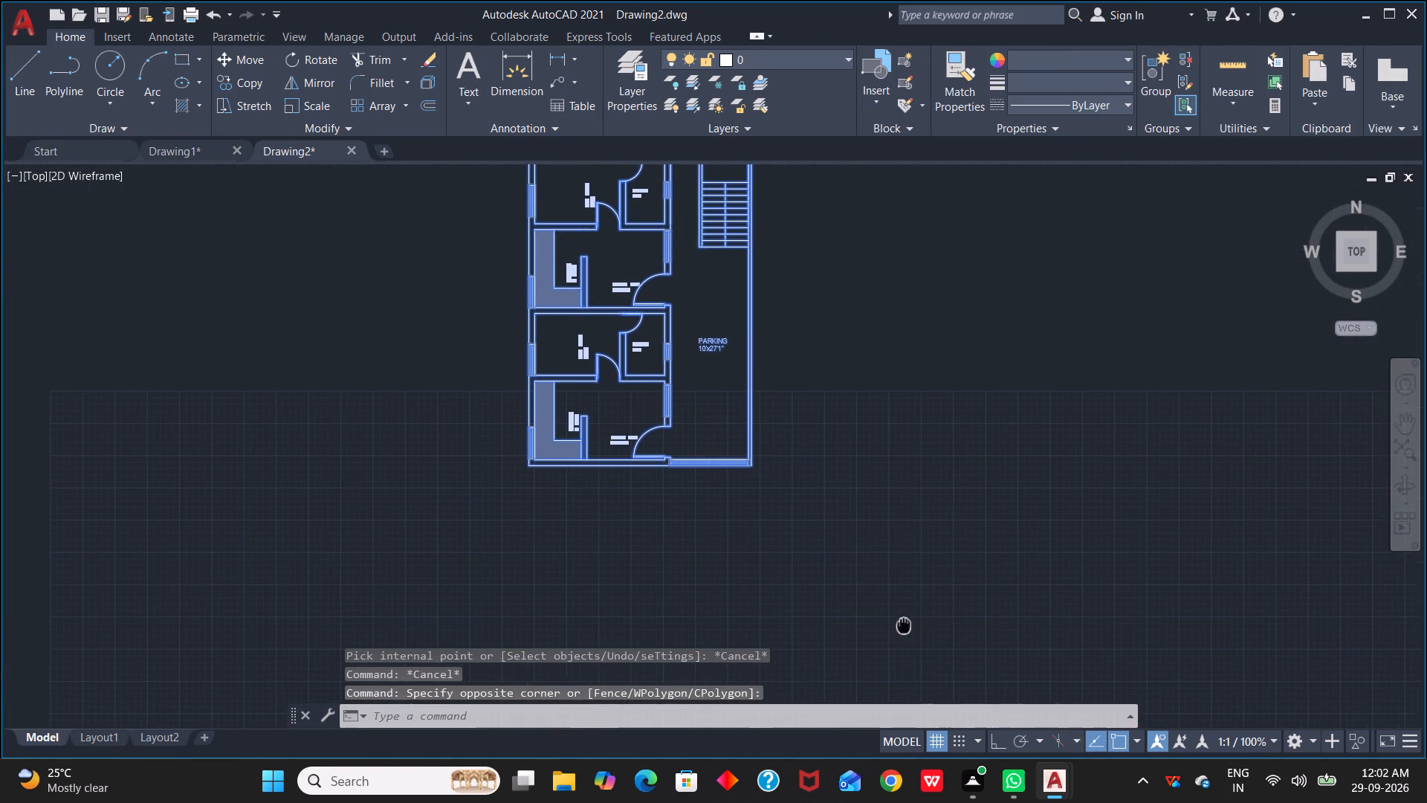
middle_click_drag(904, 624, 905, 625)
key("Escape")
Apply a SOLID hatch to the parking's outer wall, the plan's bottom wall, and the lower unit's kitchen, bedroom and toilet walls.
scroll(857, 419, "down", 1)
middle_click_drag(857, 419, 899, 505)
scroll(899, 502, "up", 1)
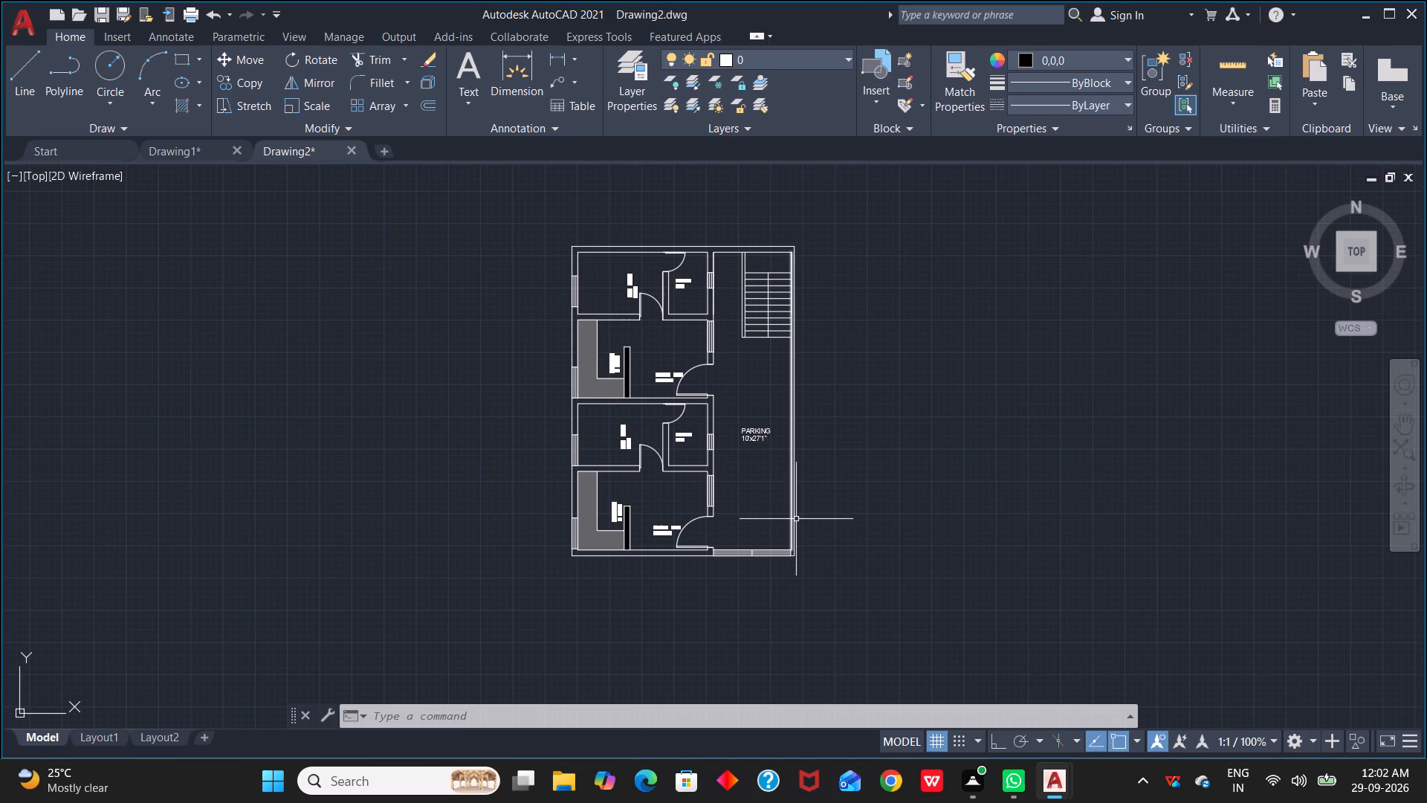
type("H")
key("space")
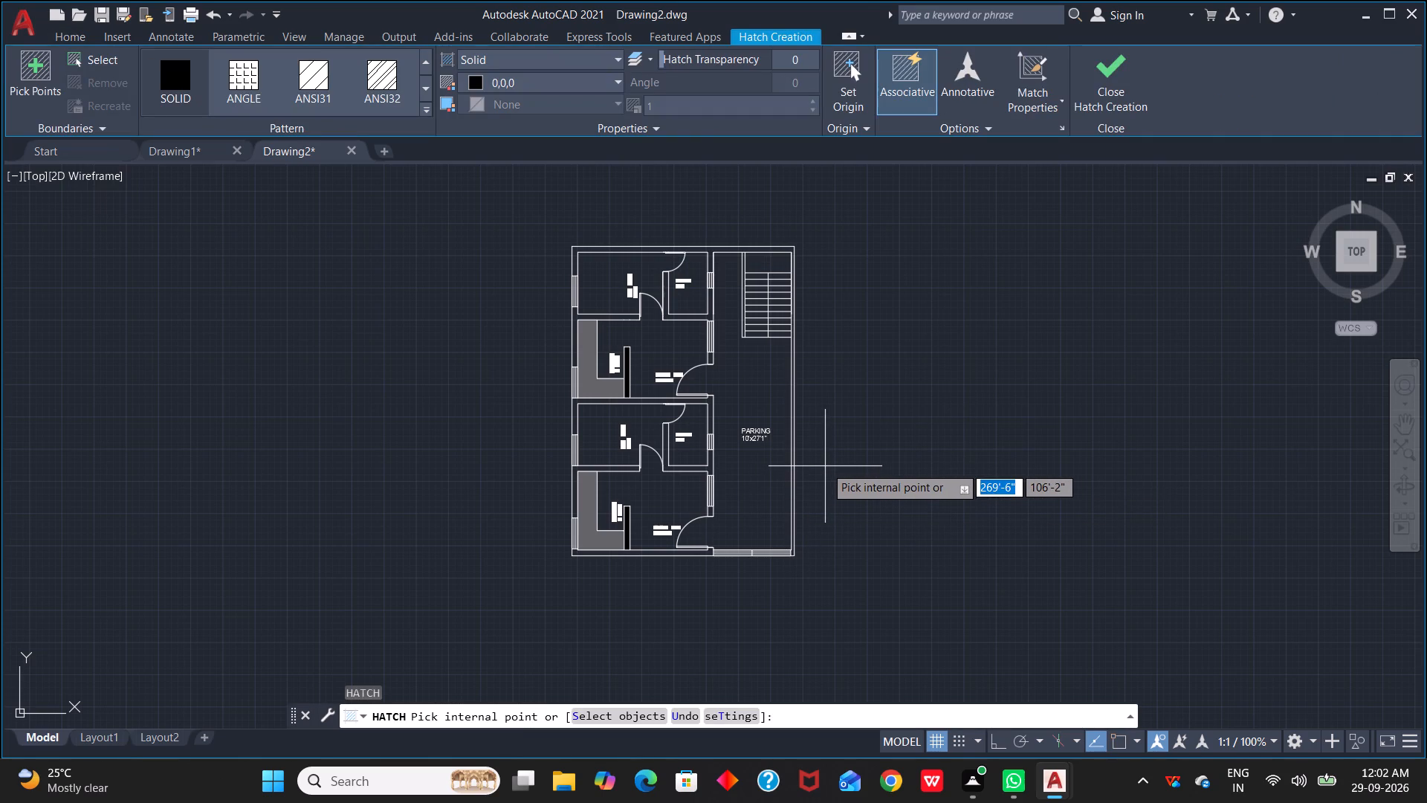
scroll(825, 474, "up", 2)
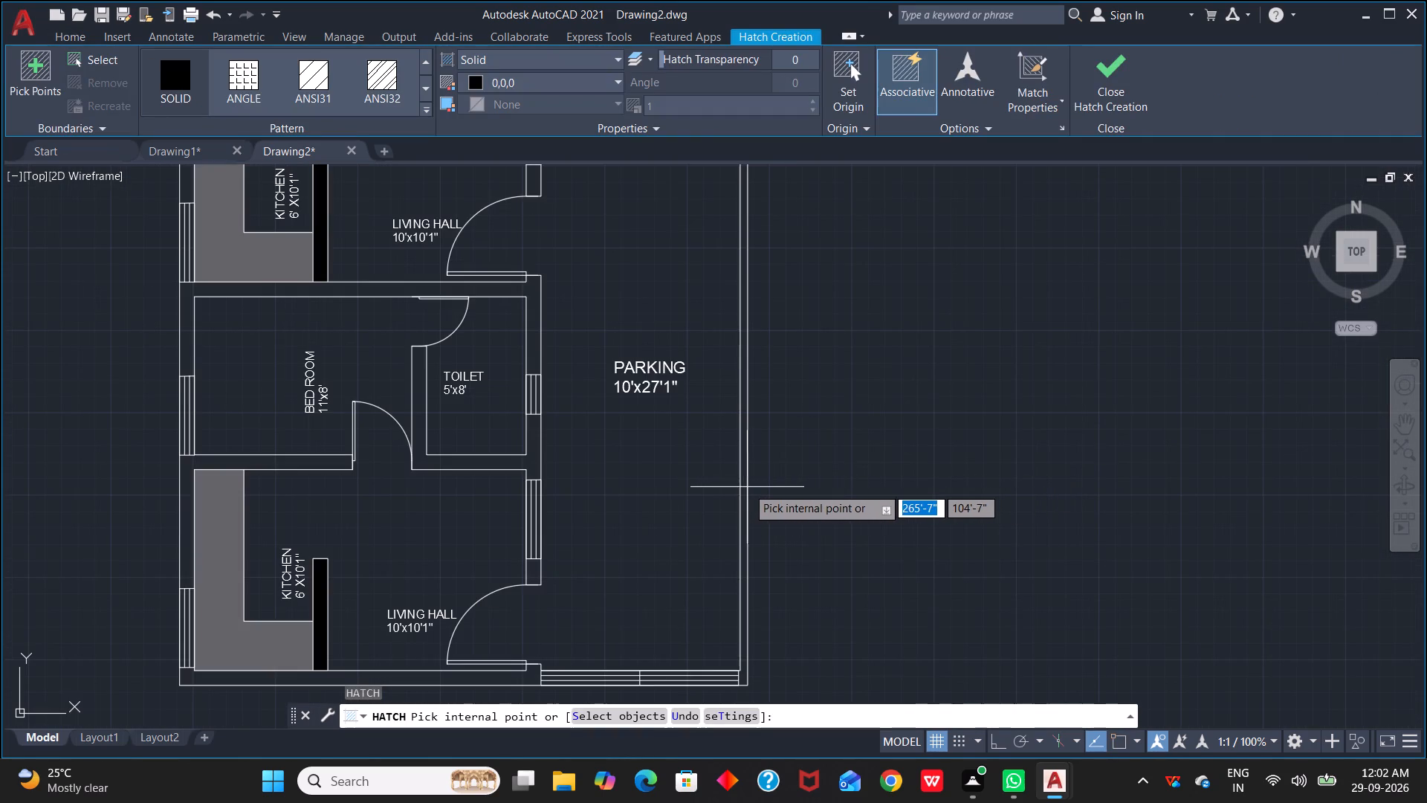
left_click(742, 488)
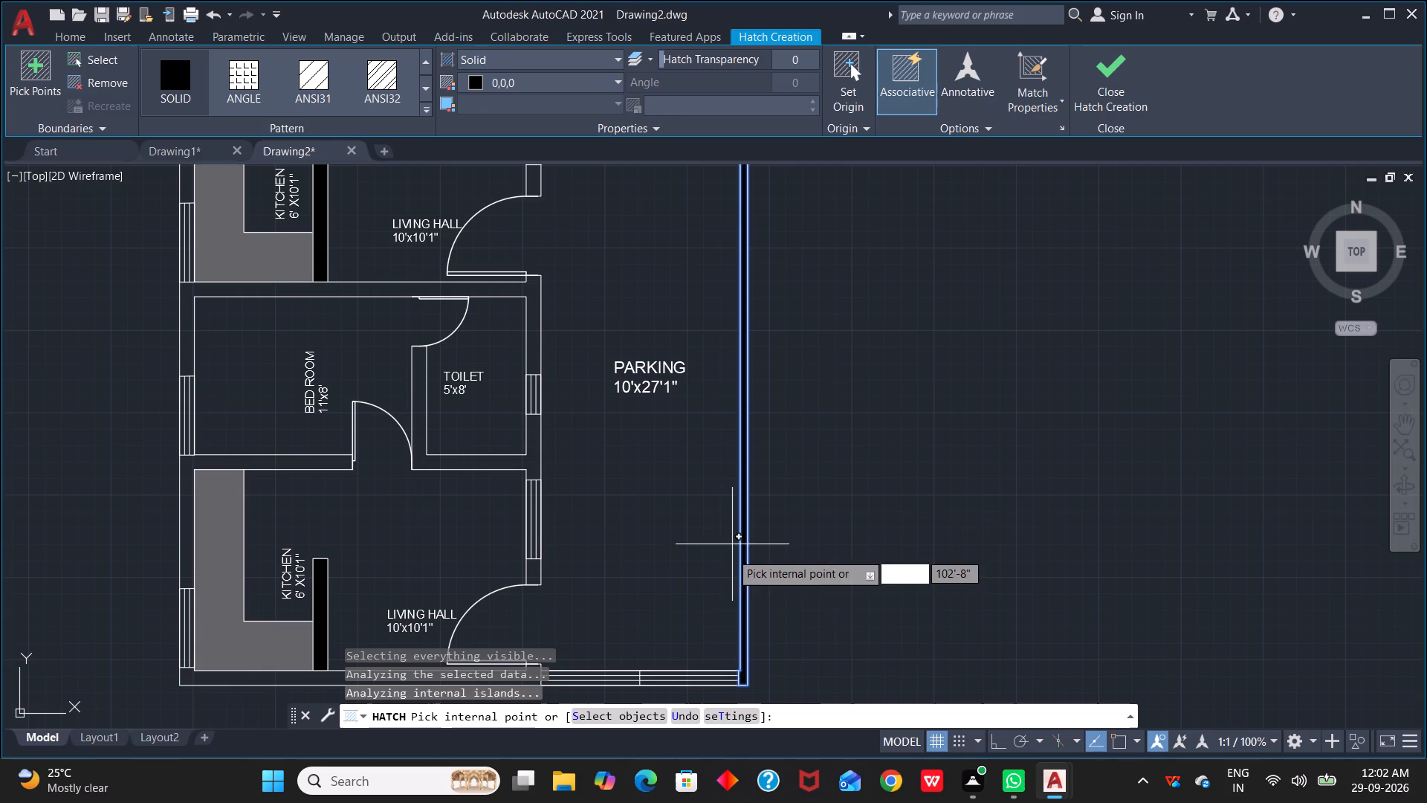
left_click(245, 681)
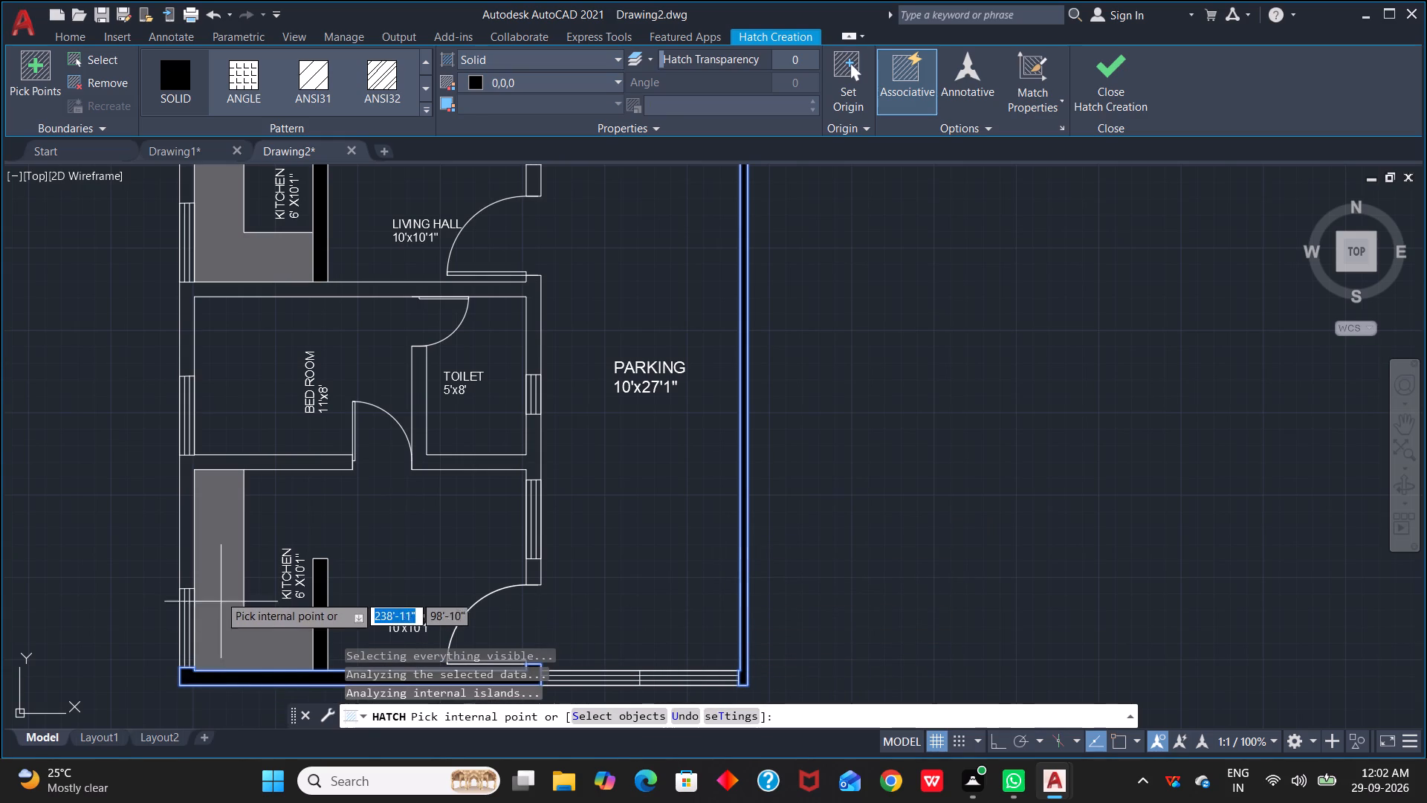
left_click(184, 560)
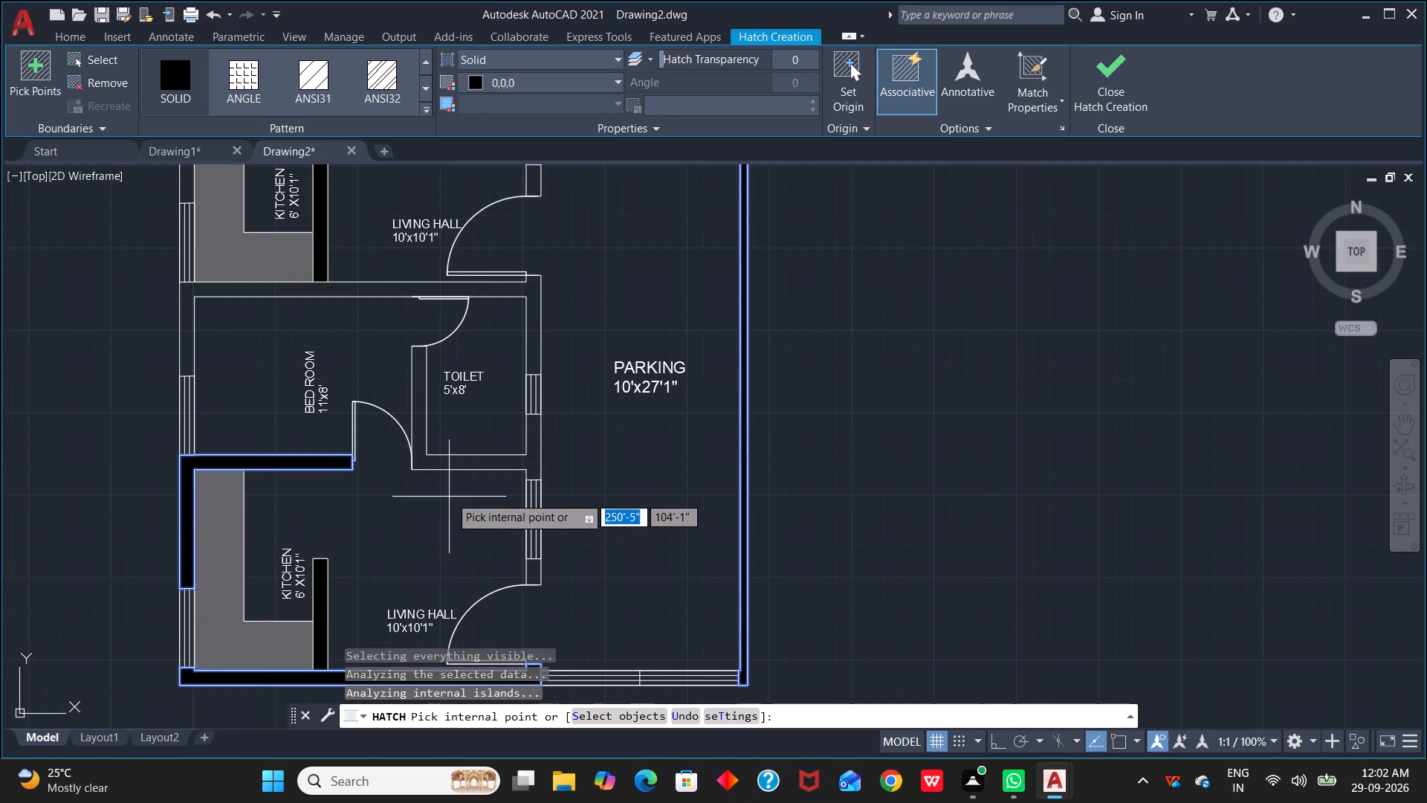
left_click(503, 463)
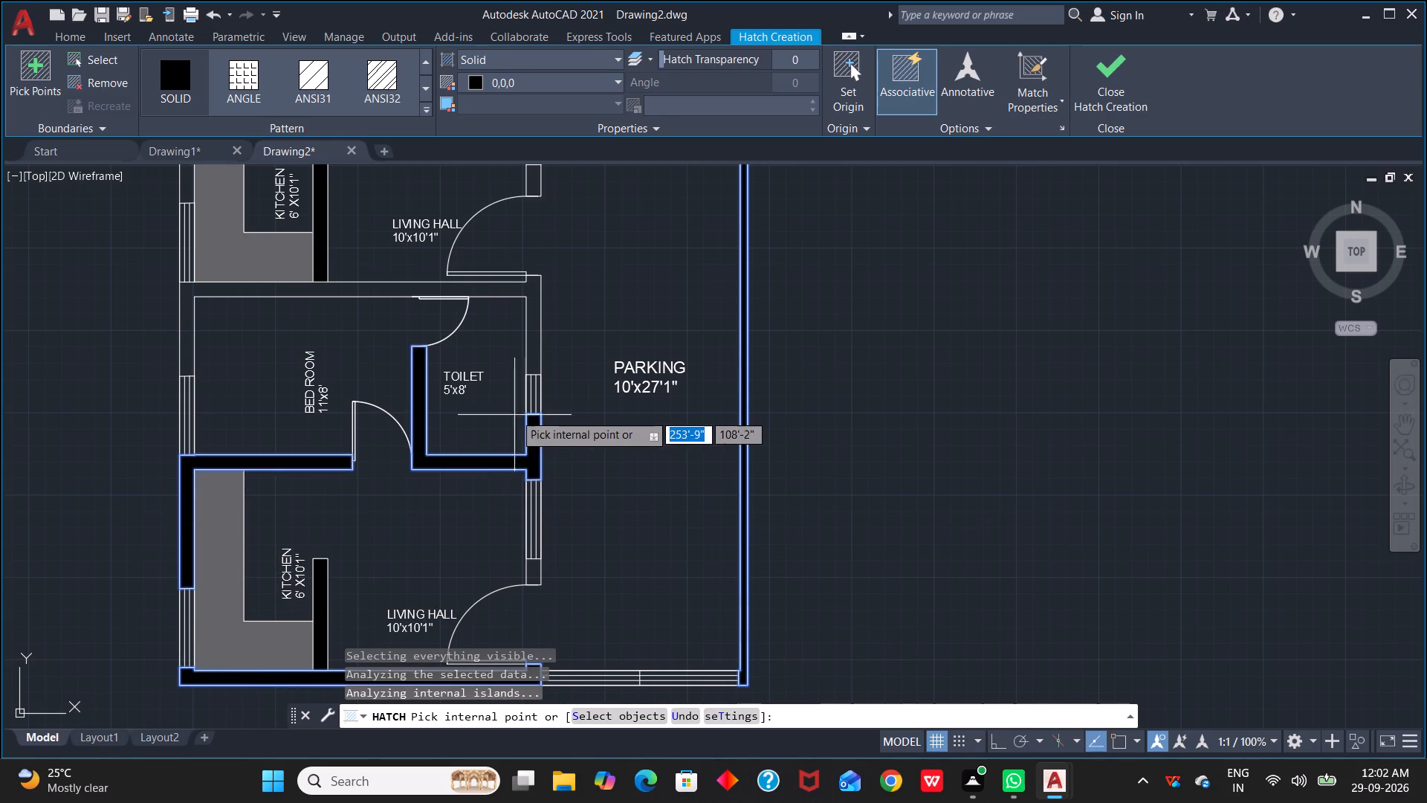
left_click(535, 335)
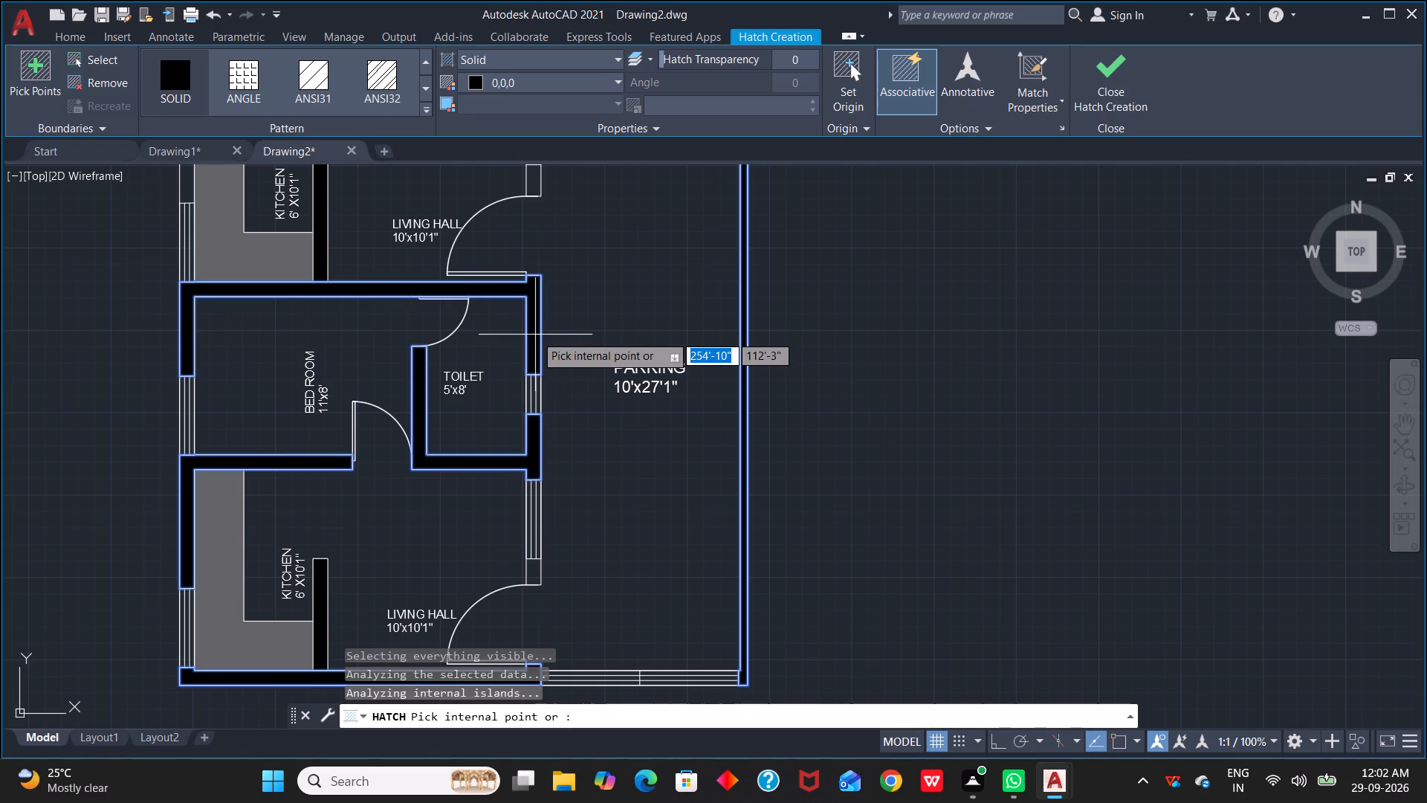
Set the new wall hatch's colour to light yellow (247,242,129) and finish the hatch.
left_click(612, 77)
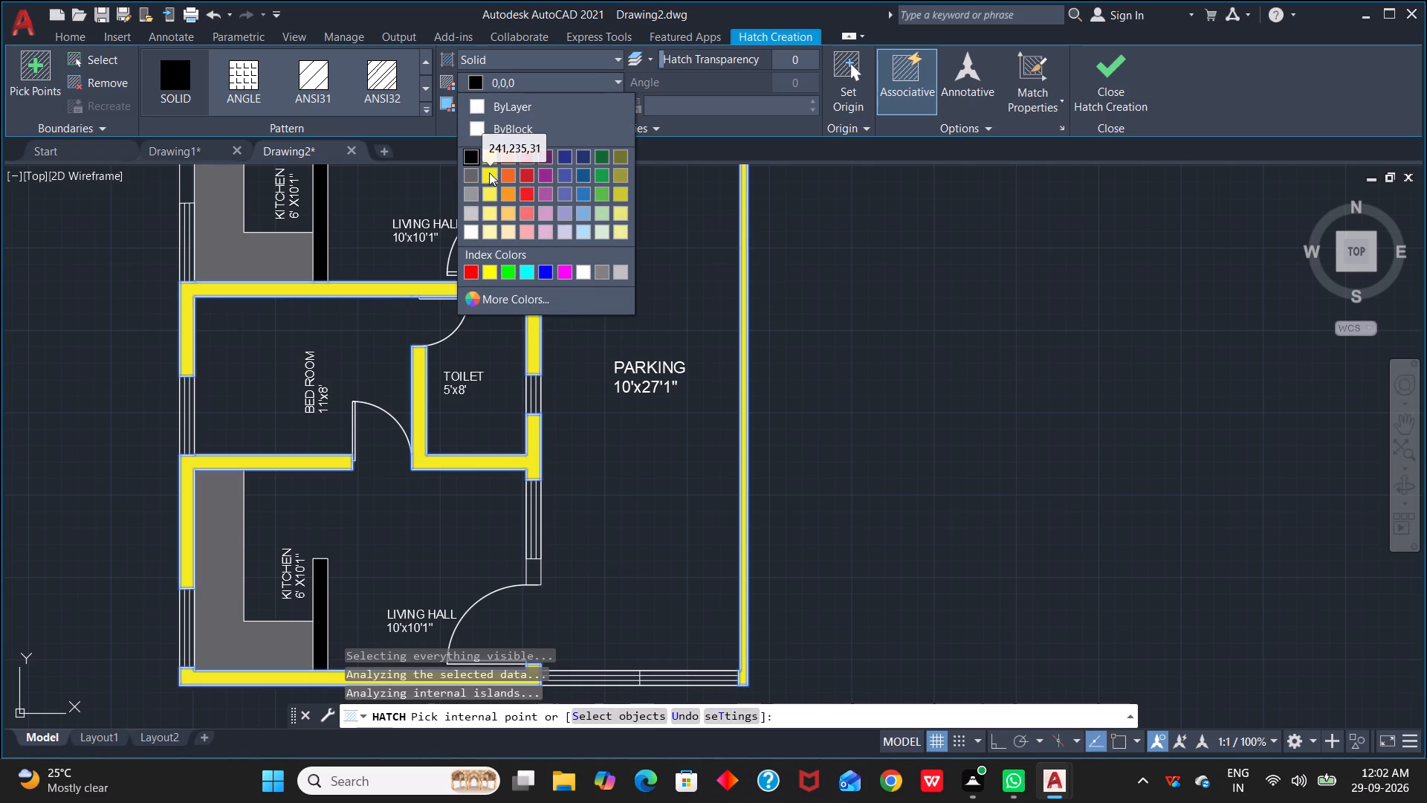
left_click(484, 213)
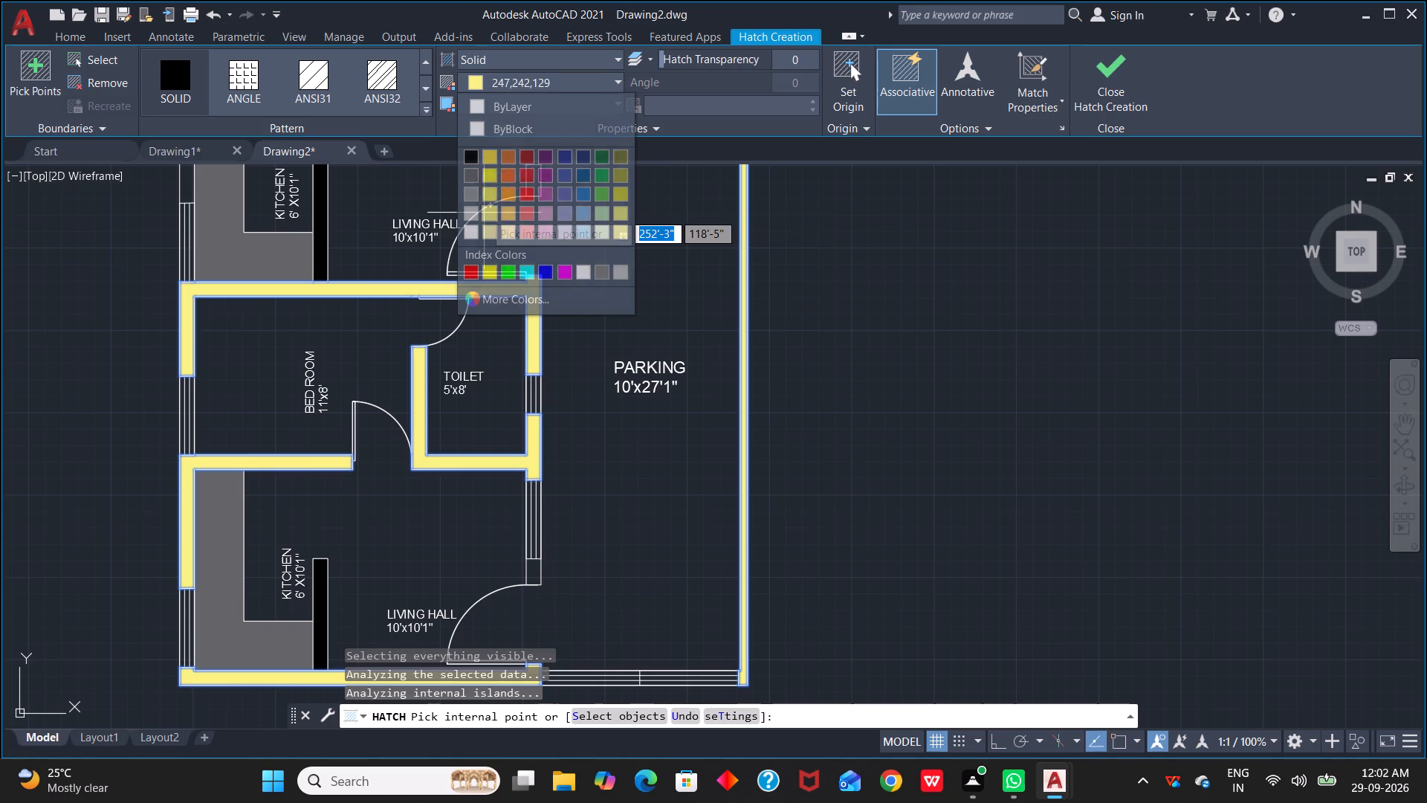
scroll(626, 241, "down", 1)
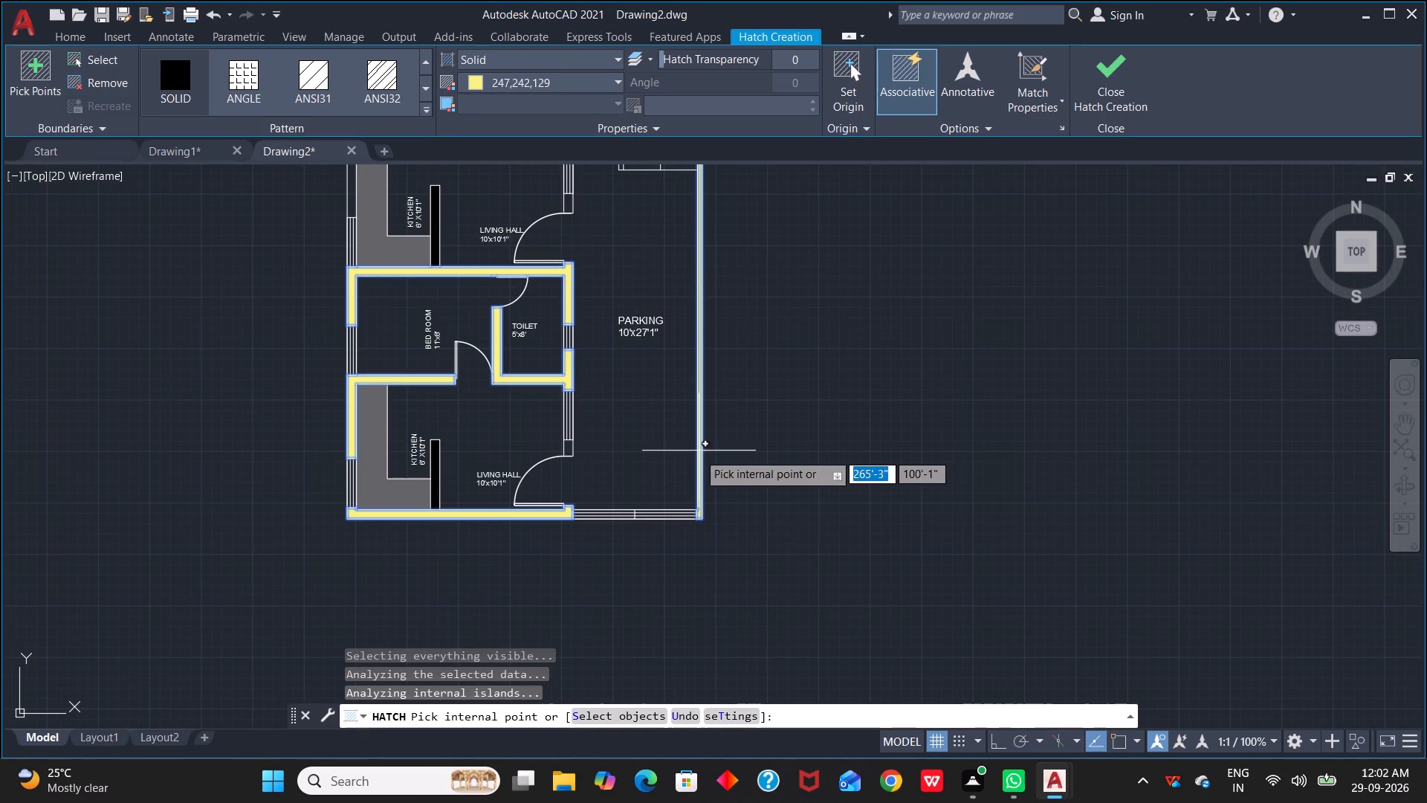
middle_click_drag(660, 365, 700, 610)
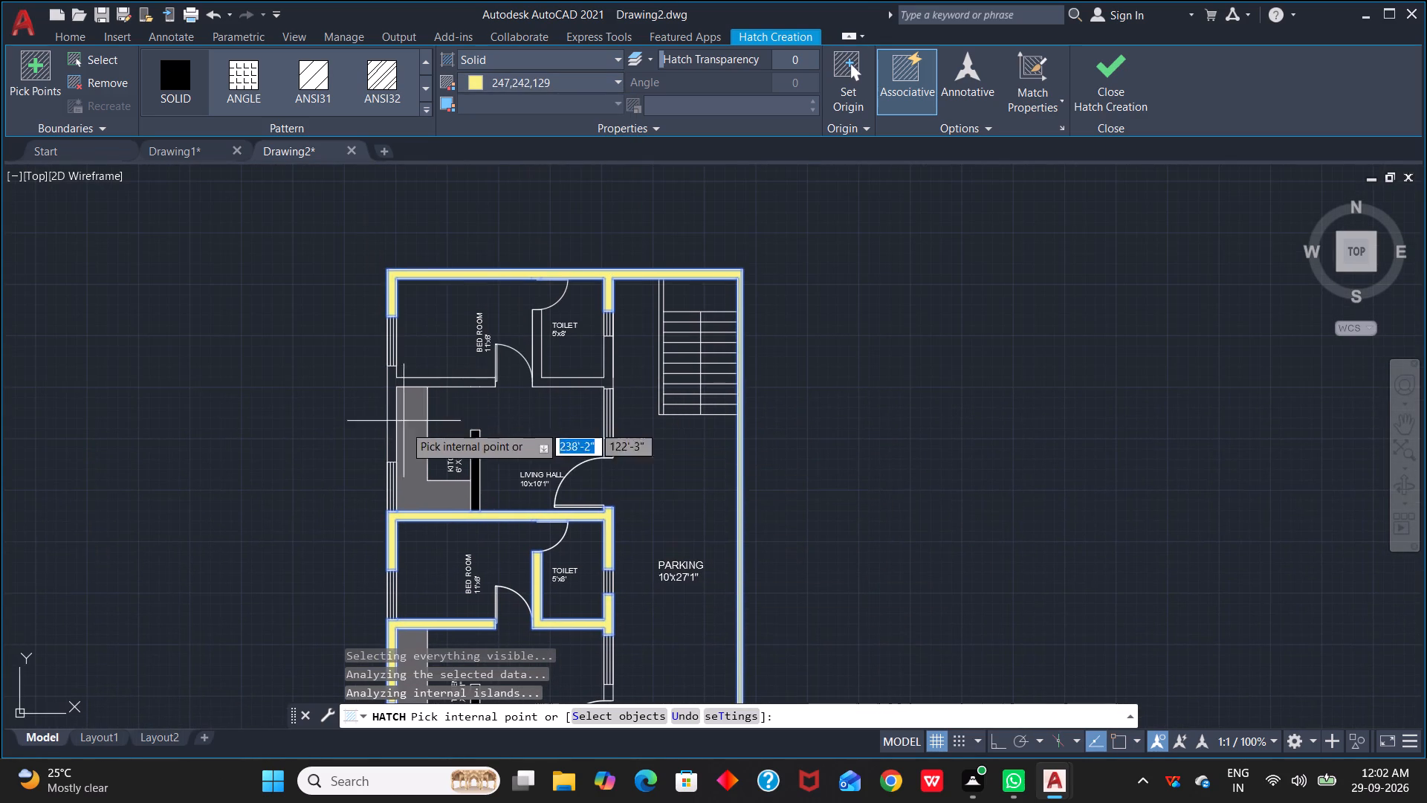
key("Escape")
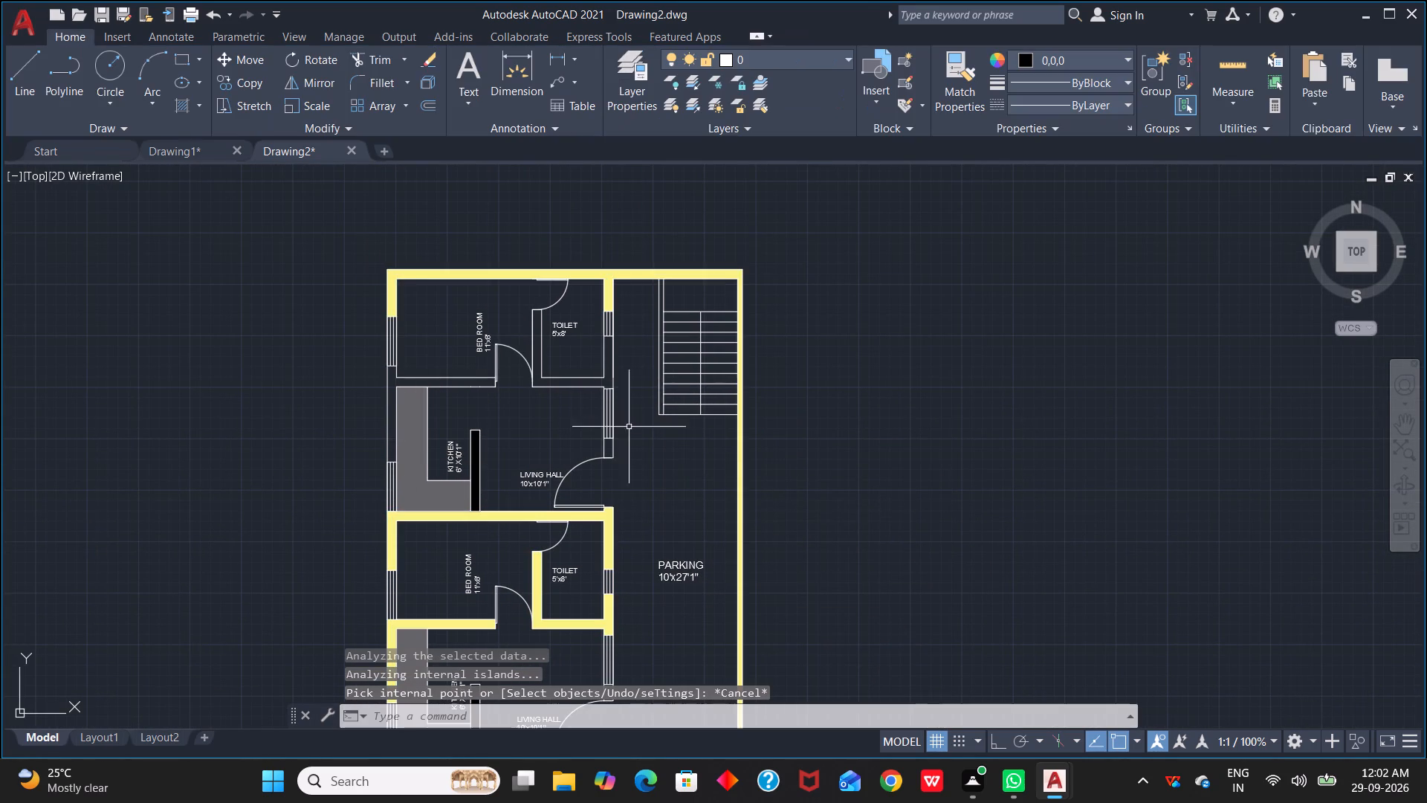
Fill the upper unit's bedroom, toilet and kitchen walls and both living halls' short walls above the entrance doors with the light-yellow SOLID hatch.
left_click(609, 376)
left_click(608, 374)
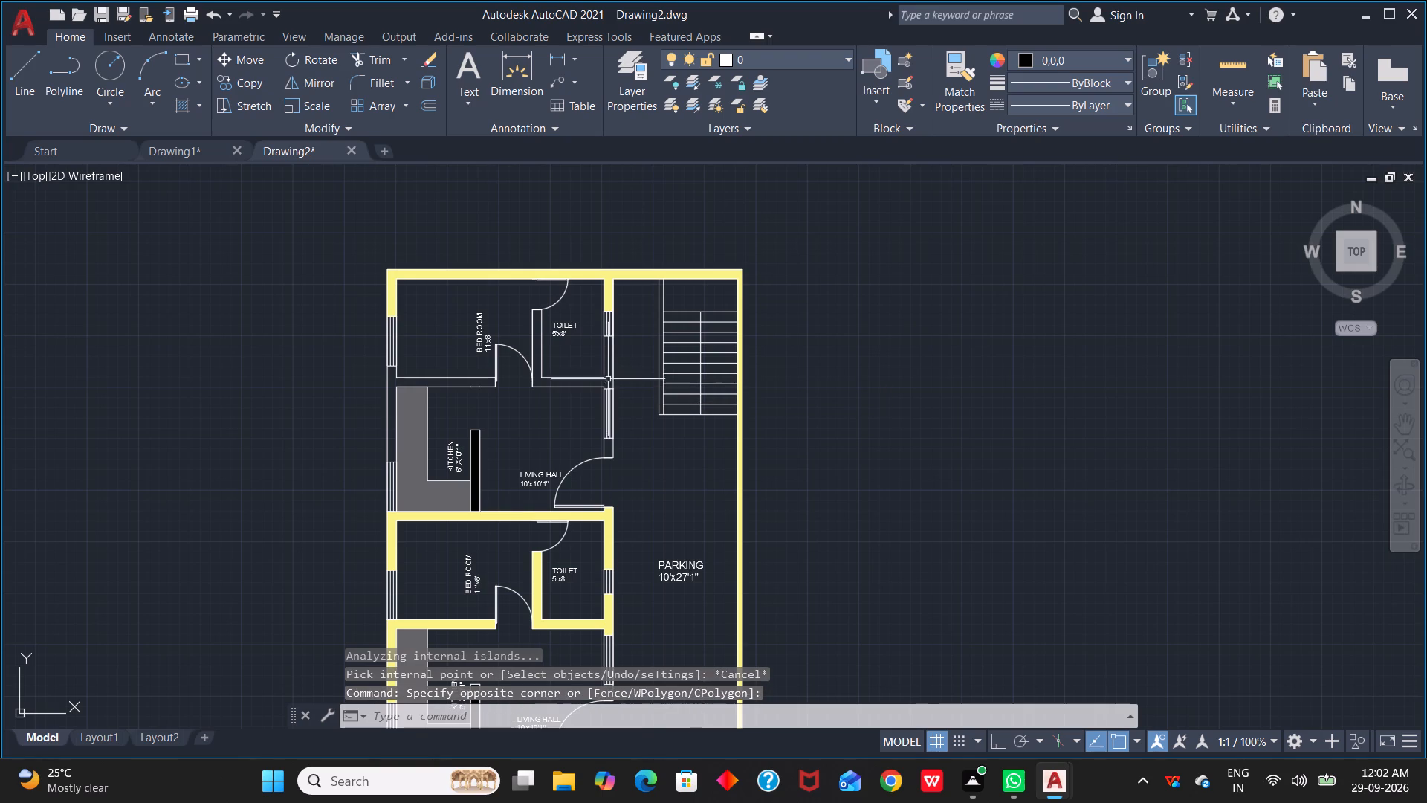
key("h")
key("space")
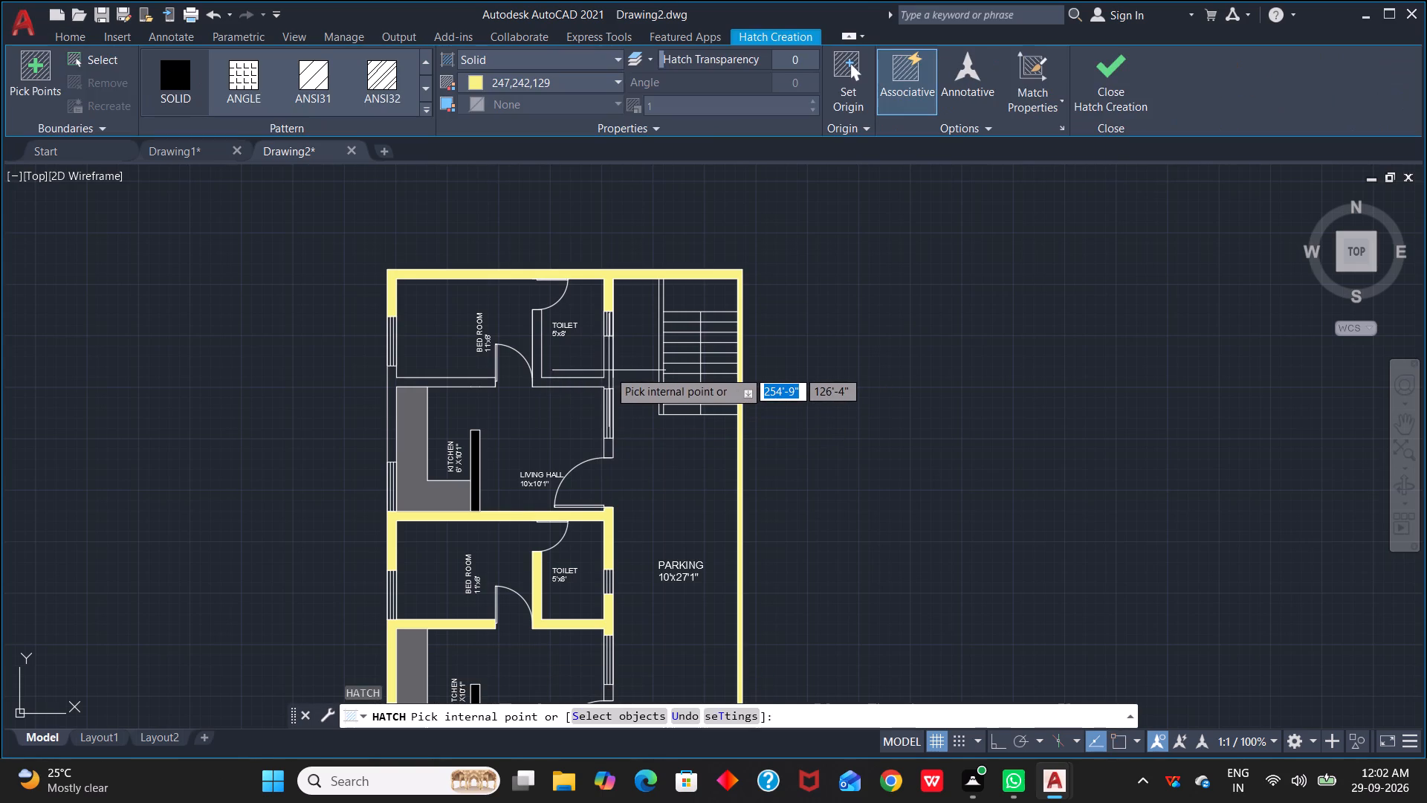
left_click(609, 370)
left_click(432, 382)
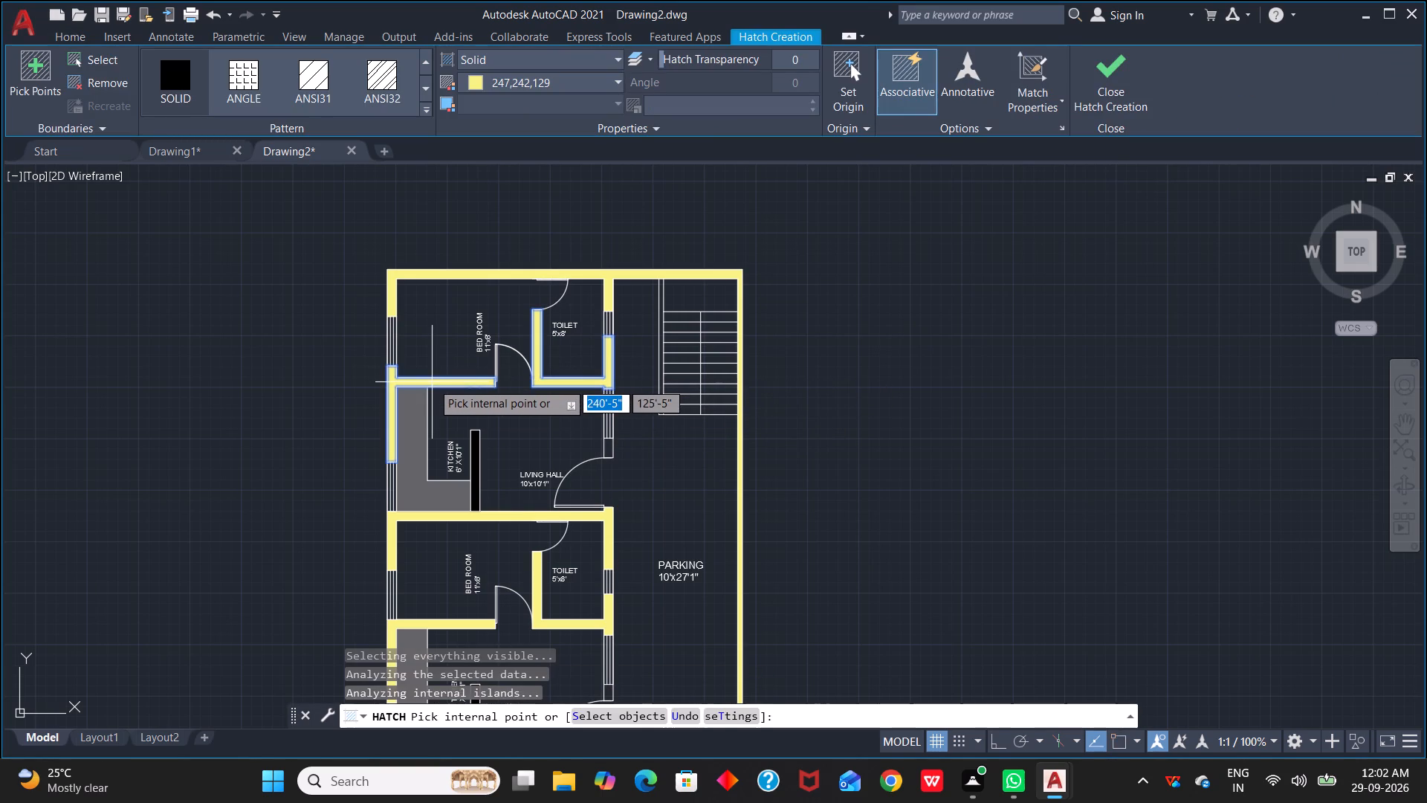
scroll(722, 488, "down", 1)
scroll(652, 475, "up", 1)
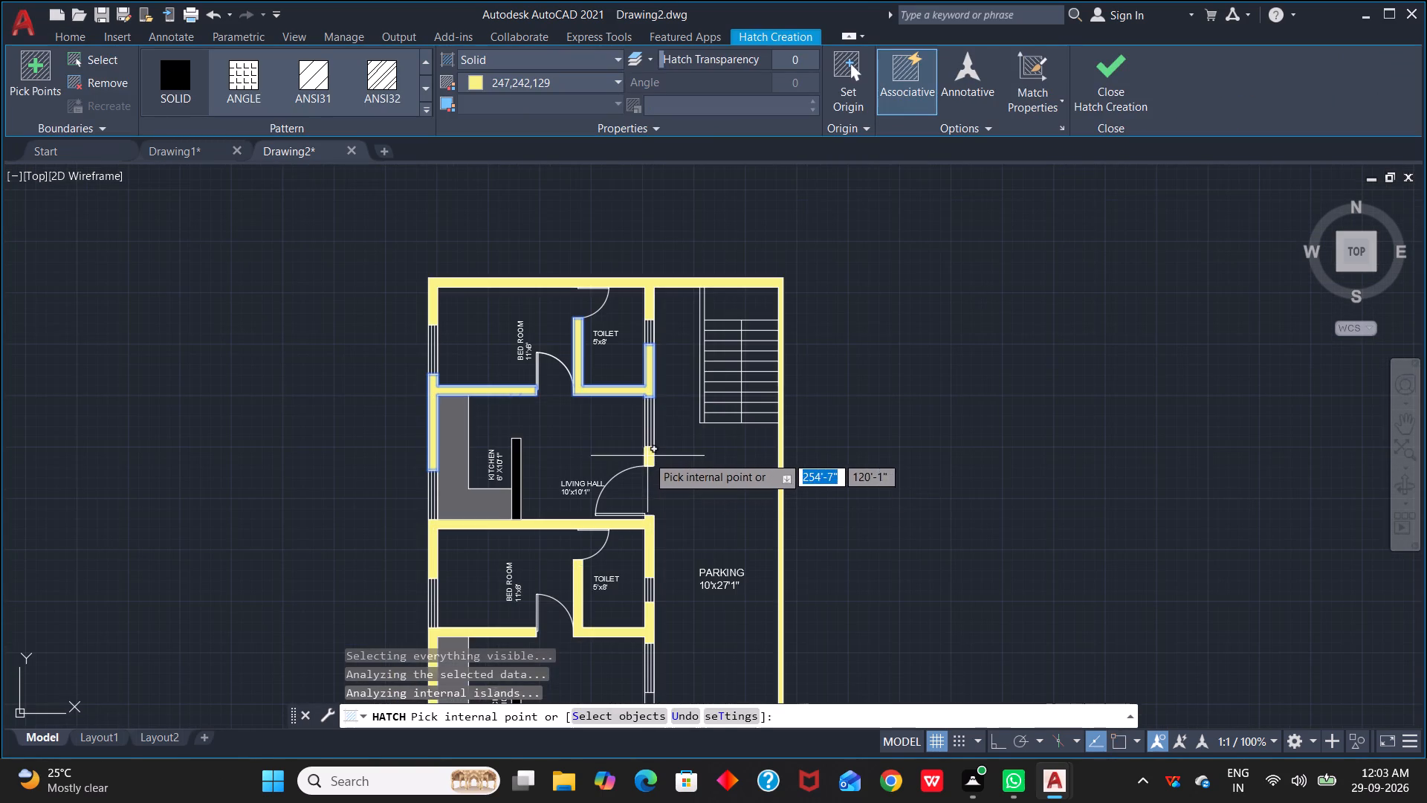
left_click(647, 456)
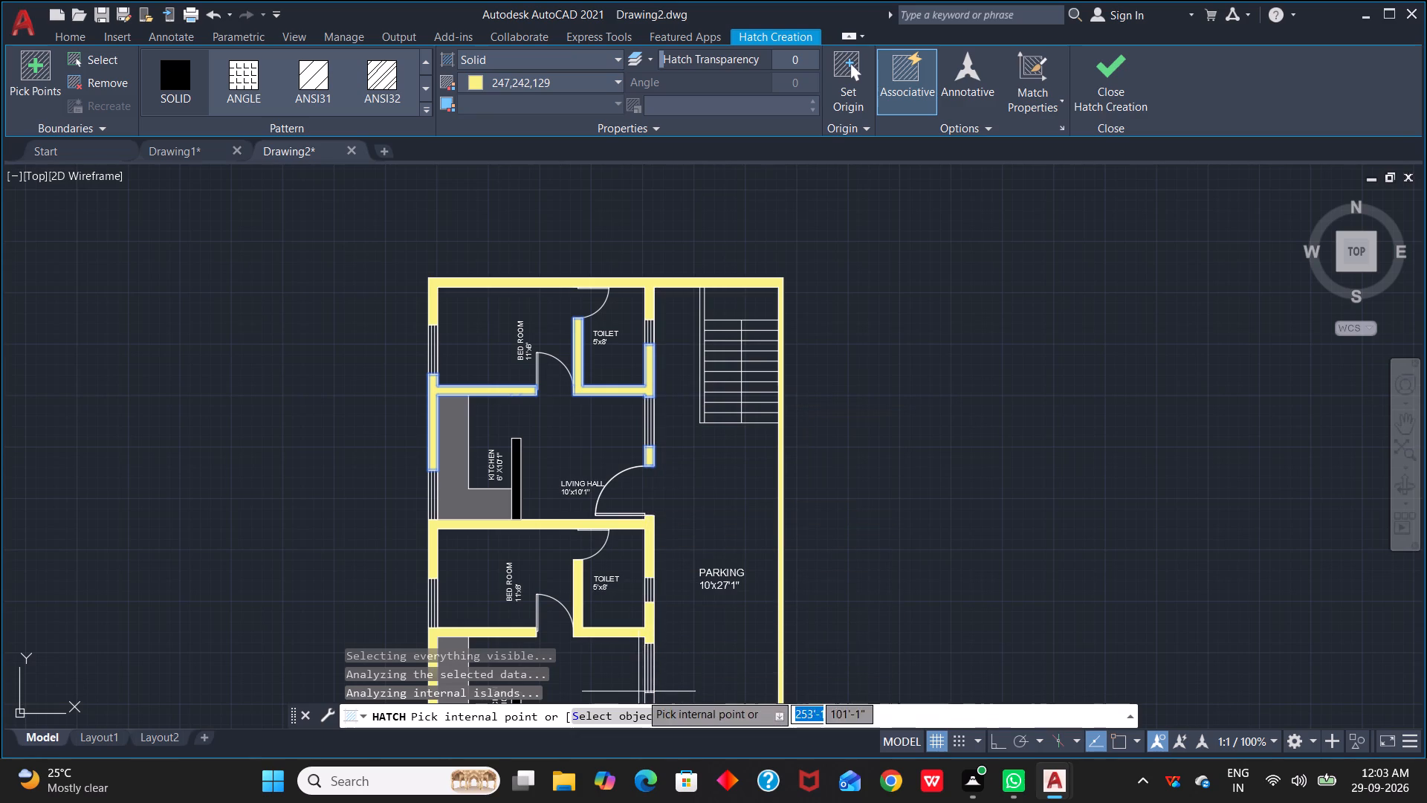
scroll(652, 662, "down", 1)
middle_click_drag(652, 662, 693, 529)
scroll(690, 552, "up", 1)
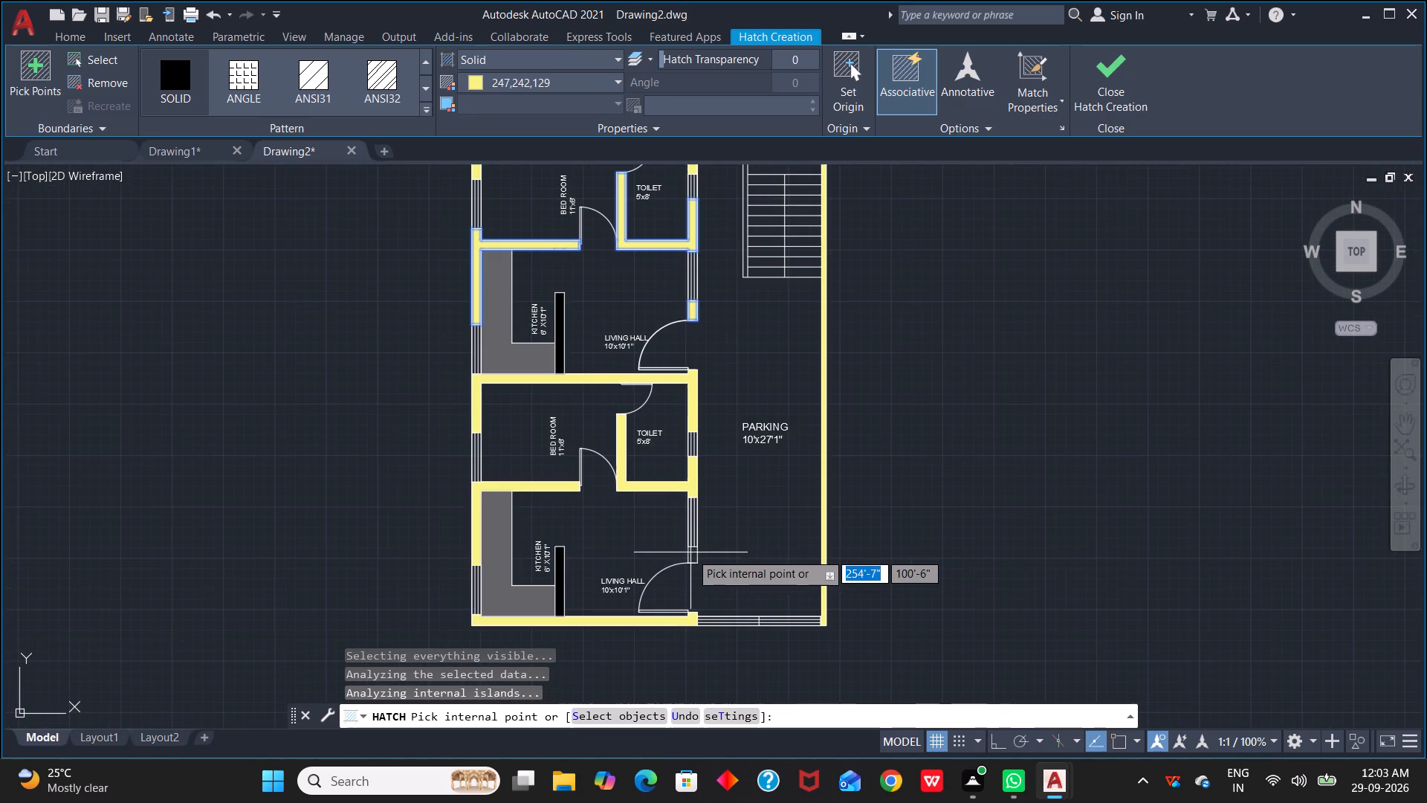
left_click(690, 554)
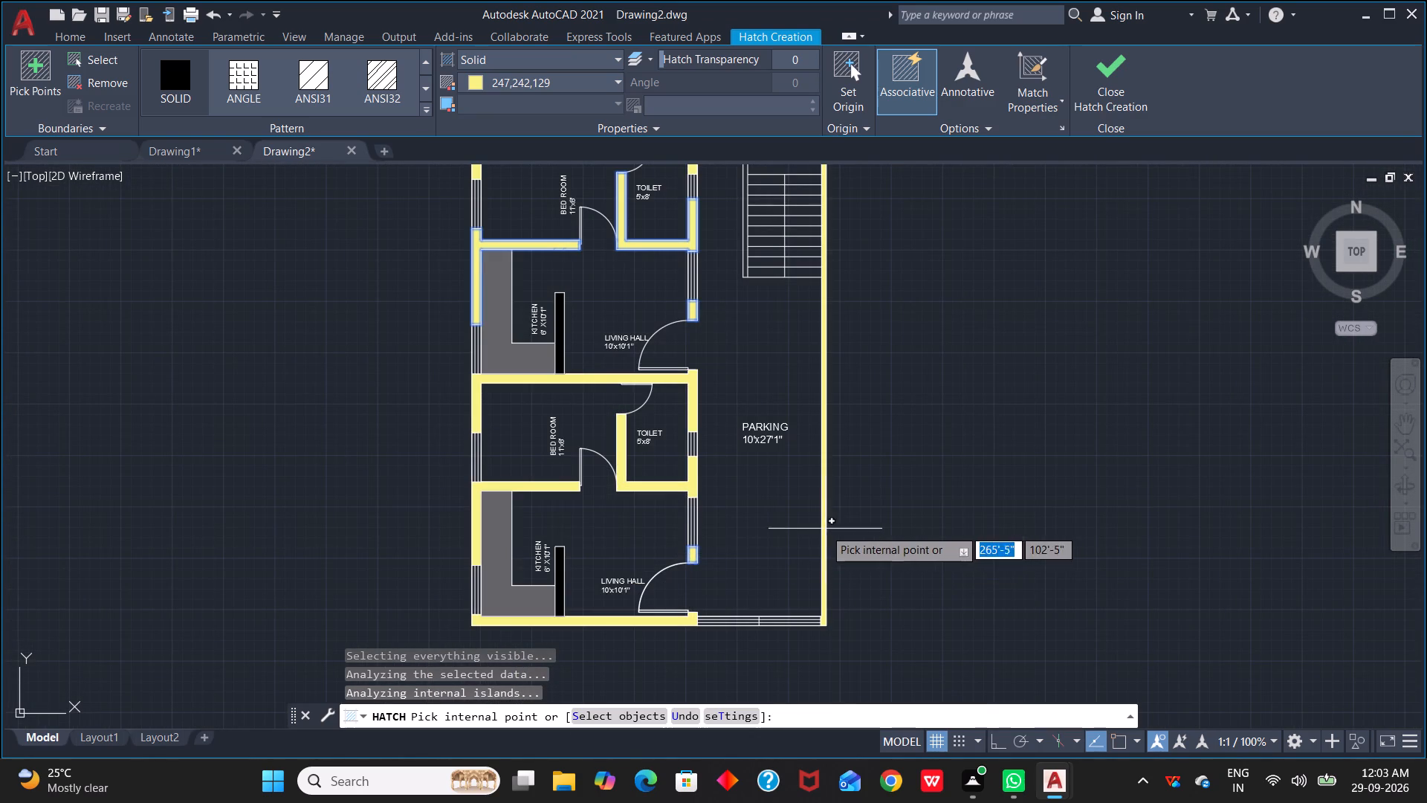
key("Escape")
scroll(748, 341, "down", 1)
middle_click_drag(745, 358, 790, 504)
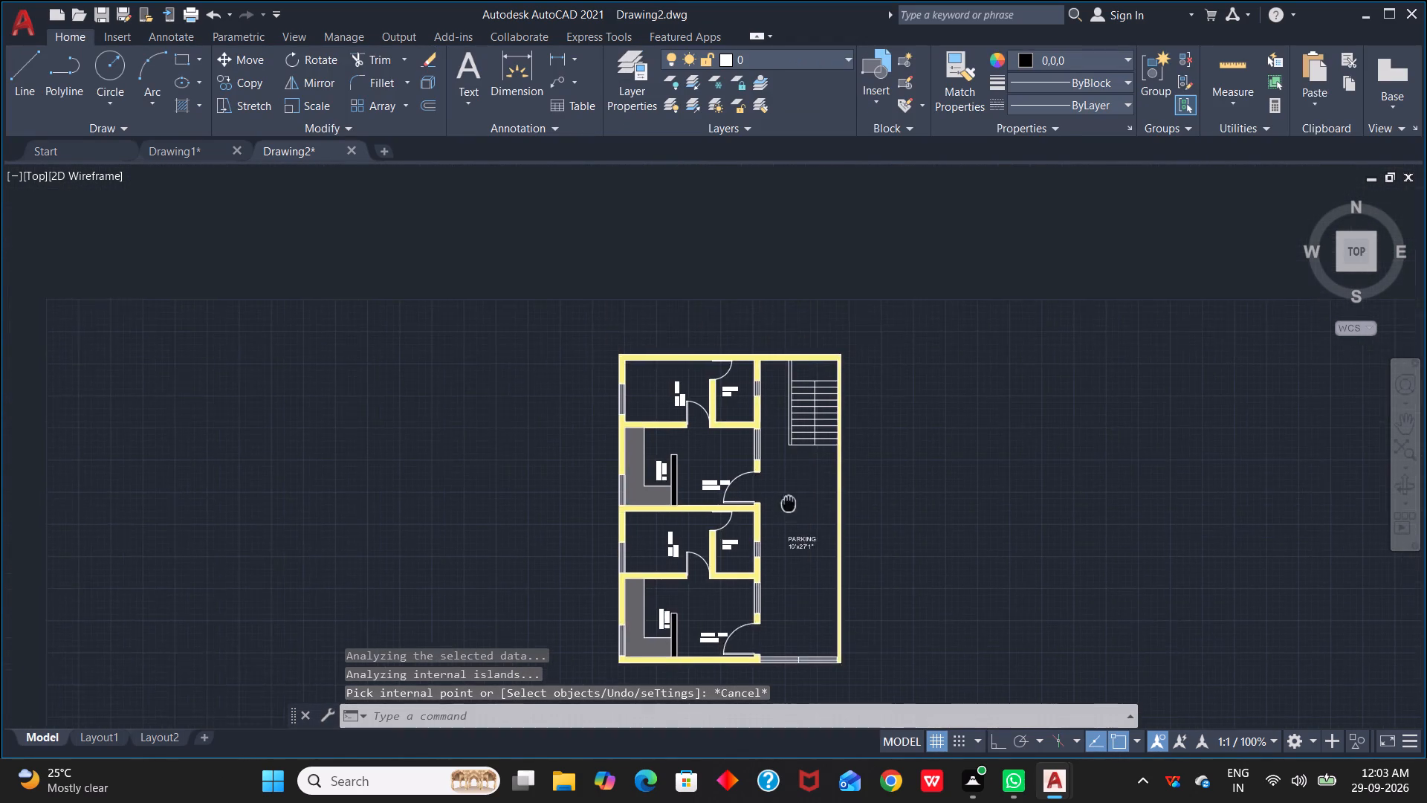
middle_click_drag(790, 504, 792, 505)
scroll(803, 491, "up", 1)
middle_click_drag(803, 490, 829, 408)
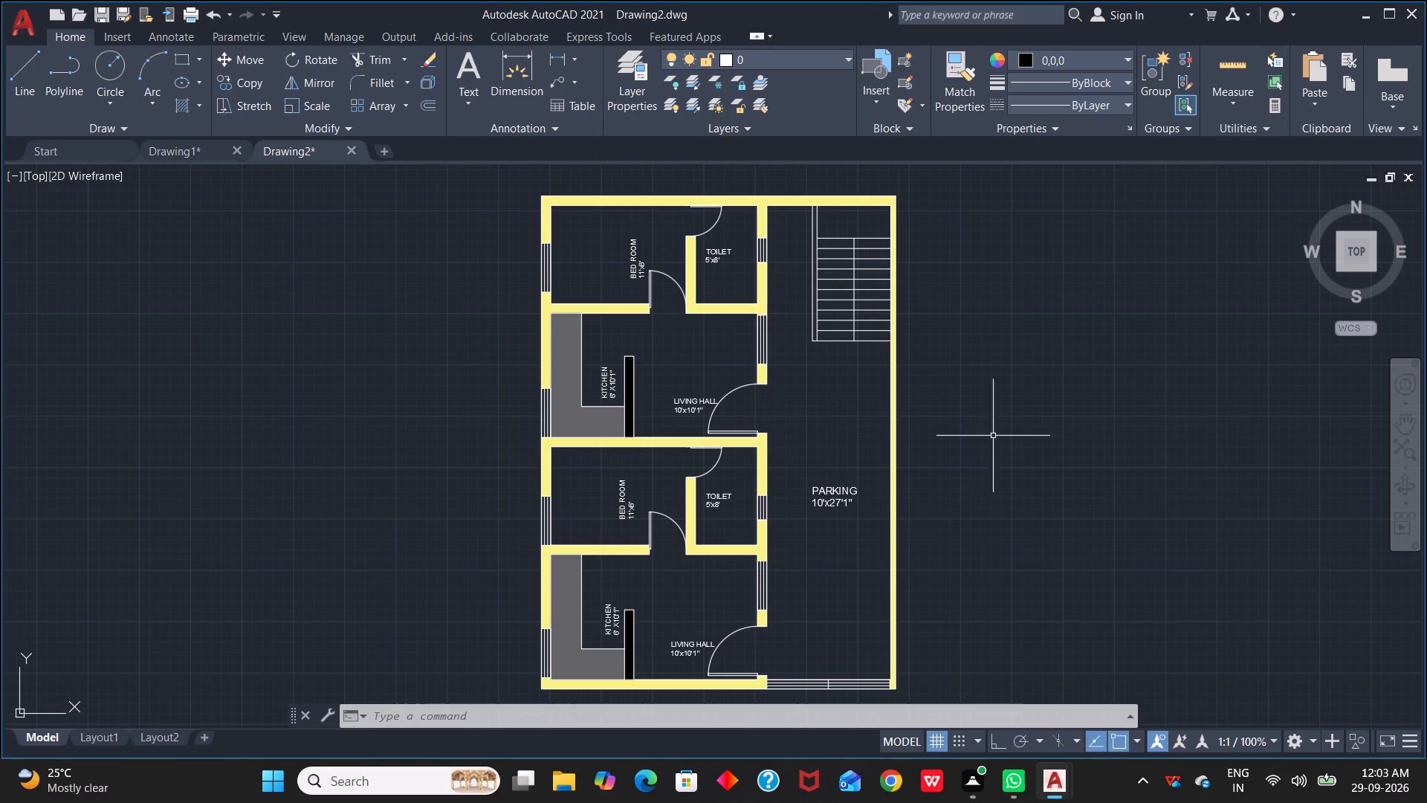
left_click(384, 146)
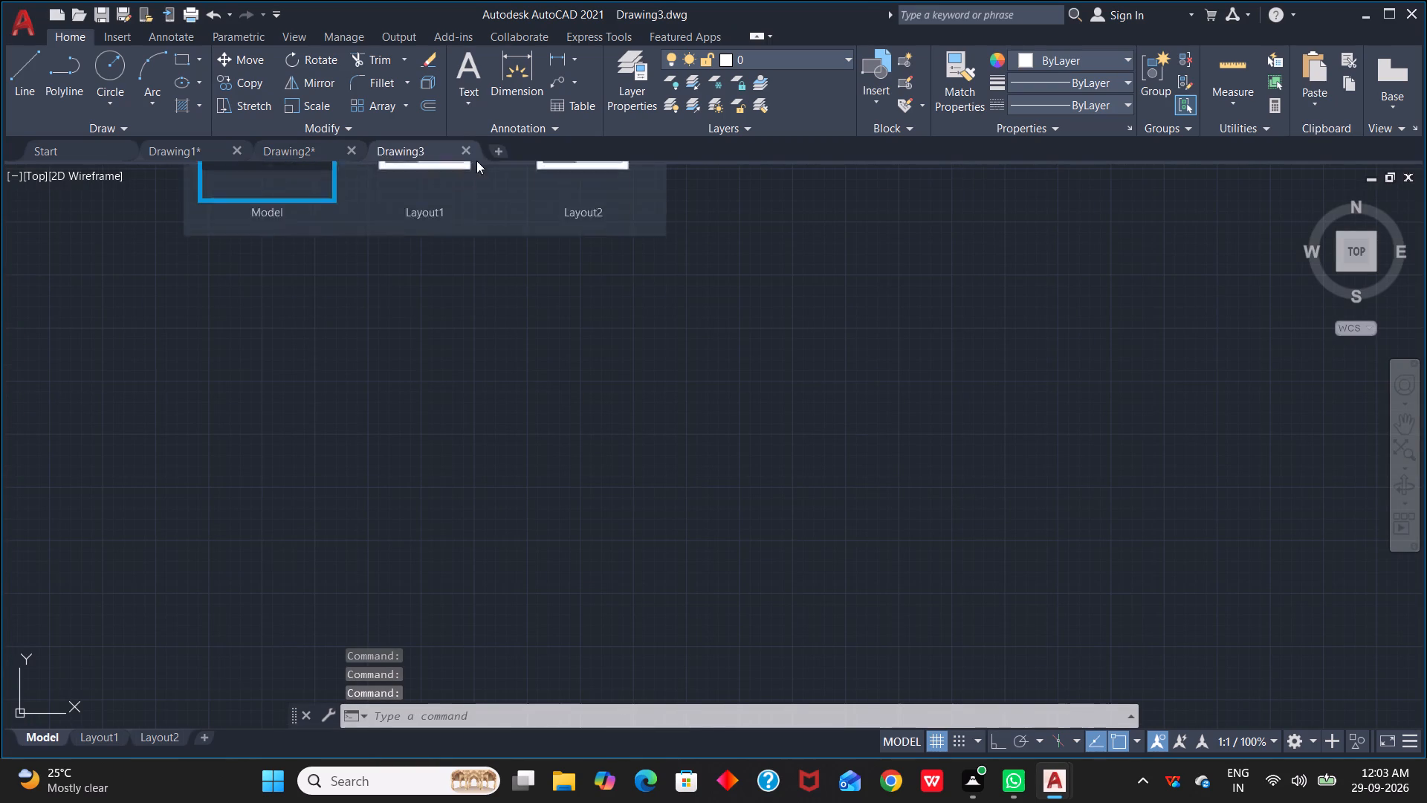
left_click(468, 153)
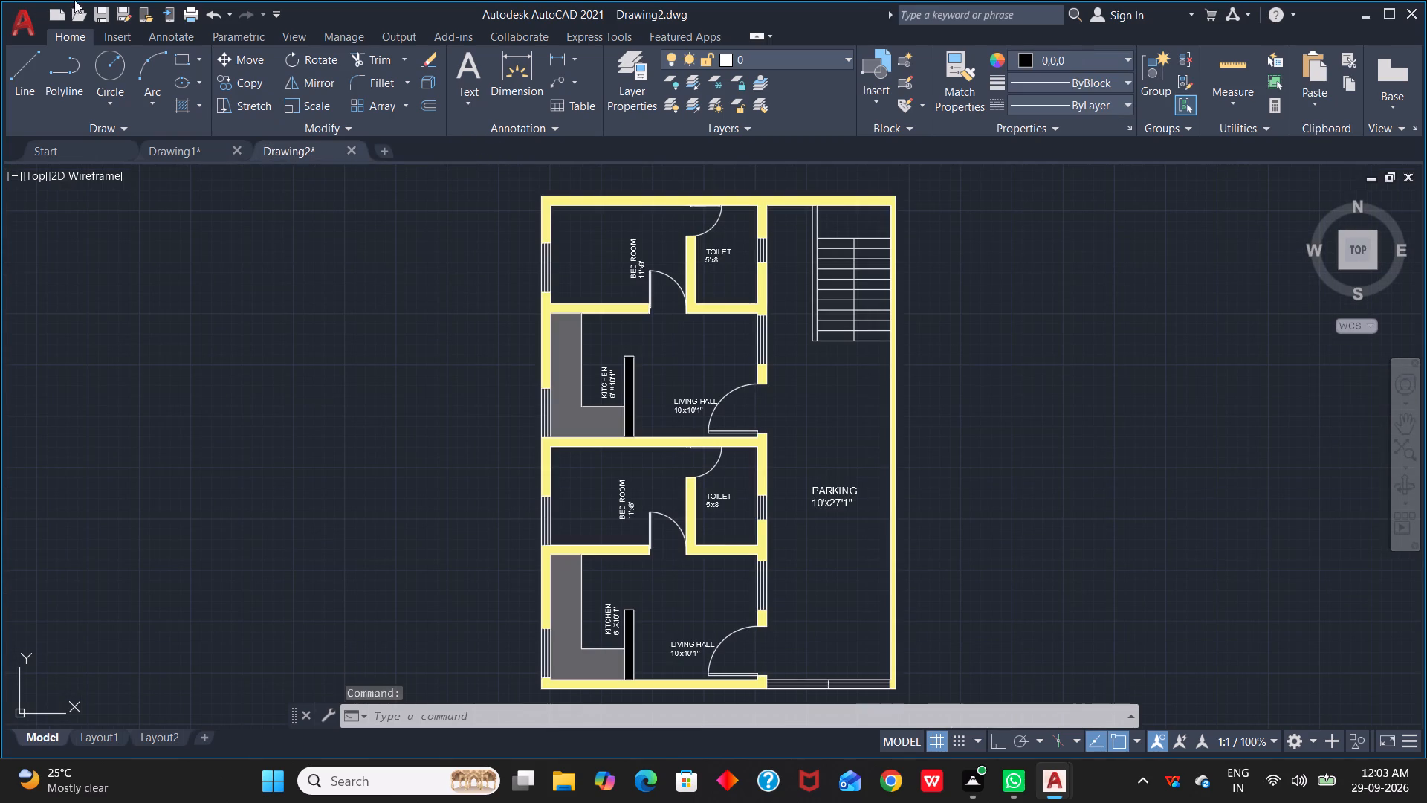
Open the recent drawing AUTOCAD_Library.dwg without choosing a replacement font, and bring it into view.
left_click(11, 23)
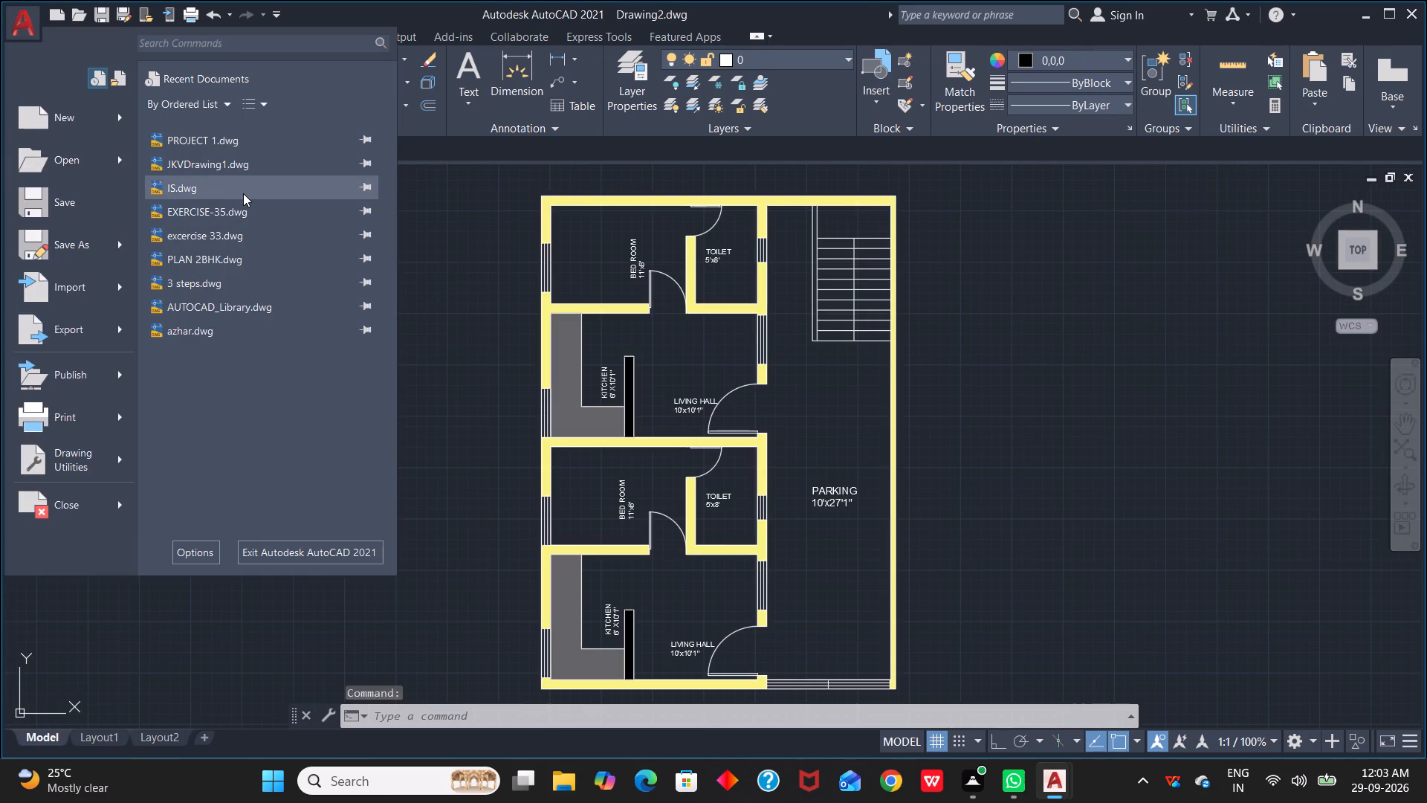
left_click(208, 307)
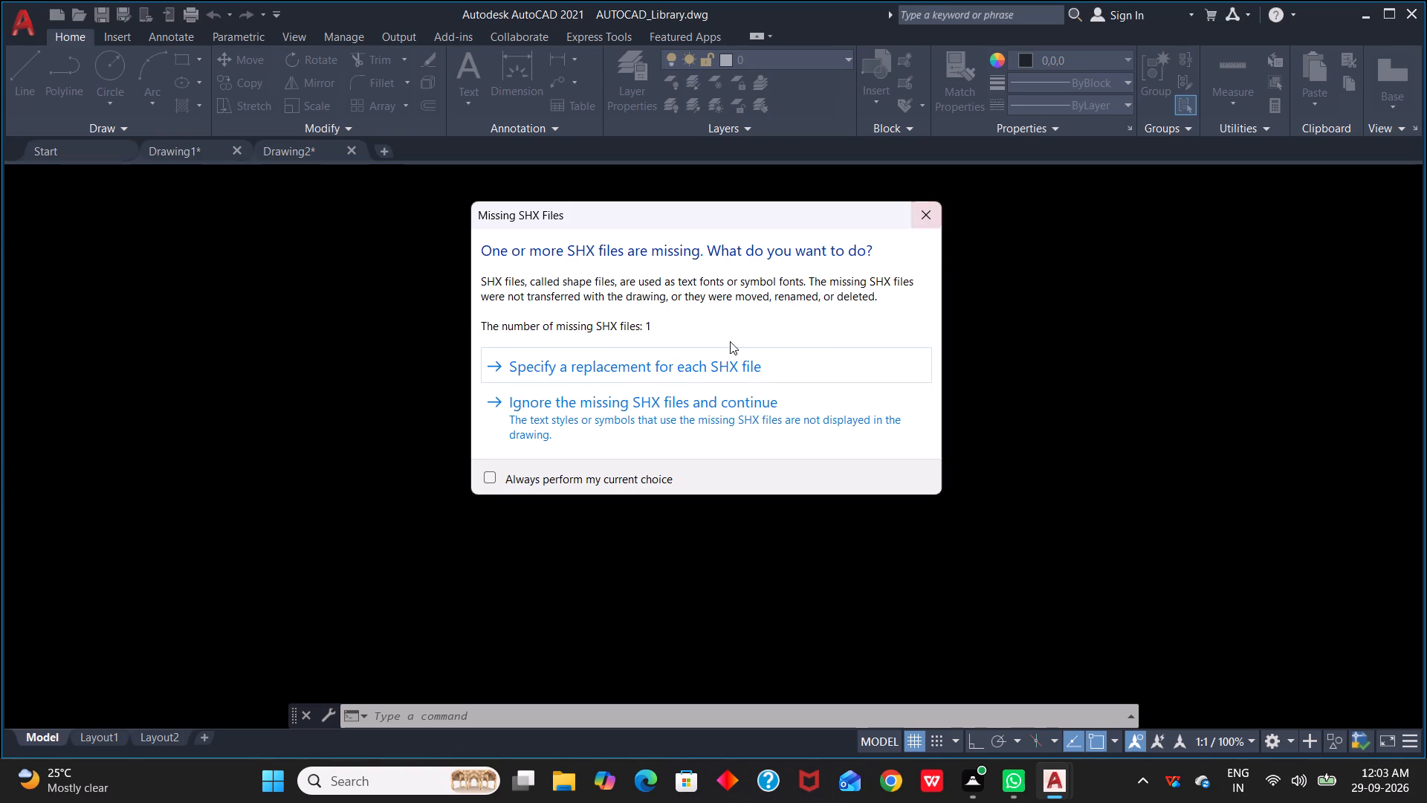
left_click(589, 363)
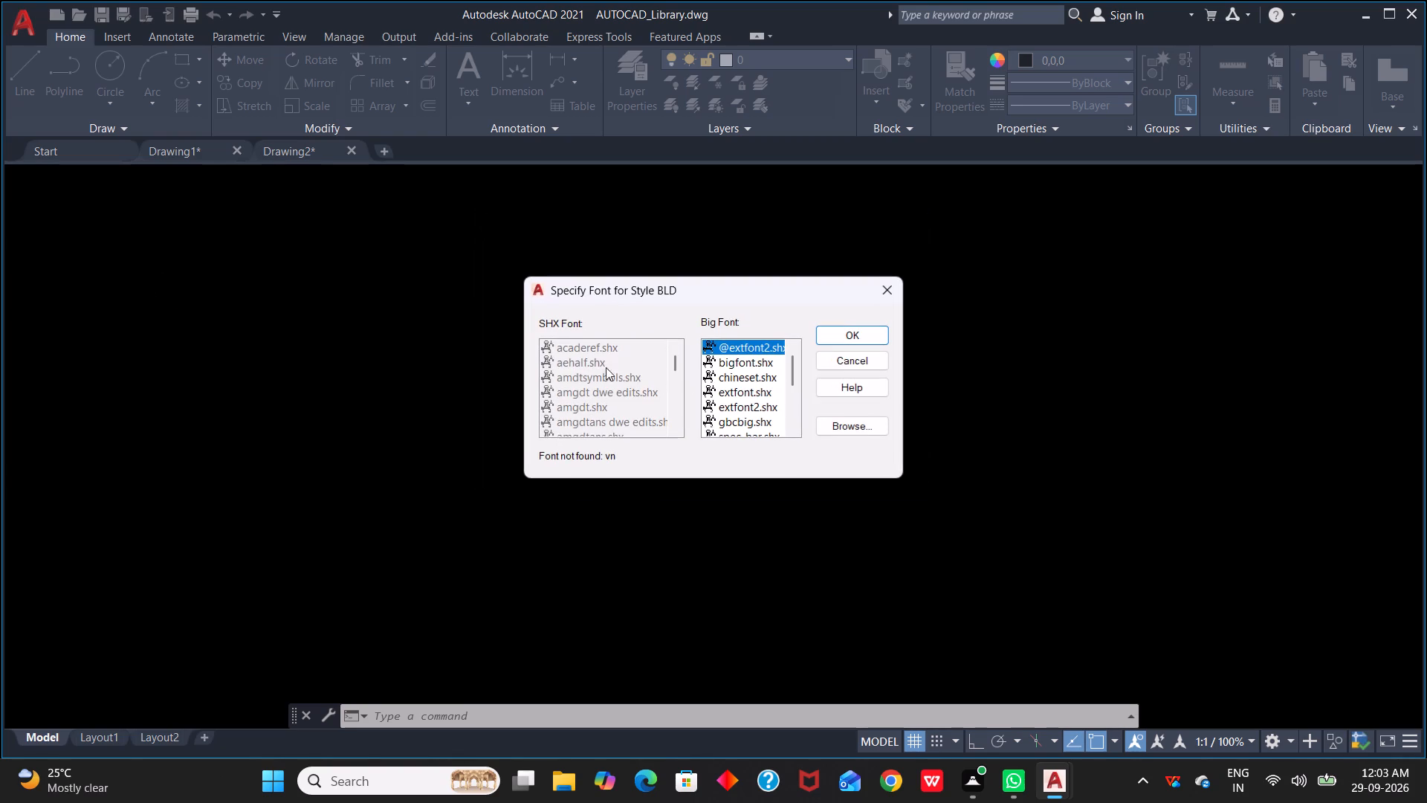
left_click(896, 297)
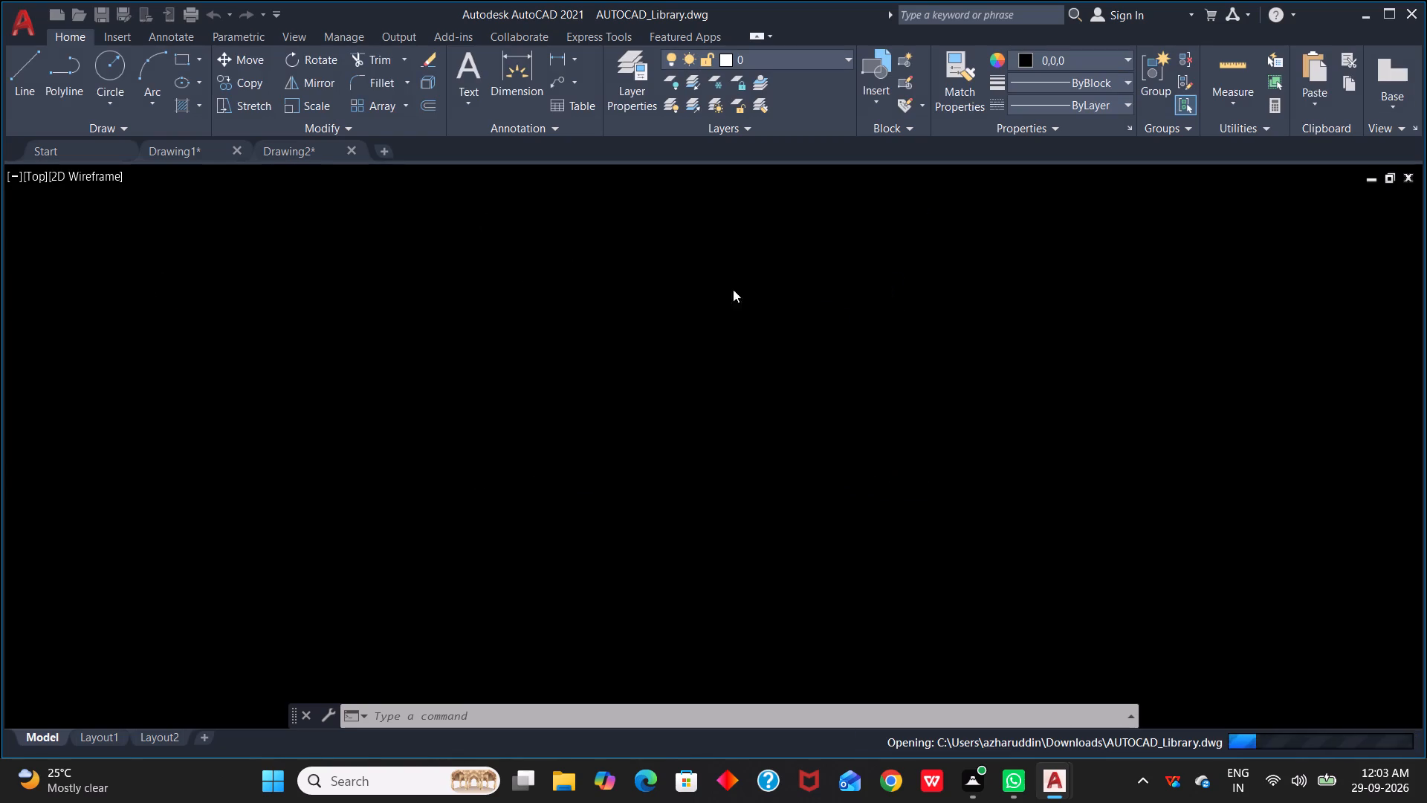
left_click(205, 142)
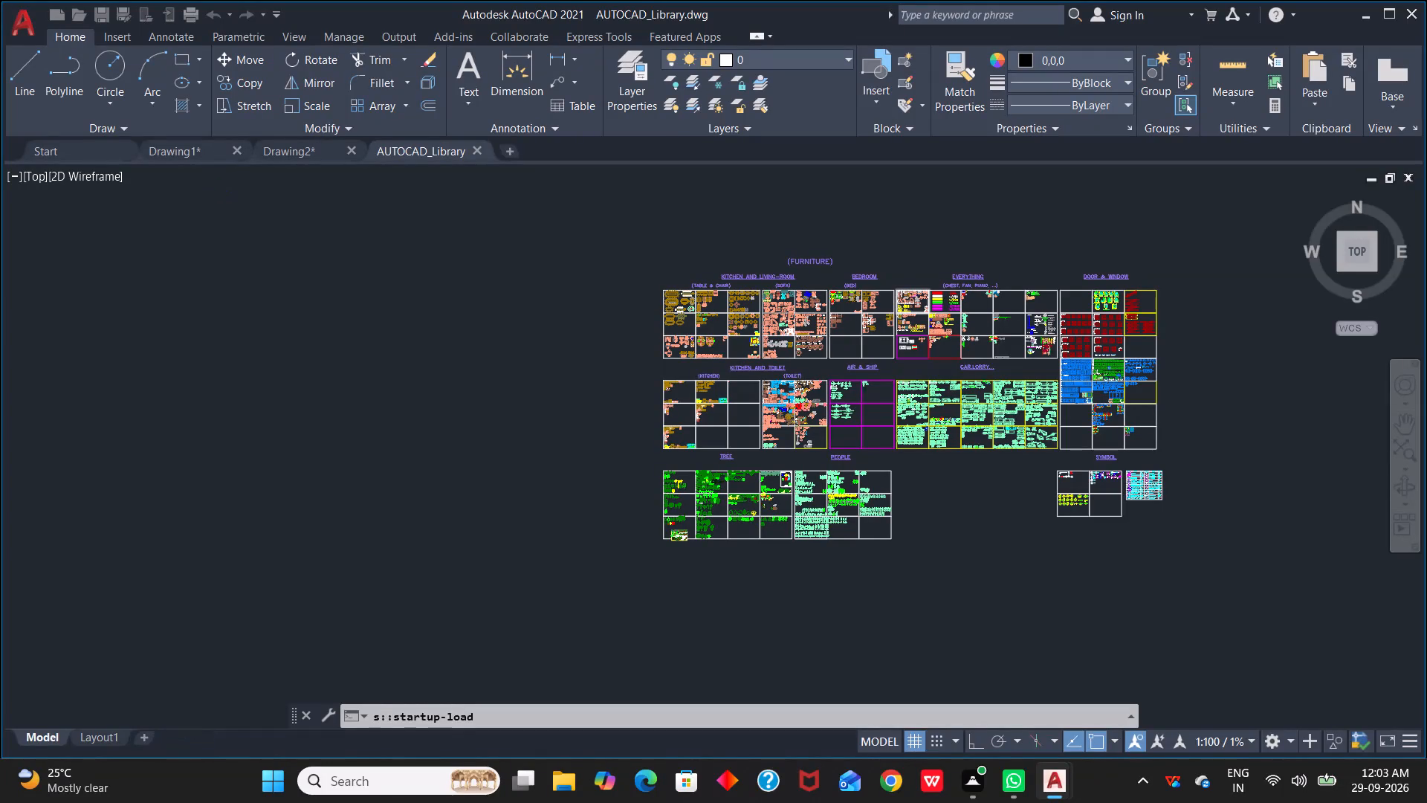
left_click(320, 143)
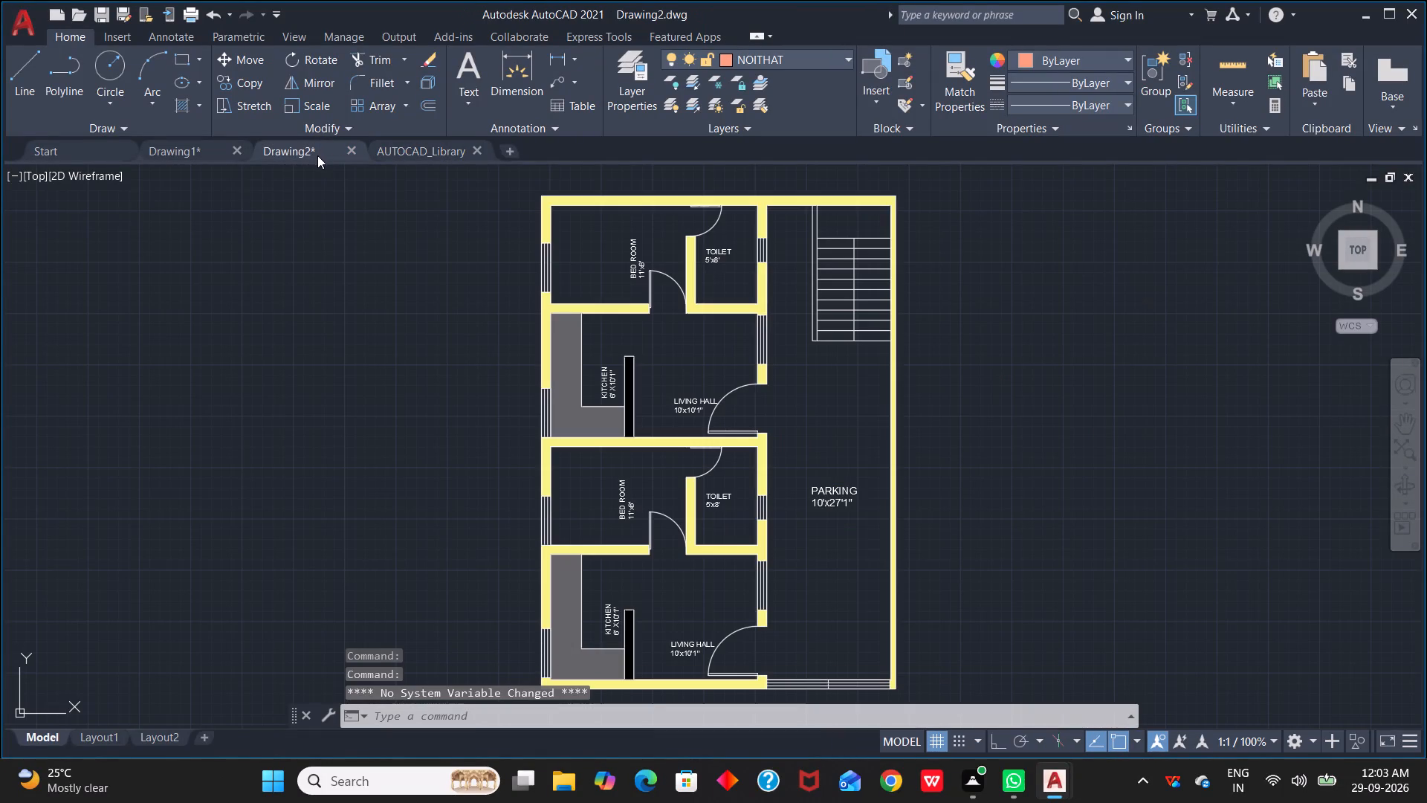
left_click(419, 155)
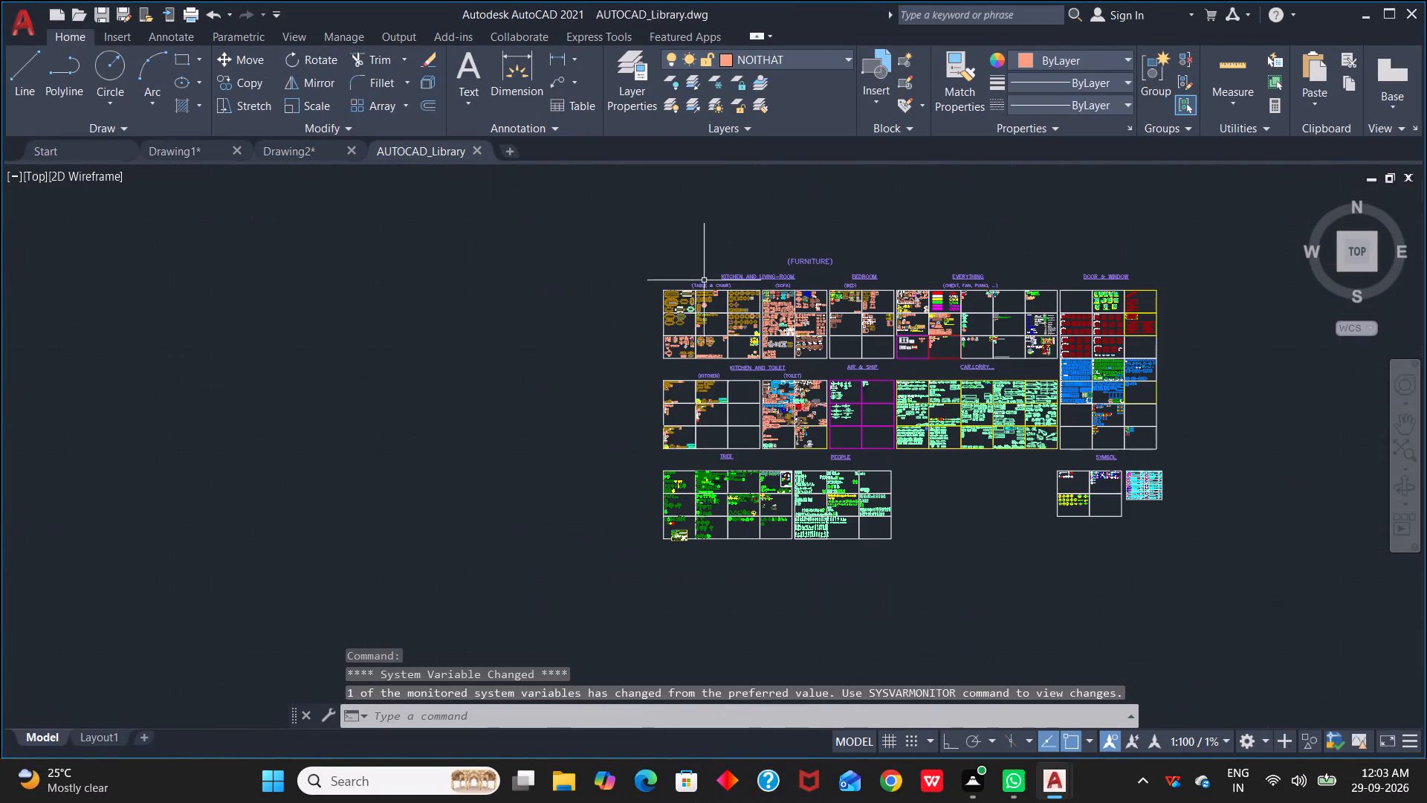
Copy the upright three-seat sofa block from the sofa section of the furniture library's living-room blocks.
scroll(812, 364, "up", 4)
middle_click_drag(731, 344, 777, 373)
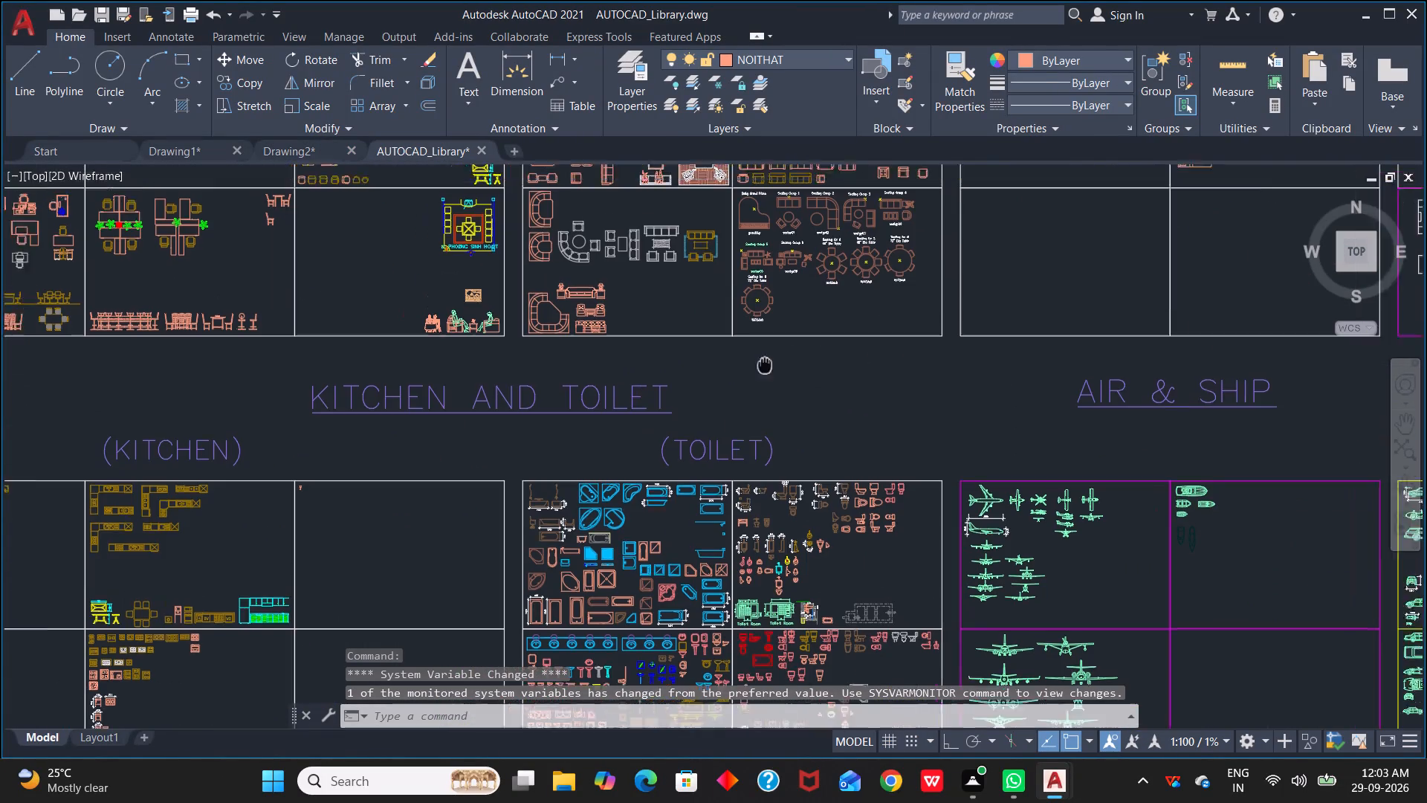
middle_click_drag(777, 373, 1004, 517)
scroll(855, 439, "up", 1)
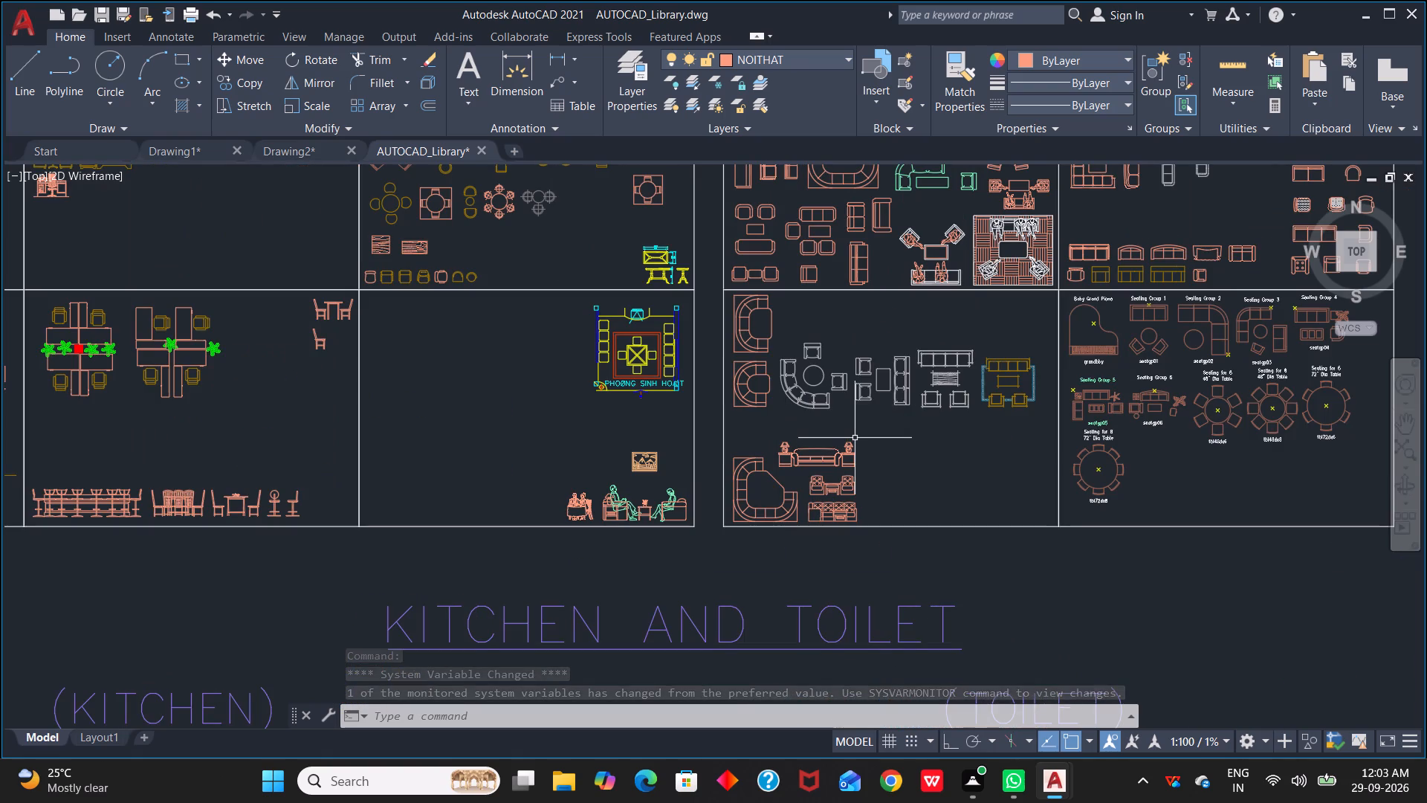
middle_click_drag(900, 430, 630, 519)
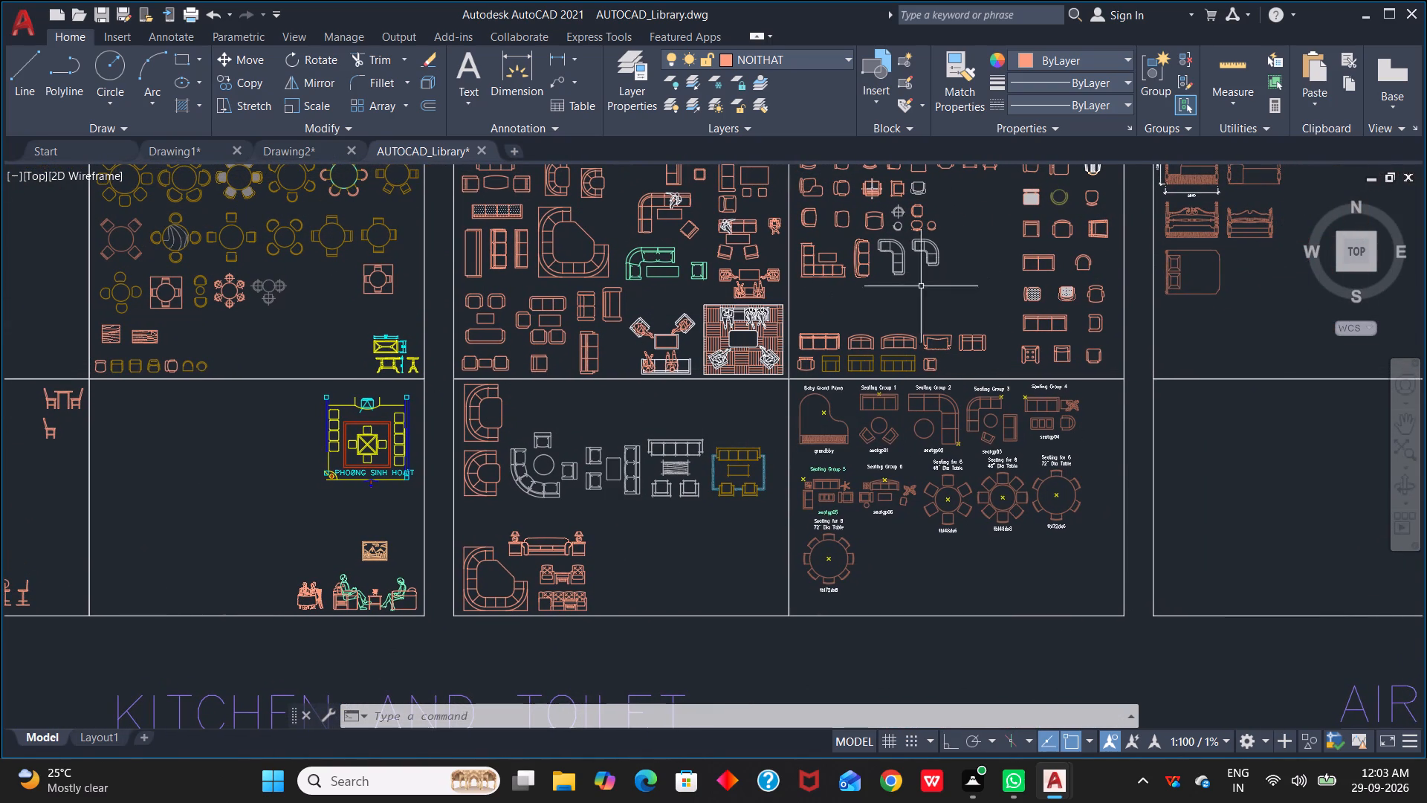
left_click(863, 265)
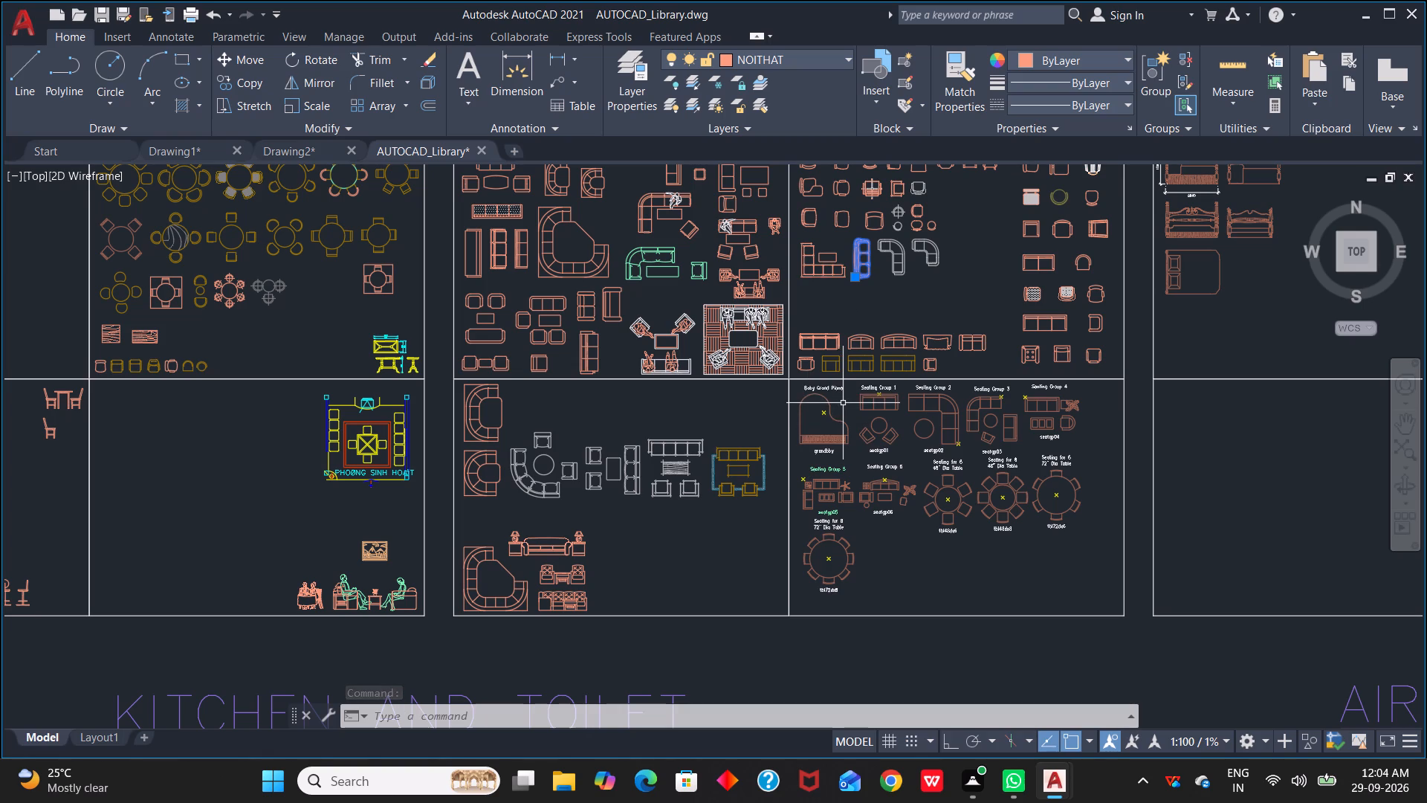
key("ctrl+c")
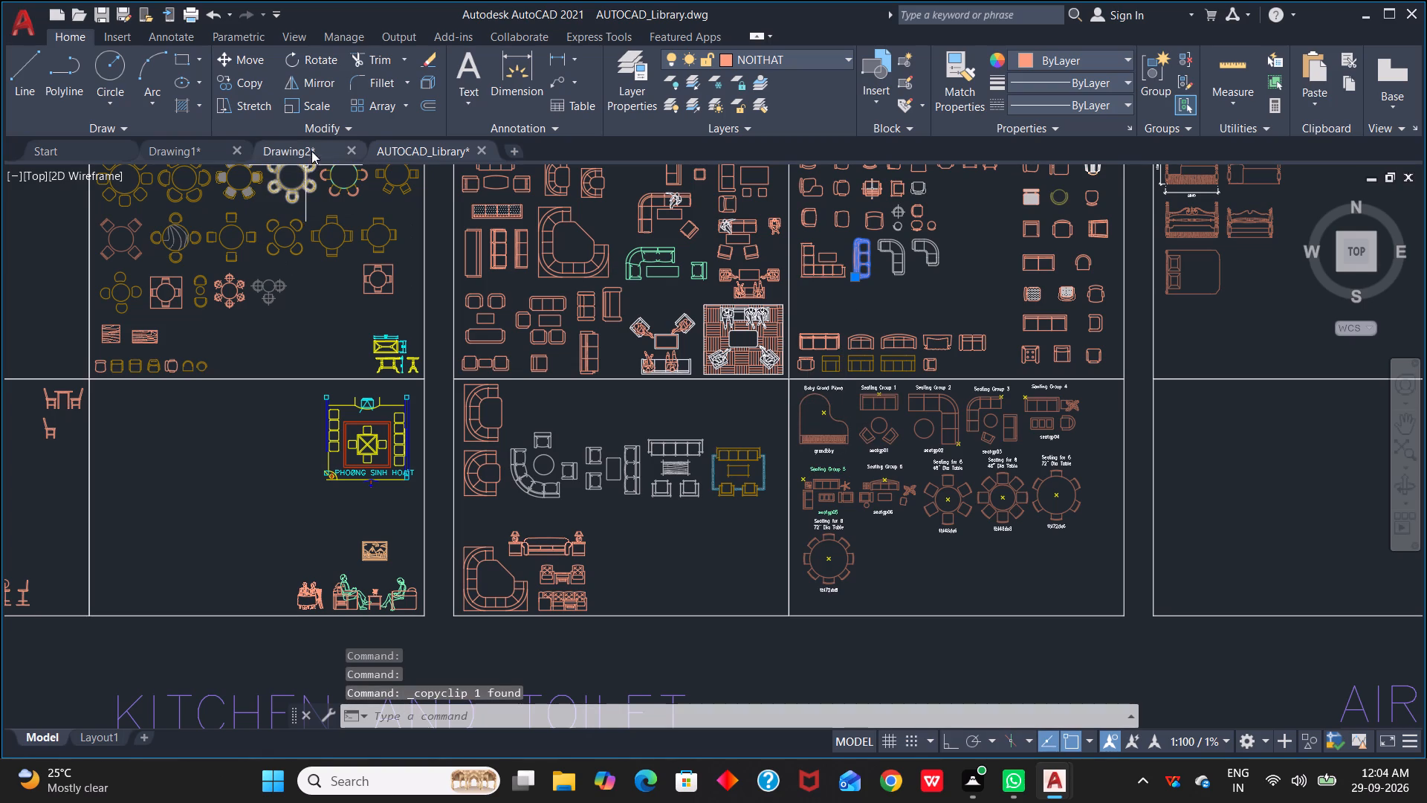
Paste the copied sofa into Drawing2 in the empty area beside the floor plan.
left_click(311, 151)
left_click(270, 364)
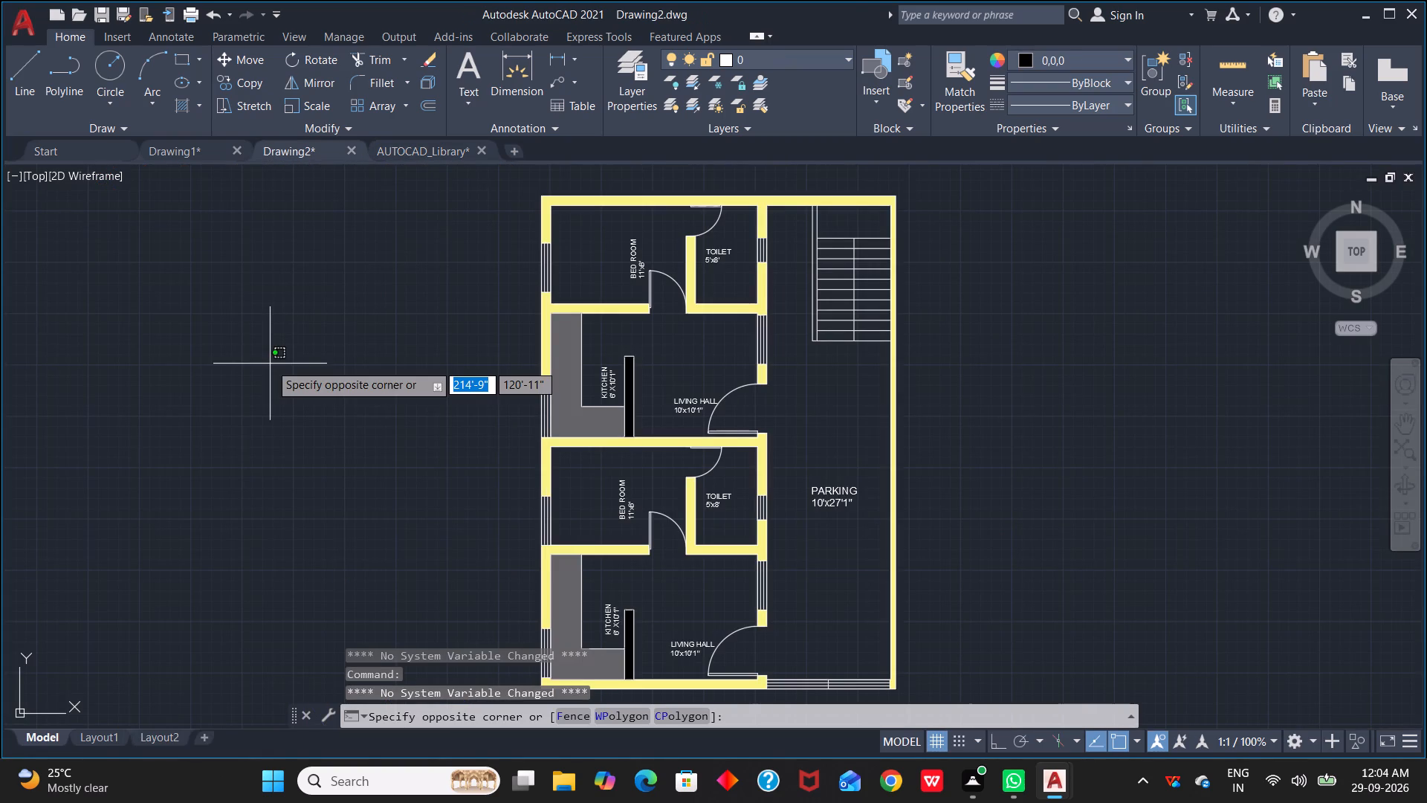
key("ctrl+v")
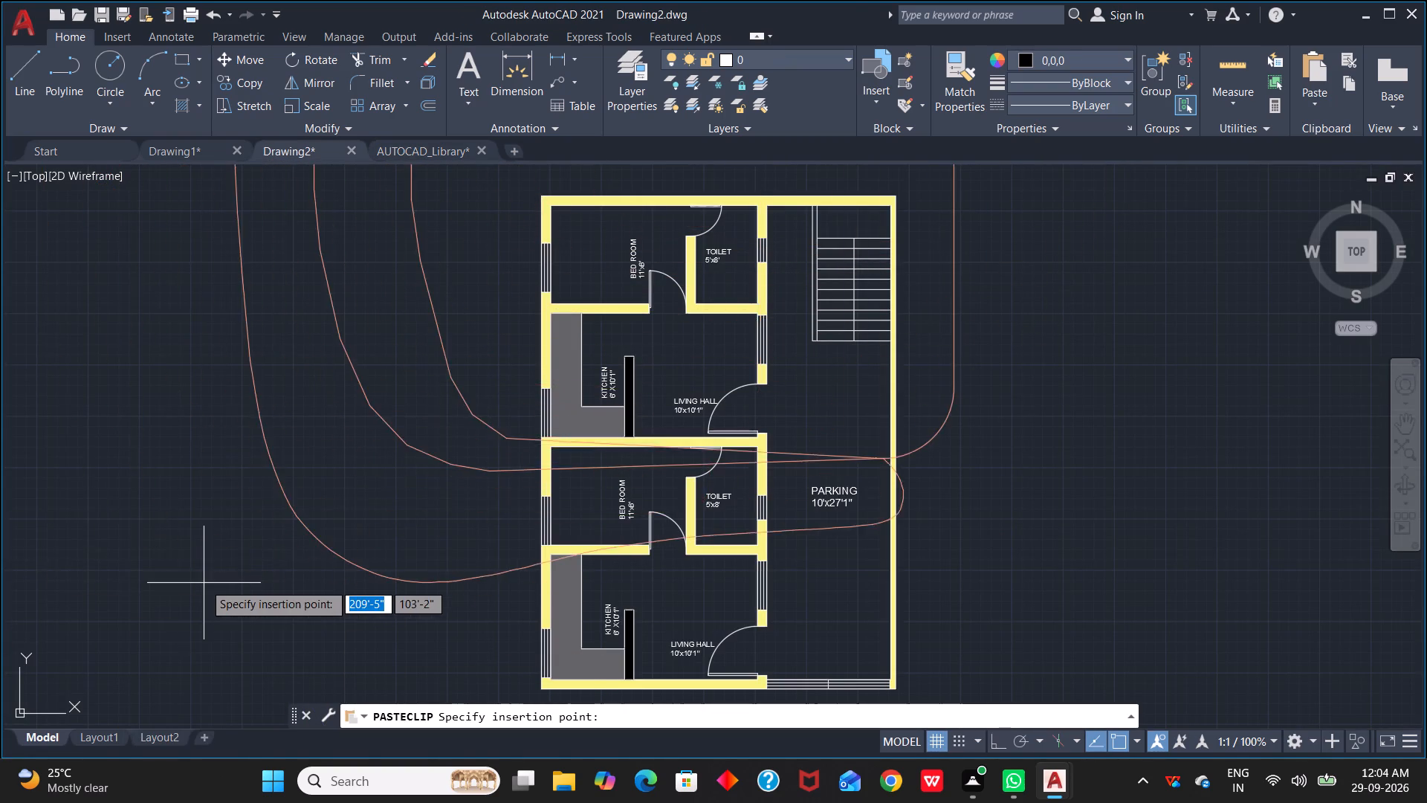
scroll(204, 583, "down", 3)
scroll(509, 668, "down", 1)
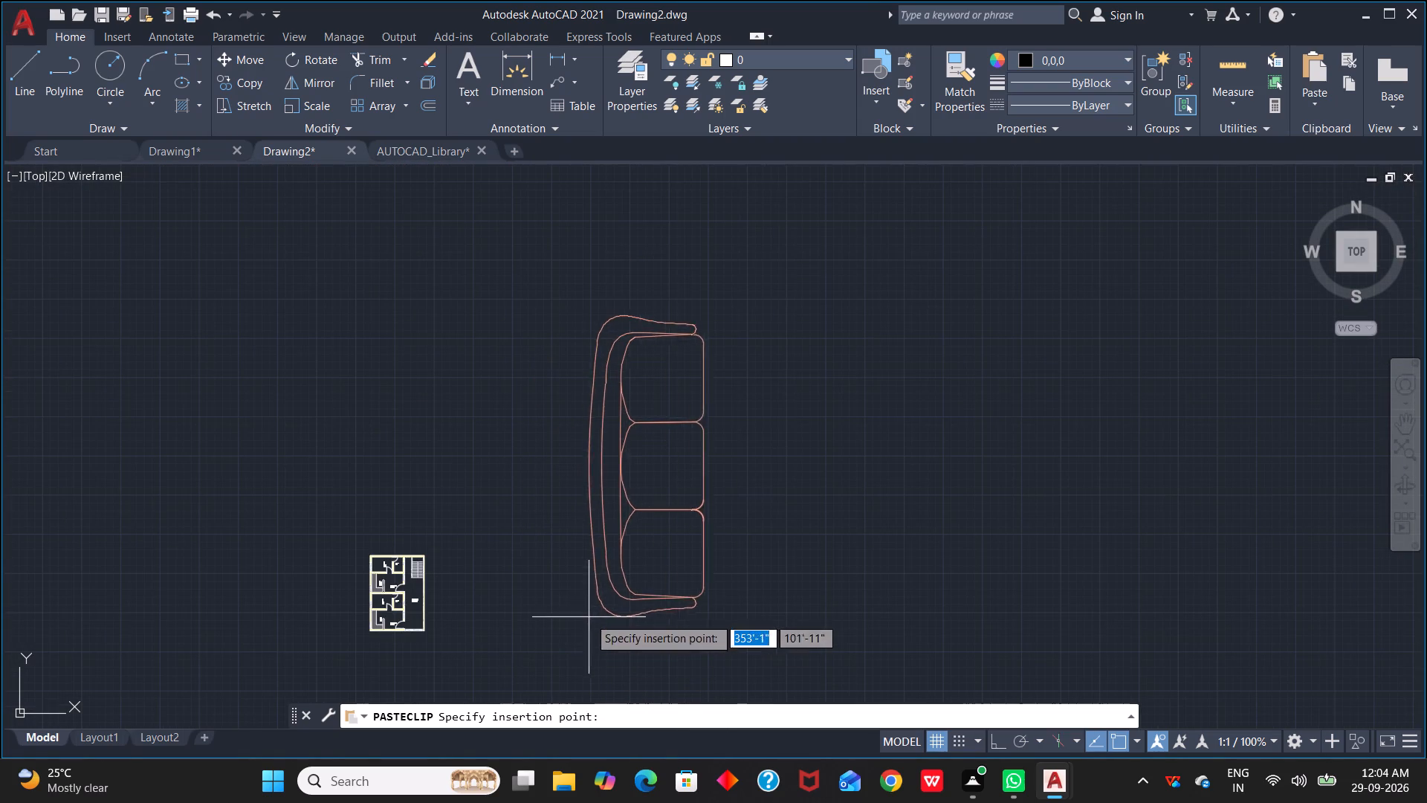
left_click(606, 609)
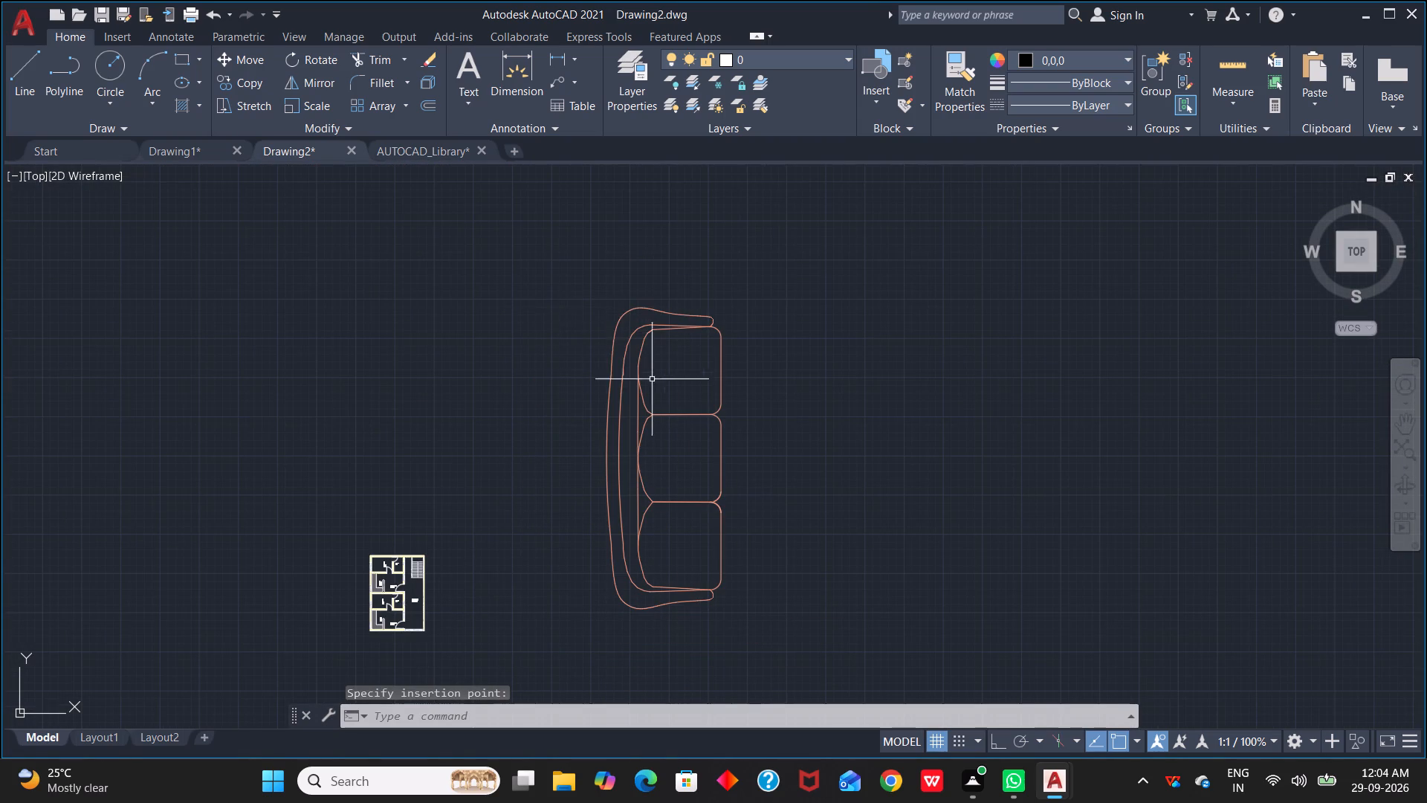
Scale the pasted sofa by reference, using its full end-to-end length as the reference and 6' as the new length.
left_click_drag(551, 240, 590, 283)
left_click(762, 655)
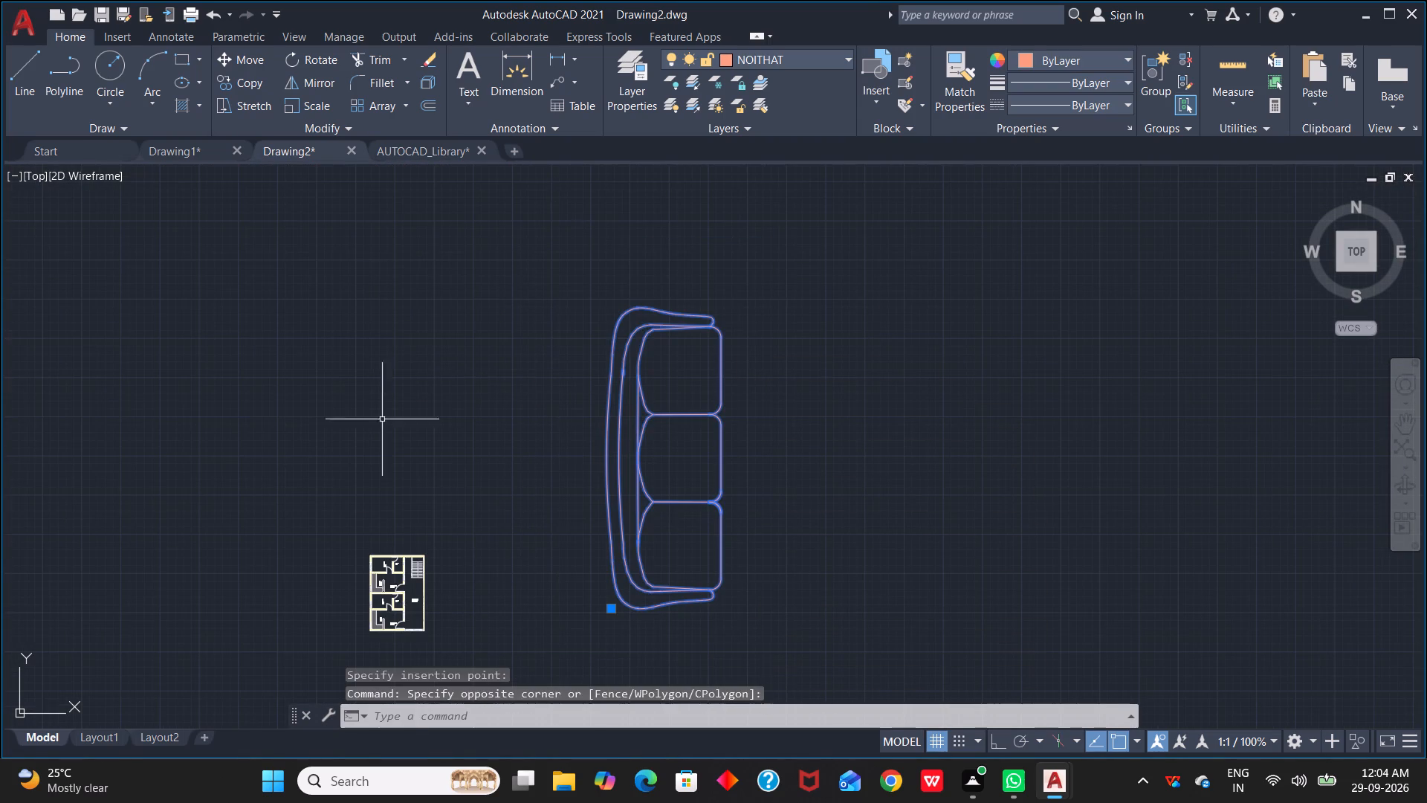
left_click(303, 106)
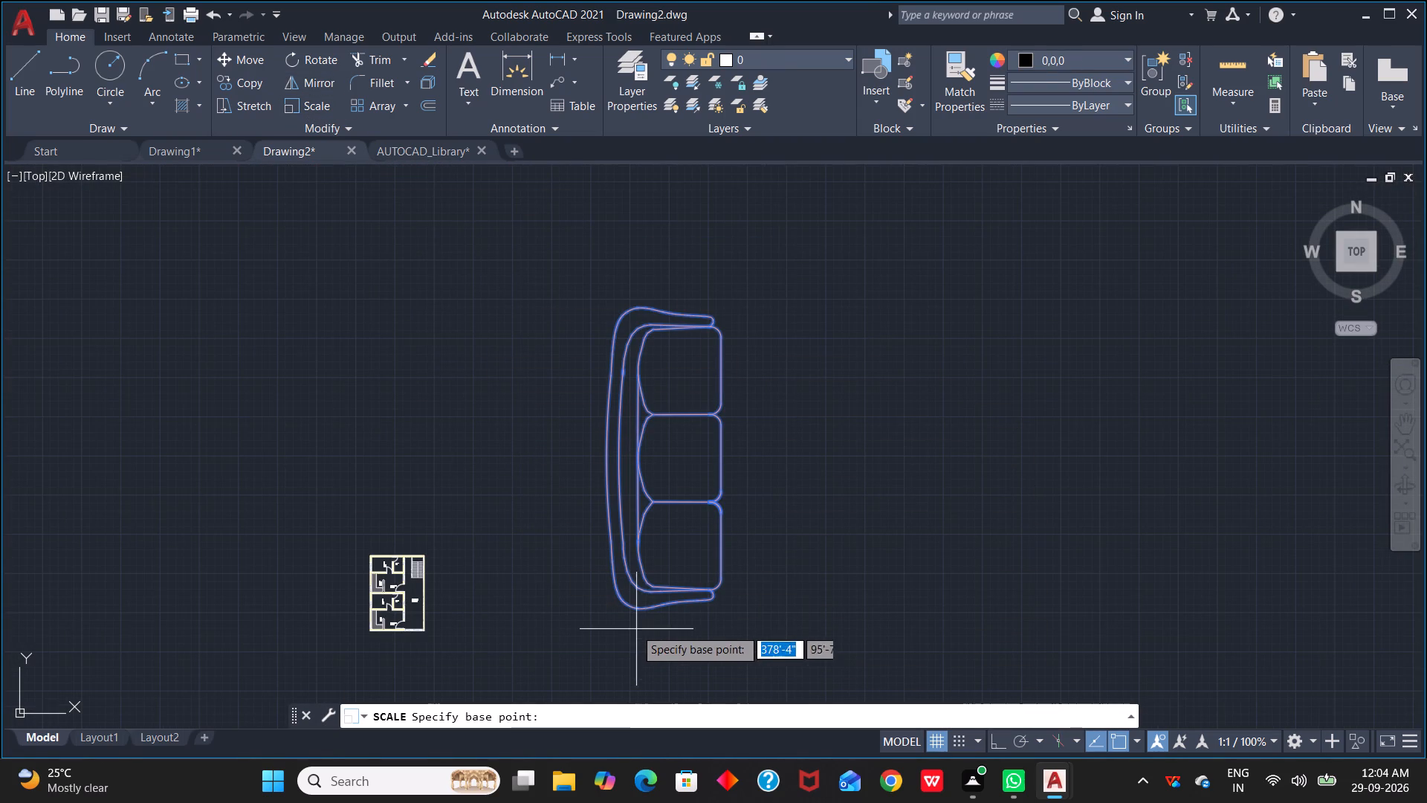
left_click(632, 608)
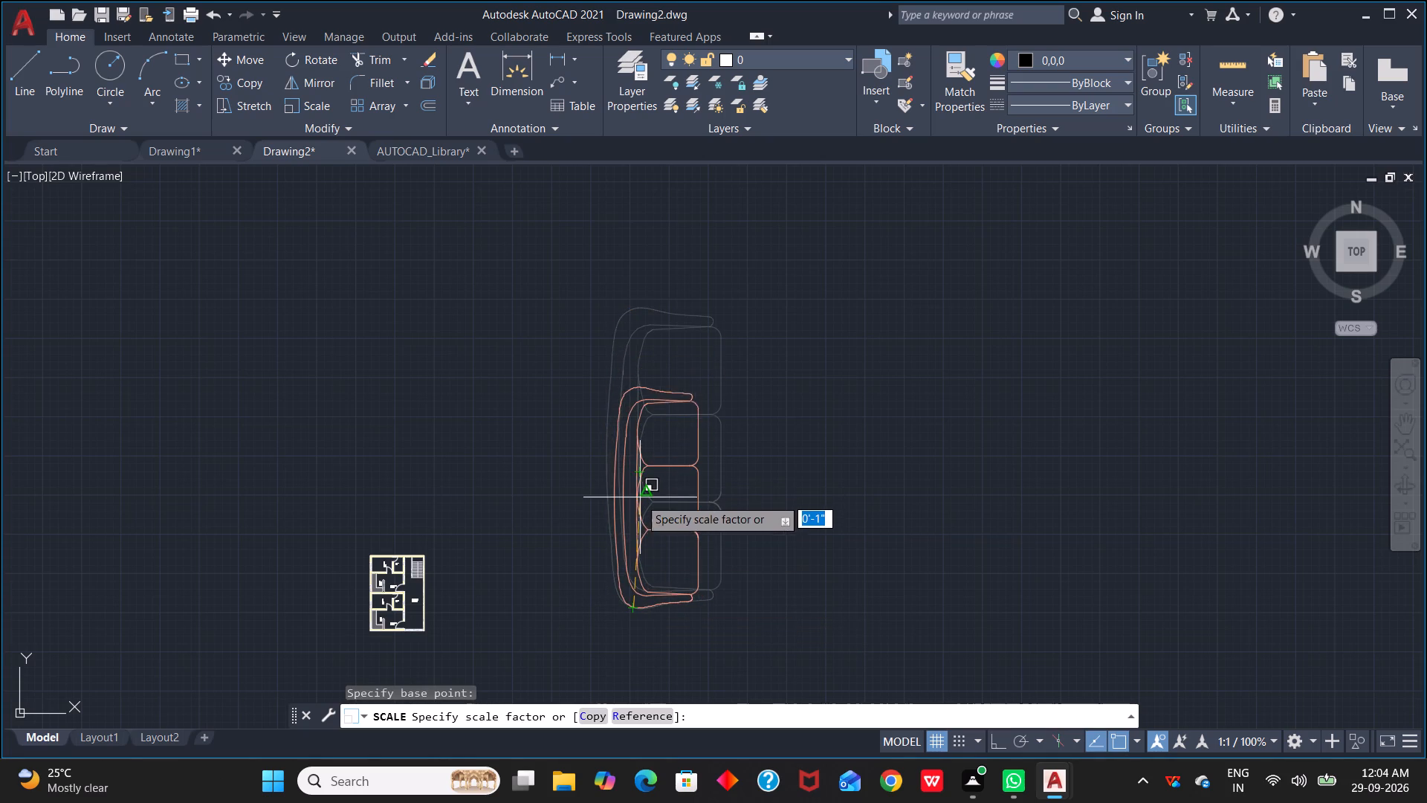
type("R")
key("space")
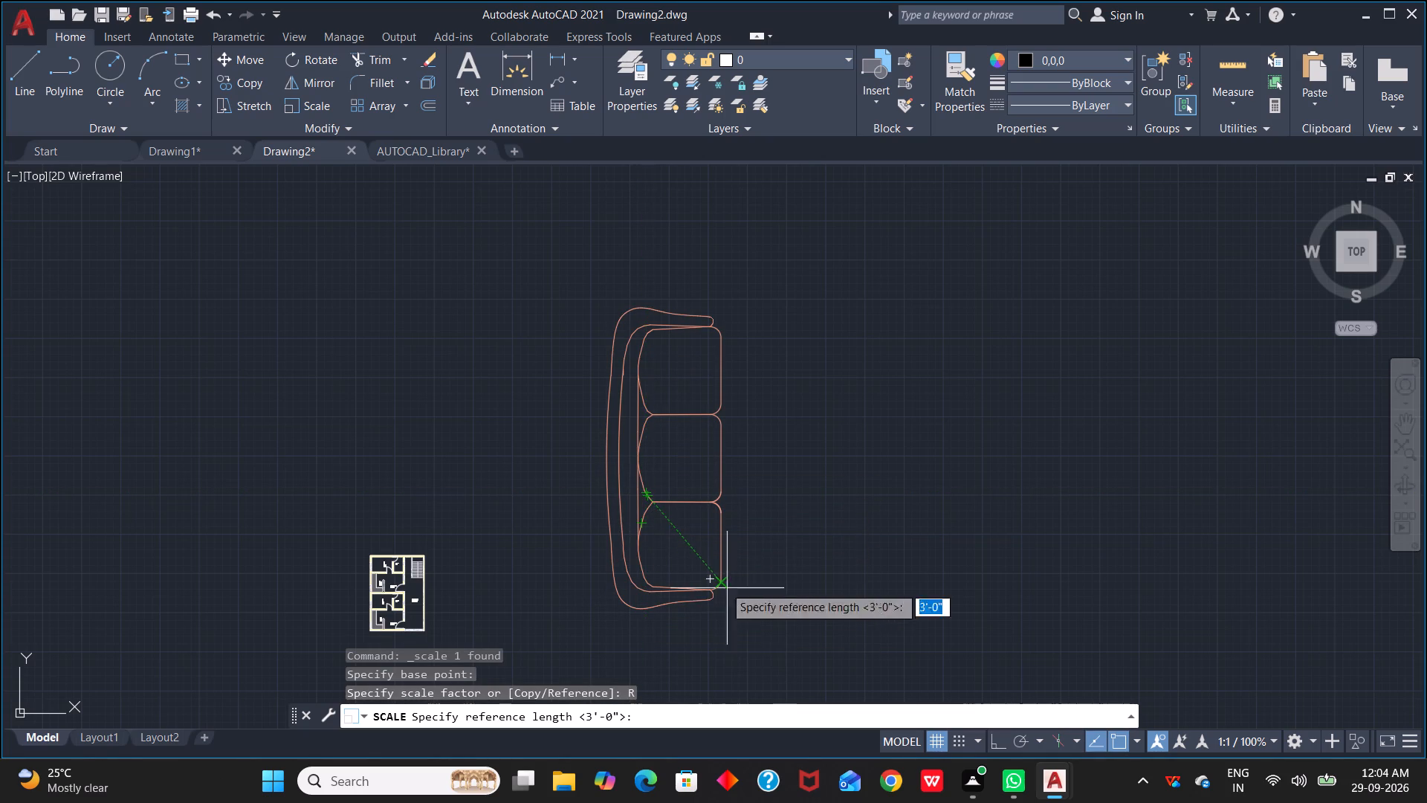
scroll(717, 583, "up", 2)
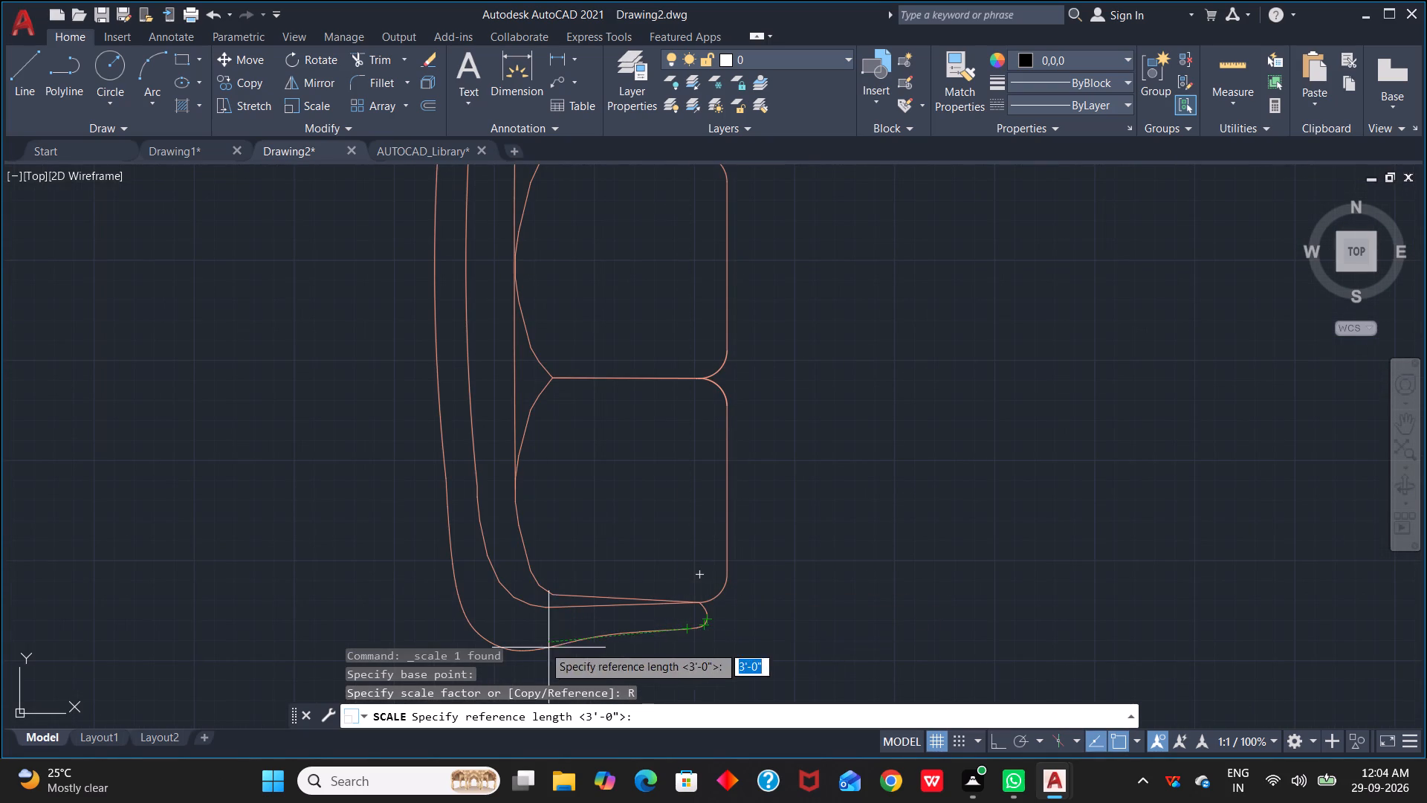
left_click(511, 653)
scroll(531, 346, "down", 1)
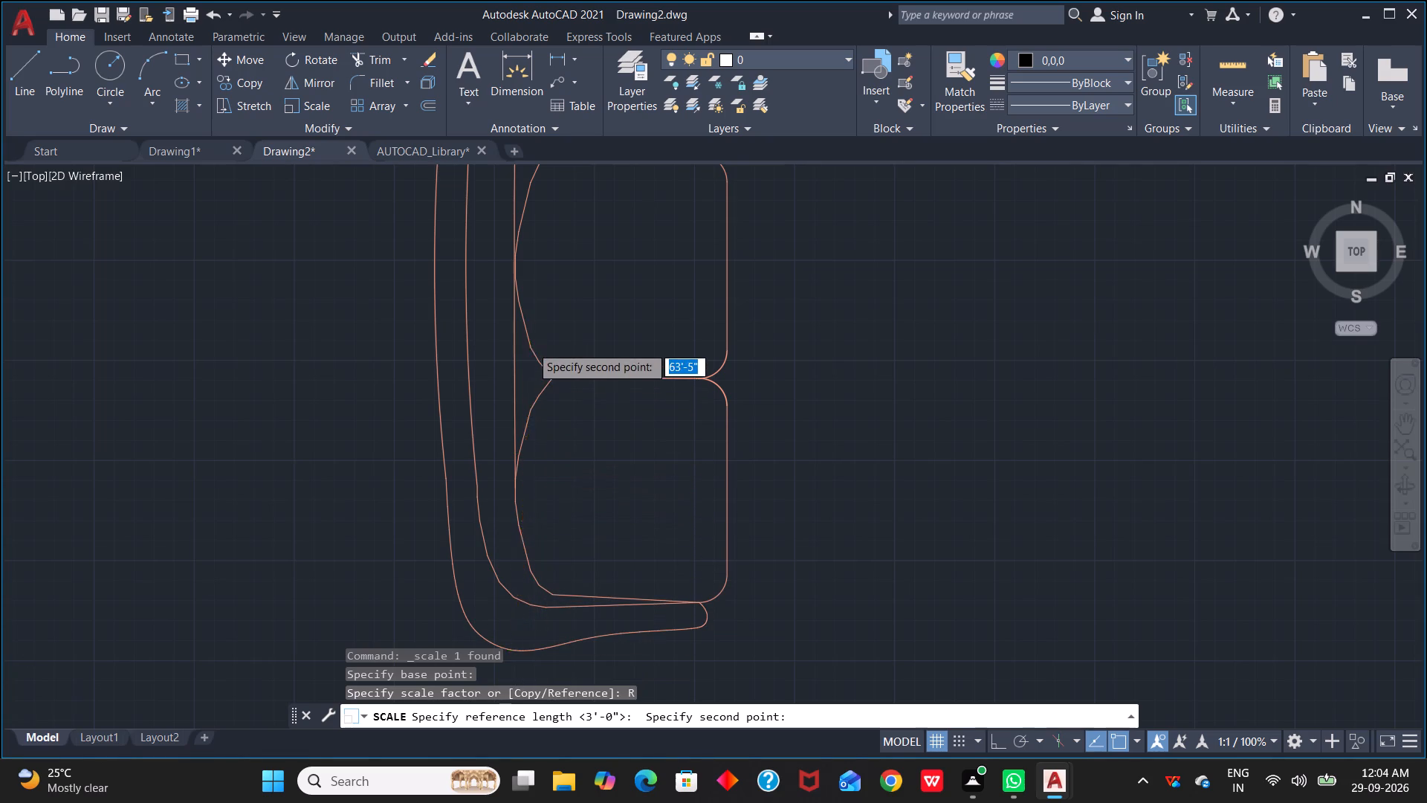
scroll(531, 346, "down", 1)
middle_click_drag(531, 346, 574, 530)
scroll(577, 360, "up", 1)
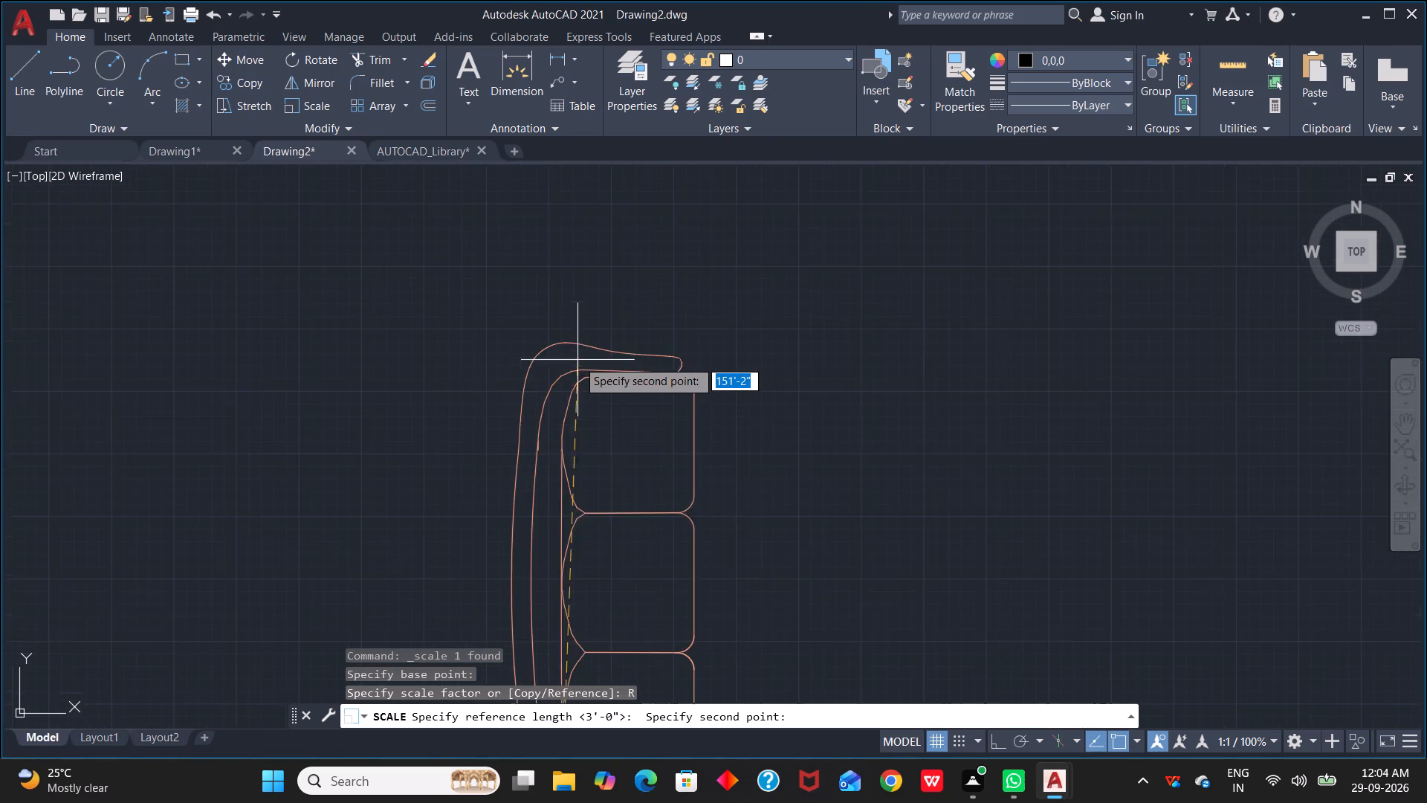
scroll(577, 360, "up", 1)
left_click(560, 334)
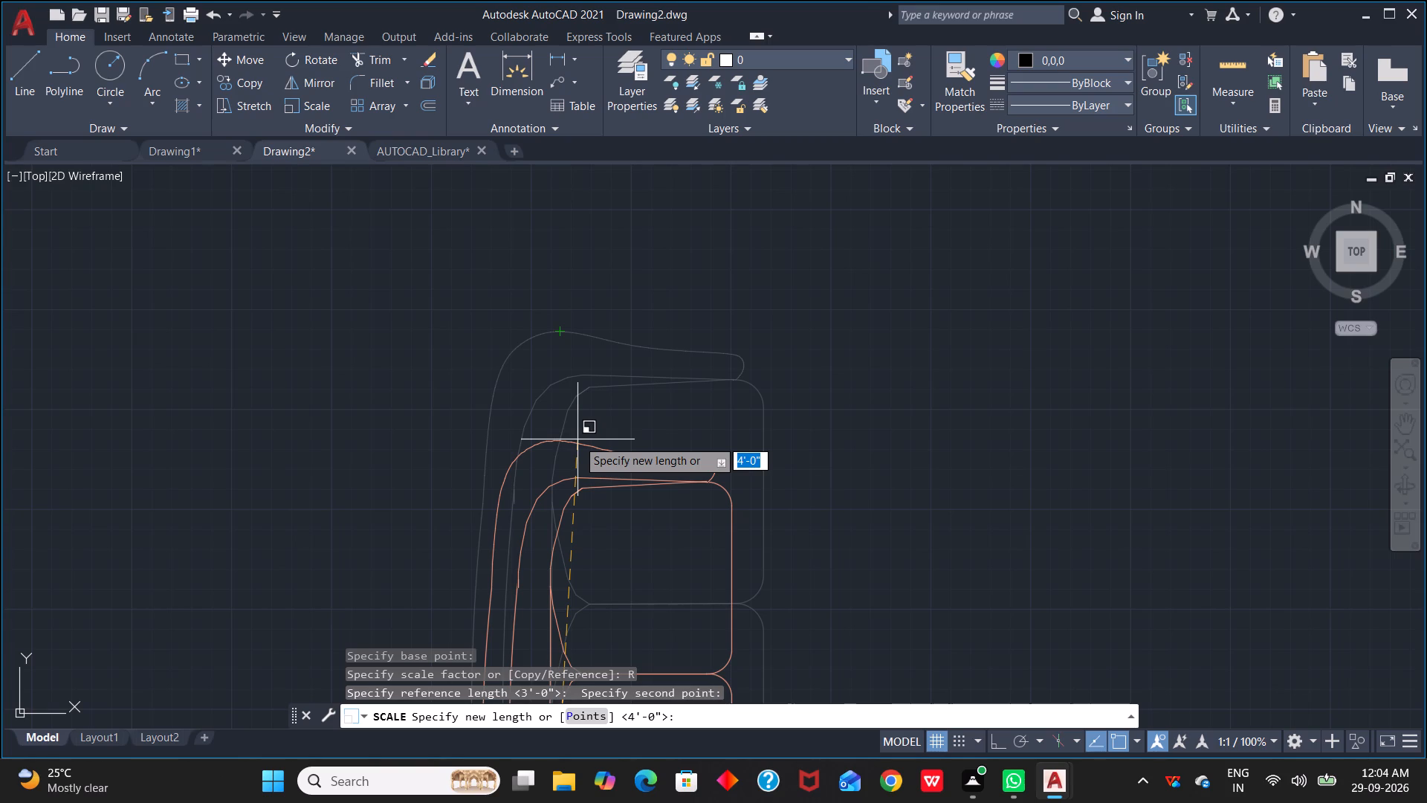
key("6")
key("apostrophe")
key("Return")
Mirror the scaled sofa about a vertical line along its seat front with Ortho on, erasing the source object.
scroll(629, 578, "down", 5)
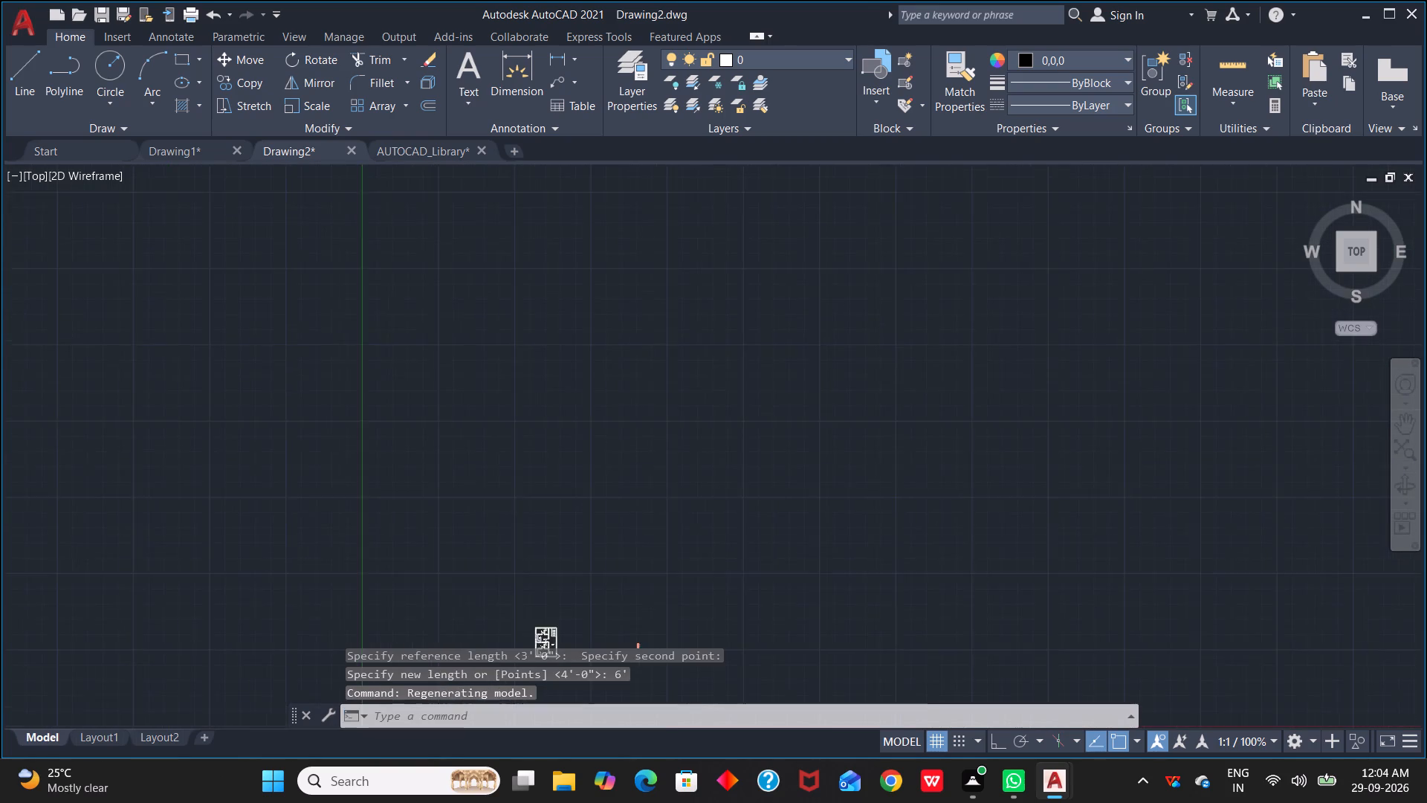
scroll(678, 602, "up", 2)
middle_click_drag(661, 614, 738, 416)
scroll(661, 614, "up", 1)
scroll(731, 416, "up", 1)
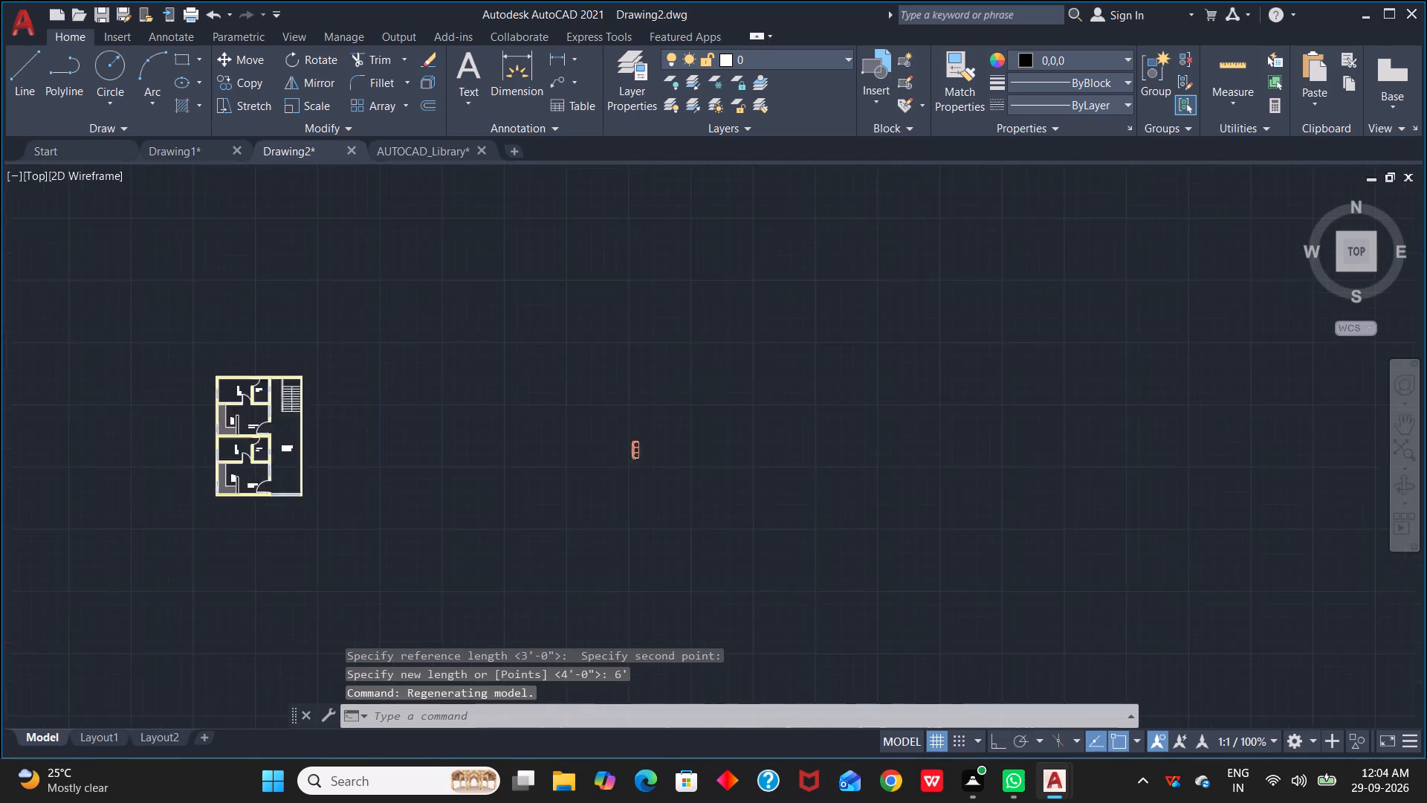
scroll(731, 416, "up", 2)
left_click(489, 501)
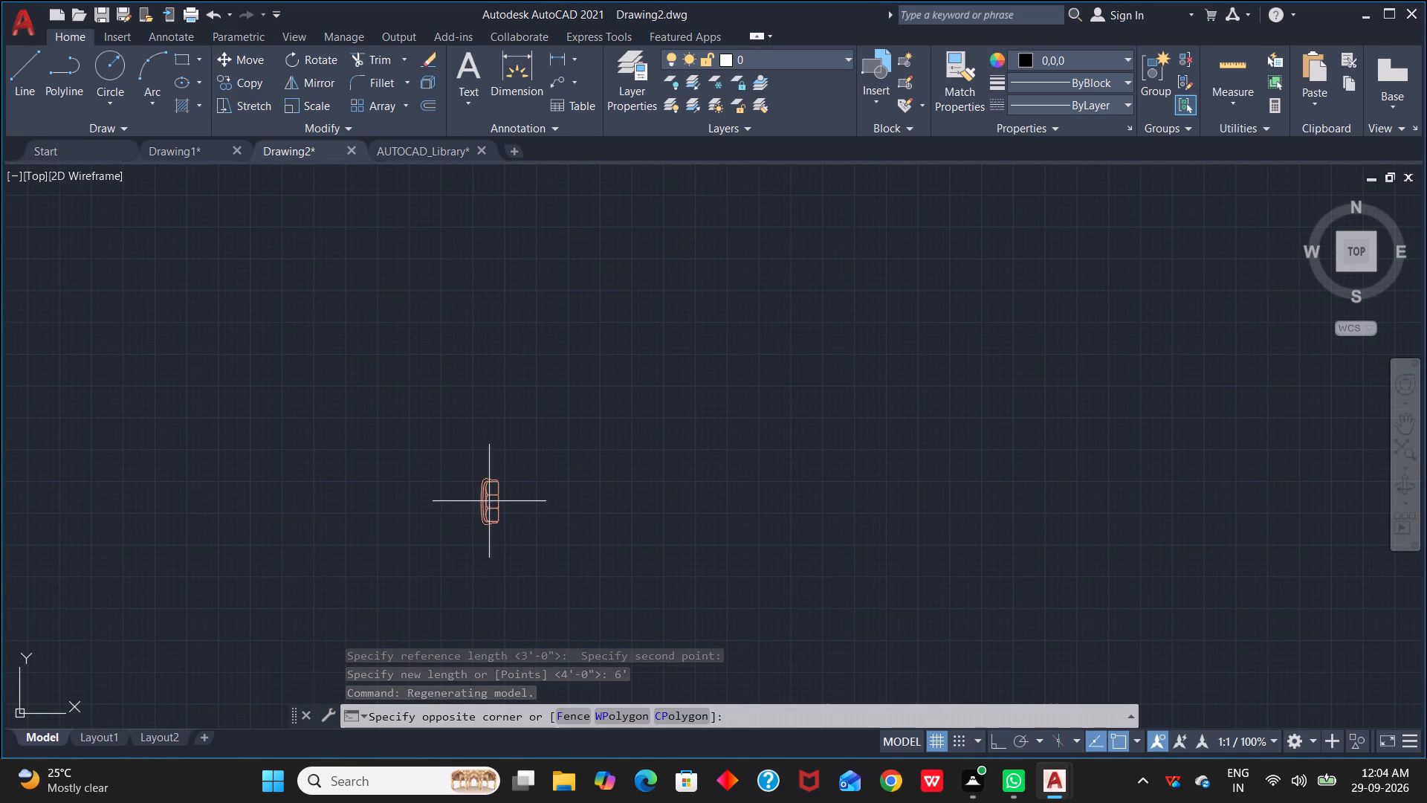
left_click(491, 500)
left_click(473, 459)
left_click(524, 562)
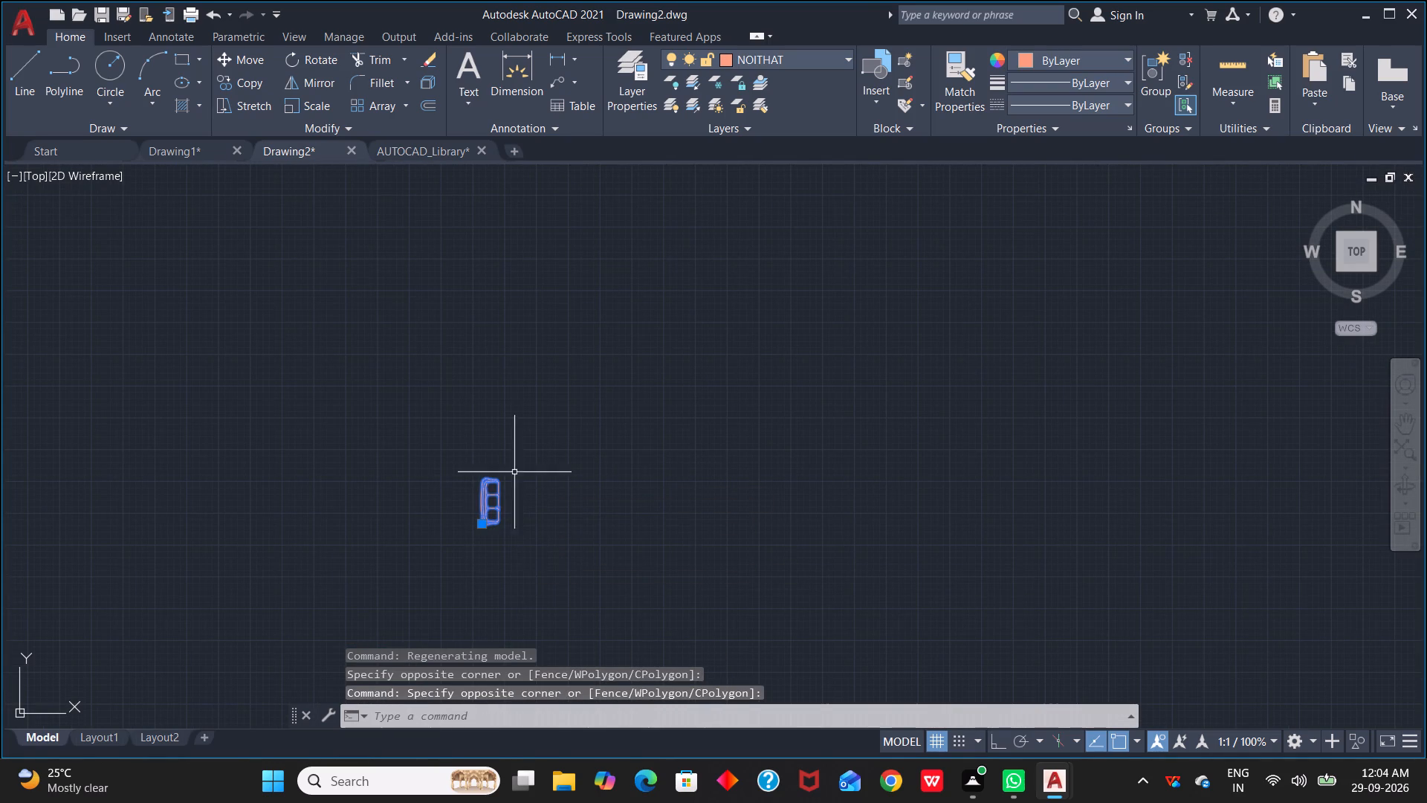
left_click(320, 83)
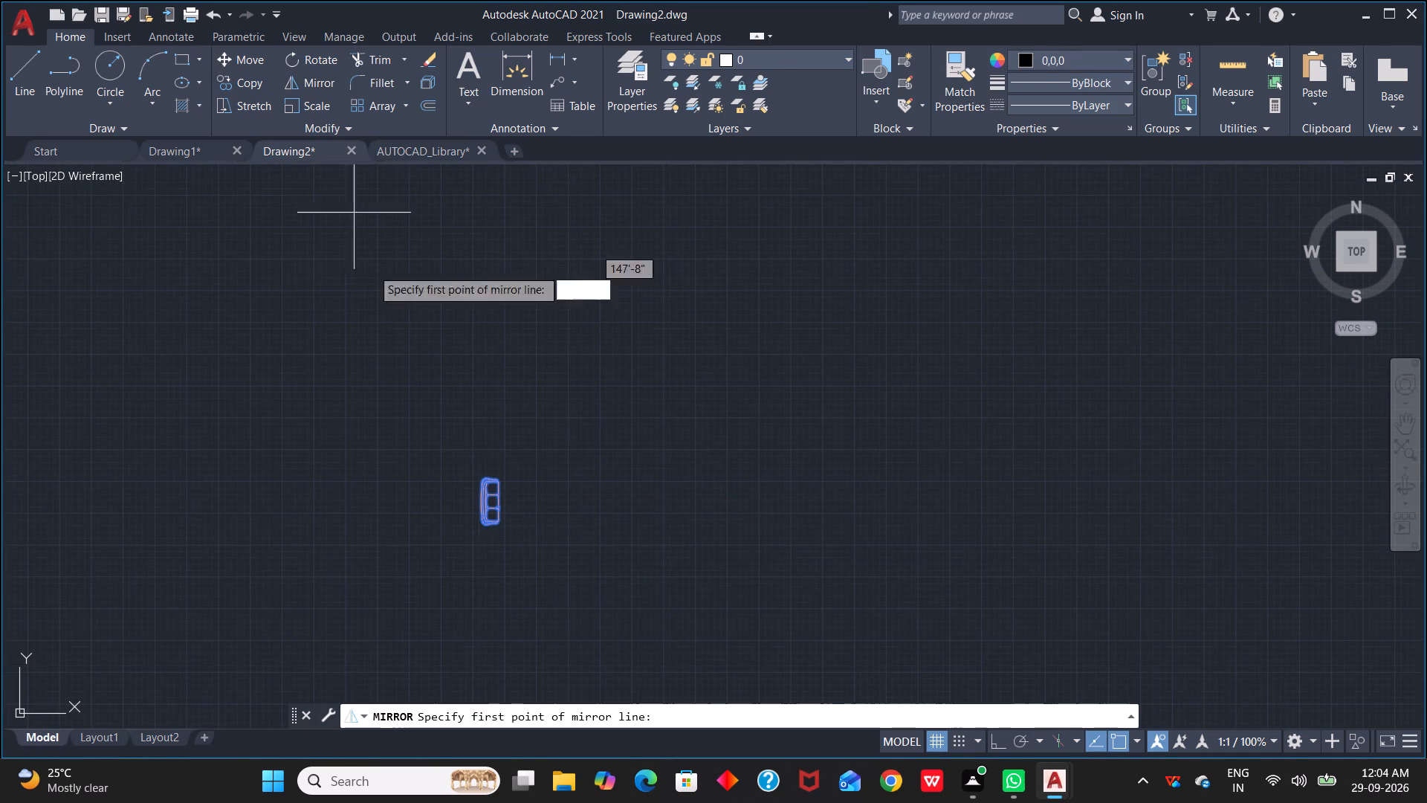
left_click(497, 528)
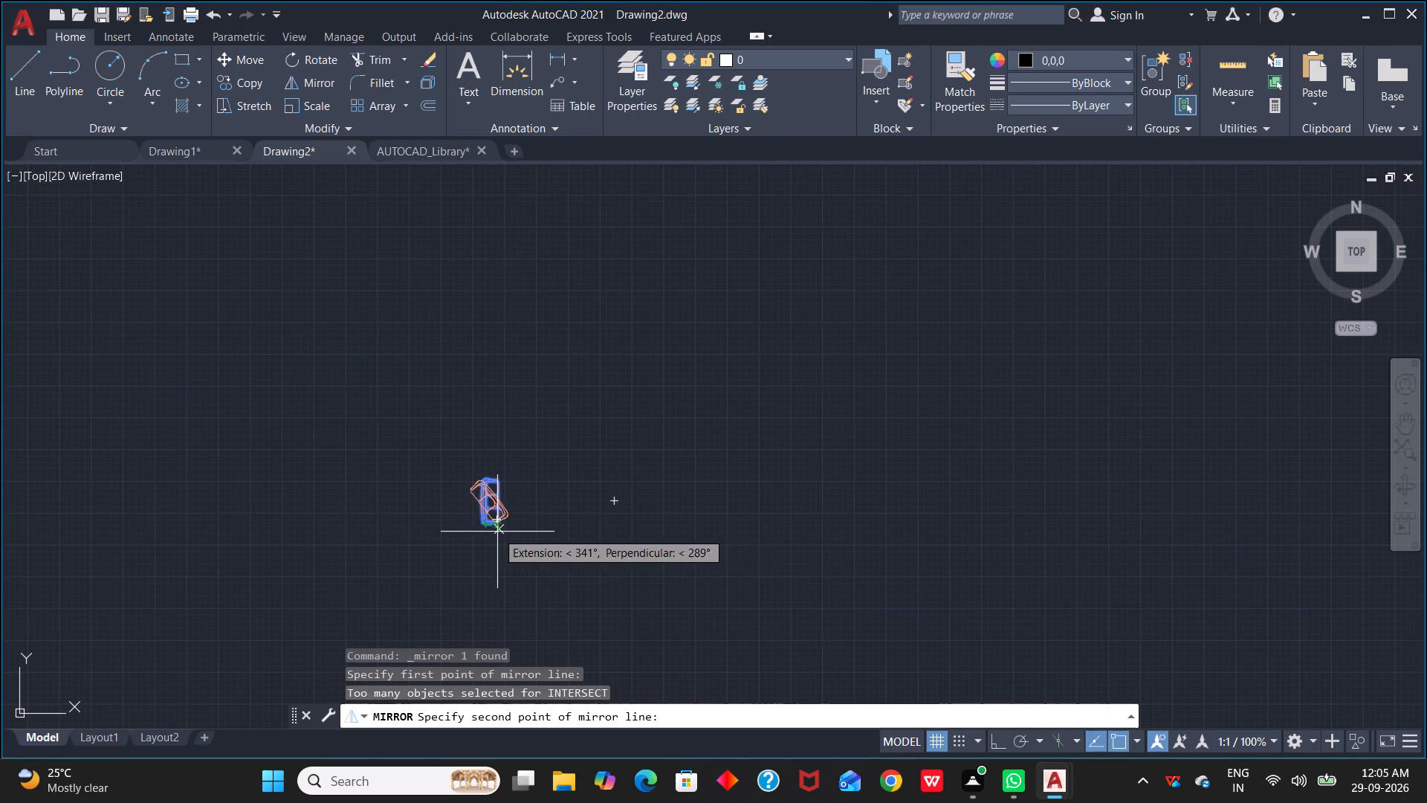
key("F8")
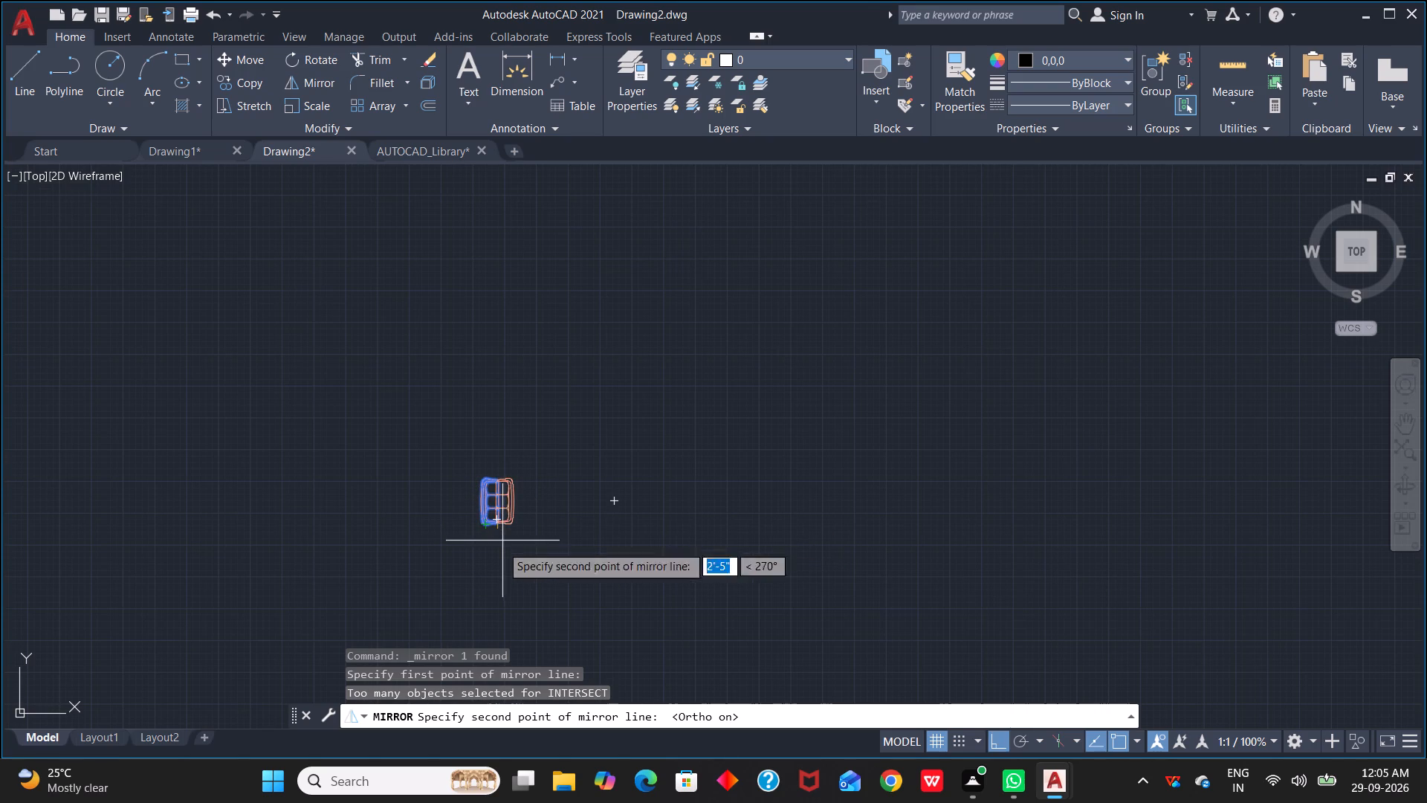
left_click(500, 548)
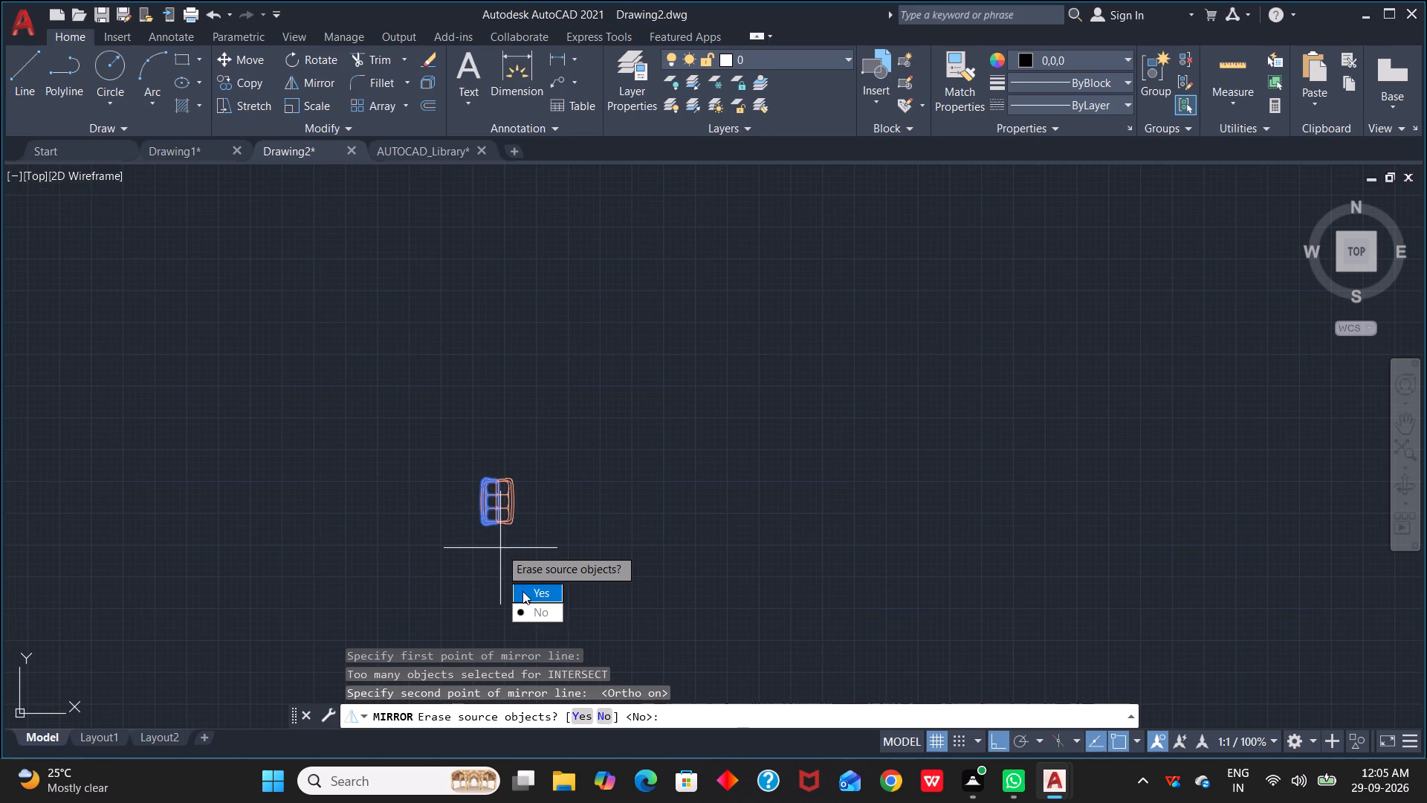
left_click_drag(535, 590, 500, 548)
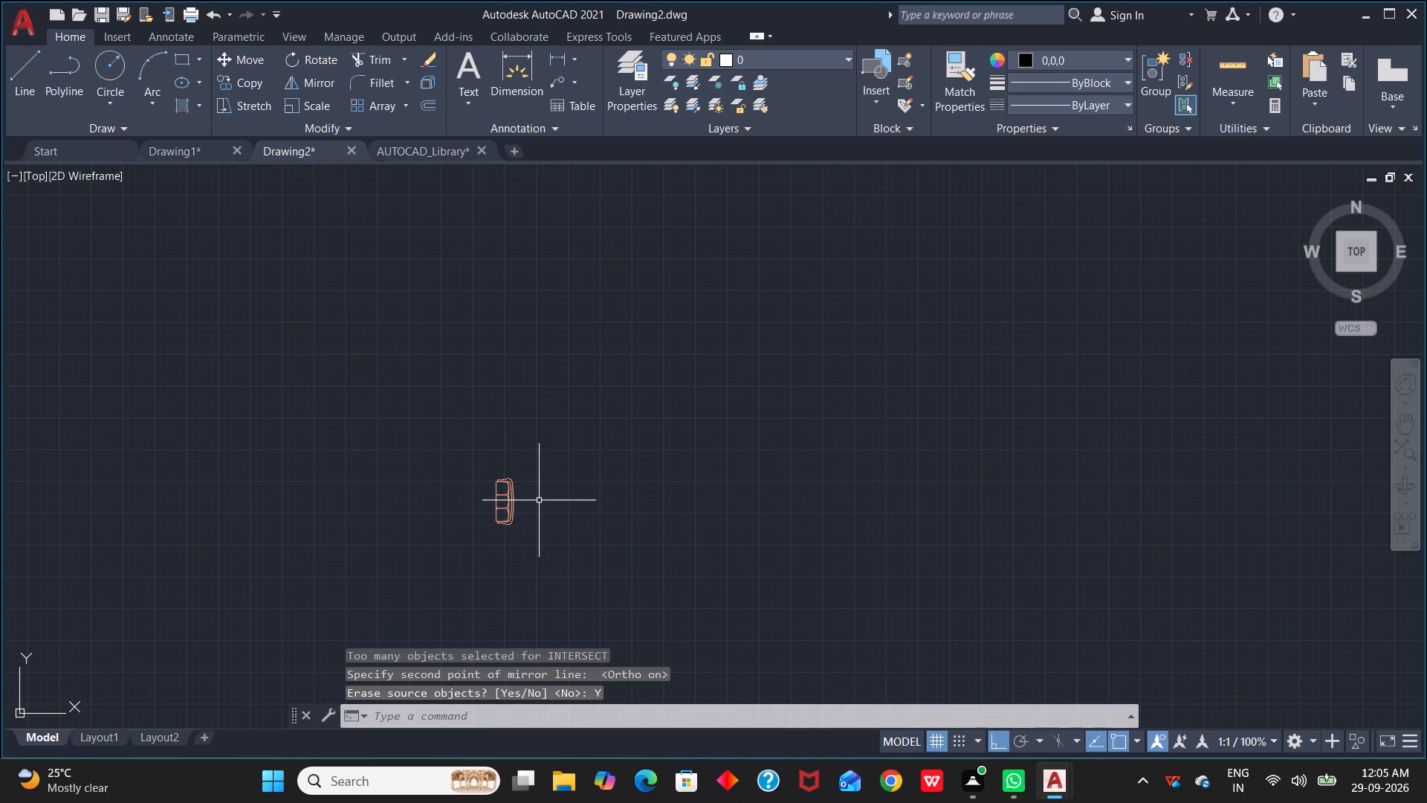
Copy the mirrored sofa into the lower unit's living hall, against the window wall above the entrance door, with Ortho off.
scroll(539, 500, "down", 1)
middle_click_drag(539, 509, 683, 451)
left_click(657, 443)
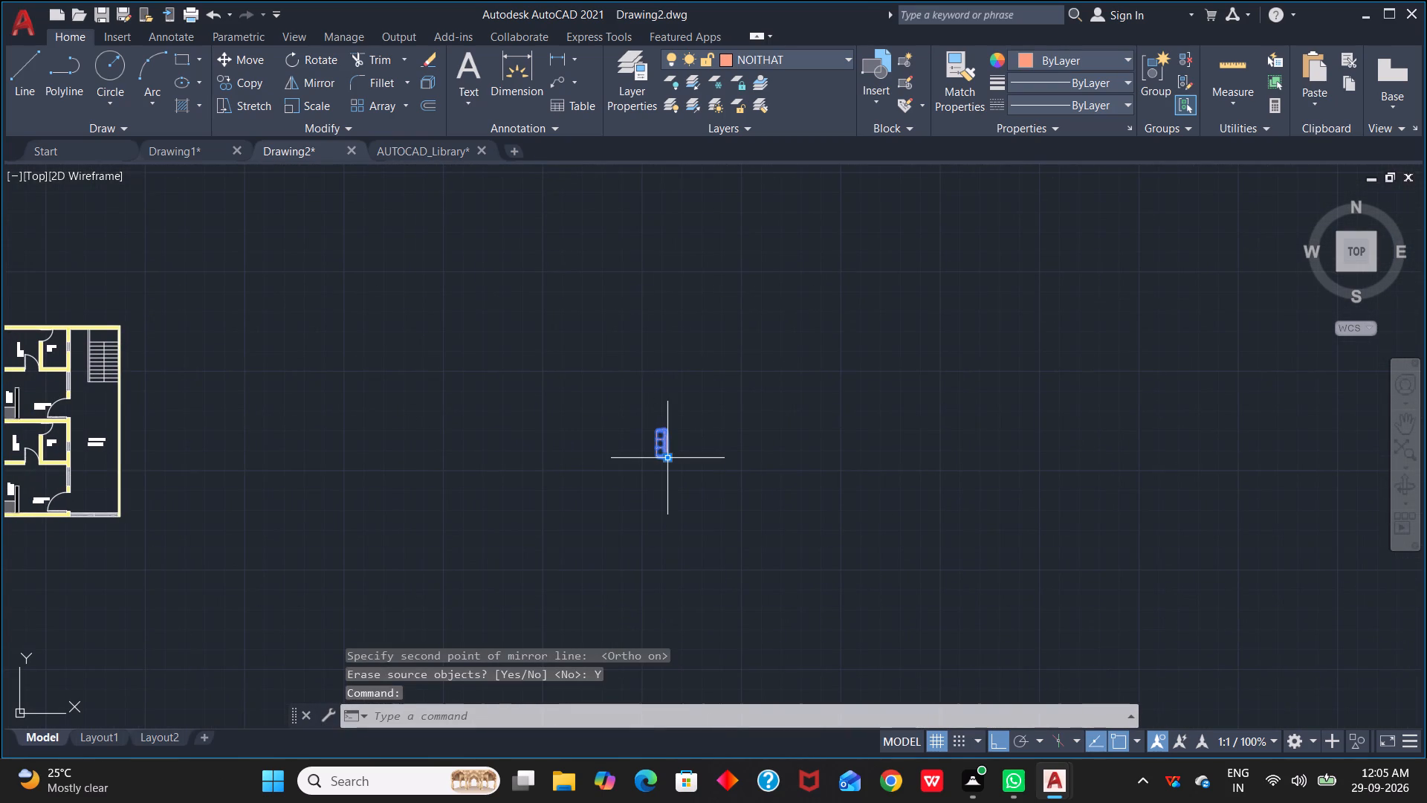
key("c")
type("O")
key("space")
scroll(656, 461, "up", 3)
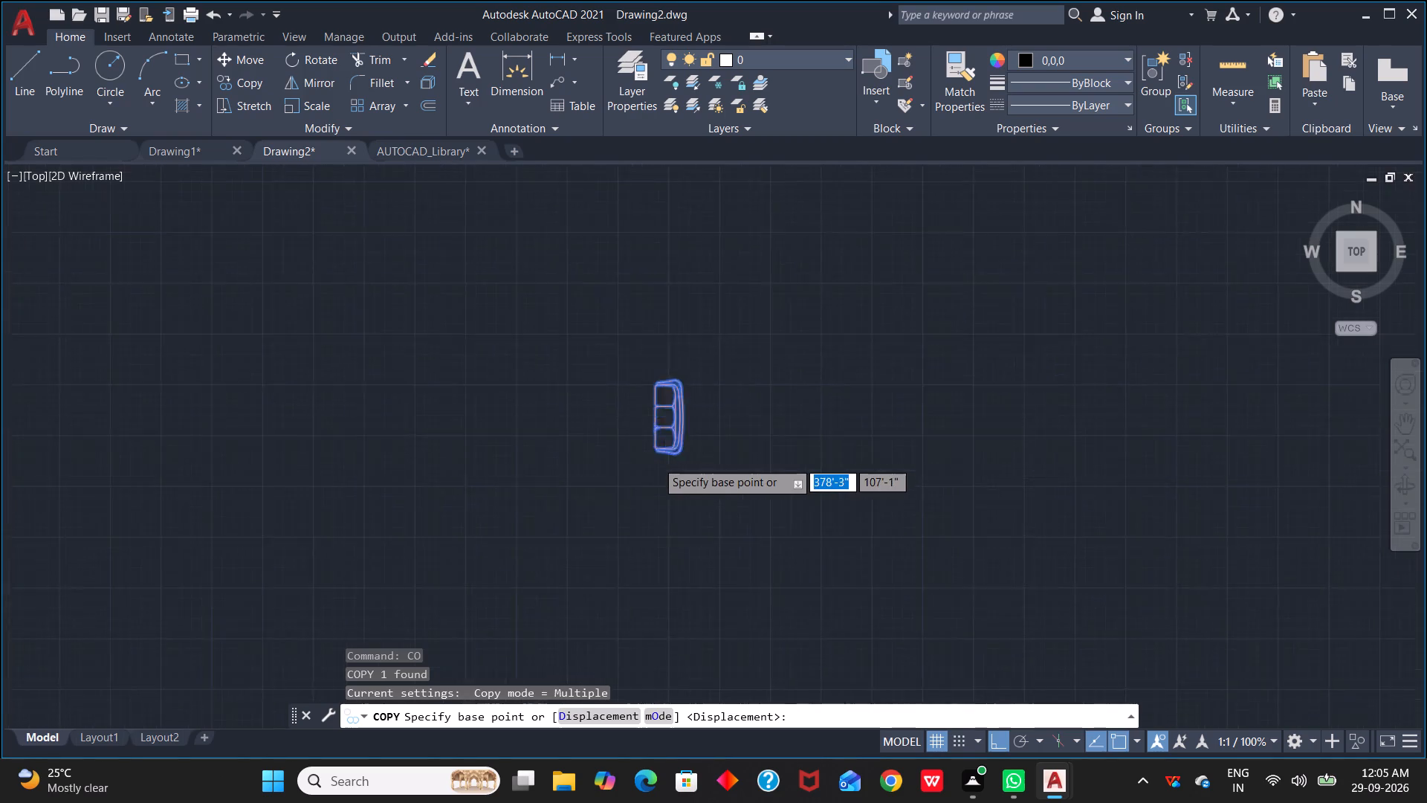
left_click(693, 454)
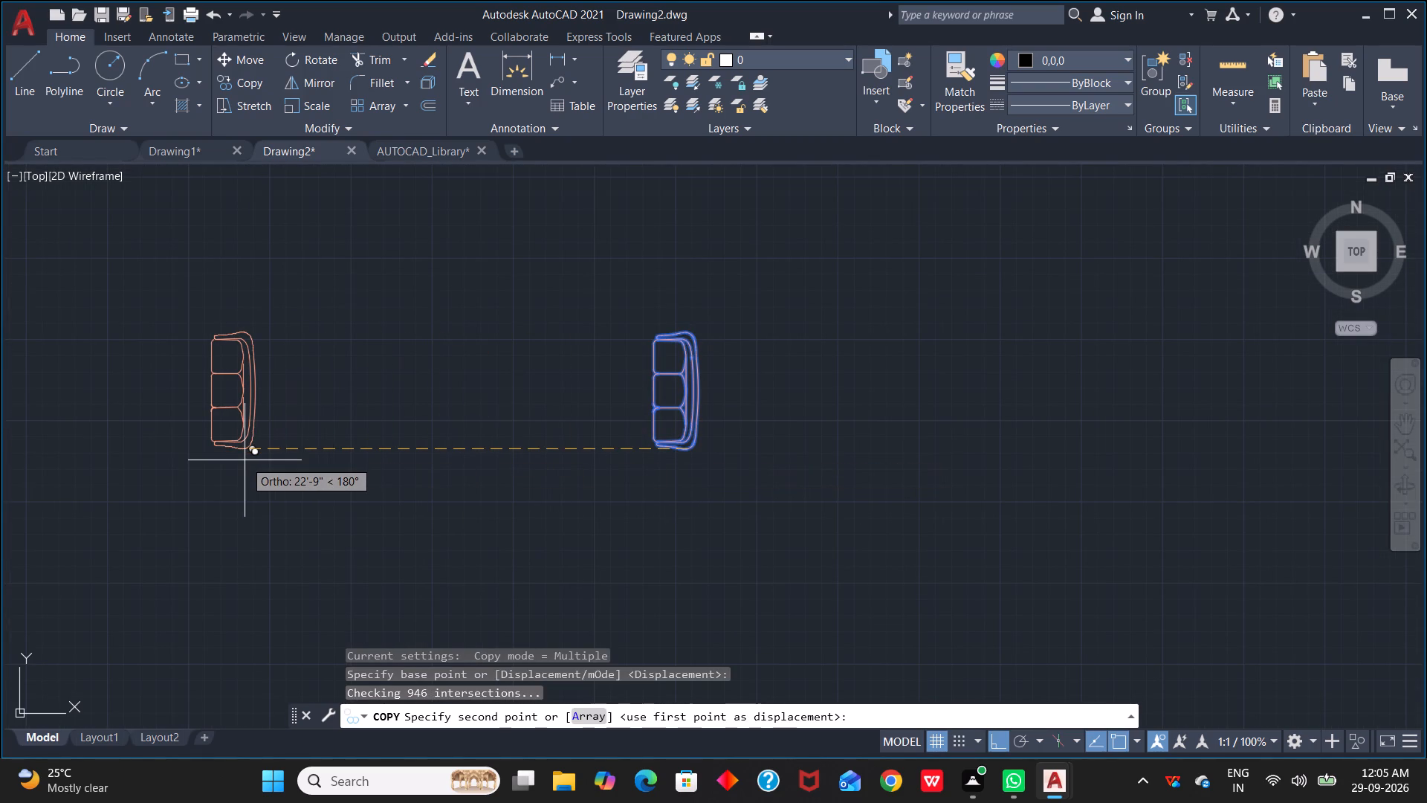
key("F8")
middle_click_drag(199, 455, 986, 512)
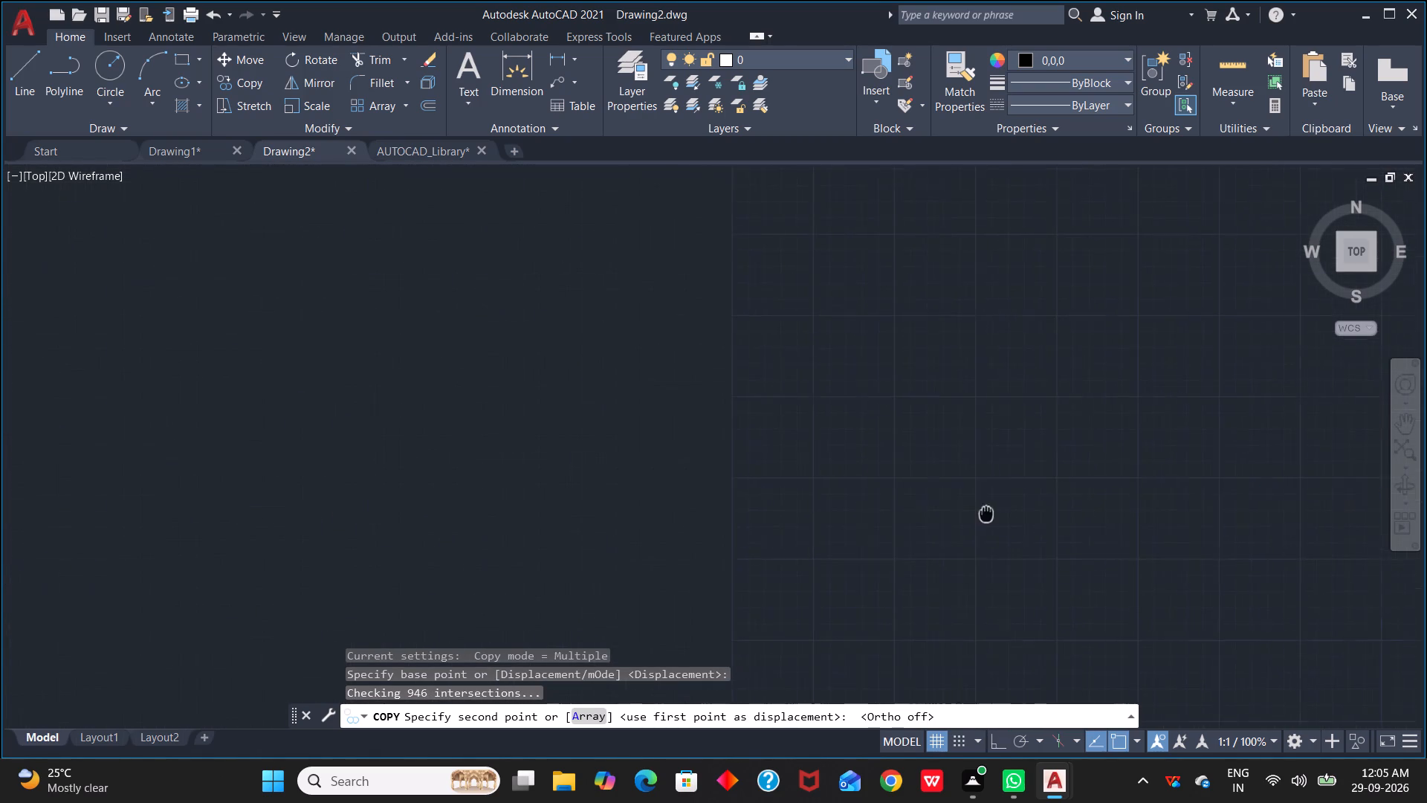
middle_click_drag(986, 512, 766, 499)
scroll(386, 473, "down", 3)
middle_click_drag(118, 487, 807, 486)
scroll(608, 485, "up", 2)
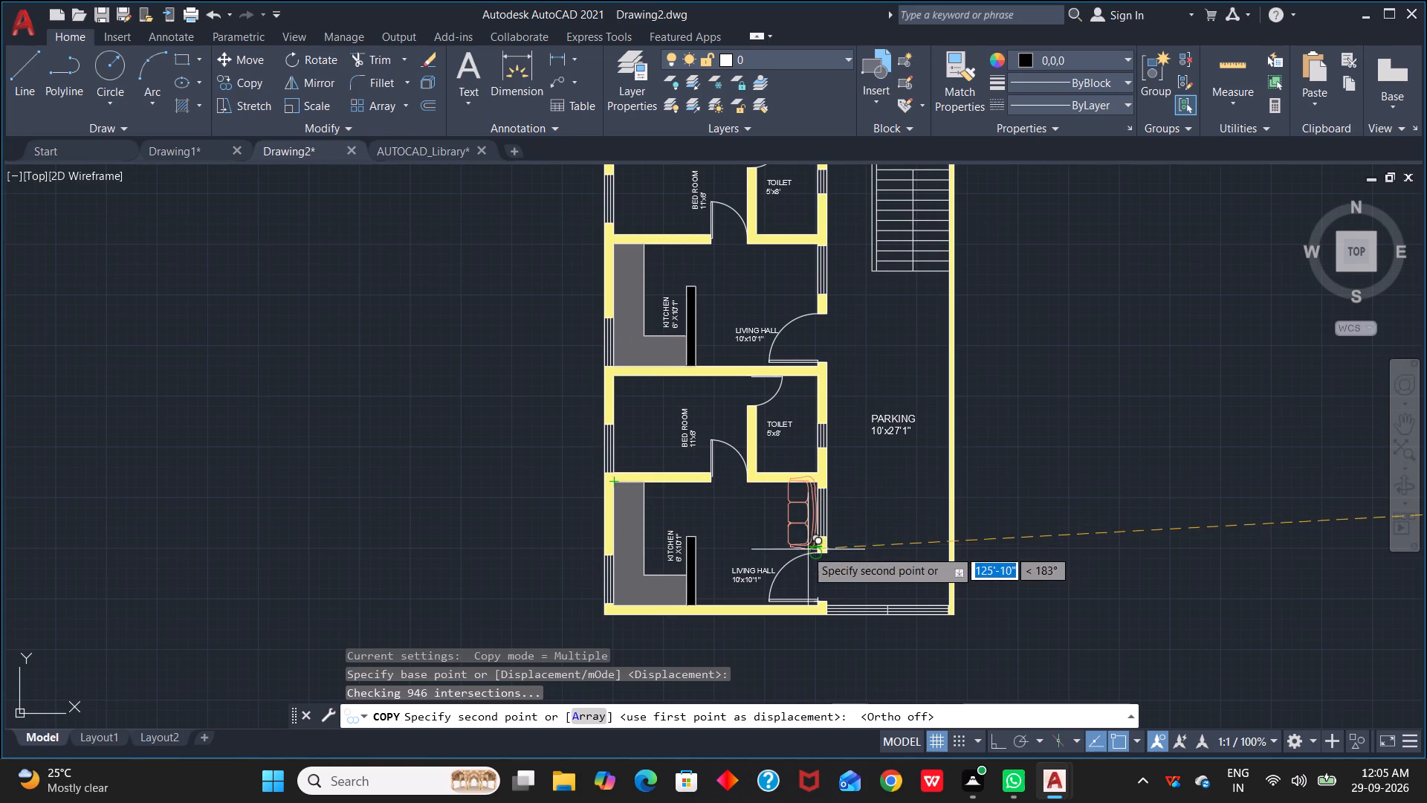
scroll(804, 549, "up", 2)
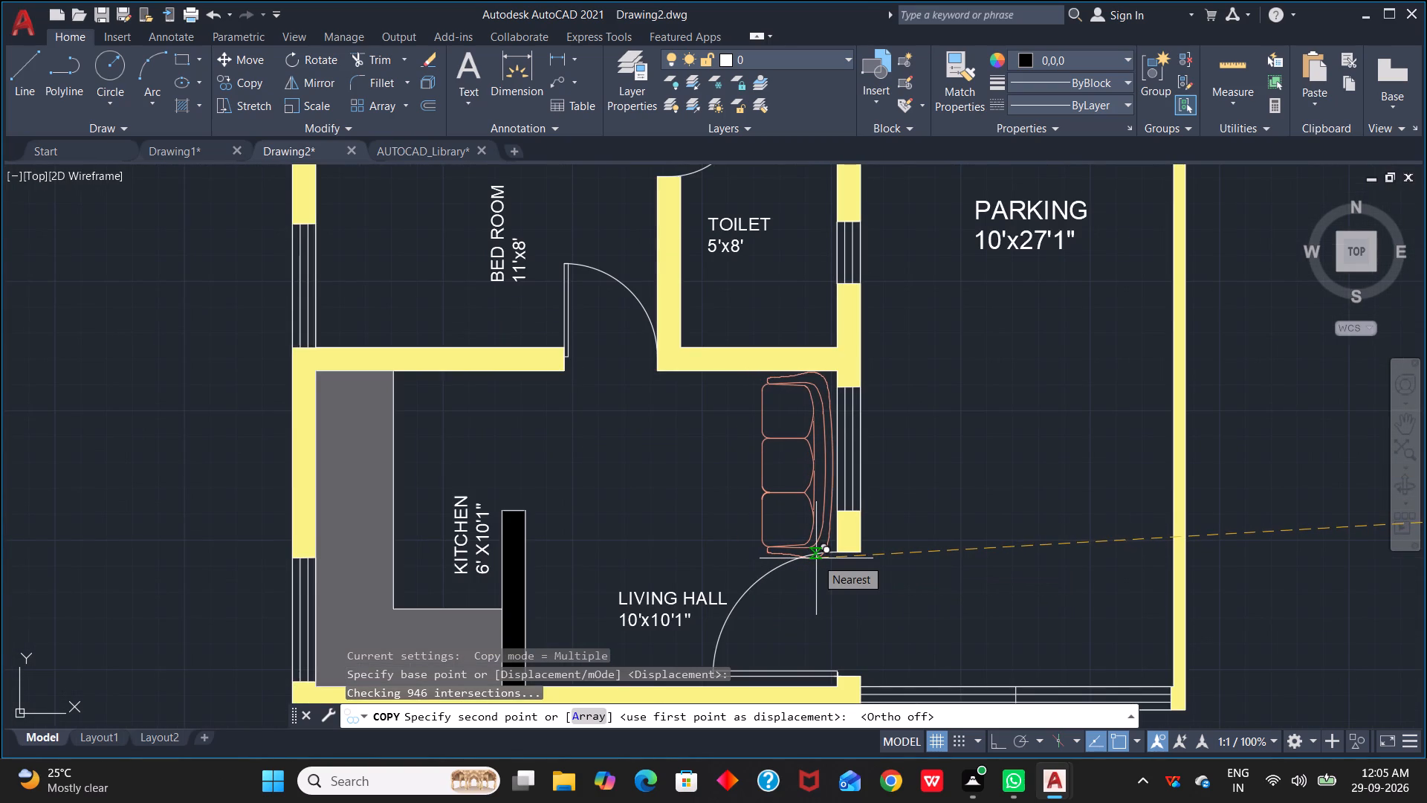
left_click(817, 559)
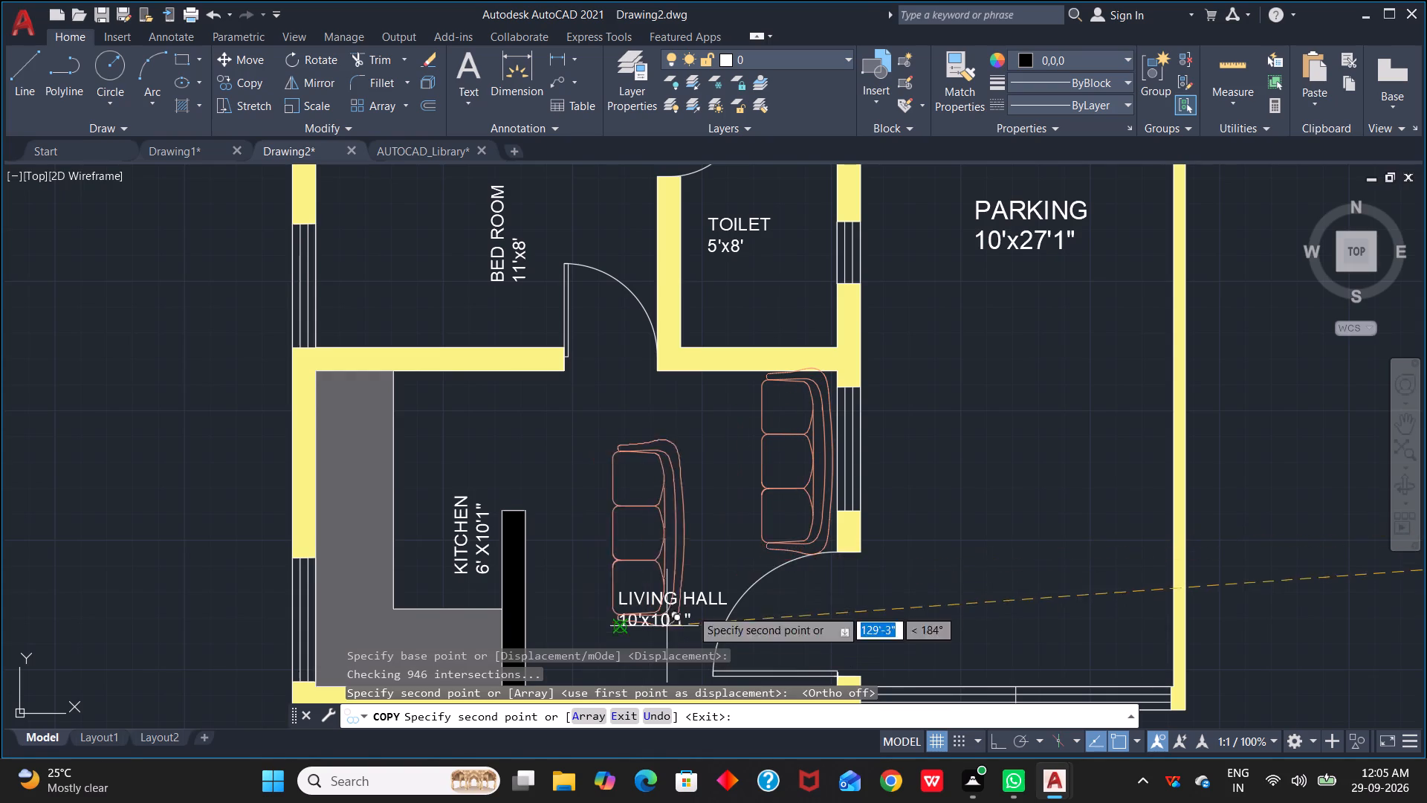
Place a second copy of the sofa in the upper unit's living hall against the window wall, and end the copying.
scroll(705, 449, "down", 1)
middle_click_drag(730, 436, 713, 602)
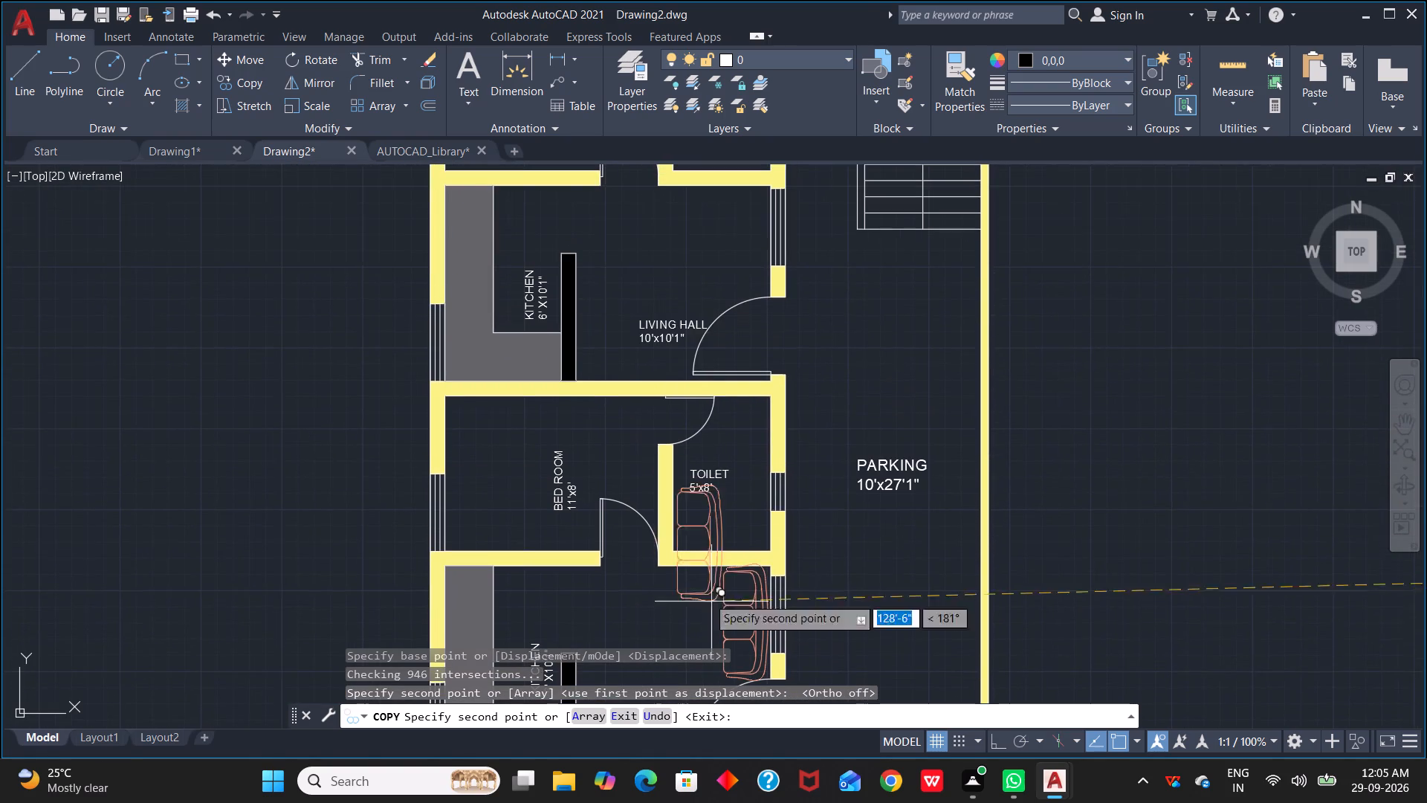
left_click(751, 304)
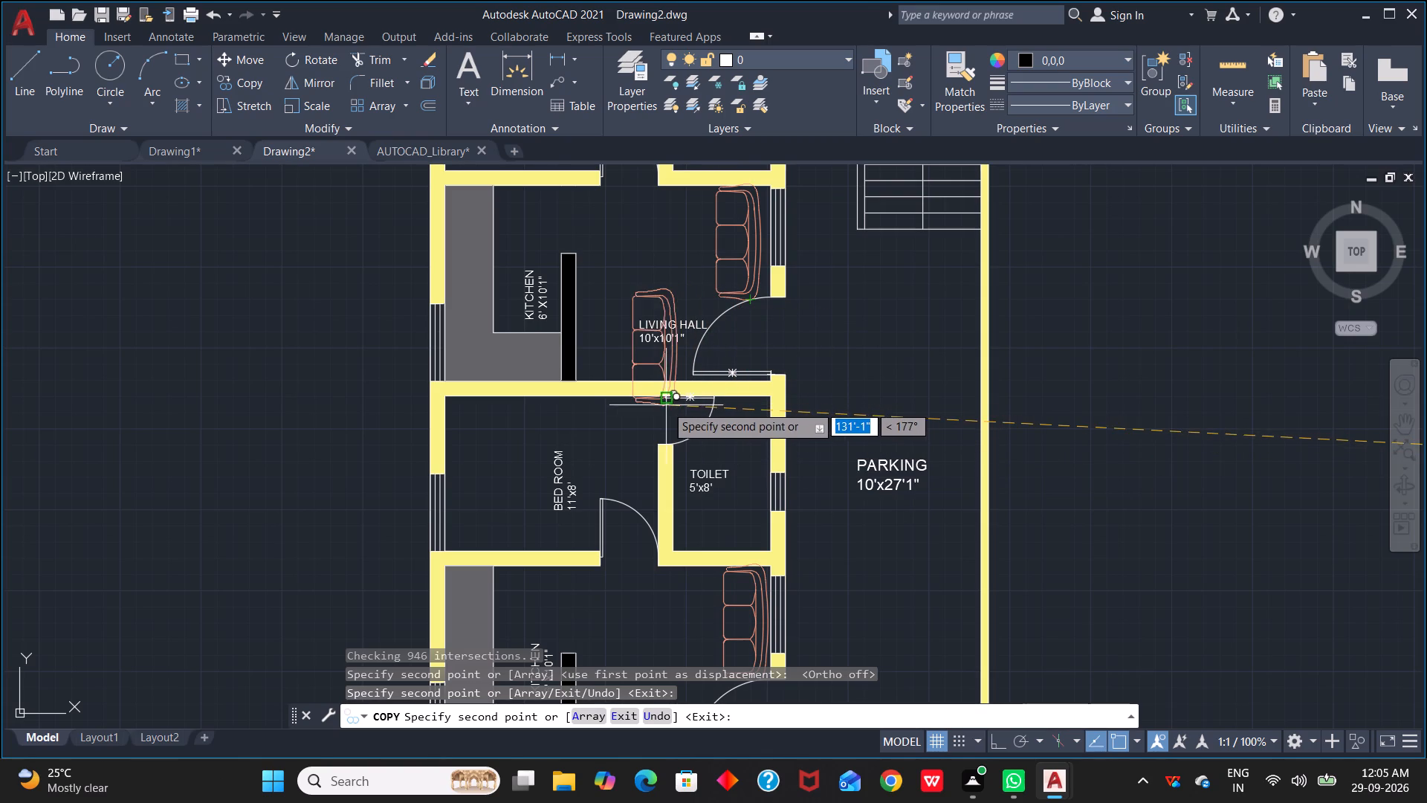
key("Escape")
Shift the upper living hall's sofa by its grip to sit beside the window wall, just clear of the toilet's lower wall.
left_click(745, 257)
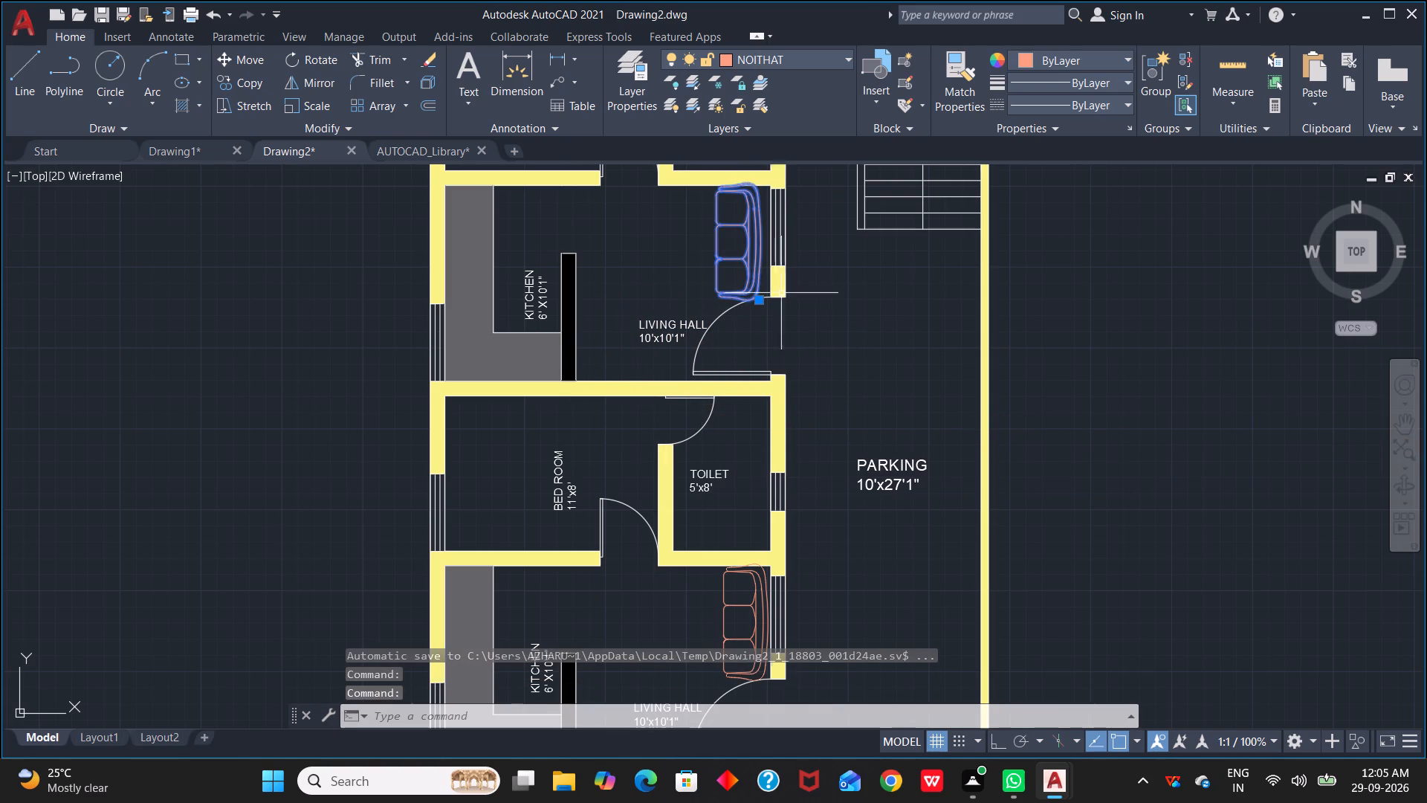
left_click(760, 303)
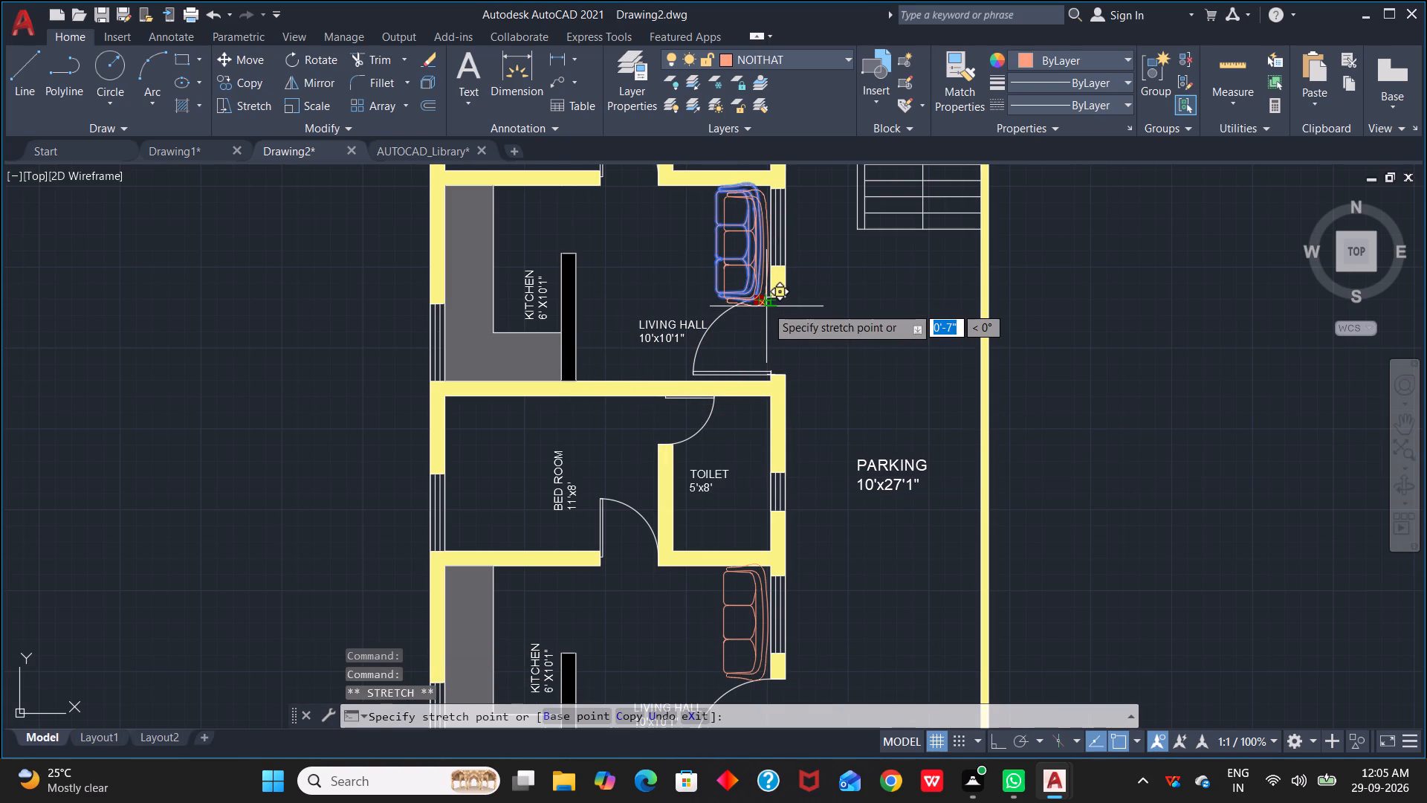
left_click(766, 306)
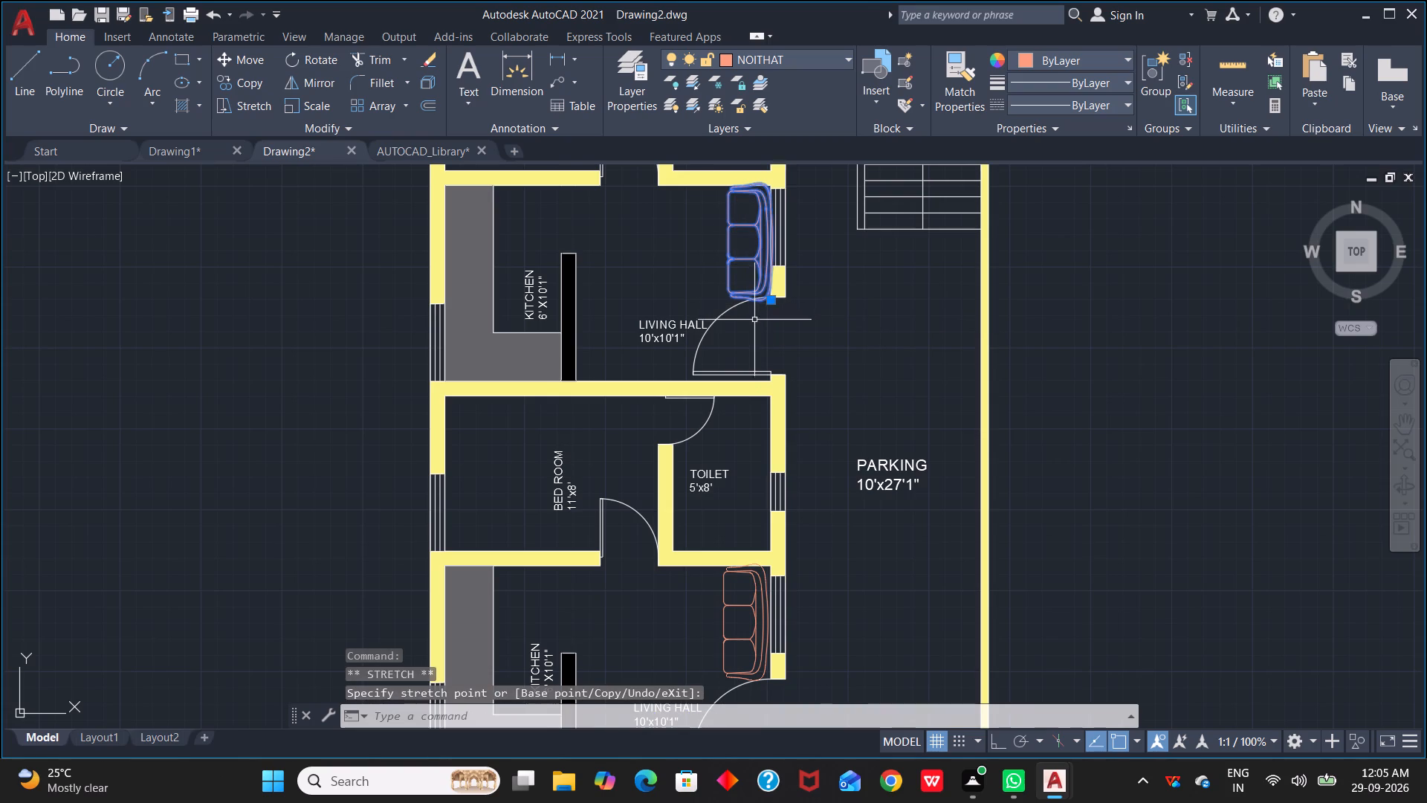
left_click_drag(773, 303, 760, 303)
left_click(760, 303)
left_click(765, 303)
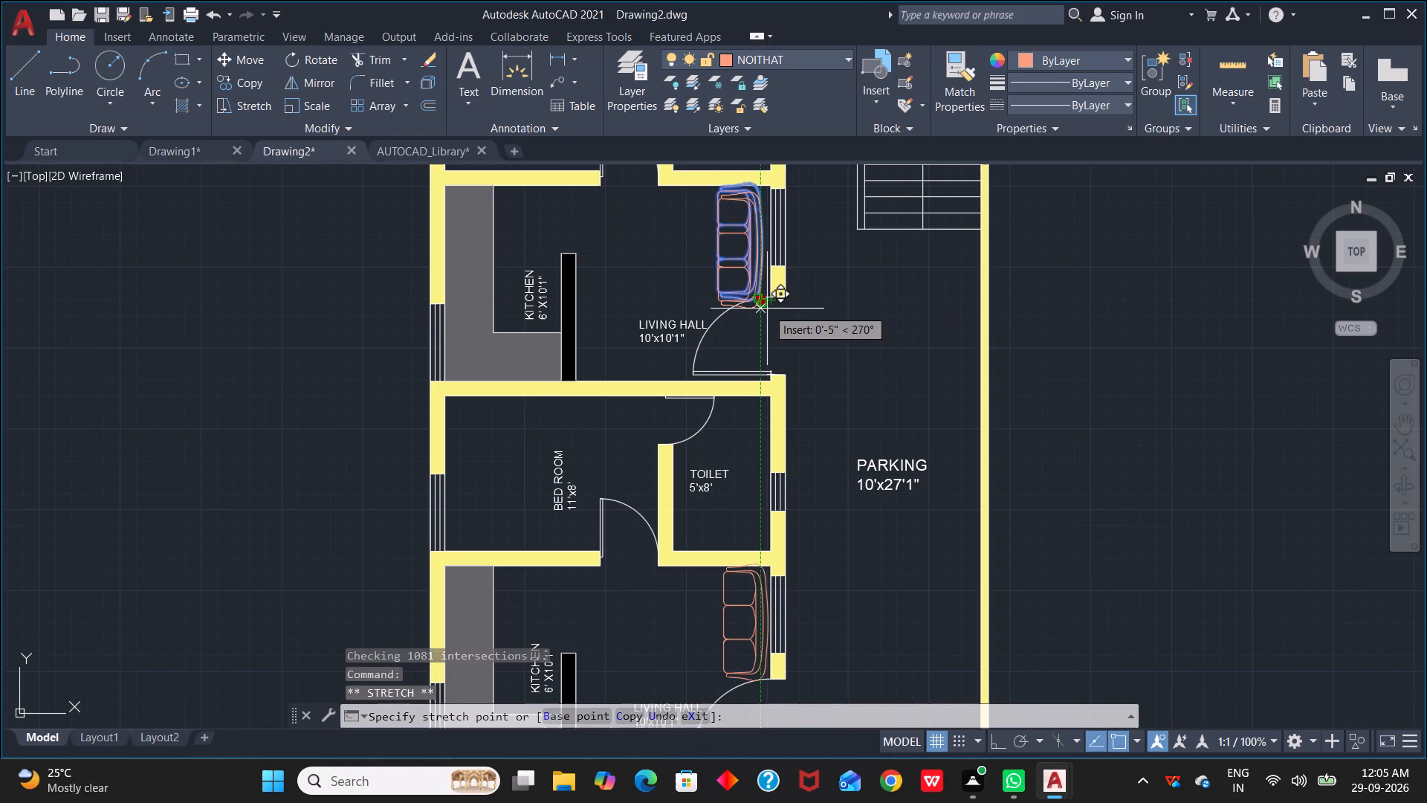
left_click(768, 309)
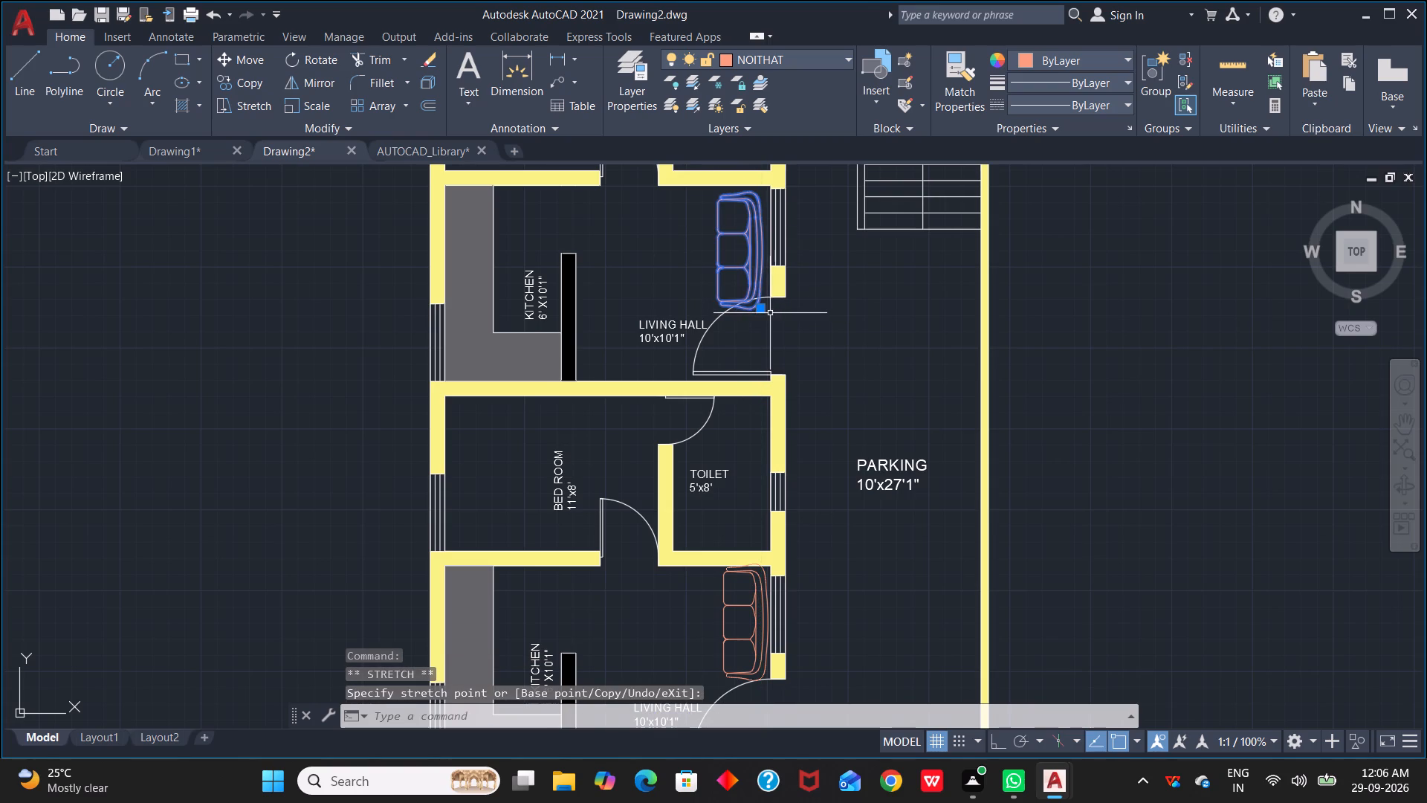
left_click(758, 306)
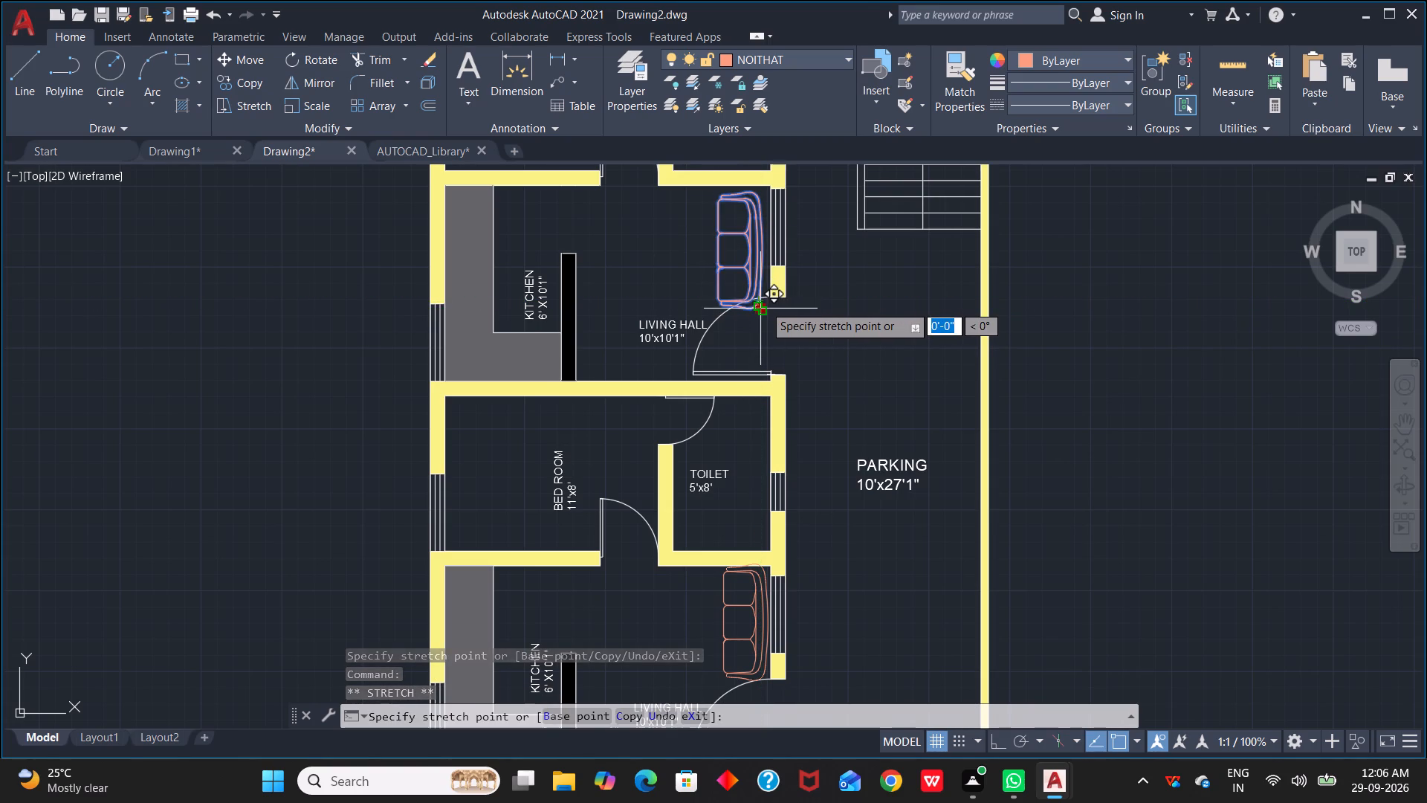
left_click(764, 305)
key("Escape")
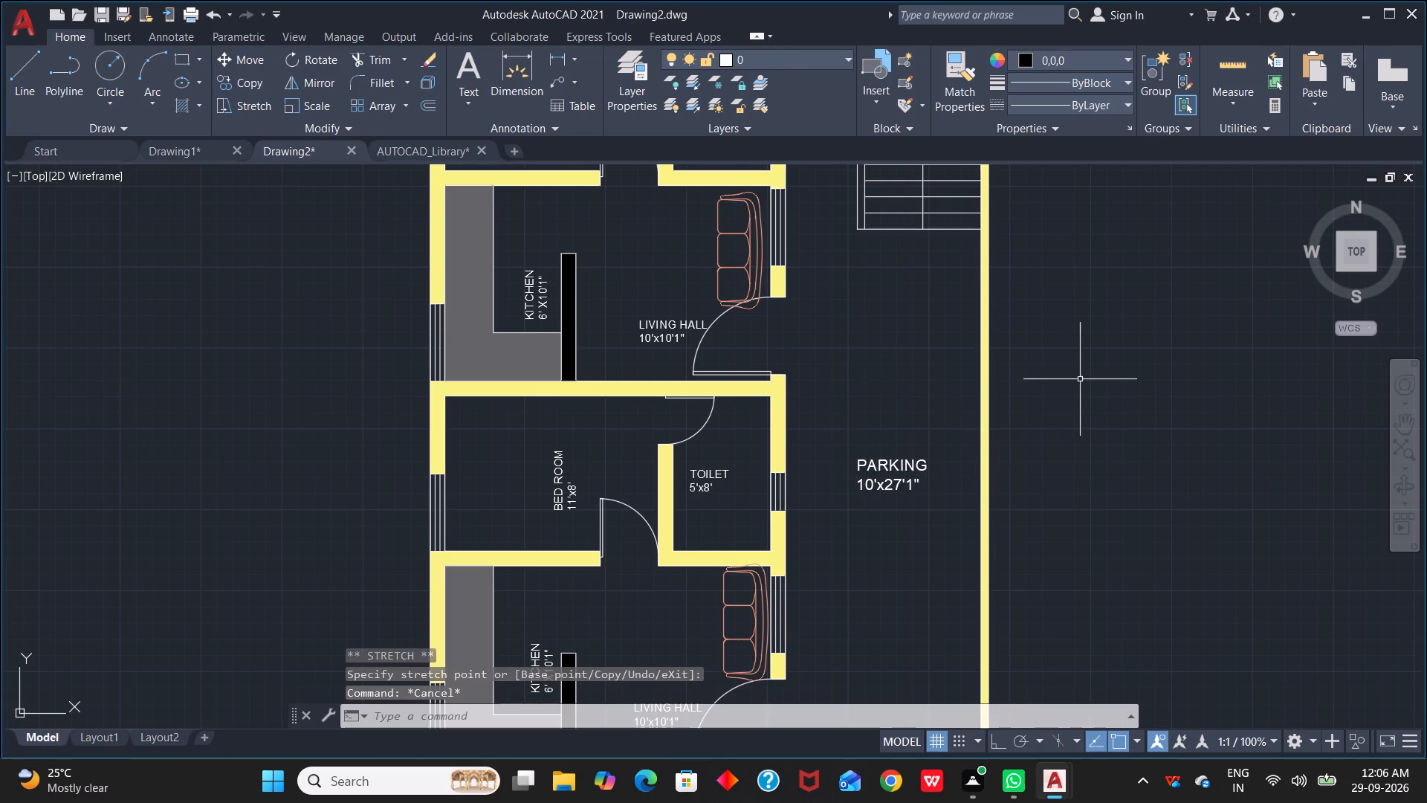
Copy the round-backed armchair block from the AUTOCAD_Library drawing and paste it into Drawing2, in the empty area beside the floor plan.
scroll(1083, 376, "down", 2)
middle_click_drag(1085, 378, 656, 417)
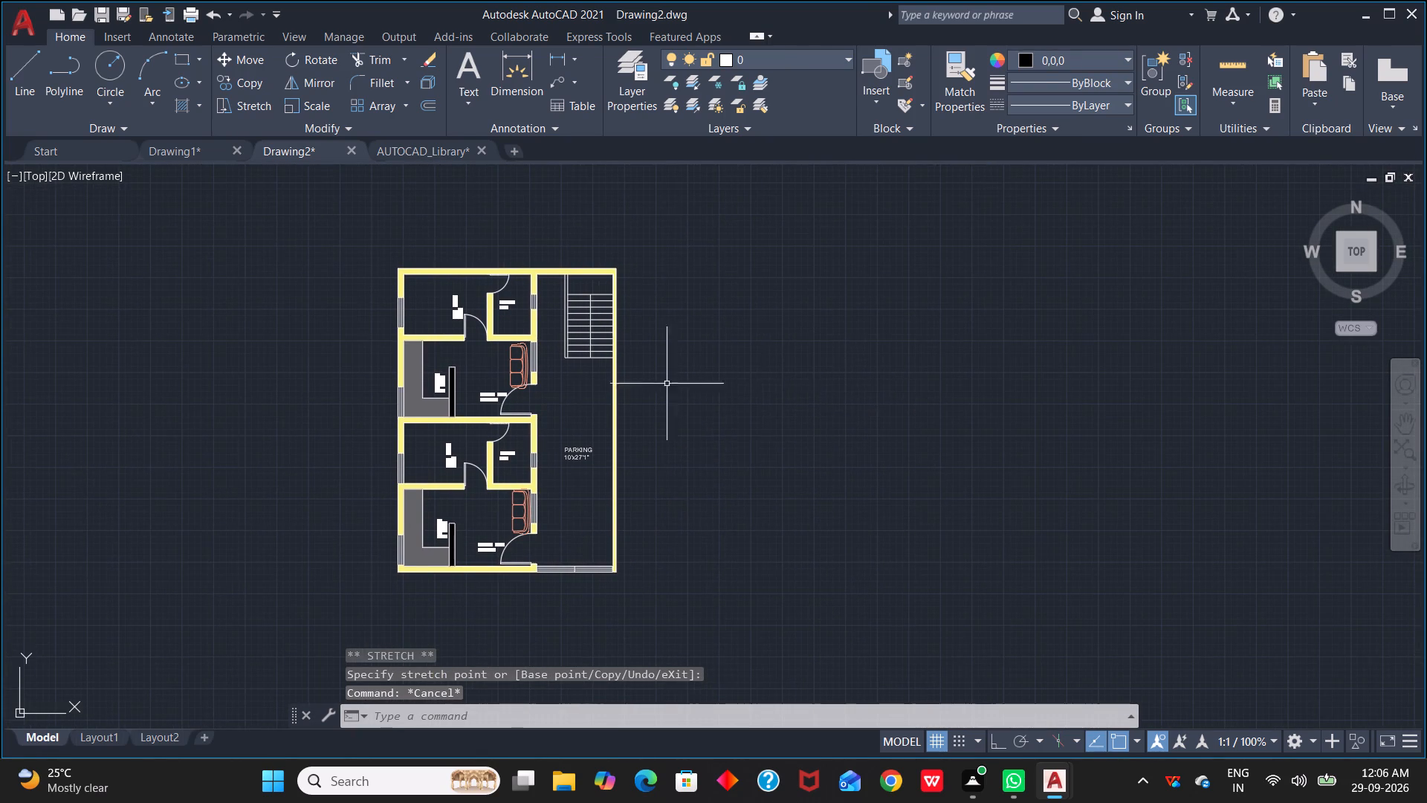
scroll(792, 428, "down", 2)
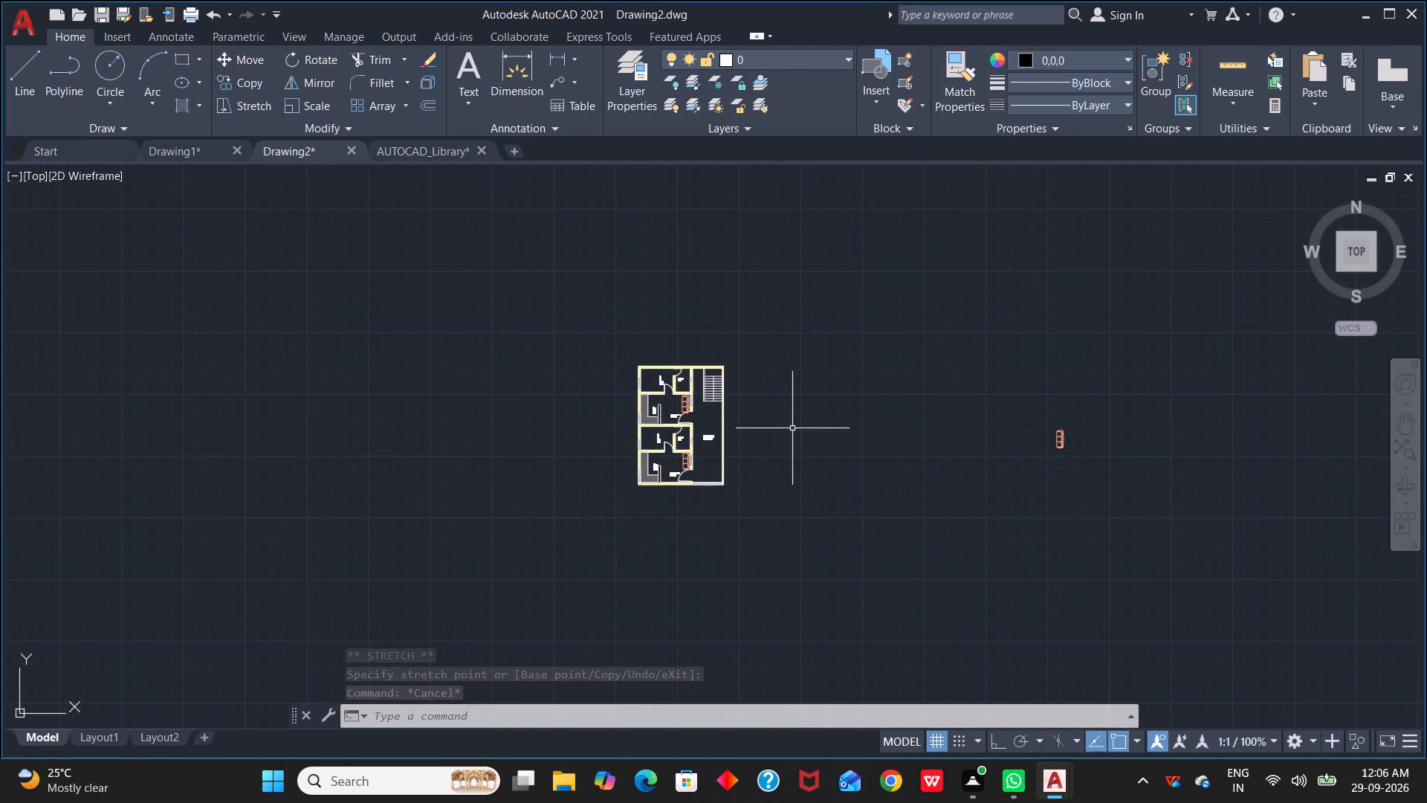
left_click(450, 152)
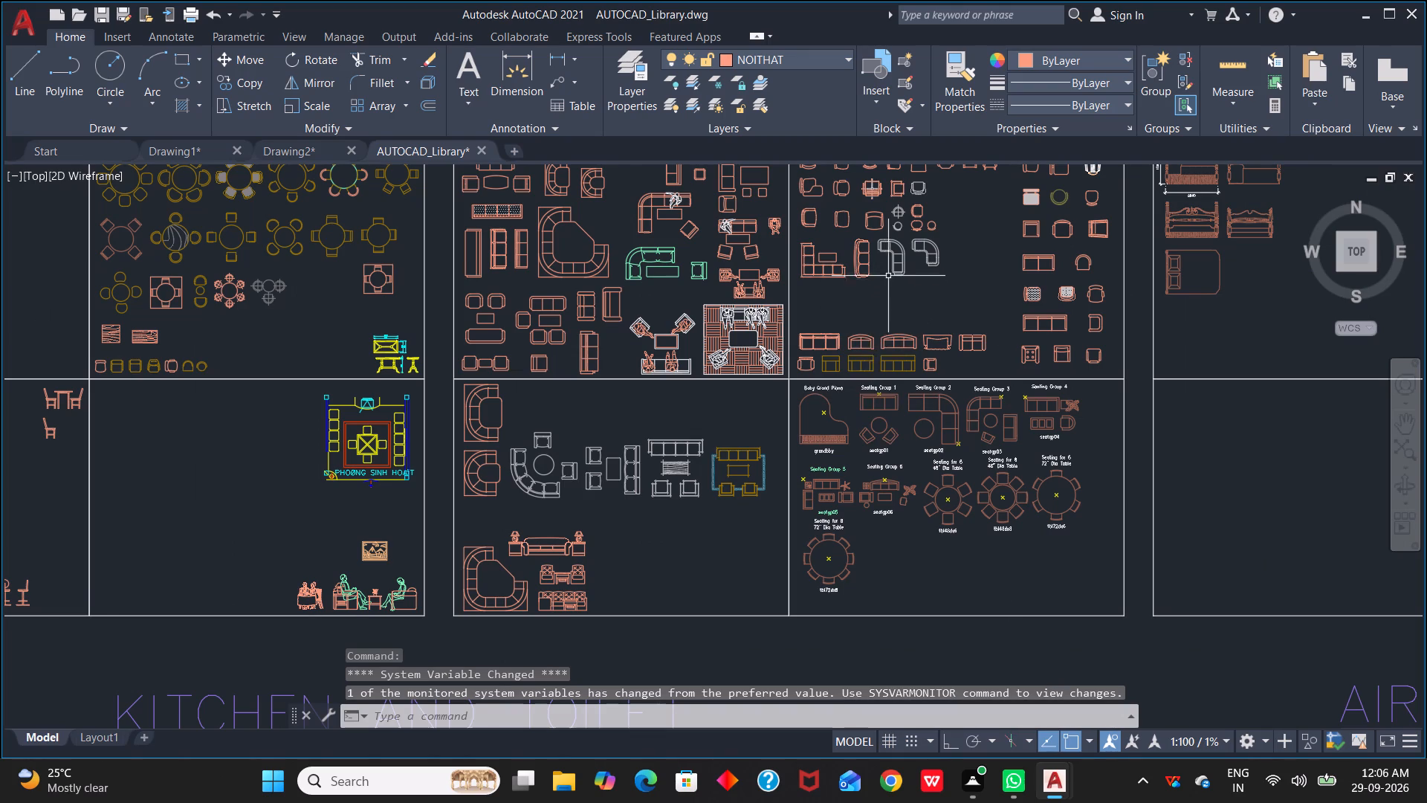
middle_click_drag(878, 309, 666, 479)
scroll(707, 399, "up", 2)
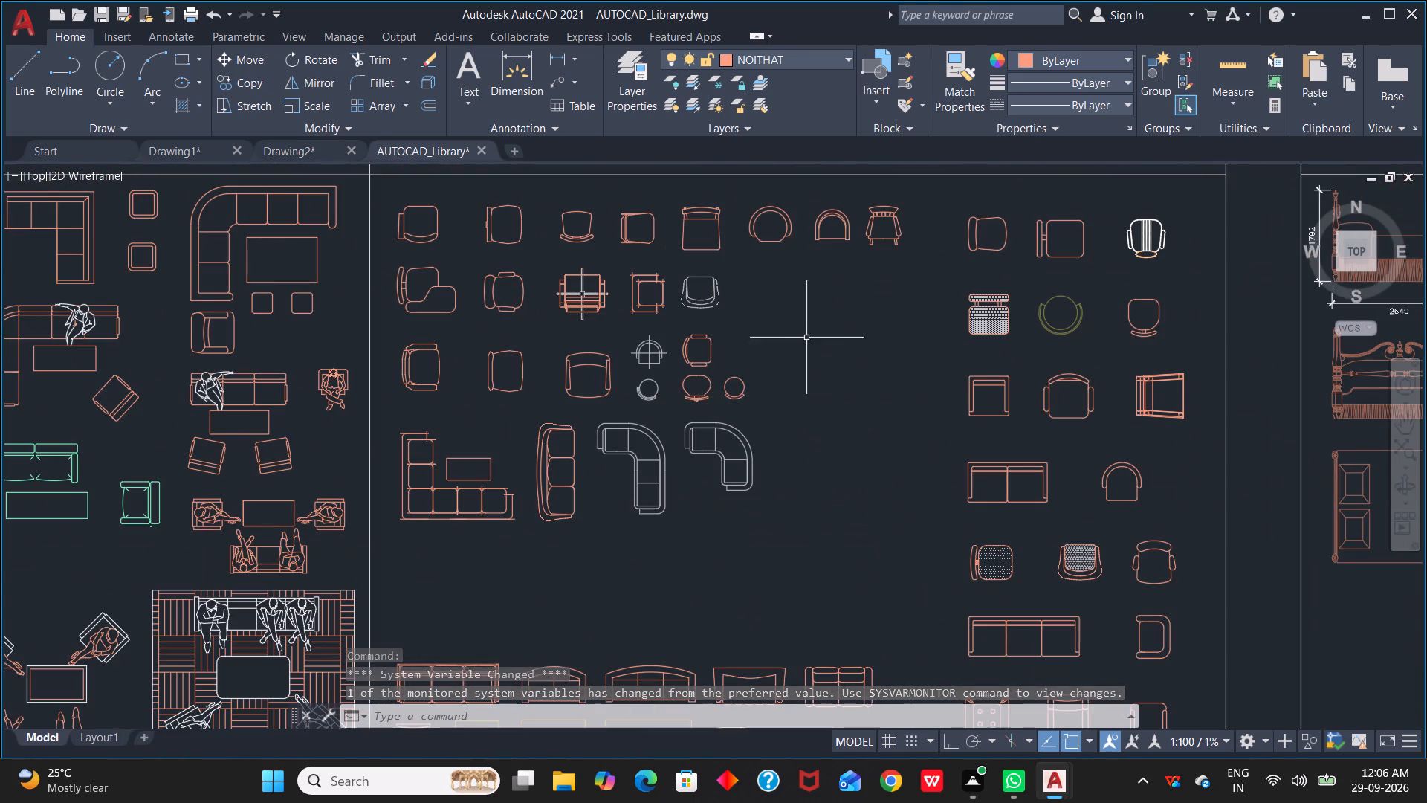
middle_click_drag(812, 332, 741, 439)
left_click(771, 326)
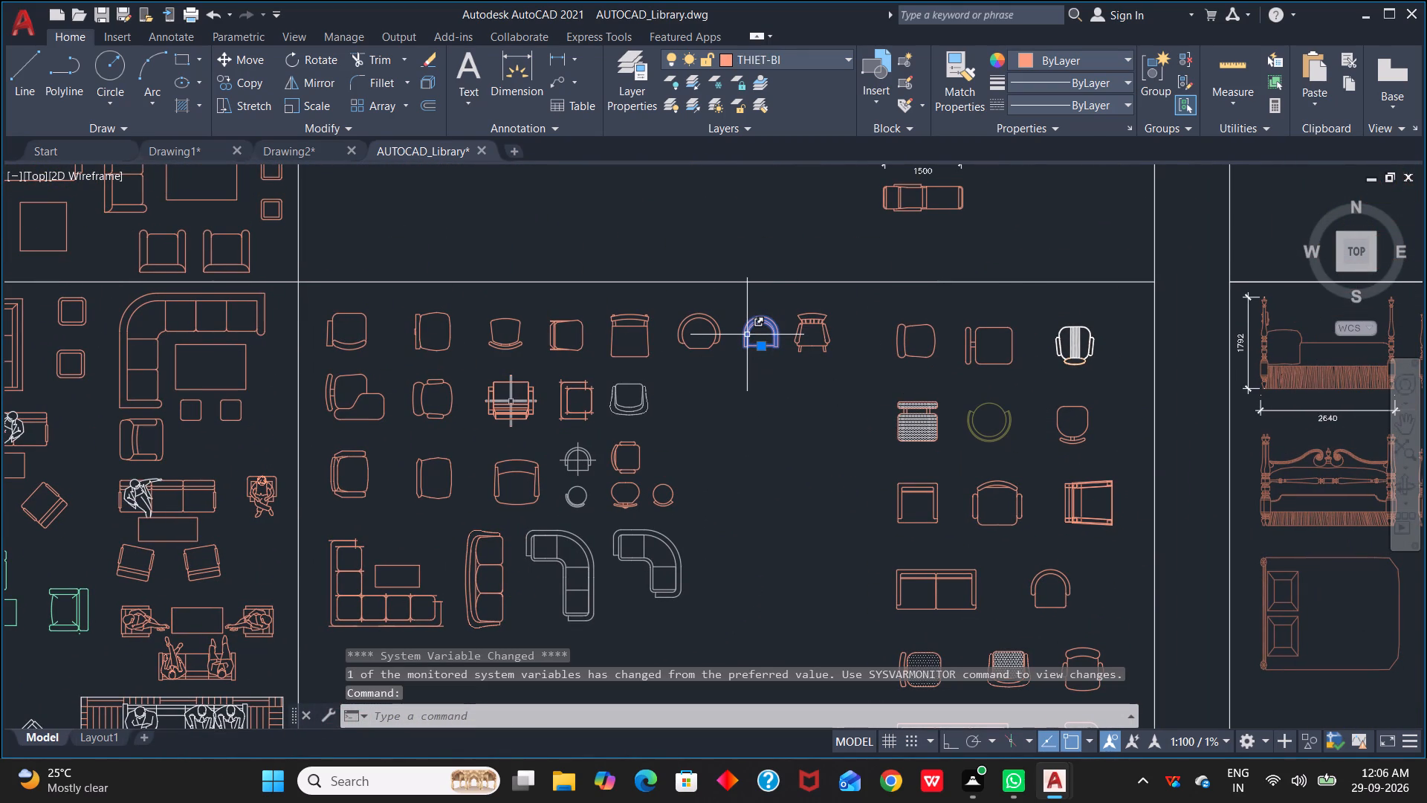
key("ctrl+c")
left_click(326, 147)
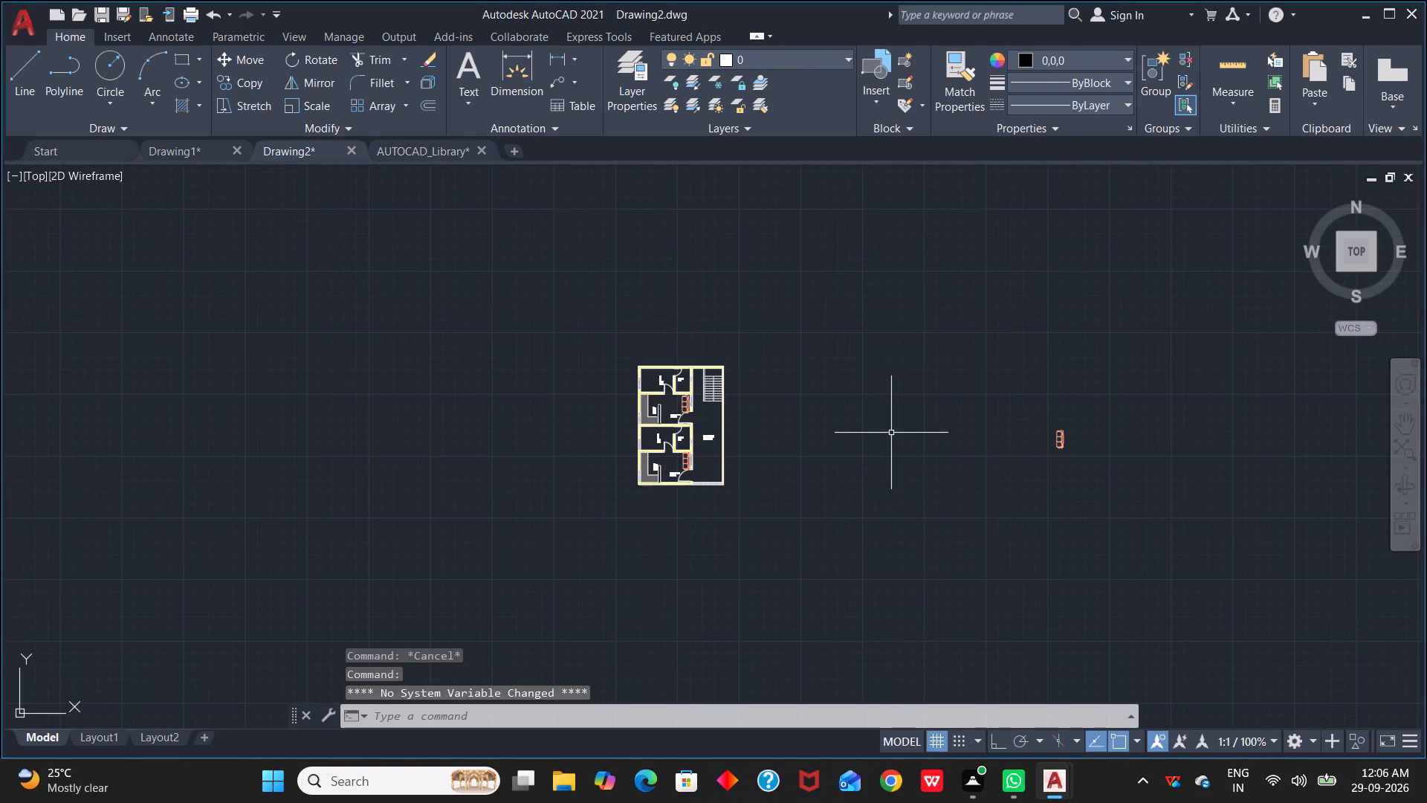
key("ctrl+v")
left_click(845, 413)
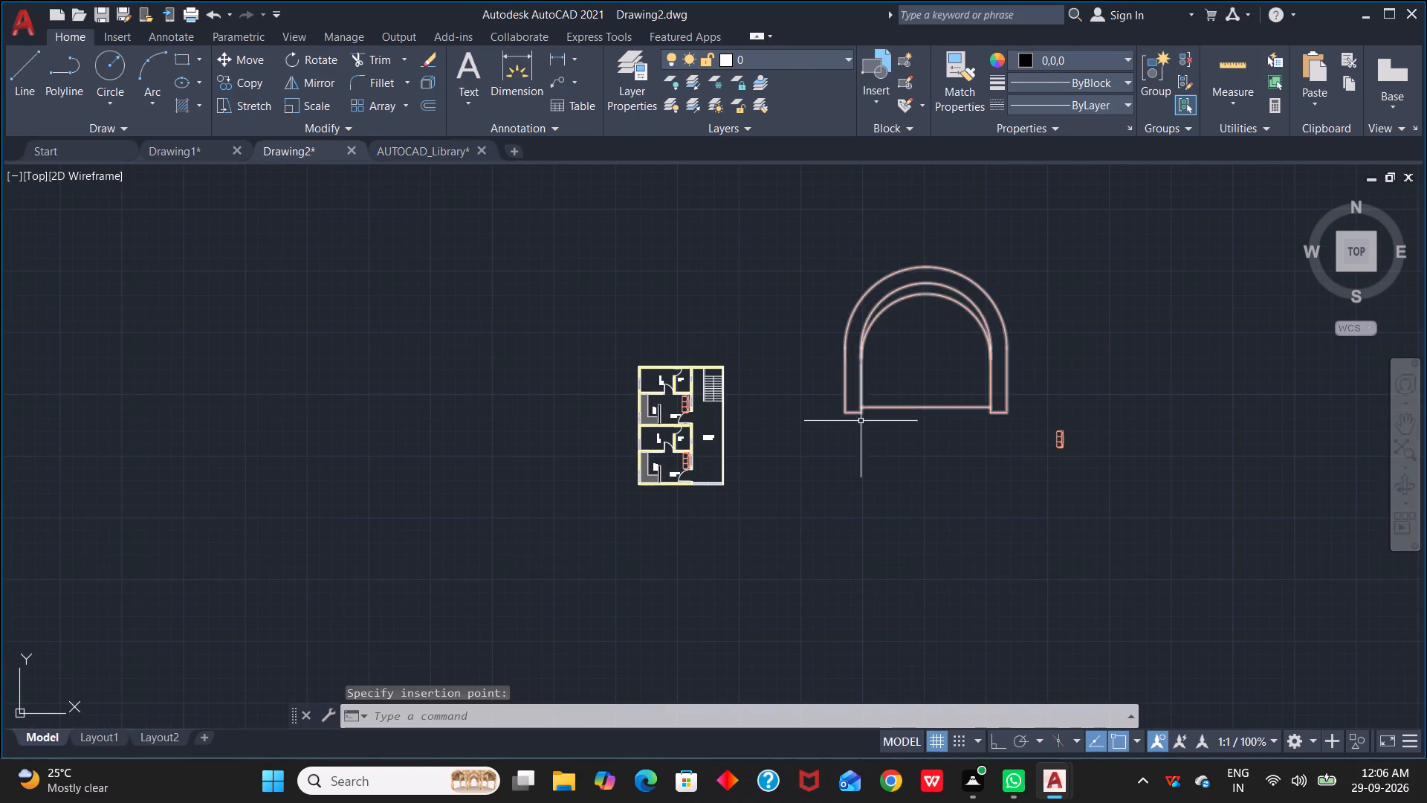
Scale the pasted armchair by reference from its lower front corner so its full front width becomes 2.5'.
left_click(300, 98)
left_click_drag(812, 236, 837, 285)
left_click(1040, 428)
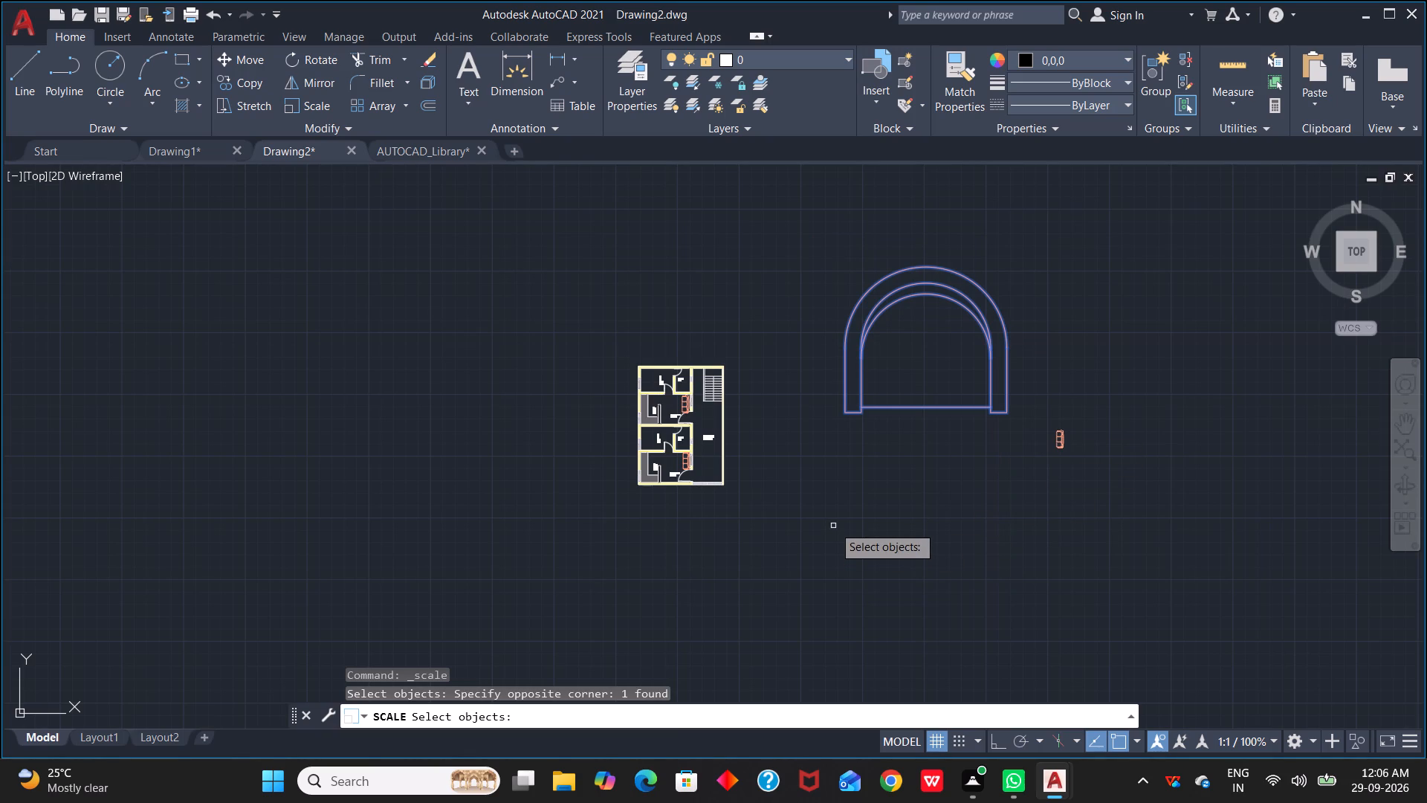
key("space")
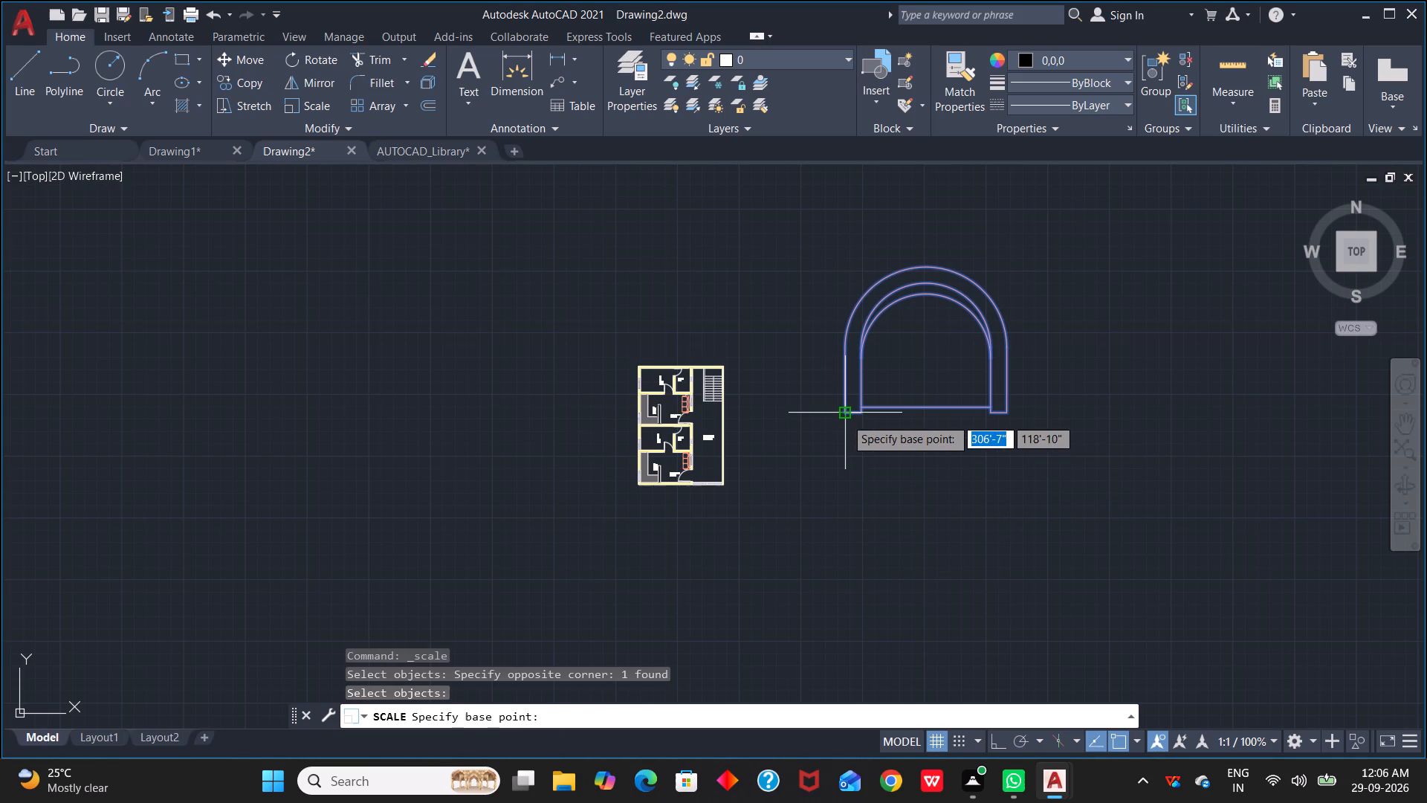
left_click(845, 418)
key("r")
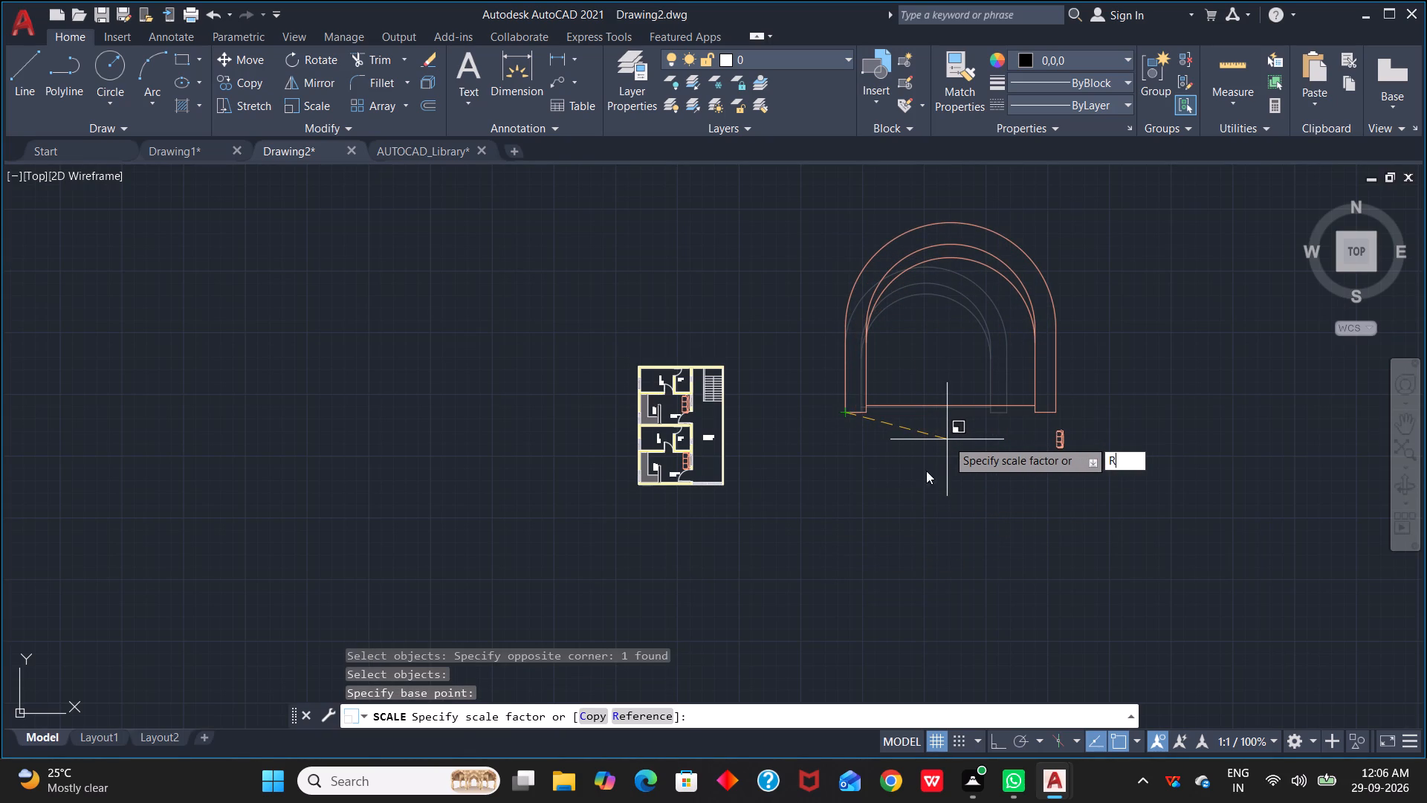
key("space")
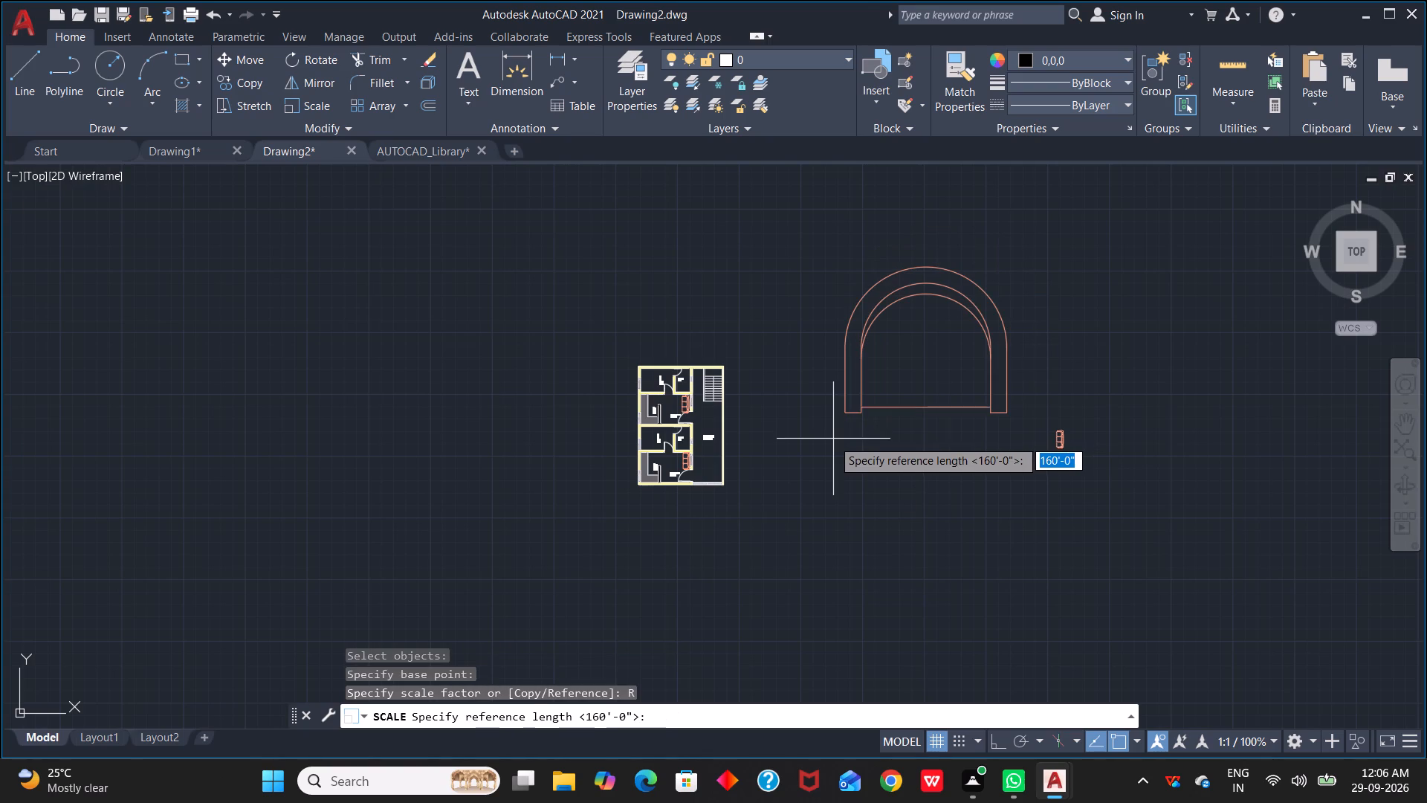
left_click(847, 419)
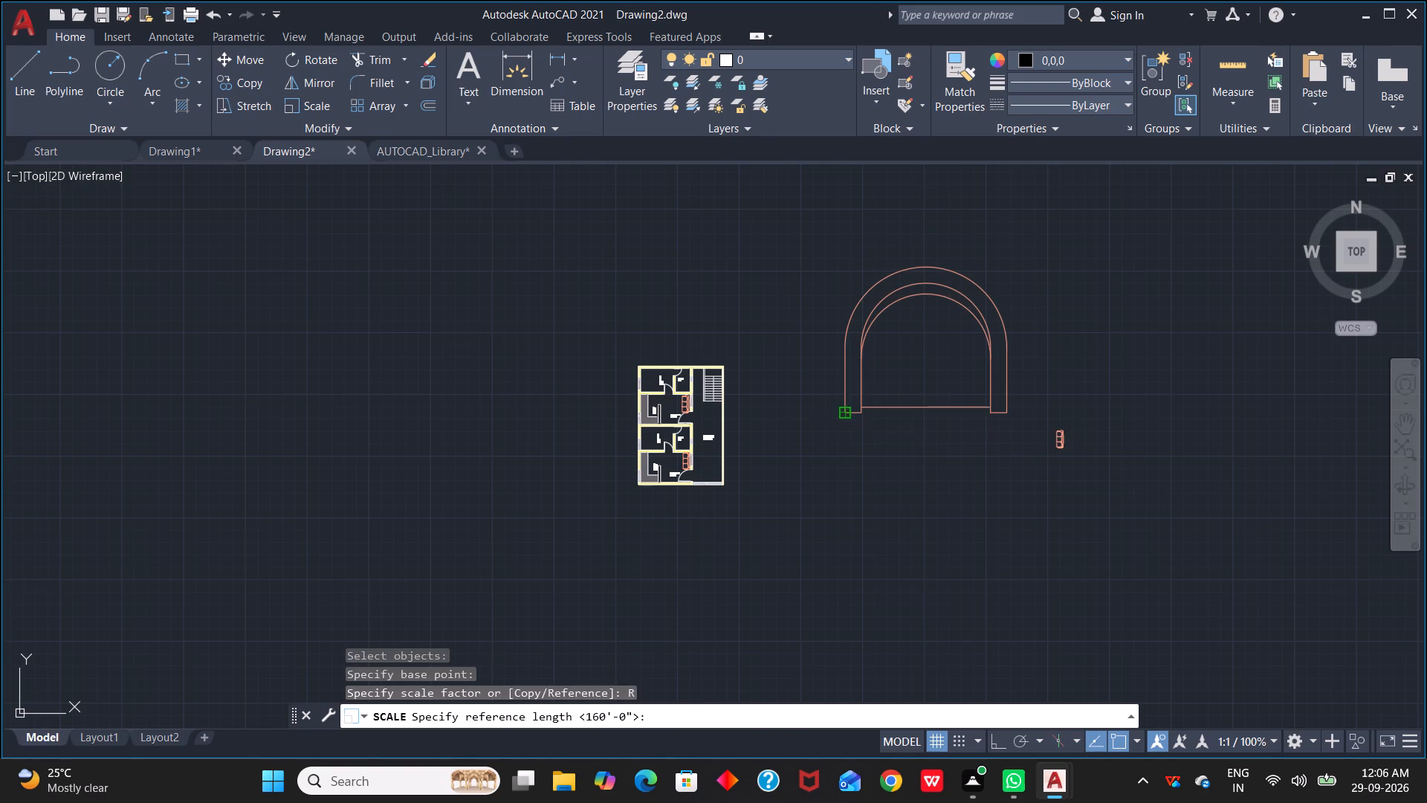
scroll(997, 416, "up", 2)
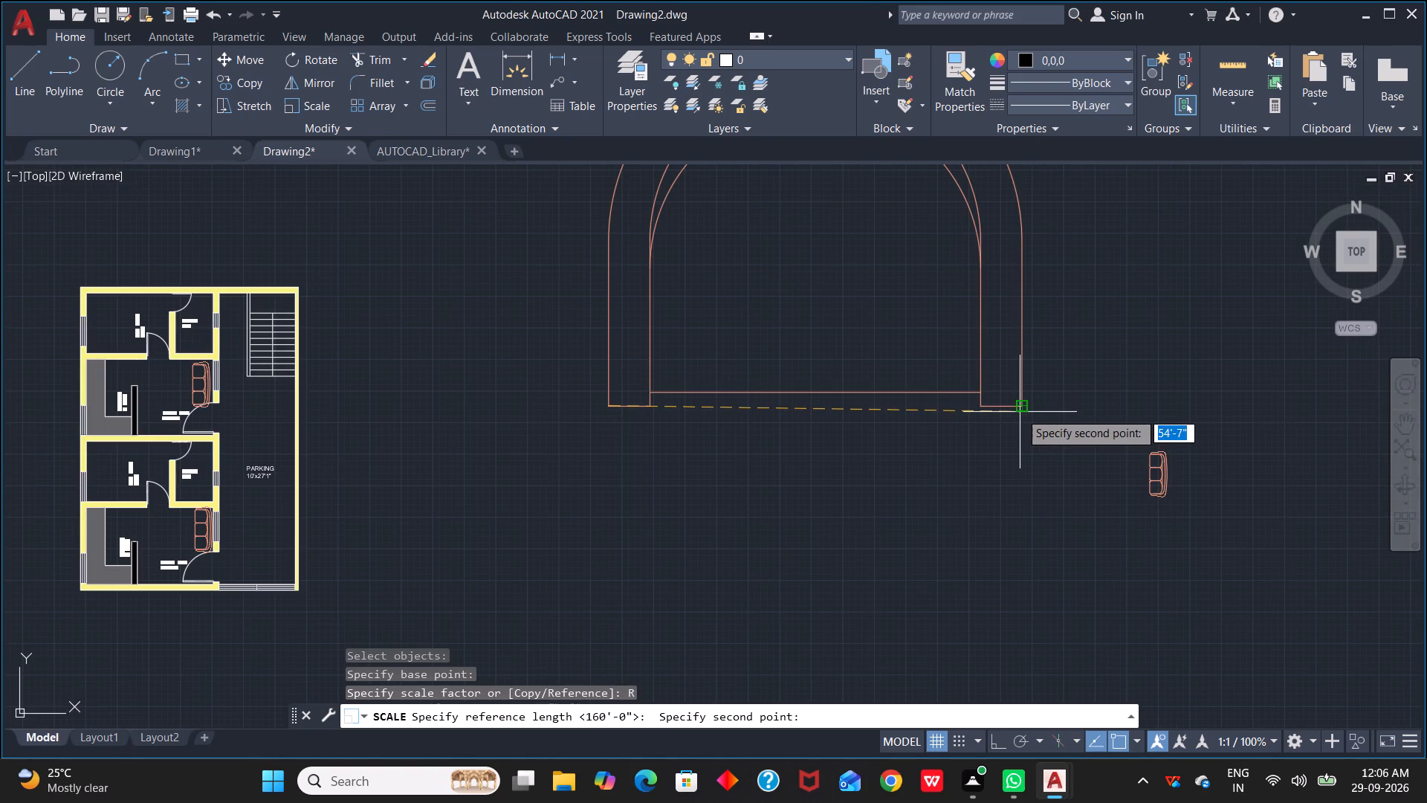
left_click(1020, 412)
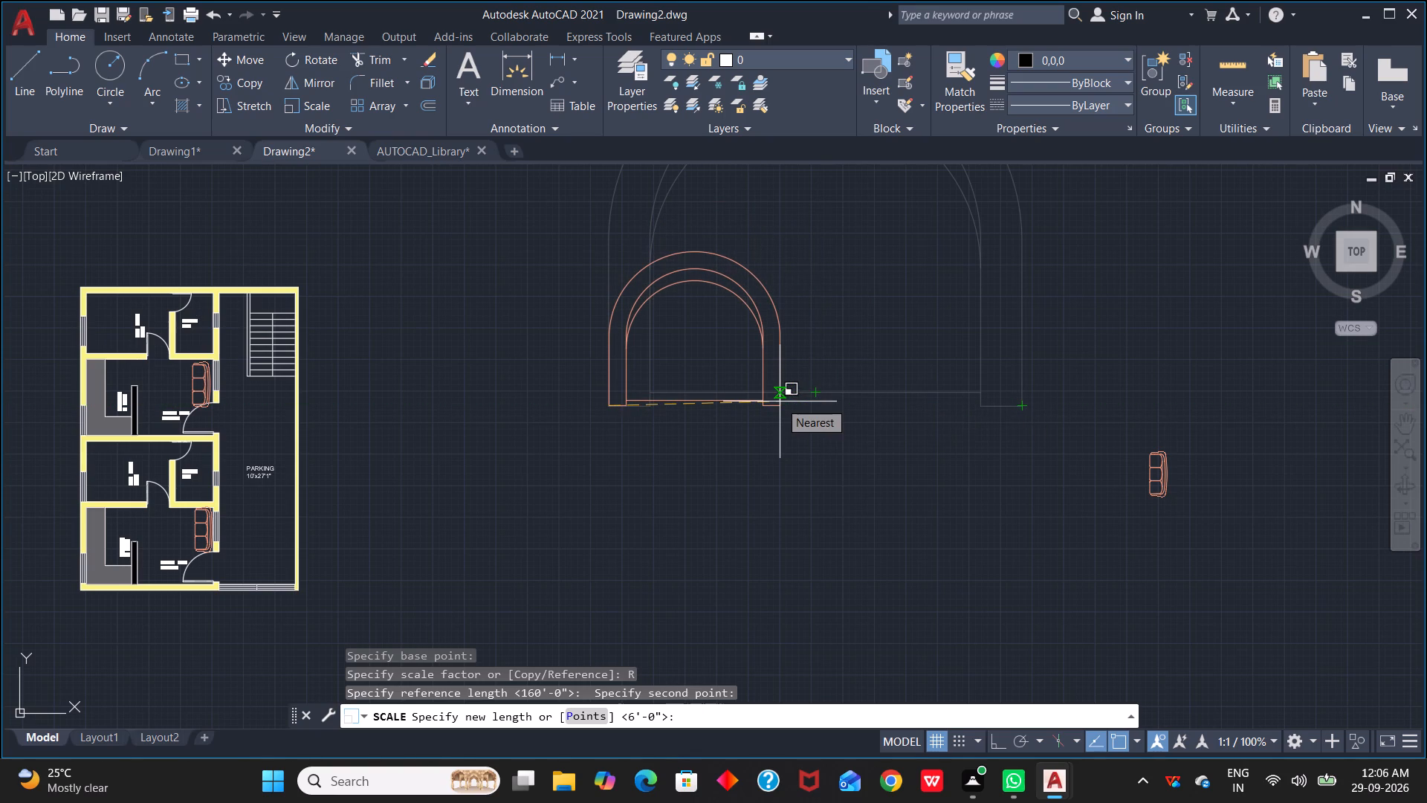
type("2.5")
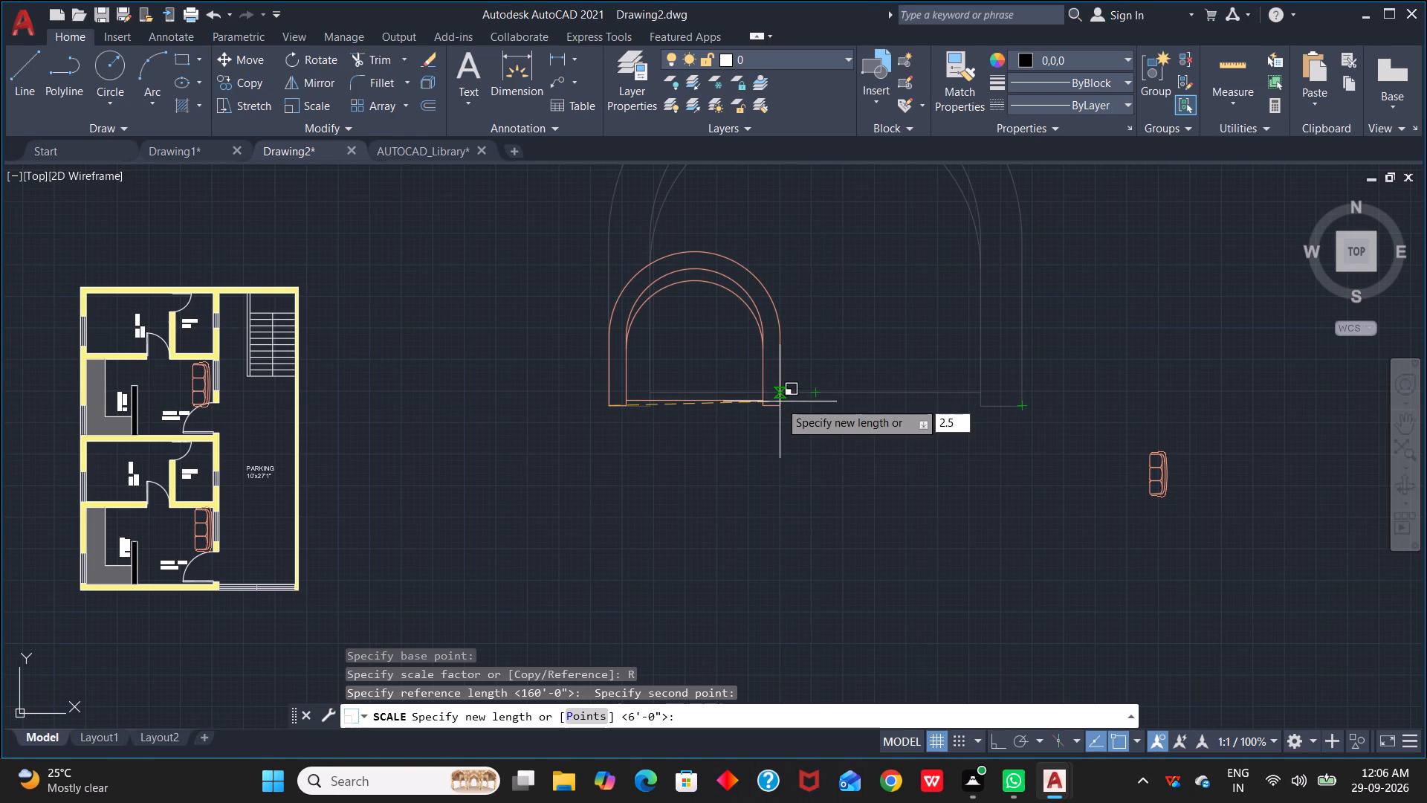
key("apostrophe")
key("Return")
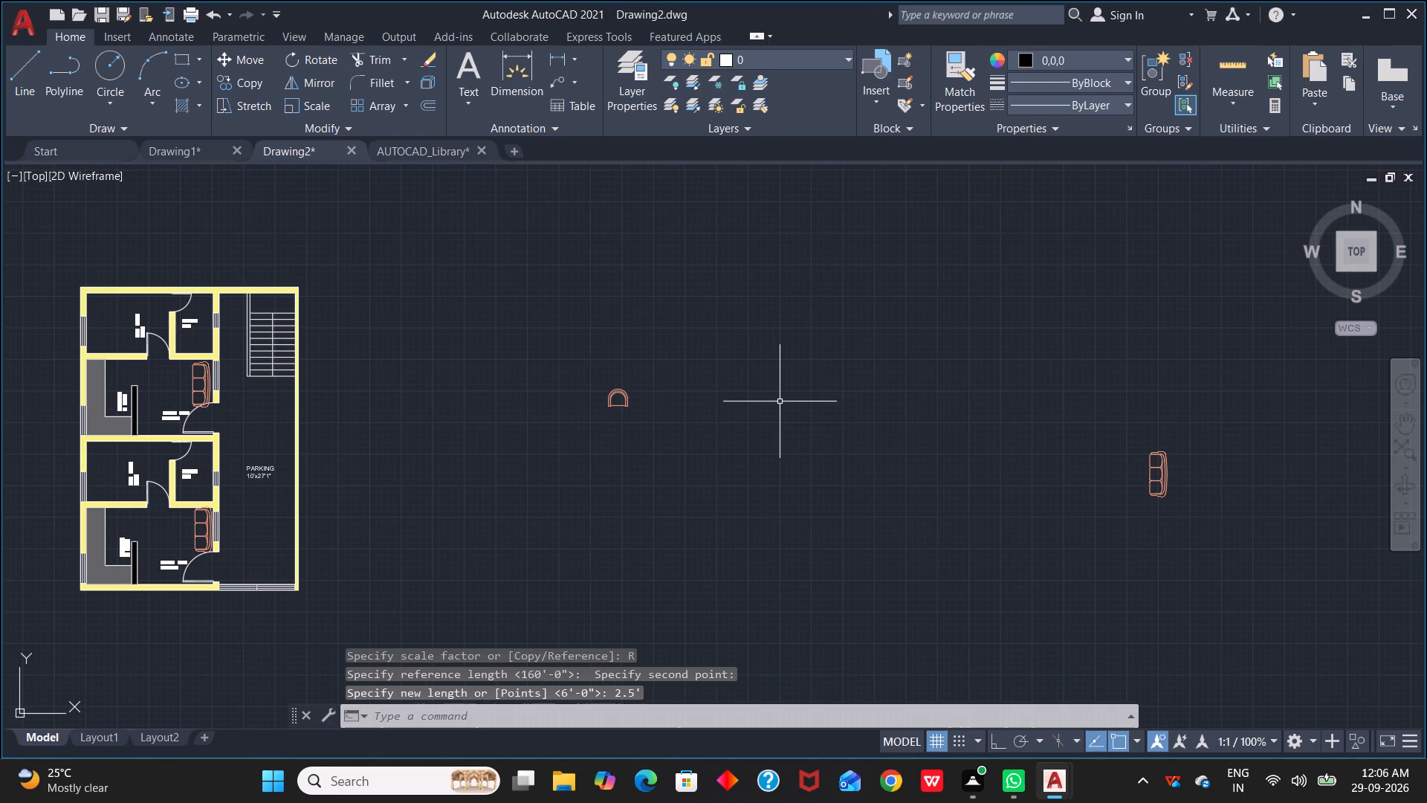
Rotate the armchair 90° counterclockwise about its front corner with Ortho on, so that its open side faces the sofas.
left_click(612, 403)
key("r")
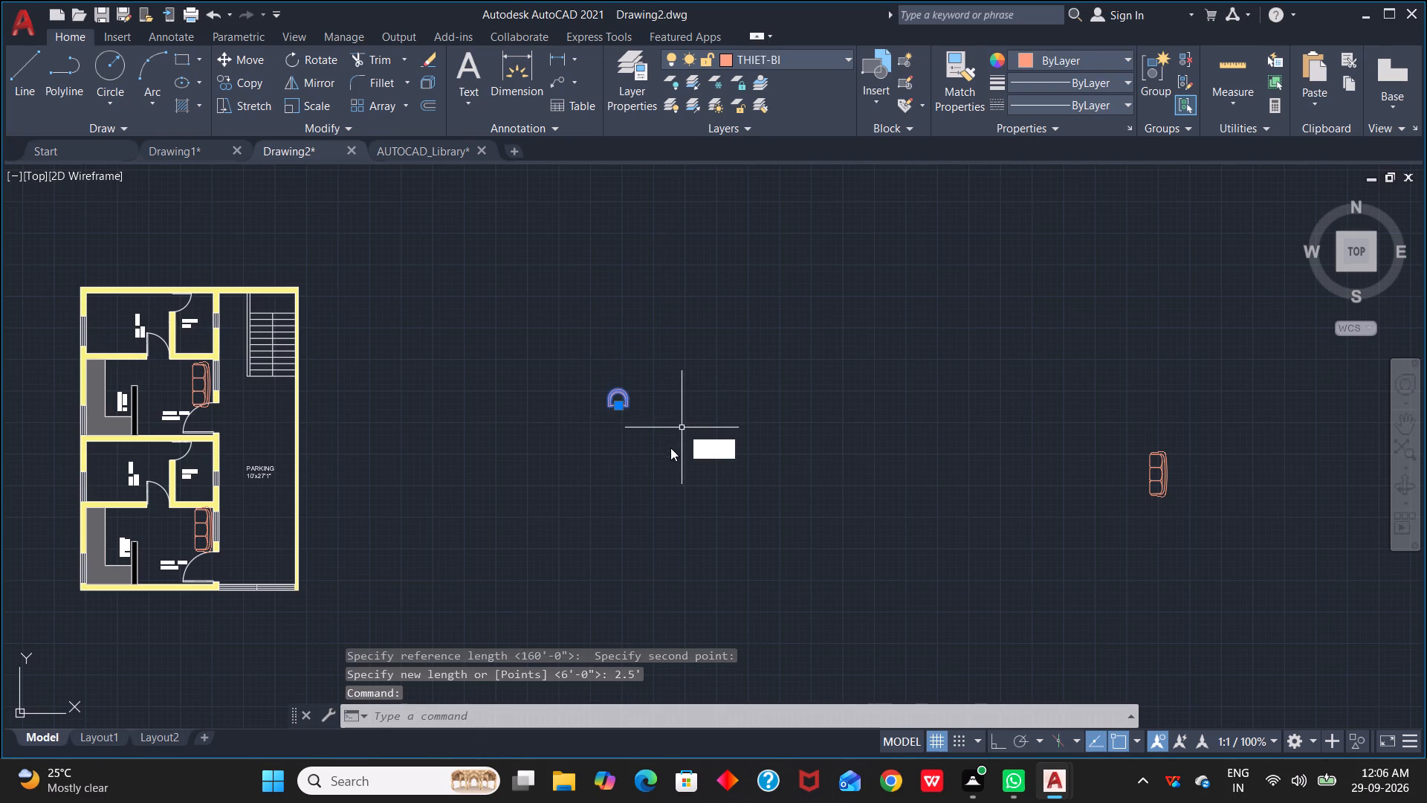
type("O")
key("space")
scroll(611, 406, "up", 4)
left_click(587, 406)
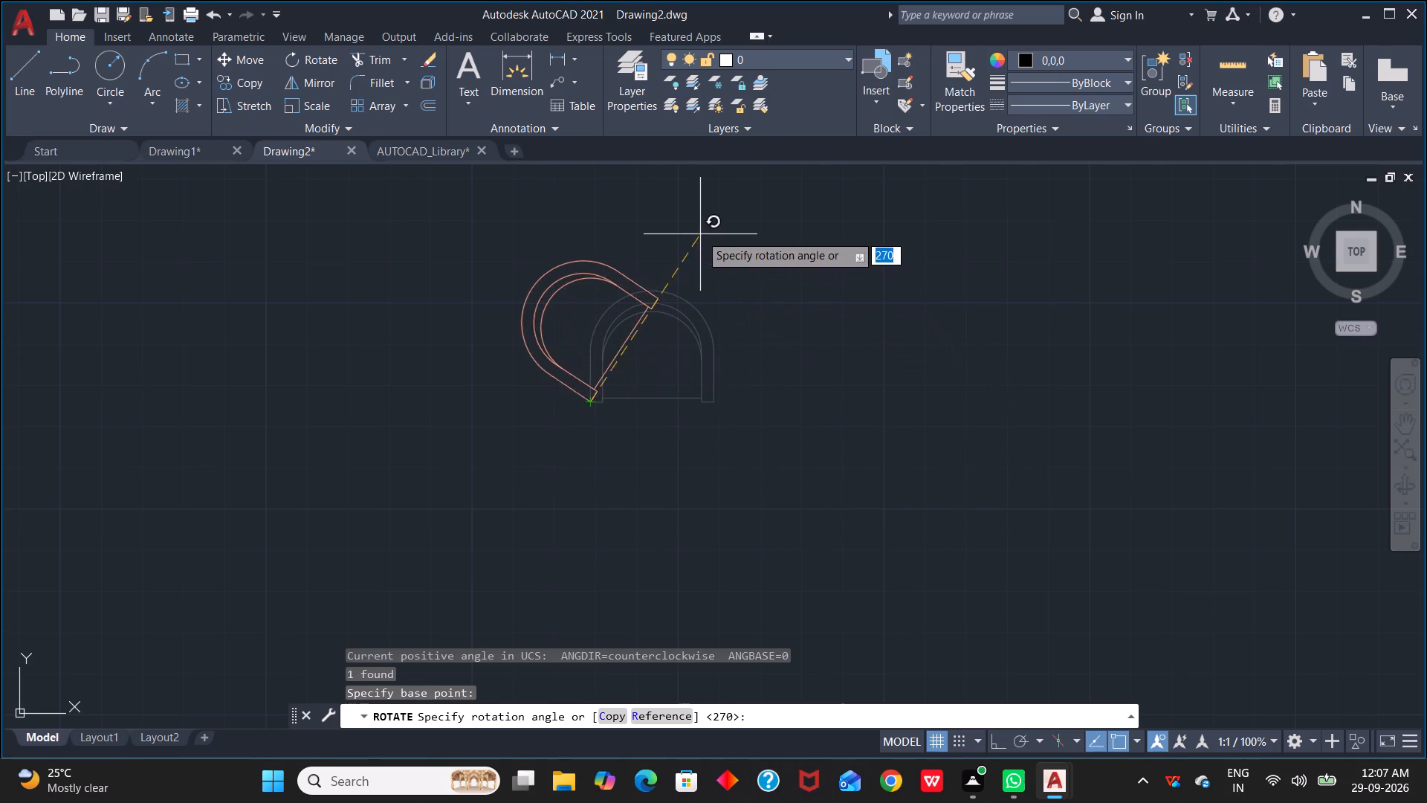
key("F8")
left_click(588, 167)
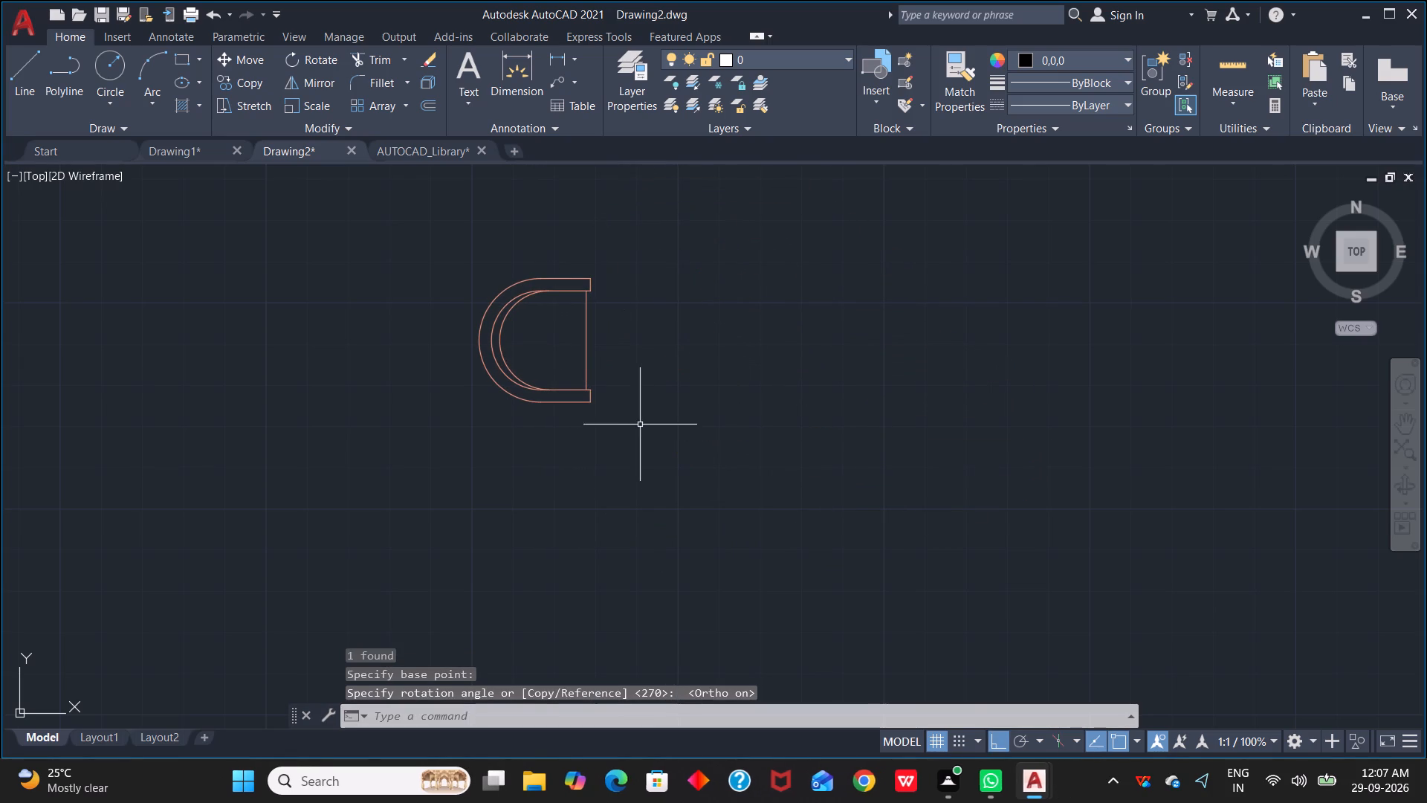
Copy the rotated armchair twice into the lower unit's living hall, one above the other beside the black kitchen partition, with Ortho off.
scroll(633, 424, "down", 3)
middle_click_drag(633, 424, 855, 512)
left_click(791, 452)
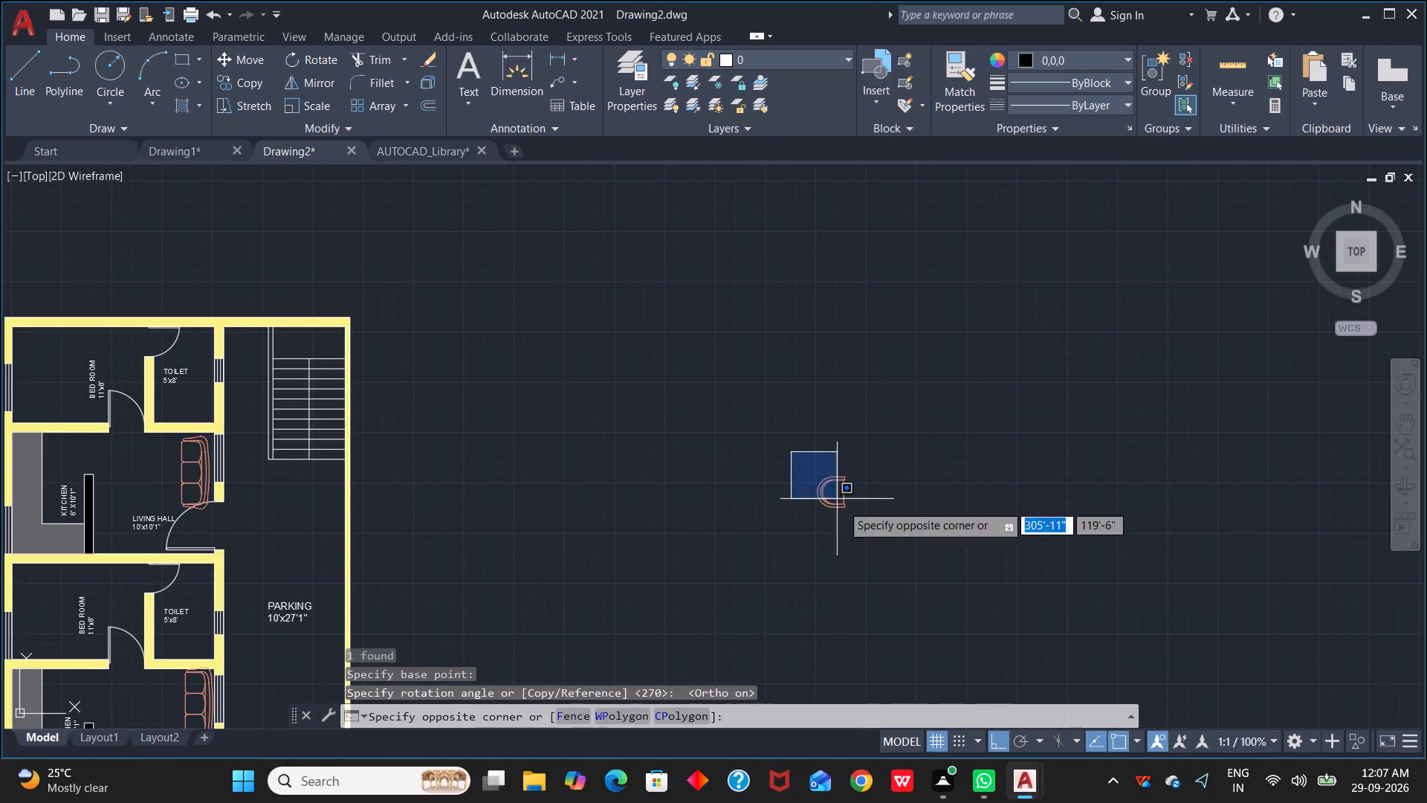
left_click(864, 548)
key("c")
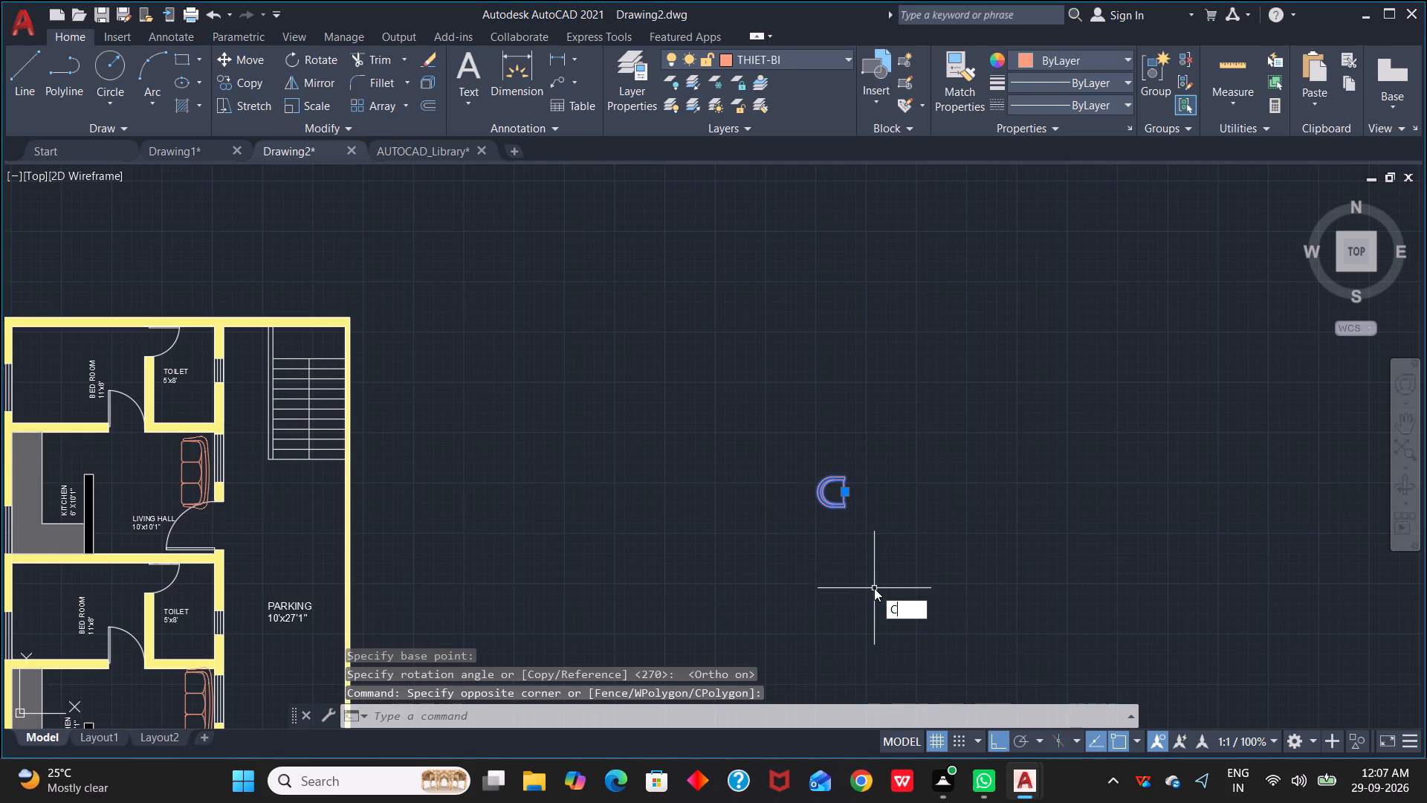
key("o")
key("space")
scroll(843, 503, "up", 6)
left_click(863, 527)
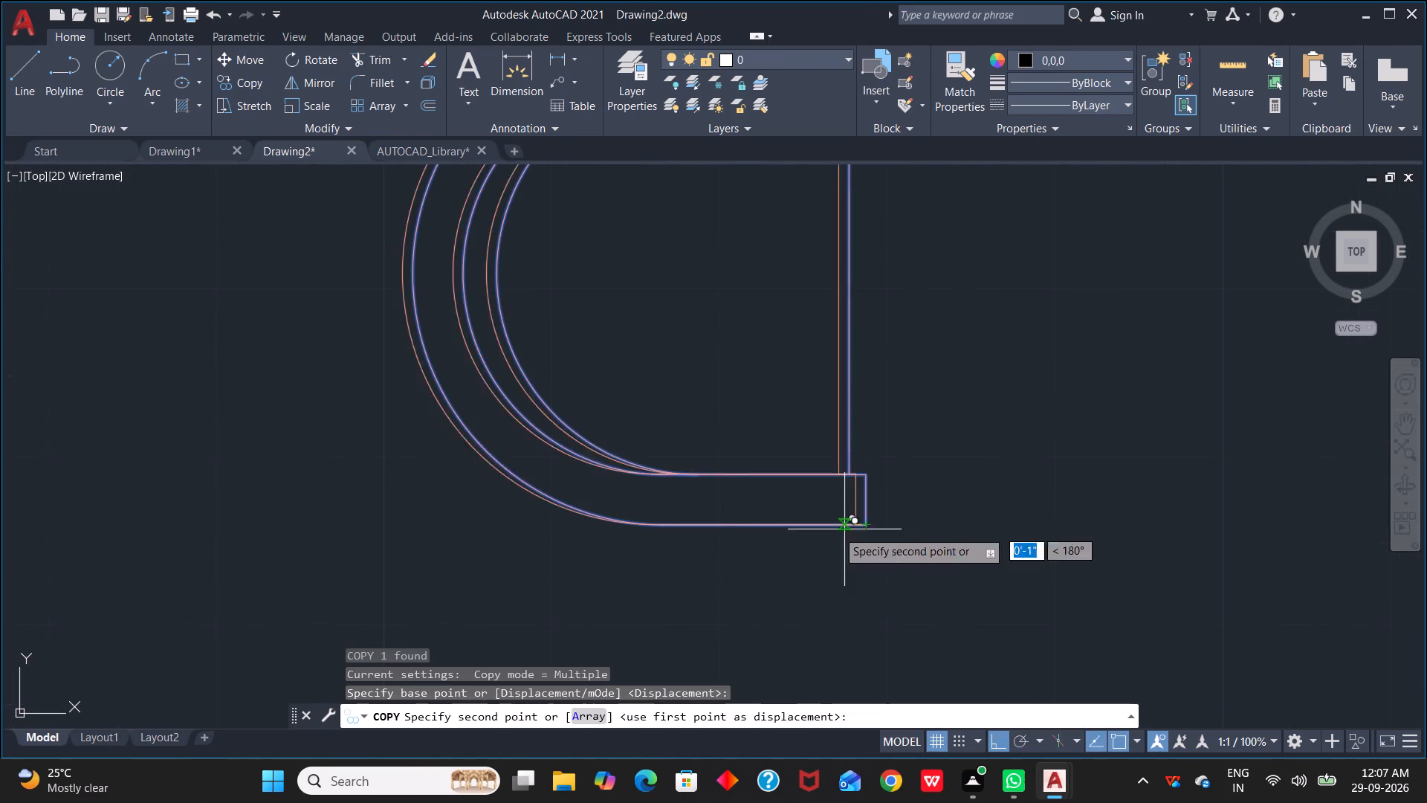
key("F8")
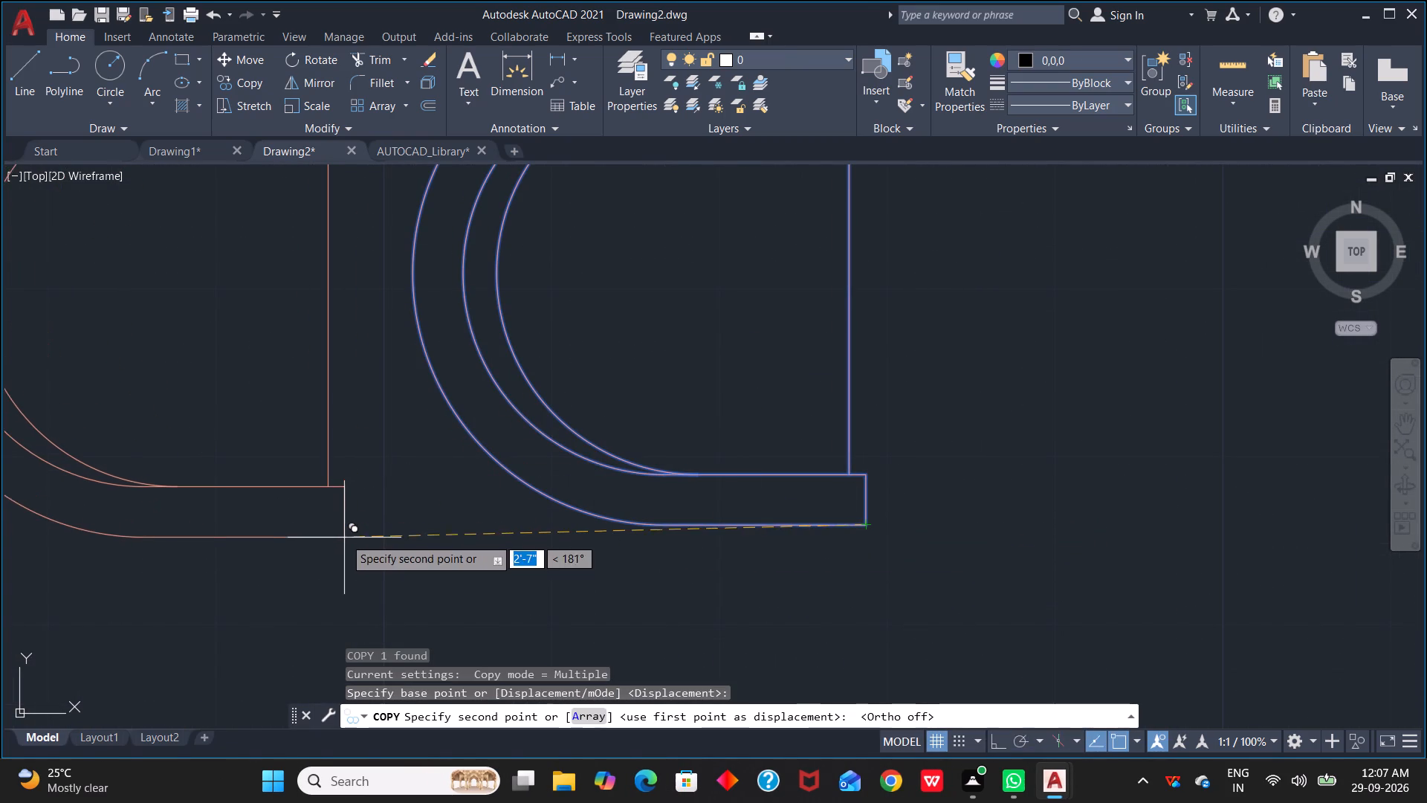
scroll(366, 547, "down", 2)
middle_click_drag(366, 547, 676, 510)
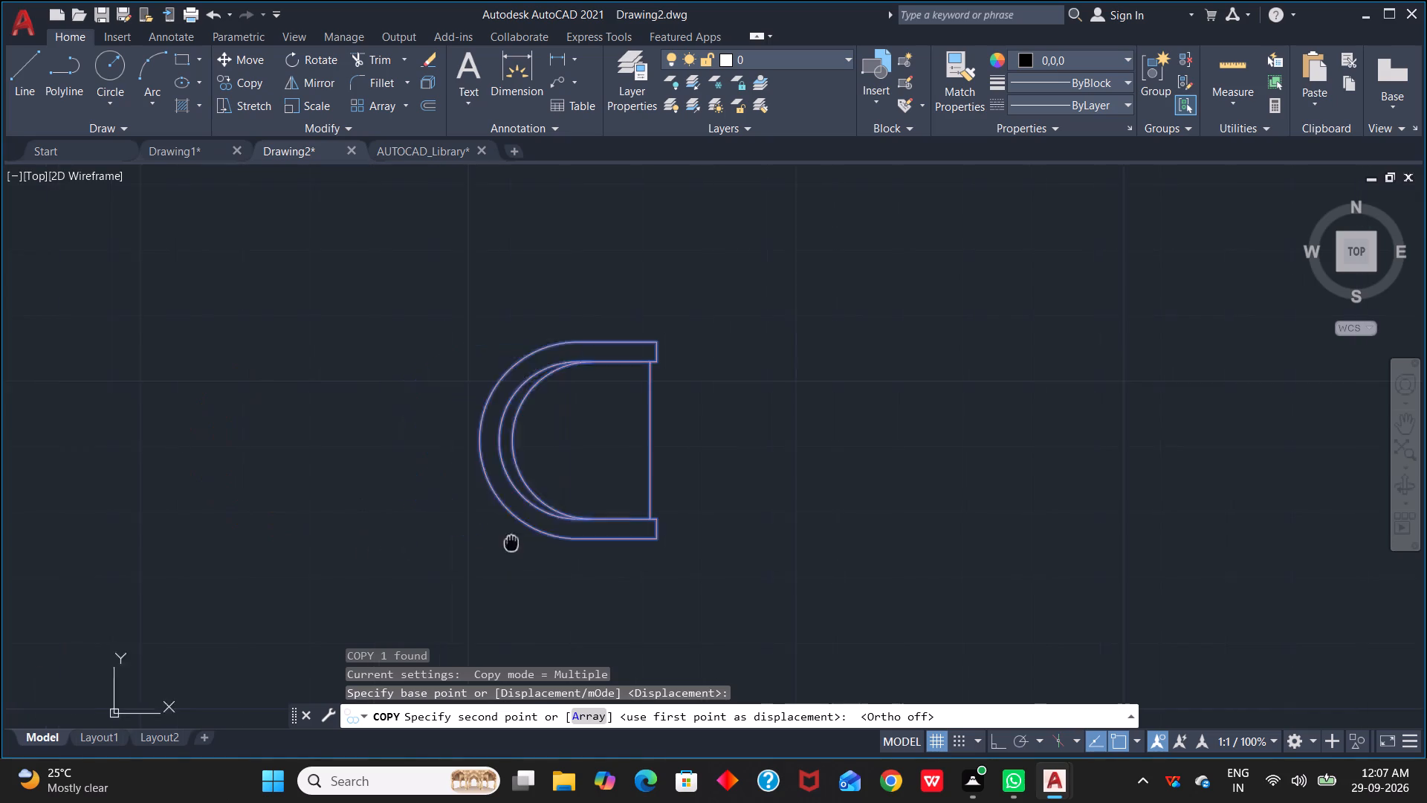
middle_click_drag(676, 510, 1014, 422)
scroll(846, 477, "down", 4)
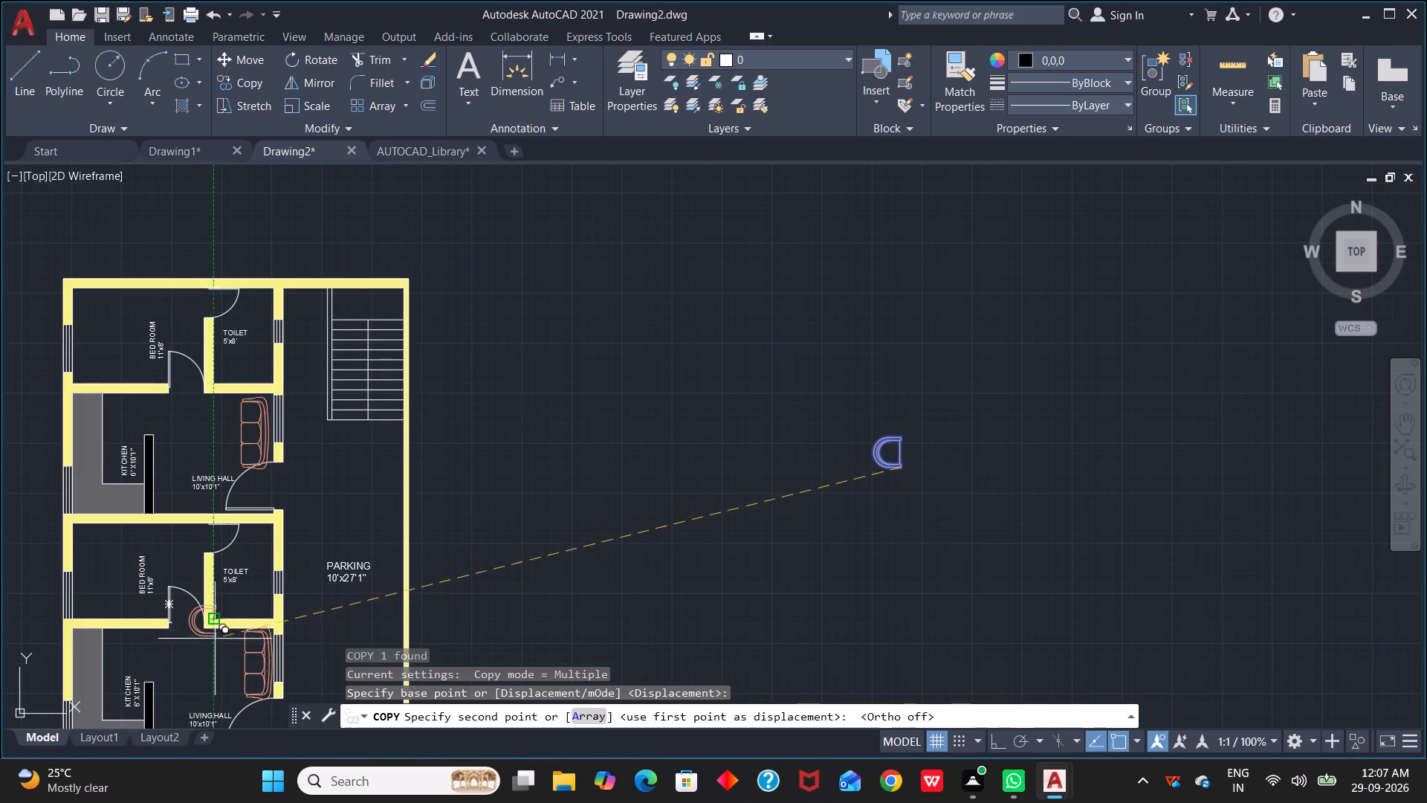
scroll(207, 680, "up", 2)
middle_click_drag(201, 680, 404, 492)
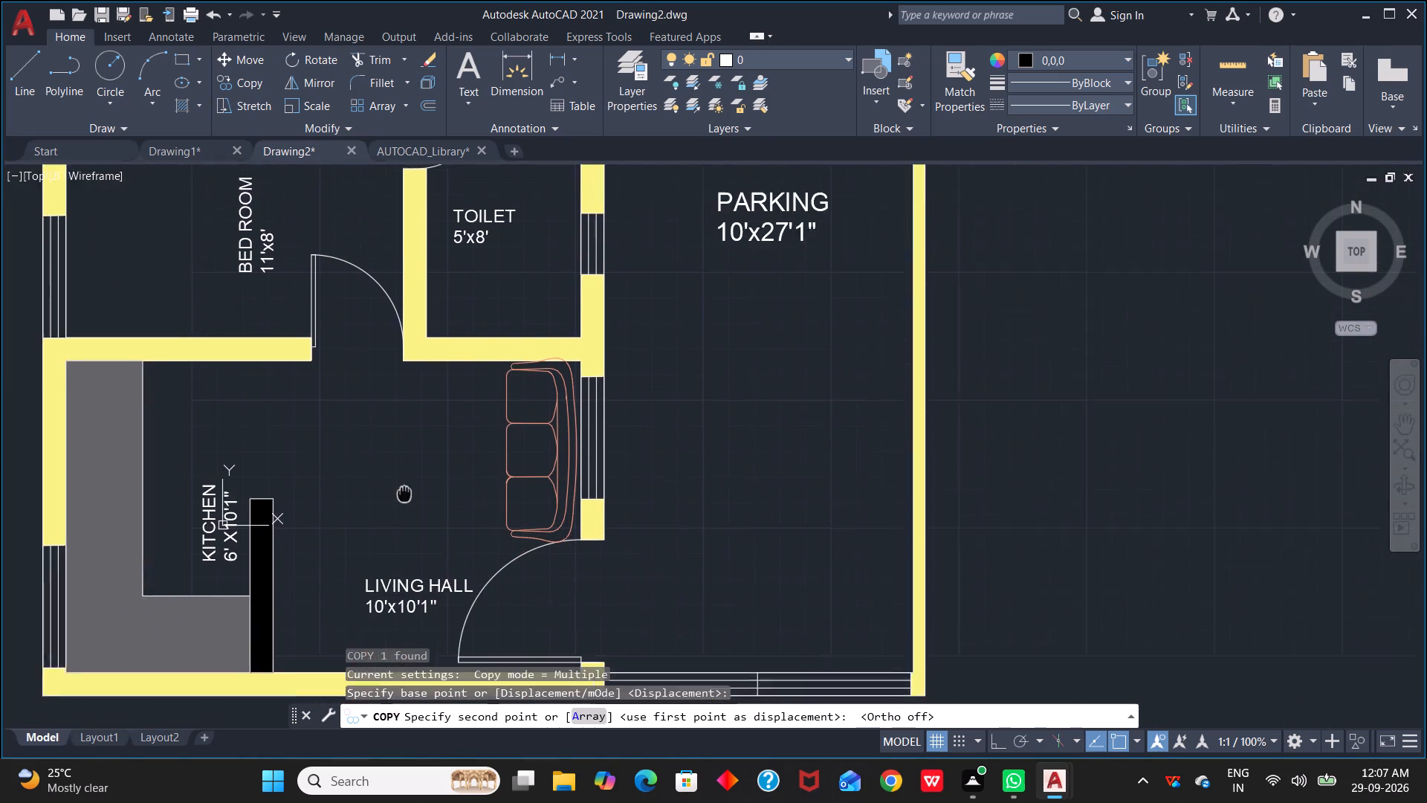
middle_click_drag(404, 492, 473, 451)
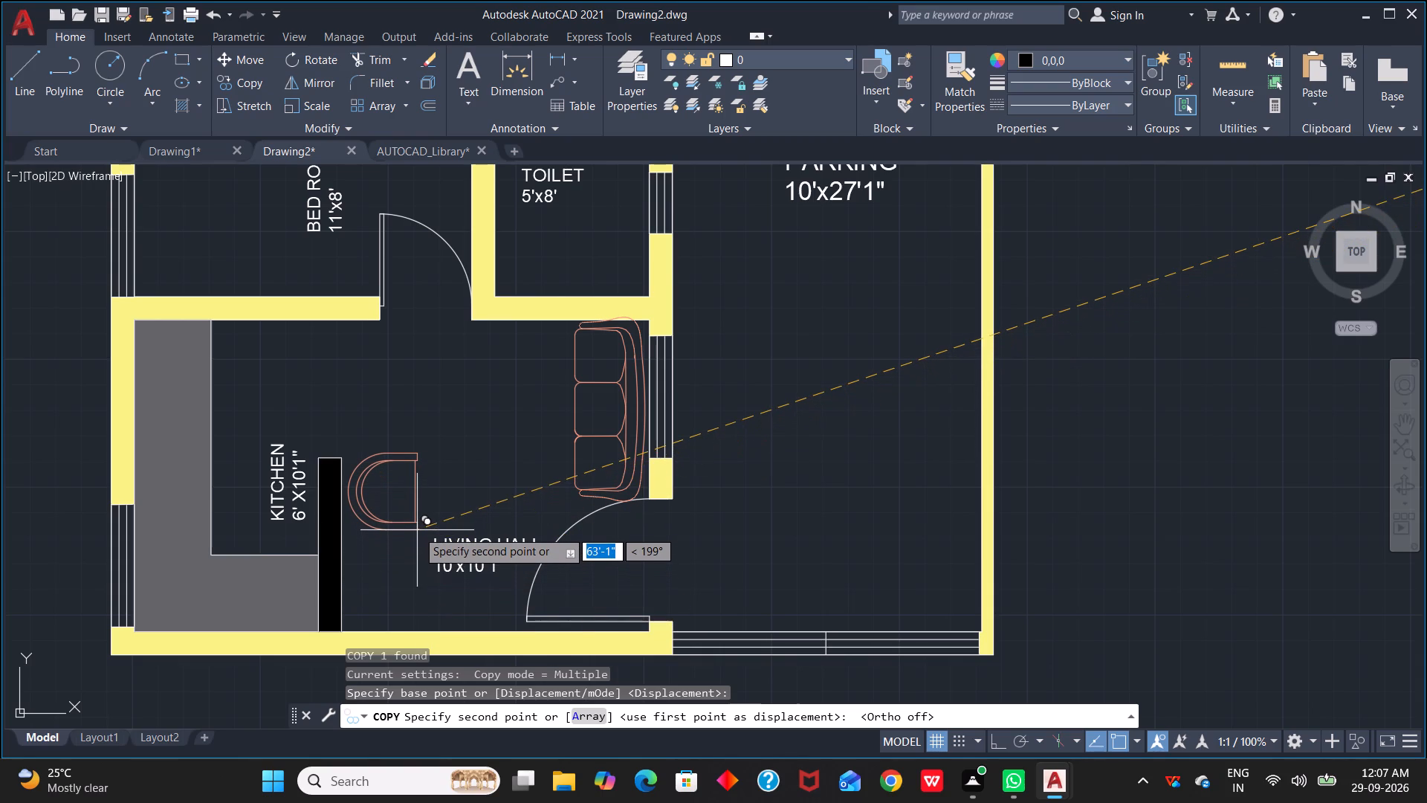
left_click(417, 530)
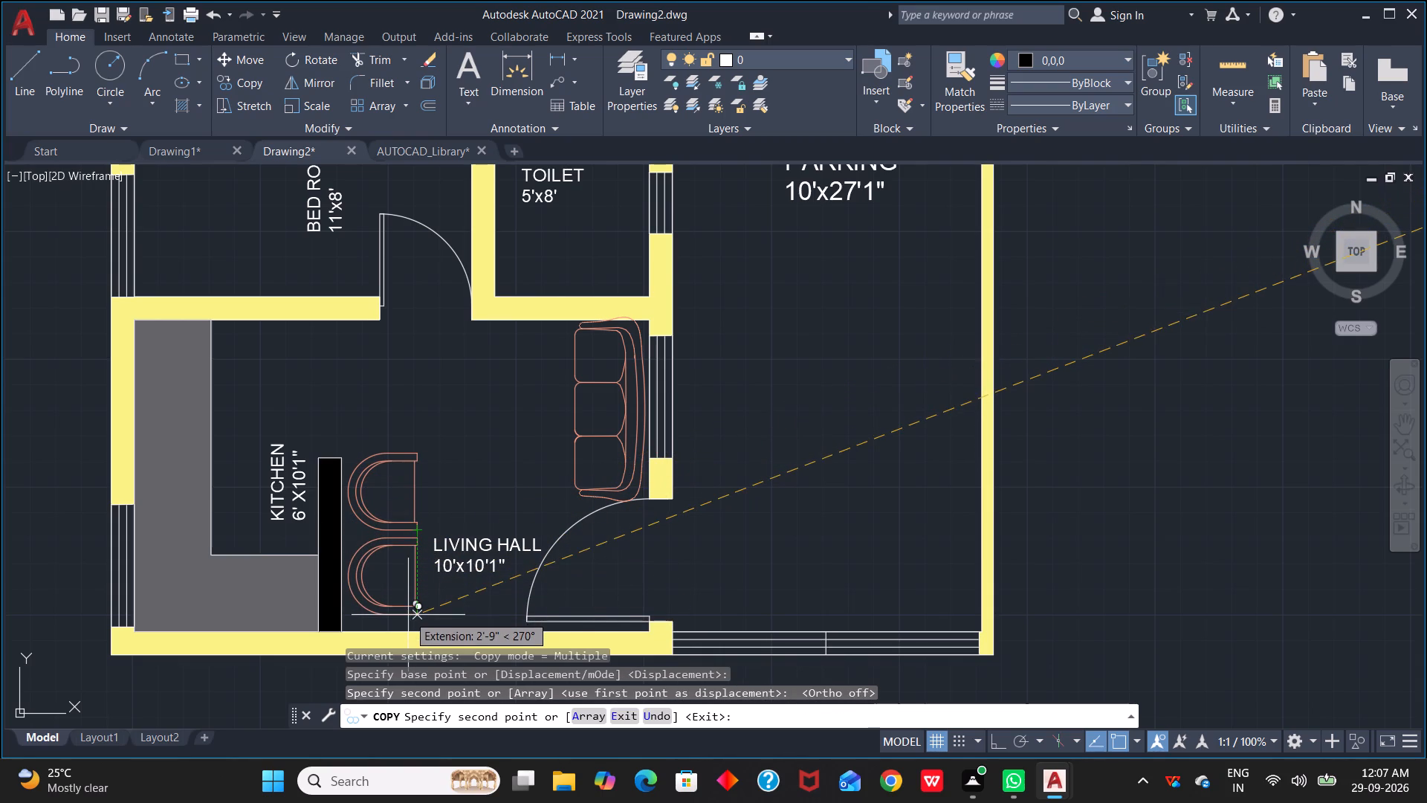
left_click(408, 615)
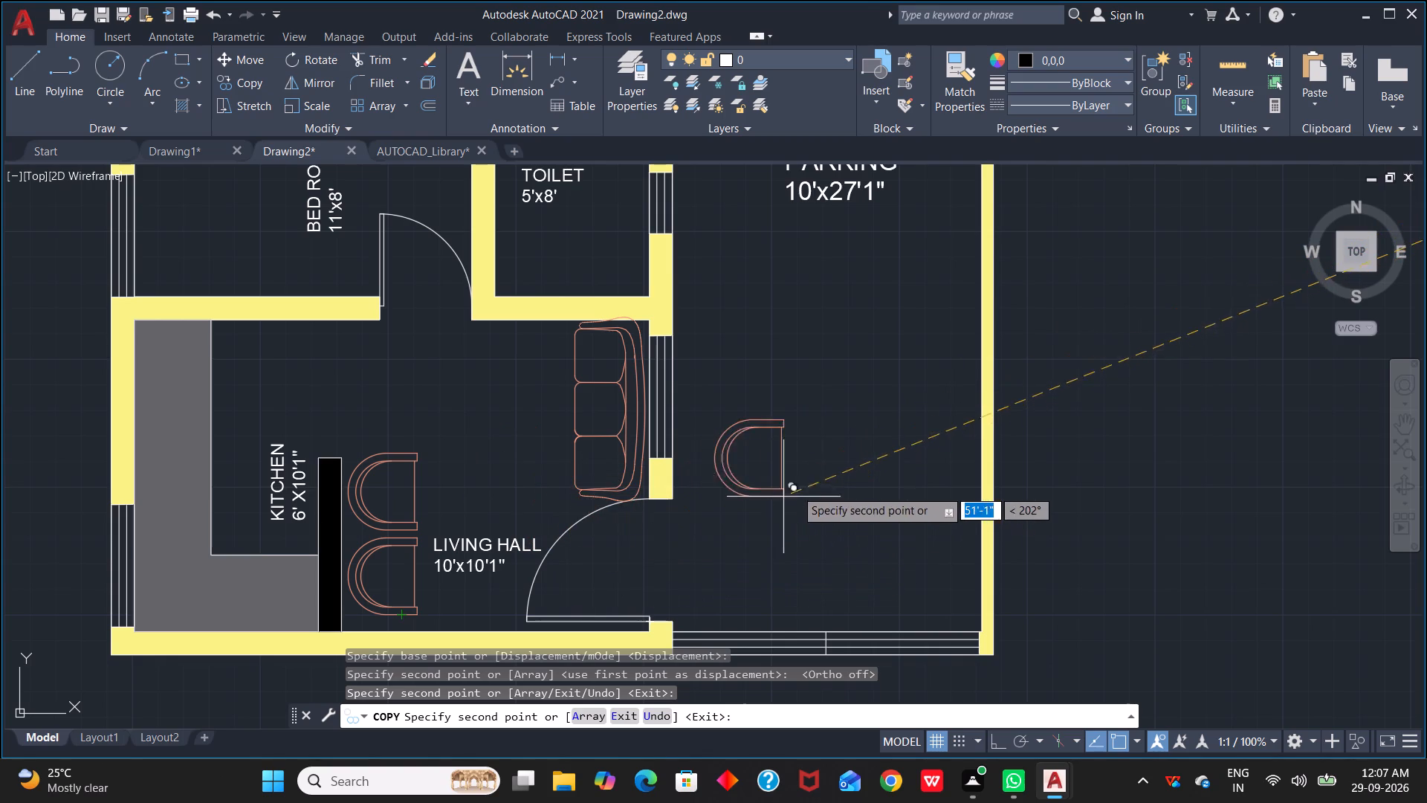
Copy the rotated armchair twice more into the upper unit's living hall, one above the other beside the black kitchen partition.
middle_click_drag(798, 494, 811, 683)
middle_click_drag(476, 270, 685, 752)
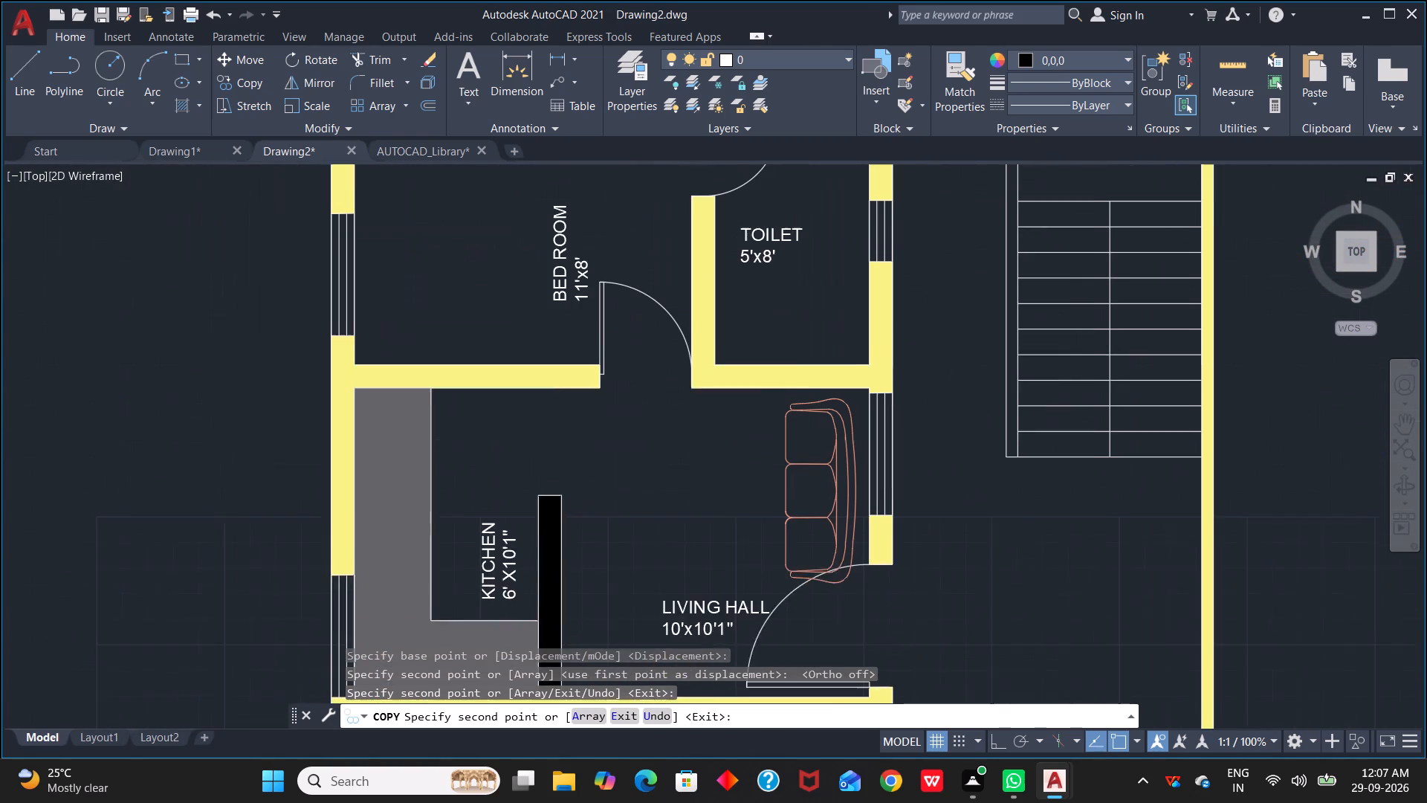
middle_click_drag(685, 752, 685, 753)
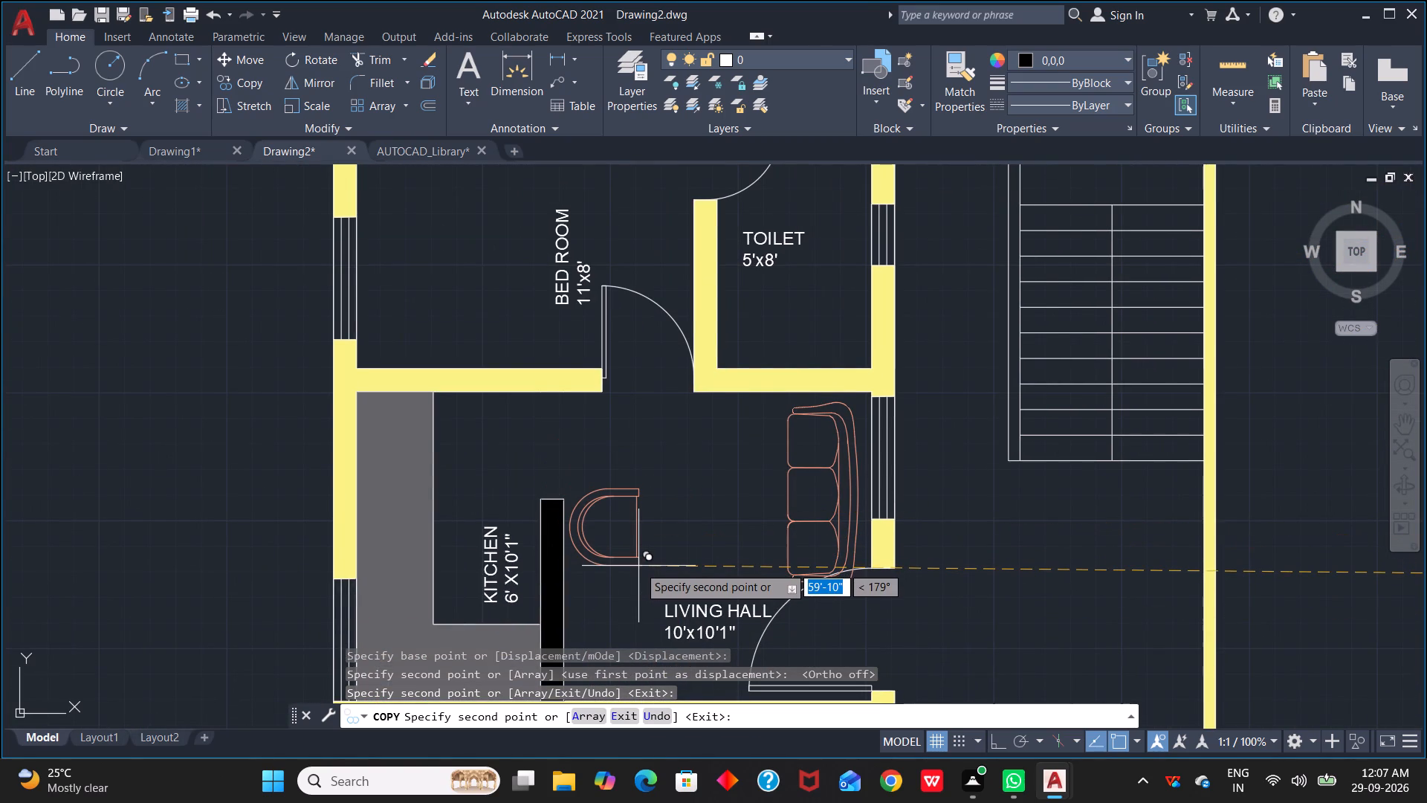
left_click(638, 566)
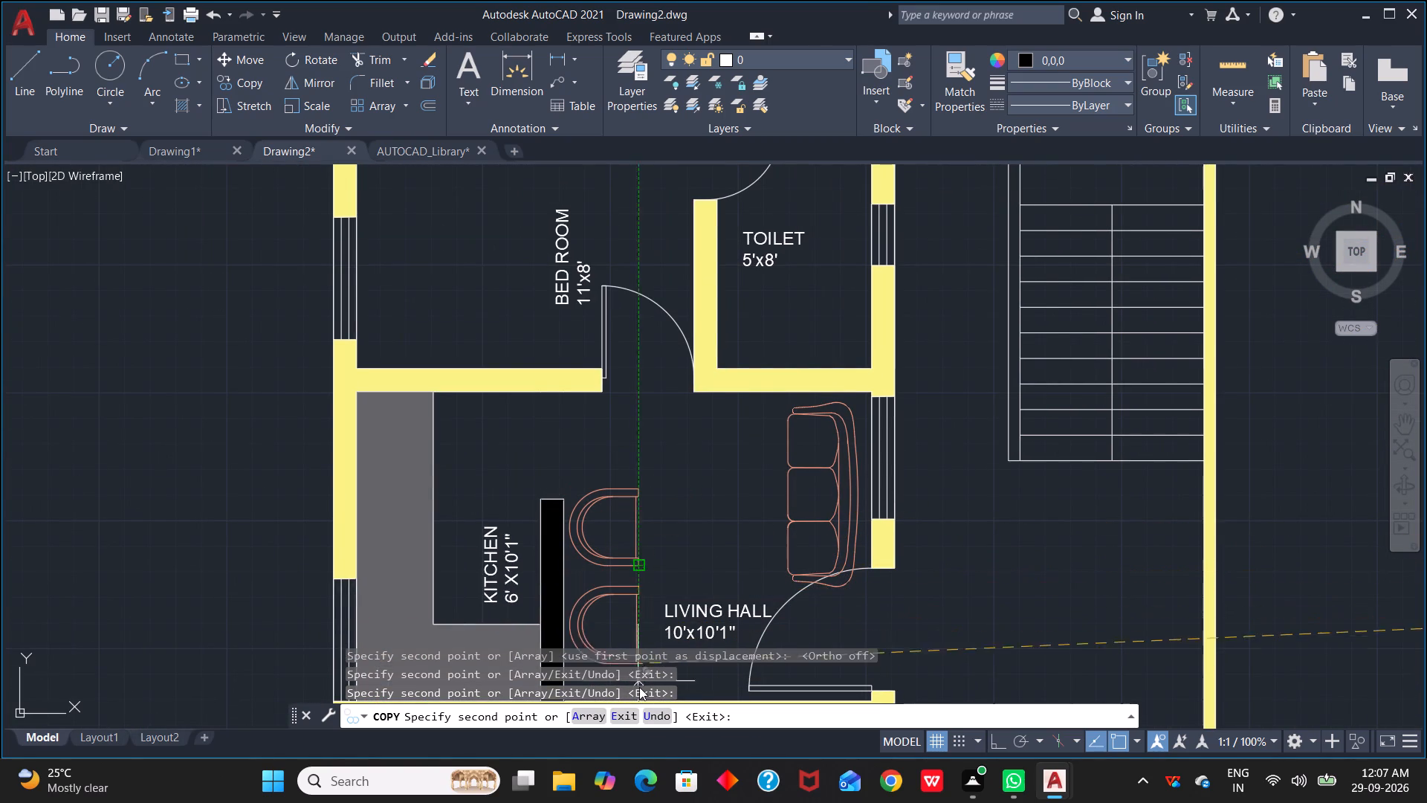
left_click(641, 648)
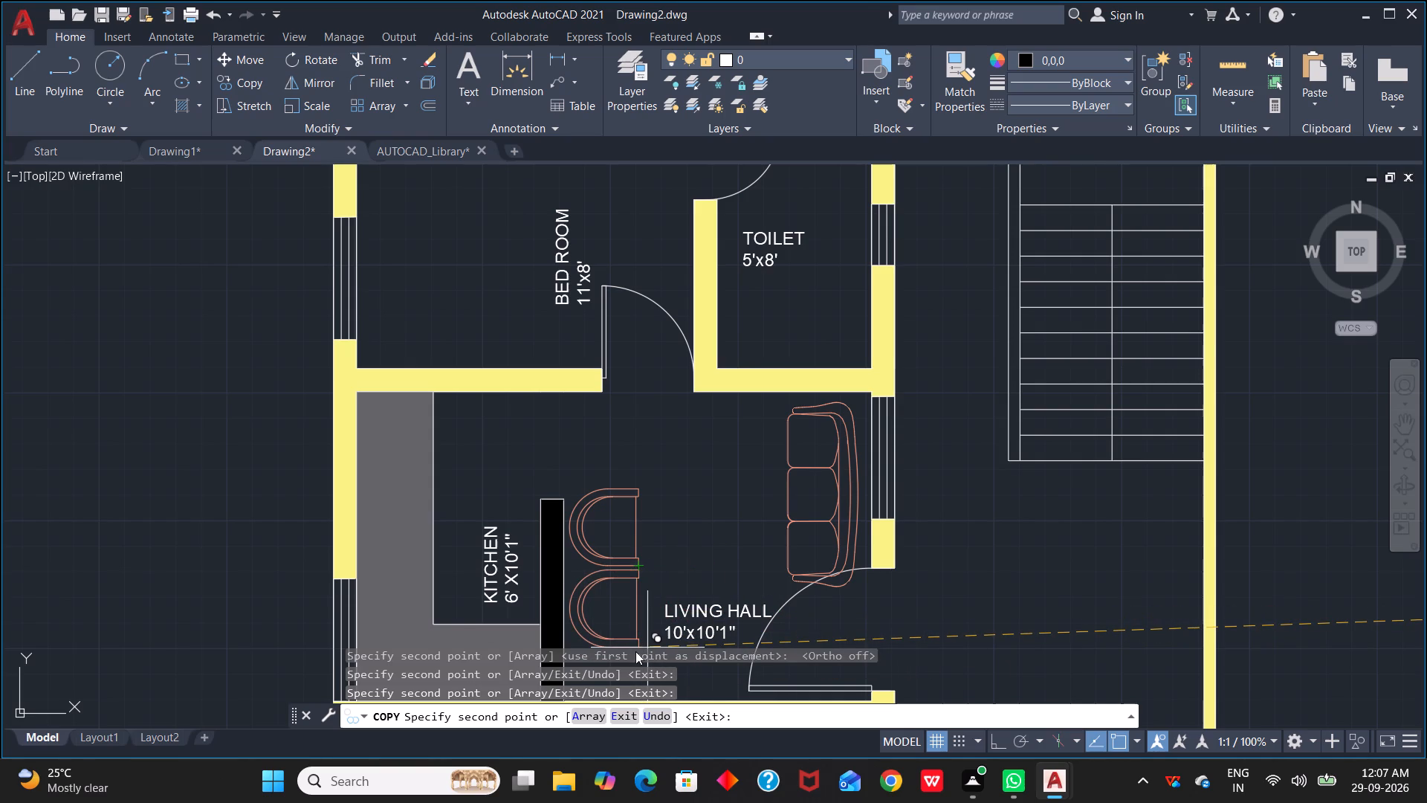
left_click(635, 651)
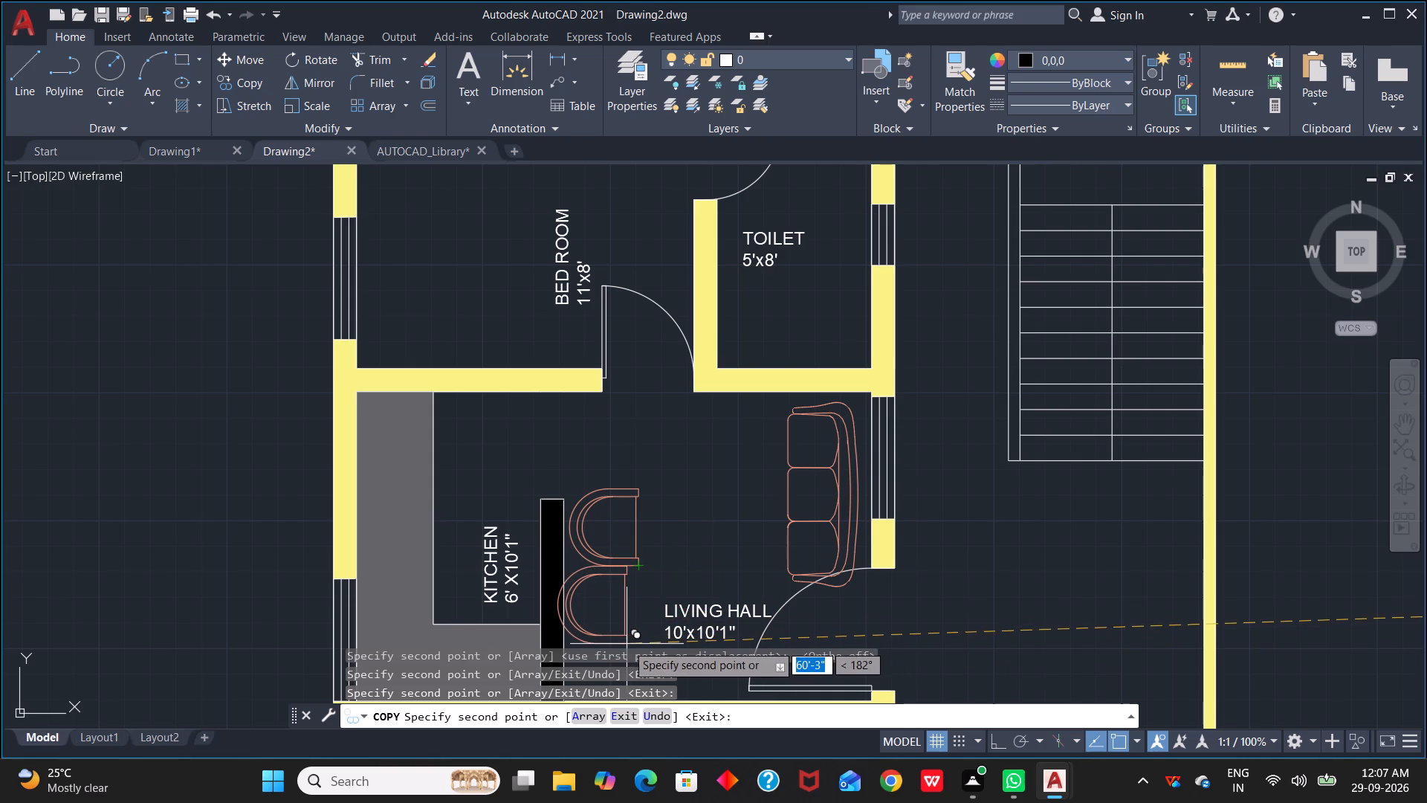
middle_click_drag(635, 650, 646, 600)
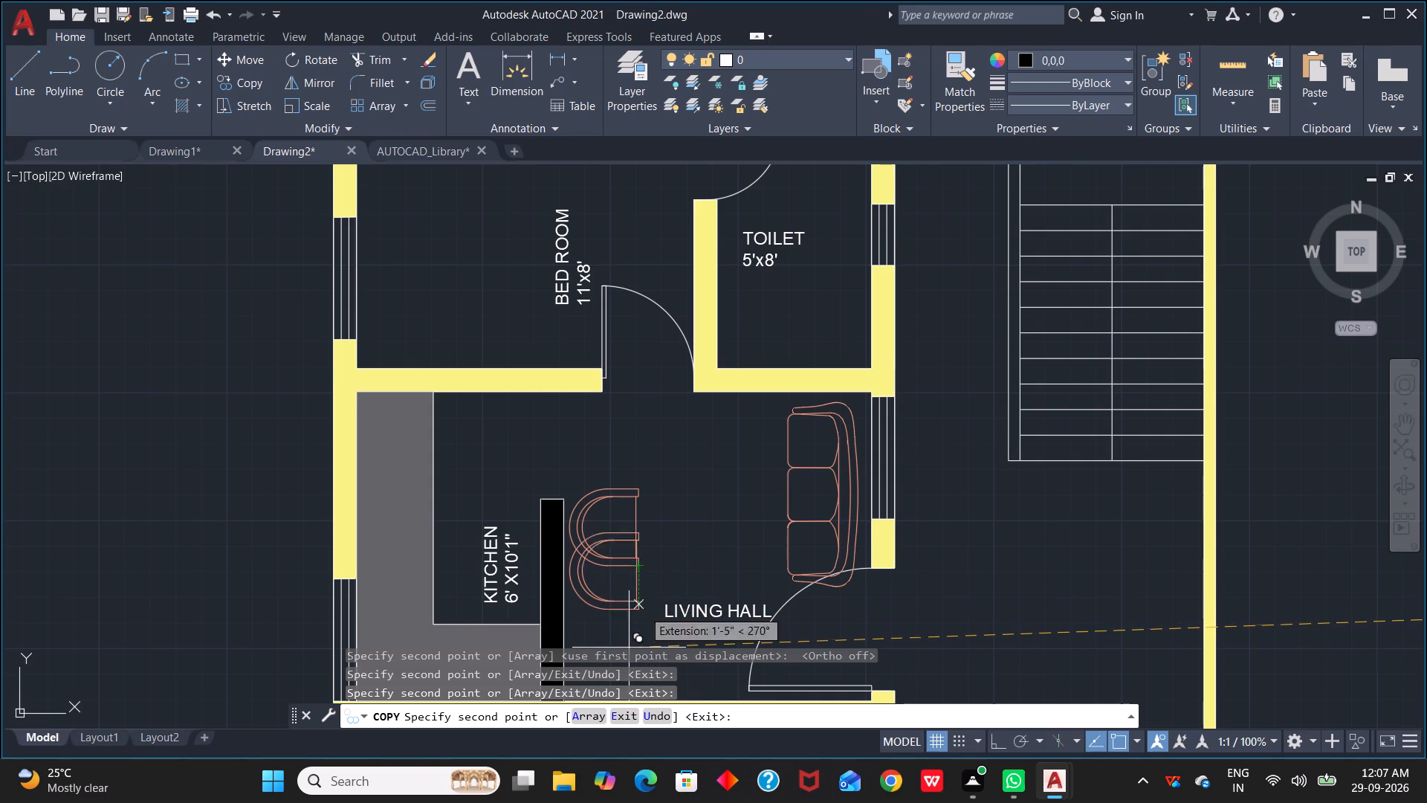
middle_click_drag(646, 600, 657, 558)
middle_click_drag(721, 541, 728, 383)
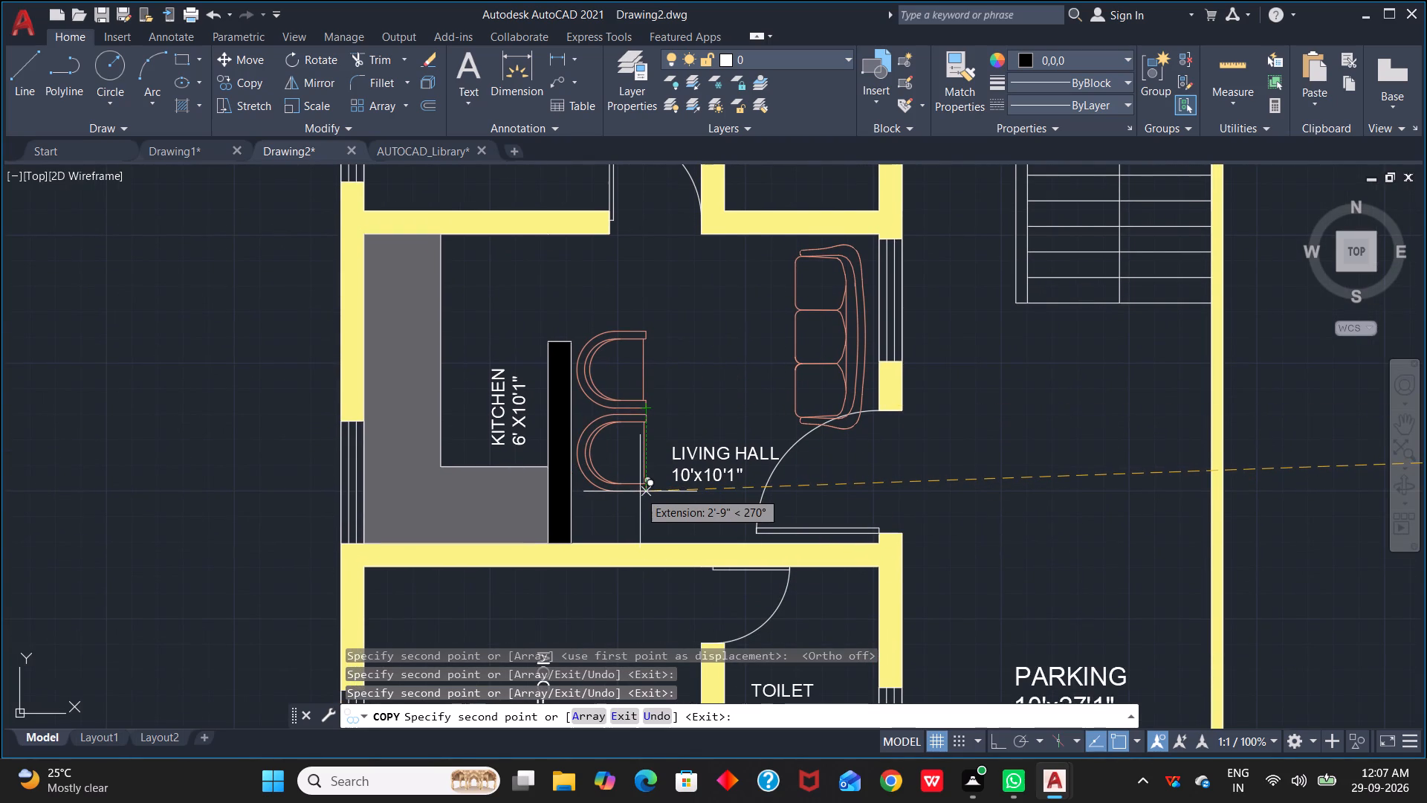
left_click(640, 491)
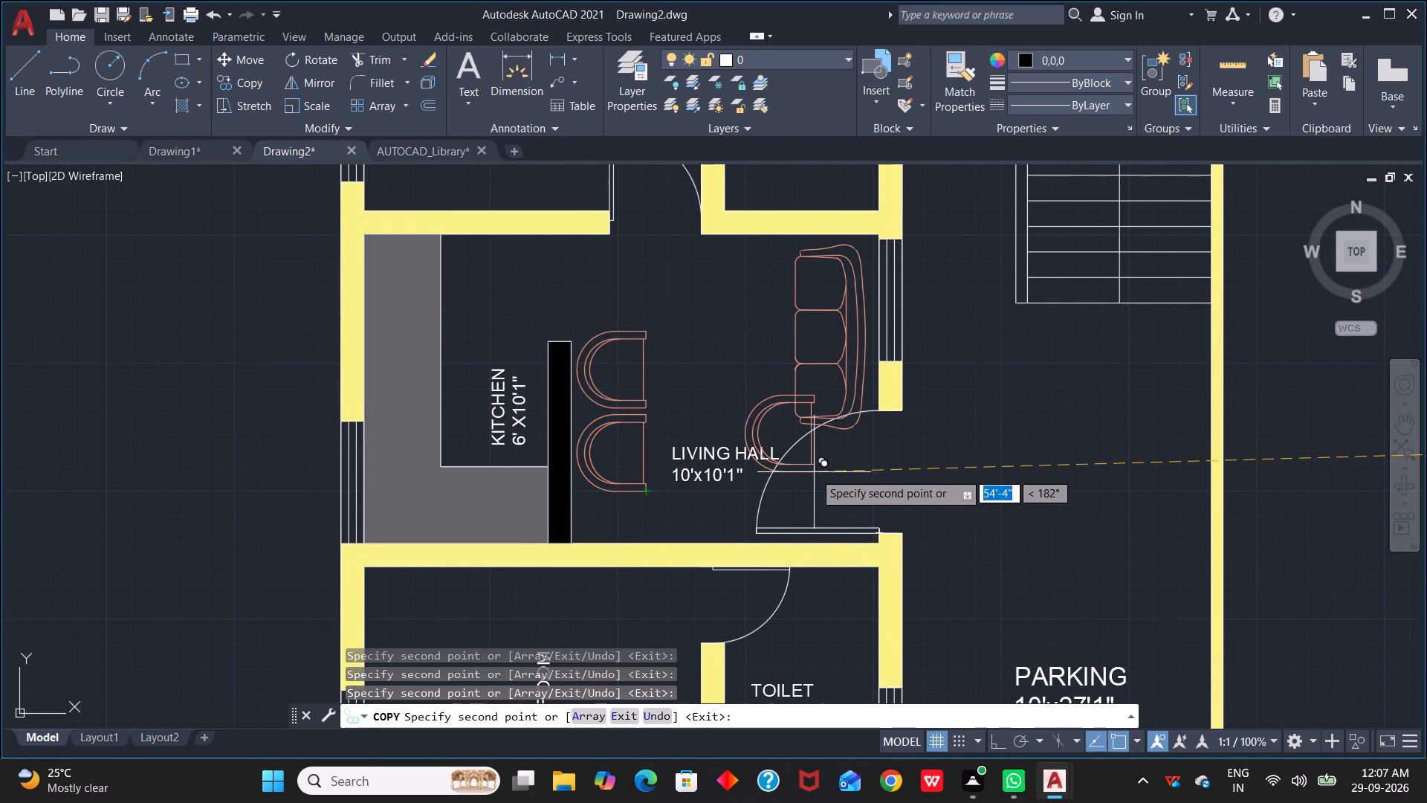
key("Escape")
Copy the double bed block with the red plaid cover and two bedside tables from the BED section of AUTOCAD_Library.
scroll(801, 471, "down", 2)
middle_click_drag(900, 486, 908, 463)
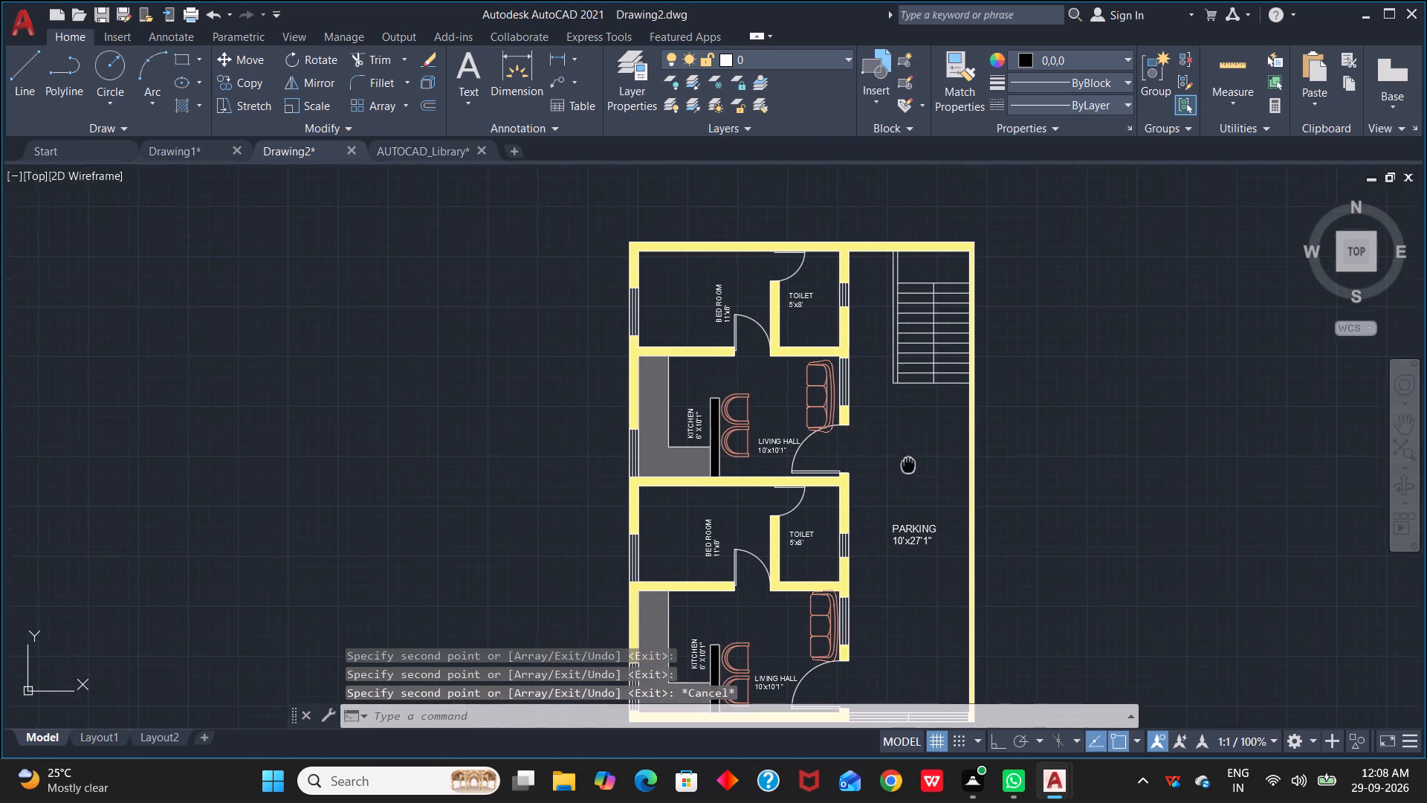
middle_click_drag(908, 463, 909, 462)
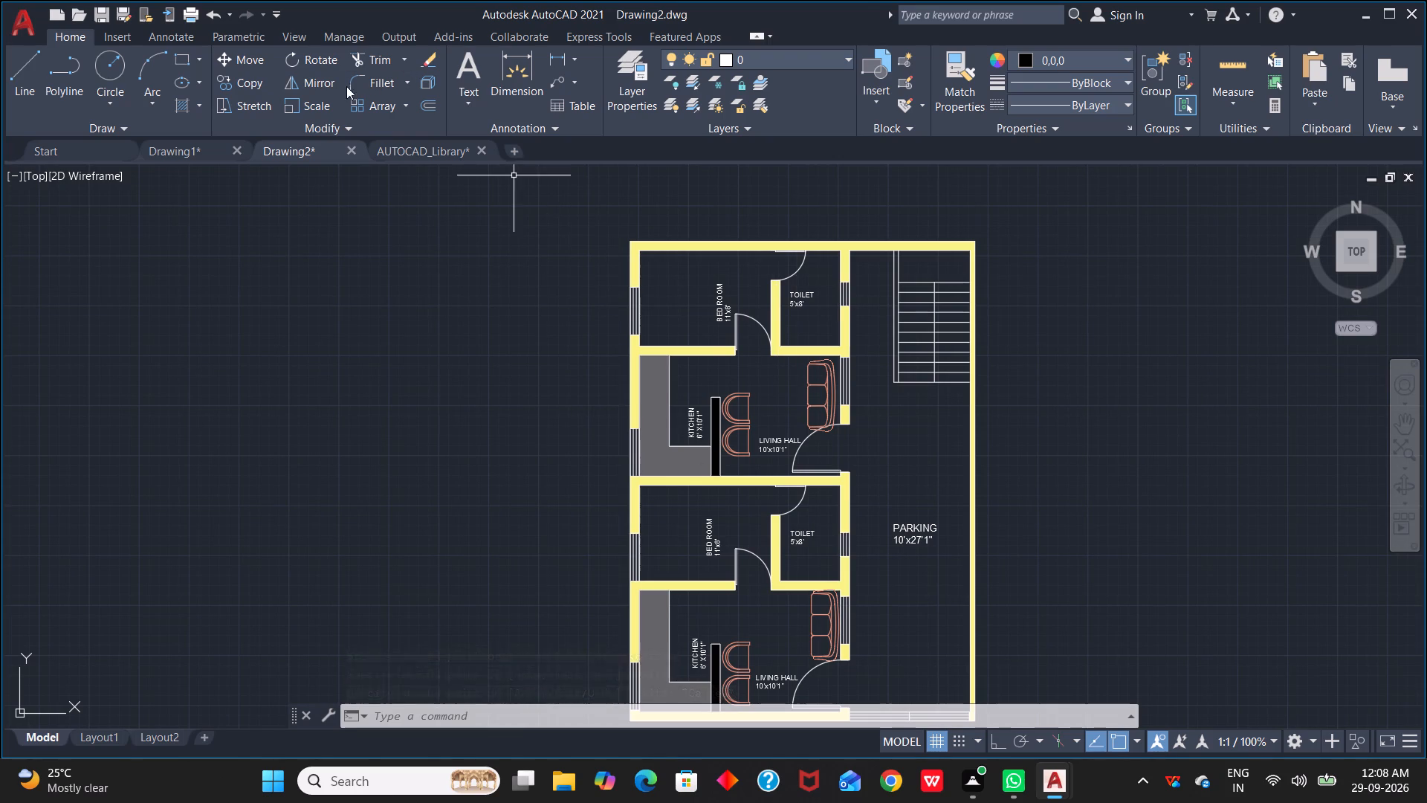
left_click(416, 158)
scroll(551, 322, "down", 2)
middle_click_drag(540, 326, 707, 395)
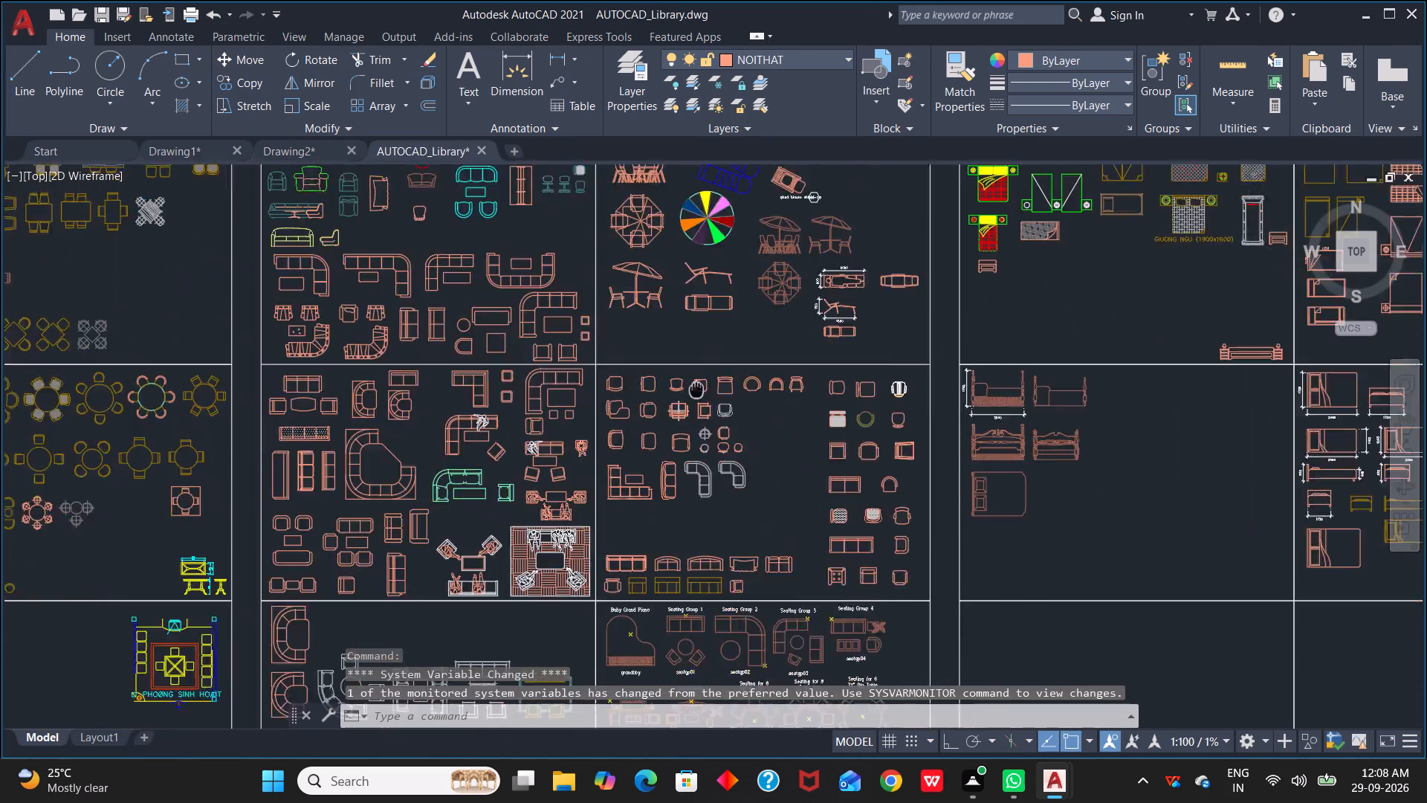
middle_click_drag(707, 395, 942, 511)
middle_click_drag(297, 403, 829, 397)
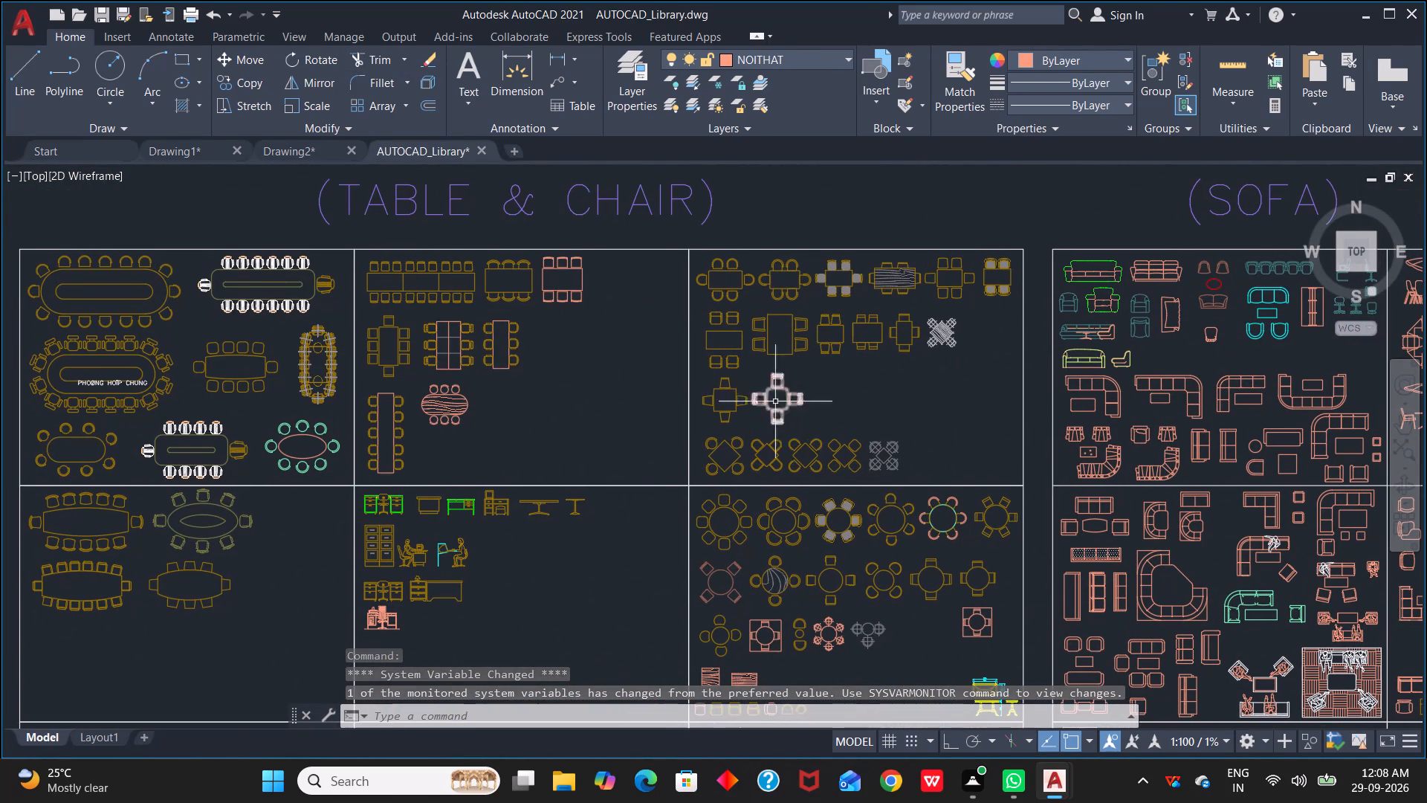
middle_click_drag(543, 374, 903, 303)
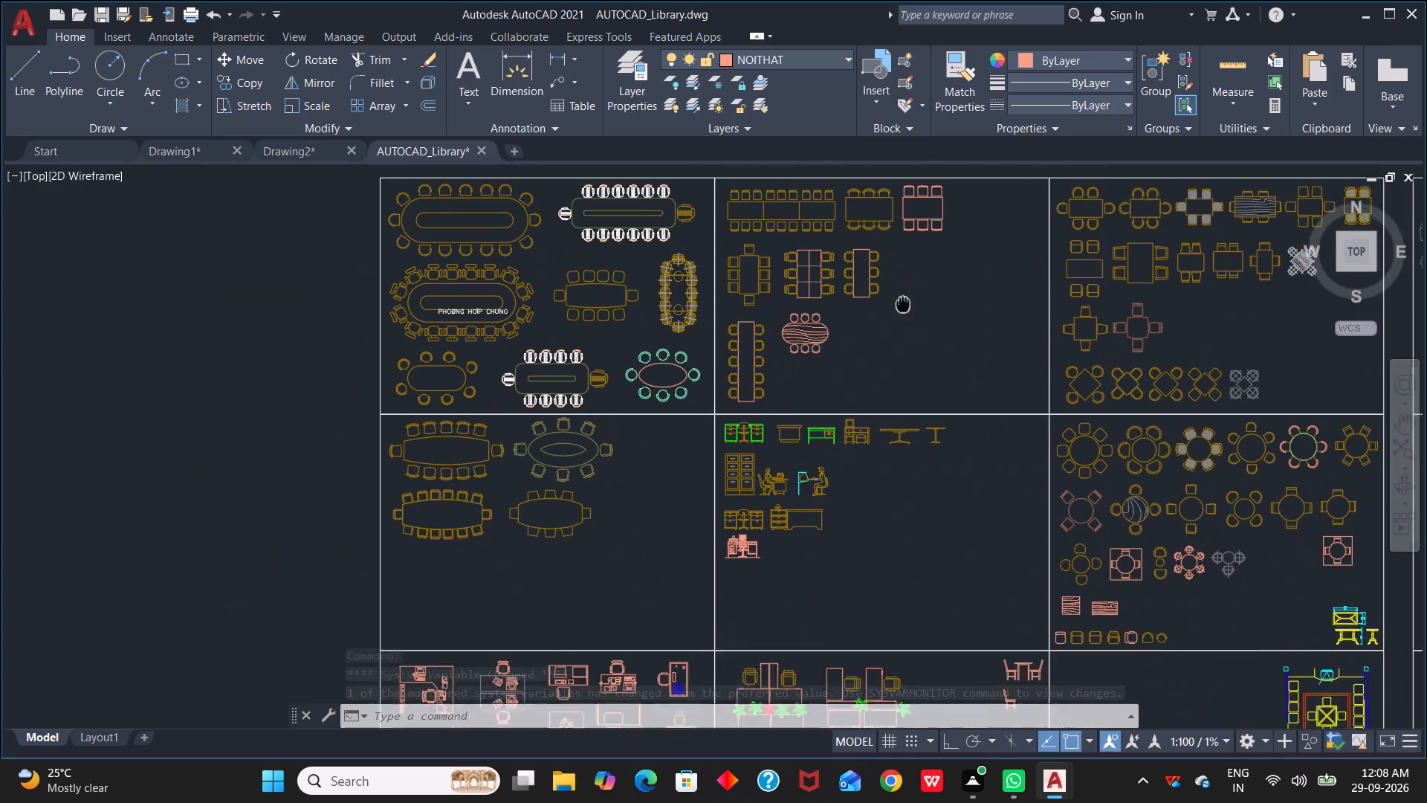
middle_click_drag(903, 303, 810, 193)
scroll(804, 345, "down", 3)
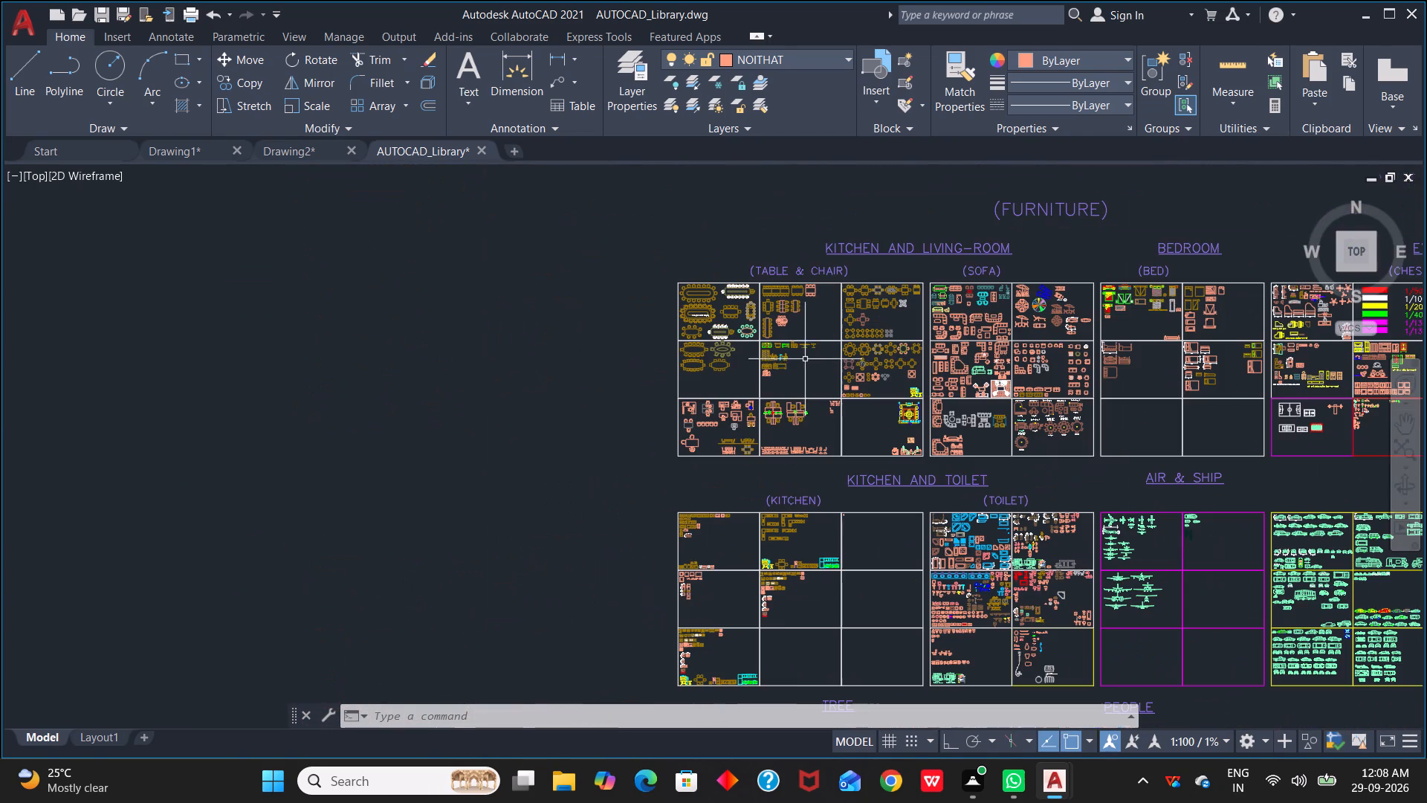
middle_click_drag(1118, 274, 861, 336)
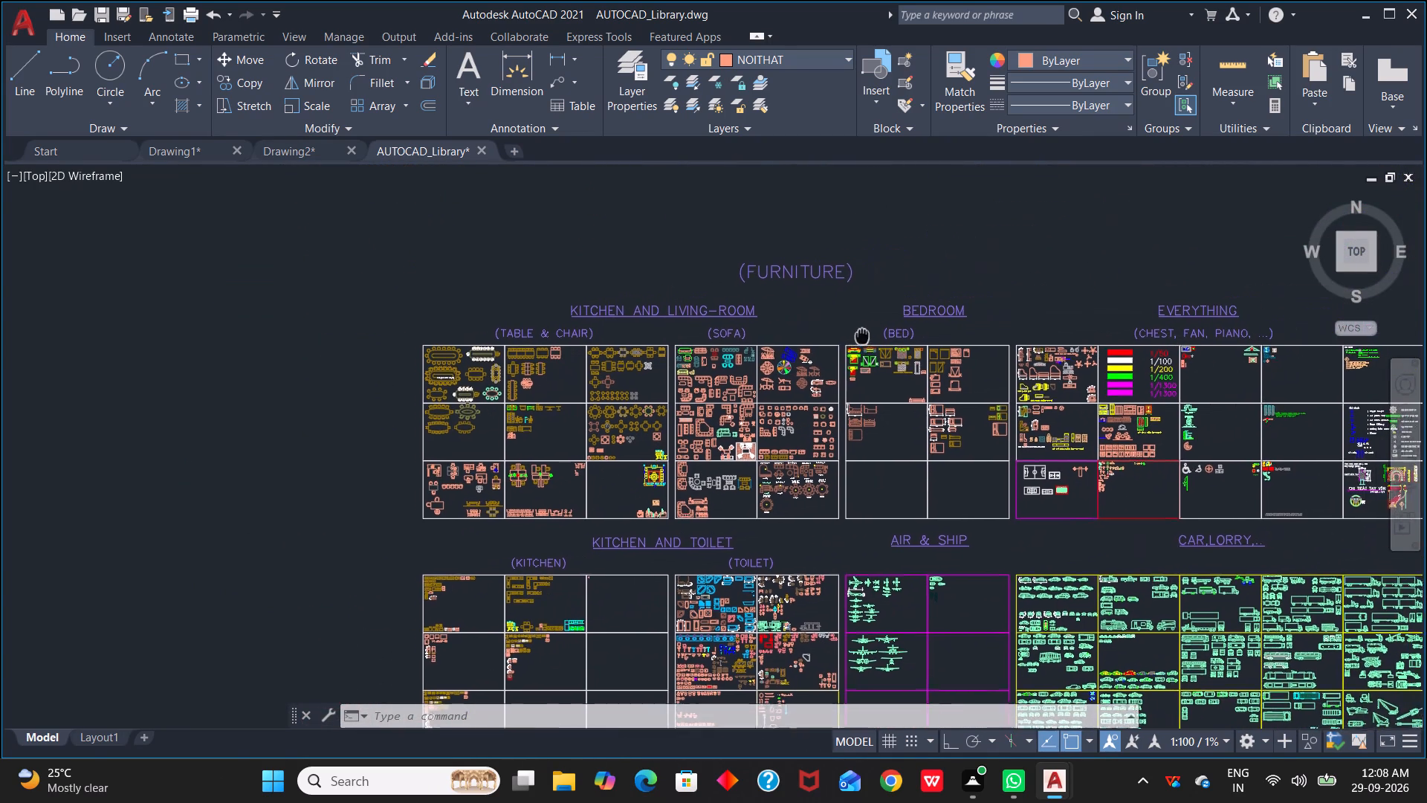
middle_click_drag(861, 336, 858, 338)
scroll(871, 385, "up", 3)
middle_click_drag(889, 361, 797, 411)
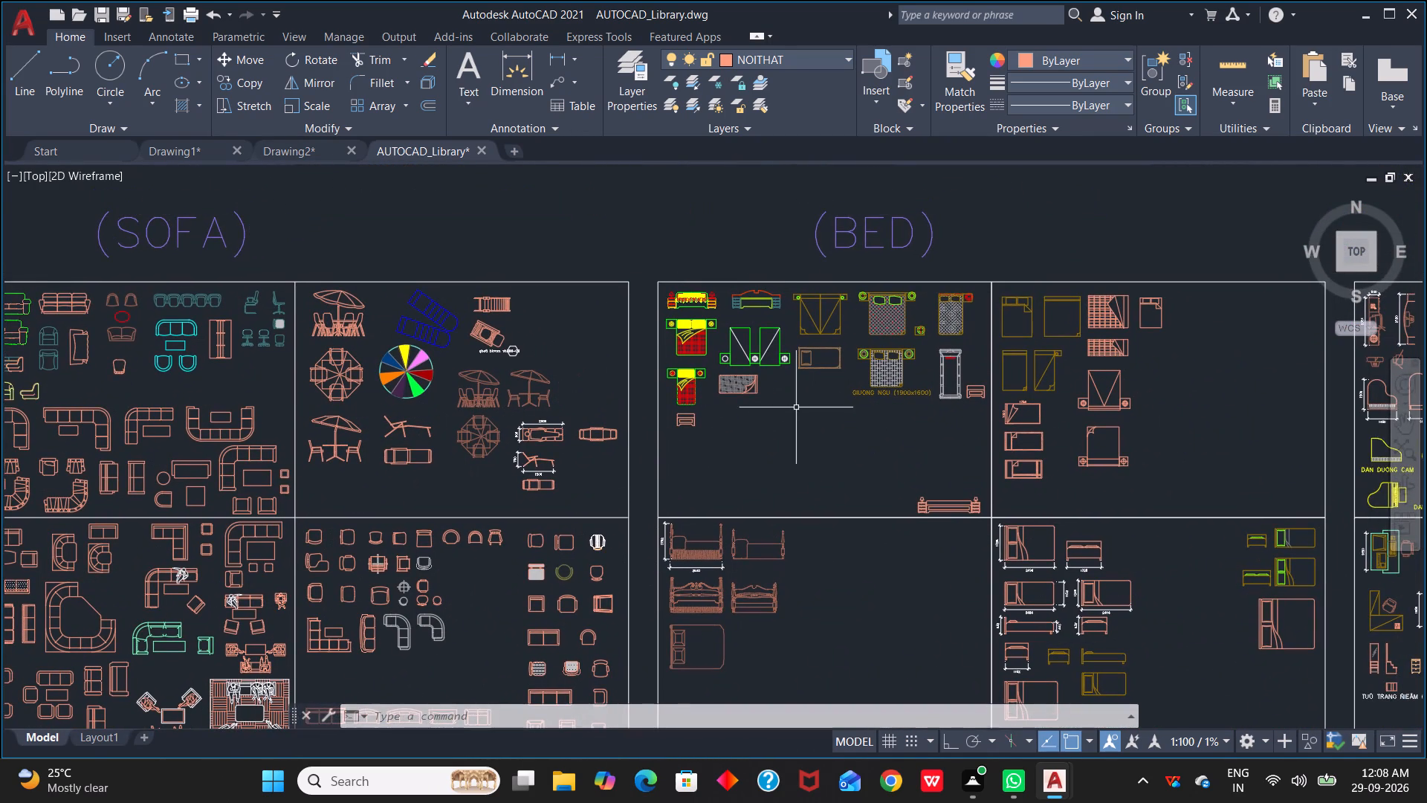
scroll(796, 407, "up", 1)
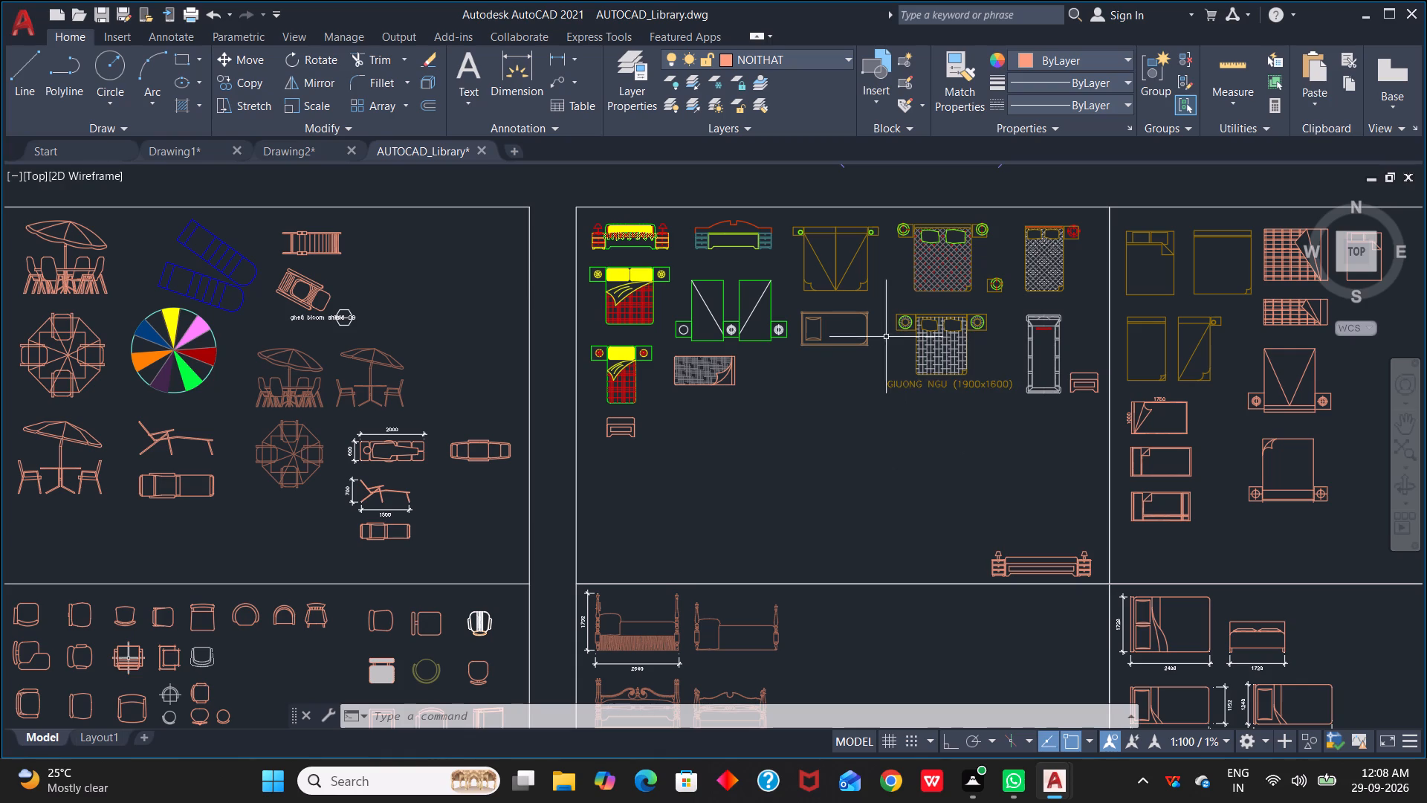
left_click(644, 300)
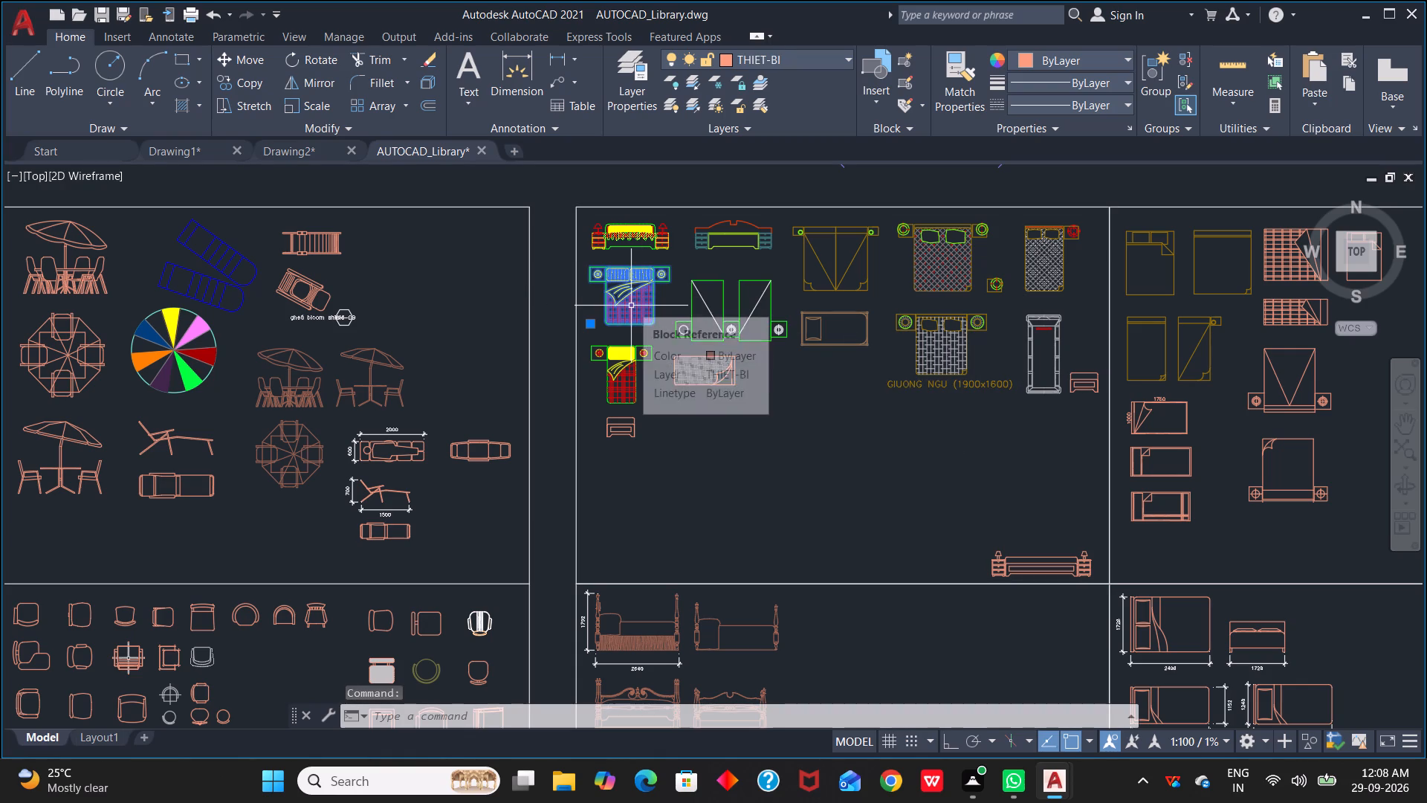
key("ctrl+c")
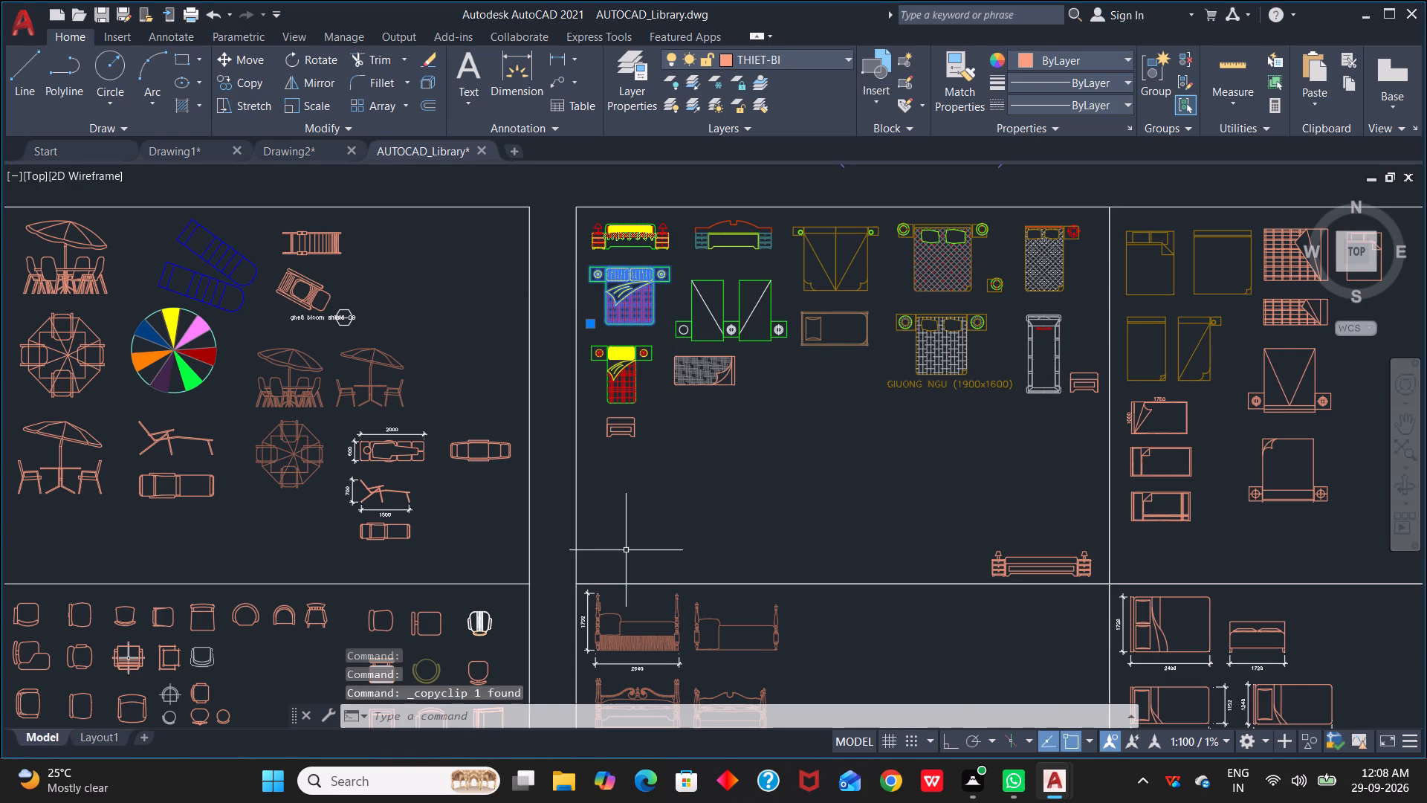
Paste the double bed block into Drawing2, in the empty area beside the floor plan.
scroll(626, 549, "down", 1)
left_click(311, 149)
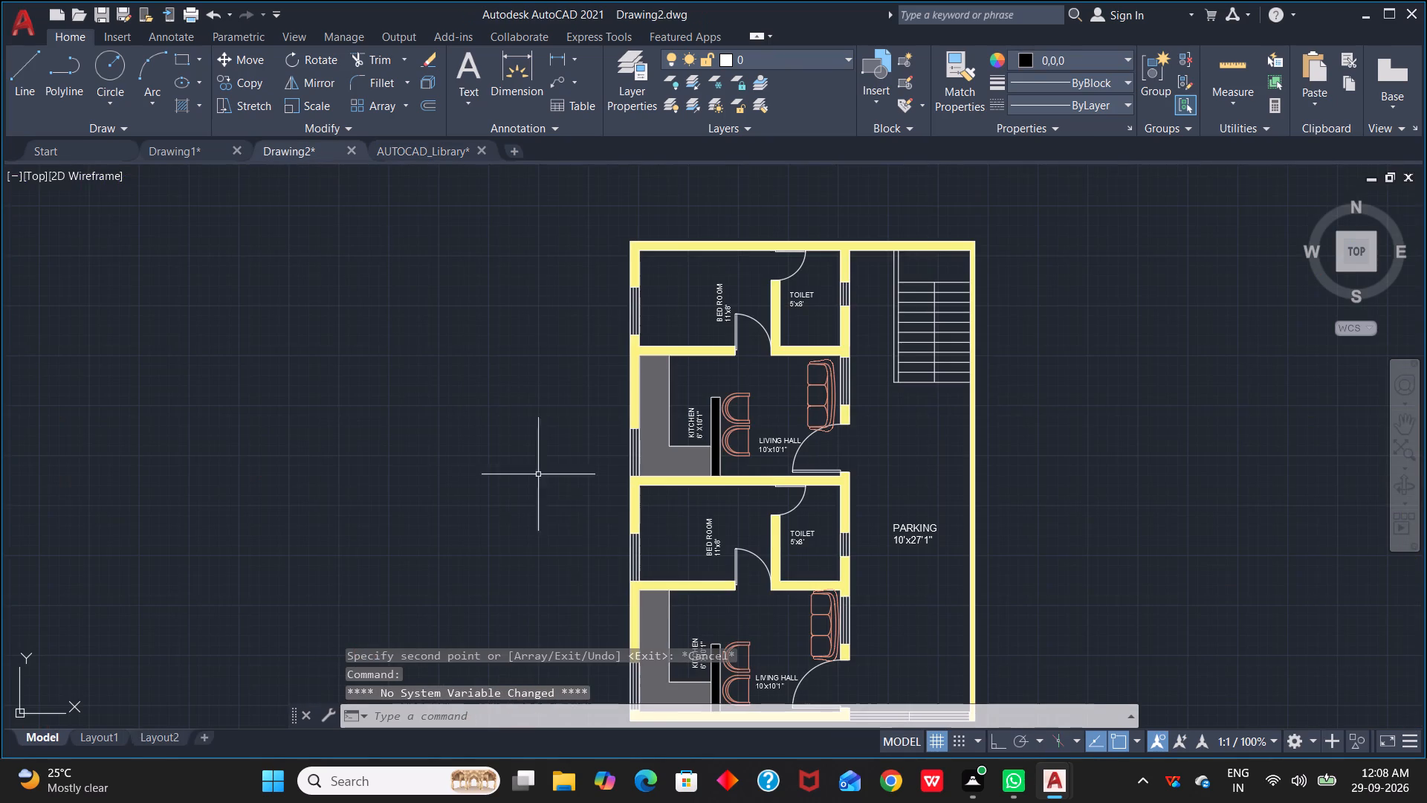
scroll(604, 448, "down", 1)
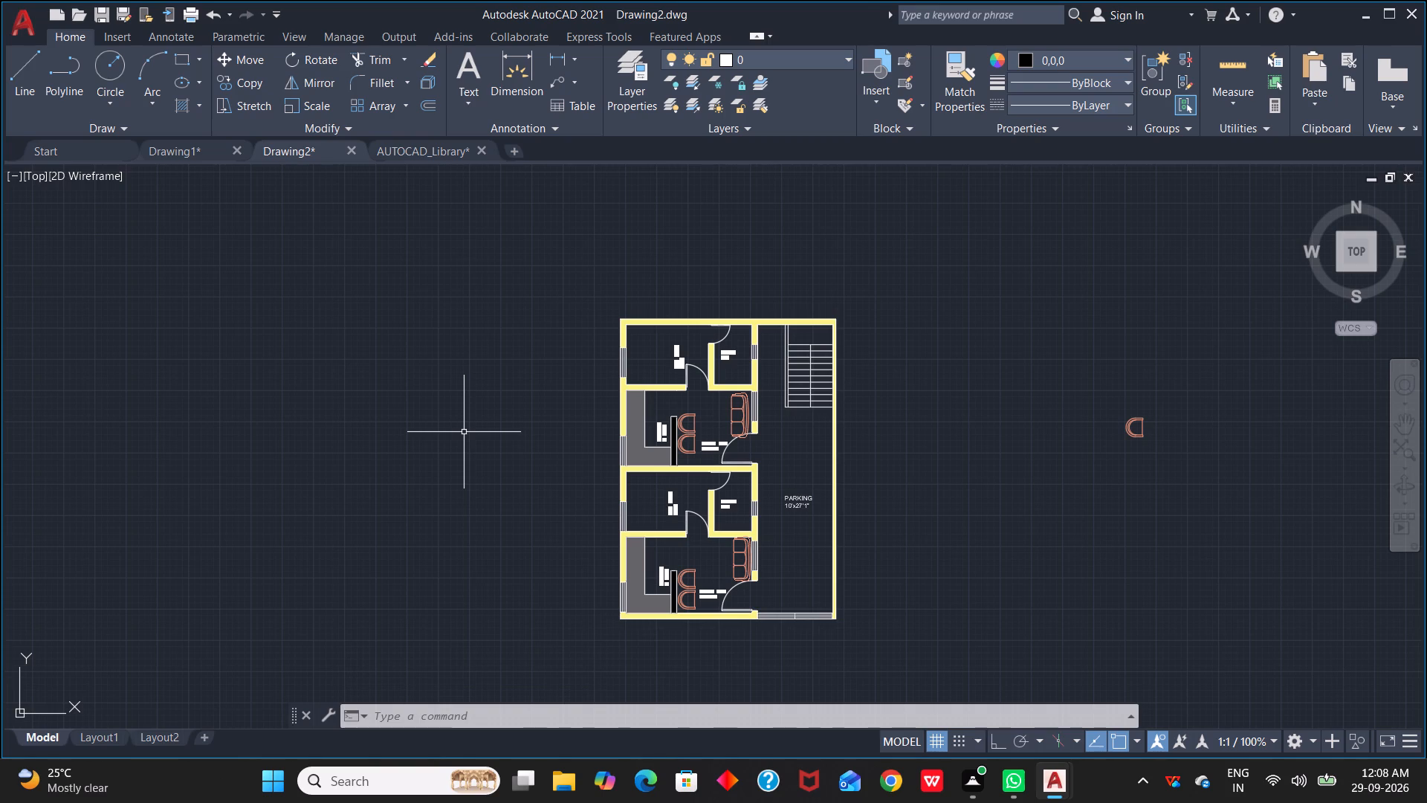
left_click(288, 399)
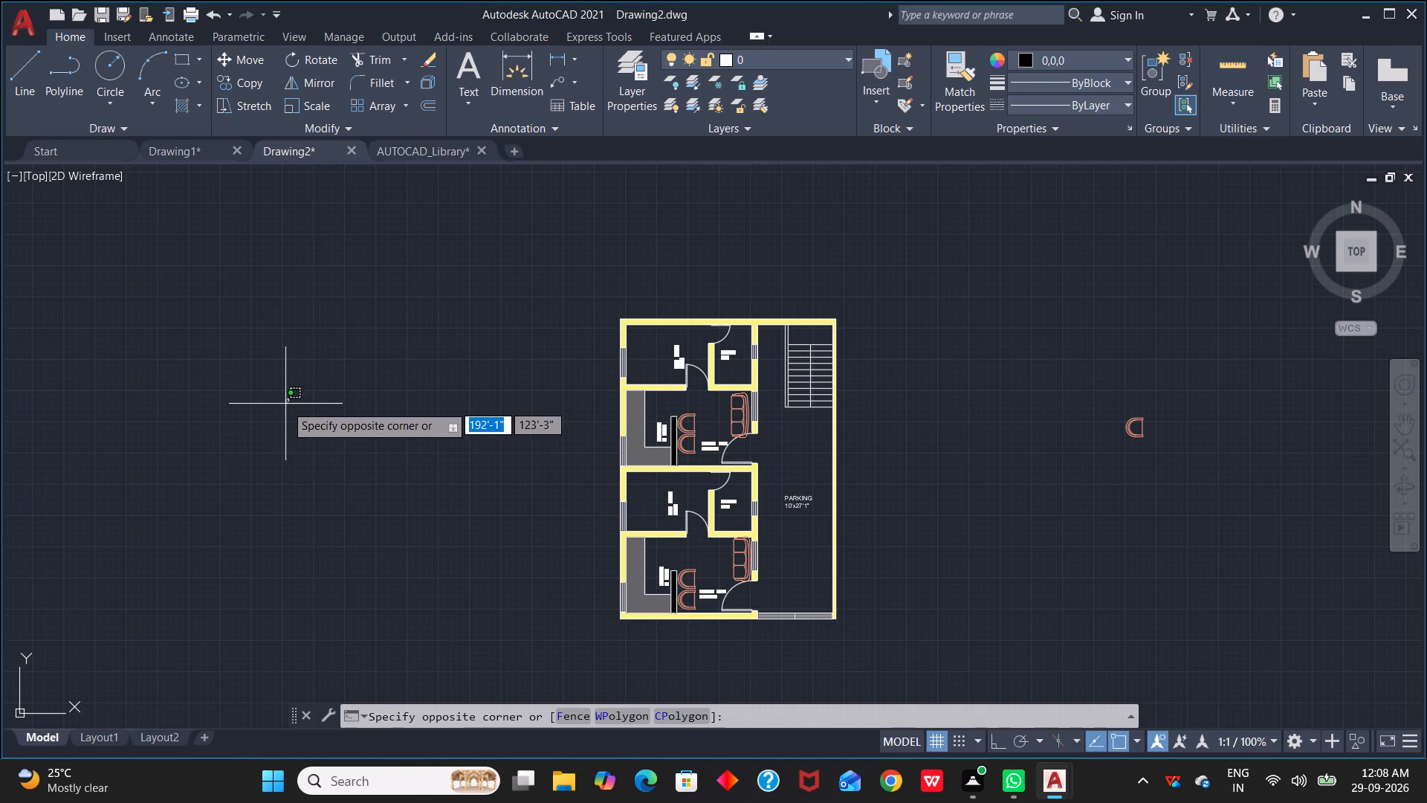
key("ctrl+v")
scroll(210, 501, "down", 3)
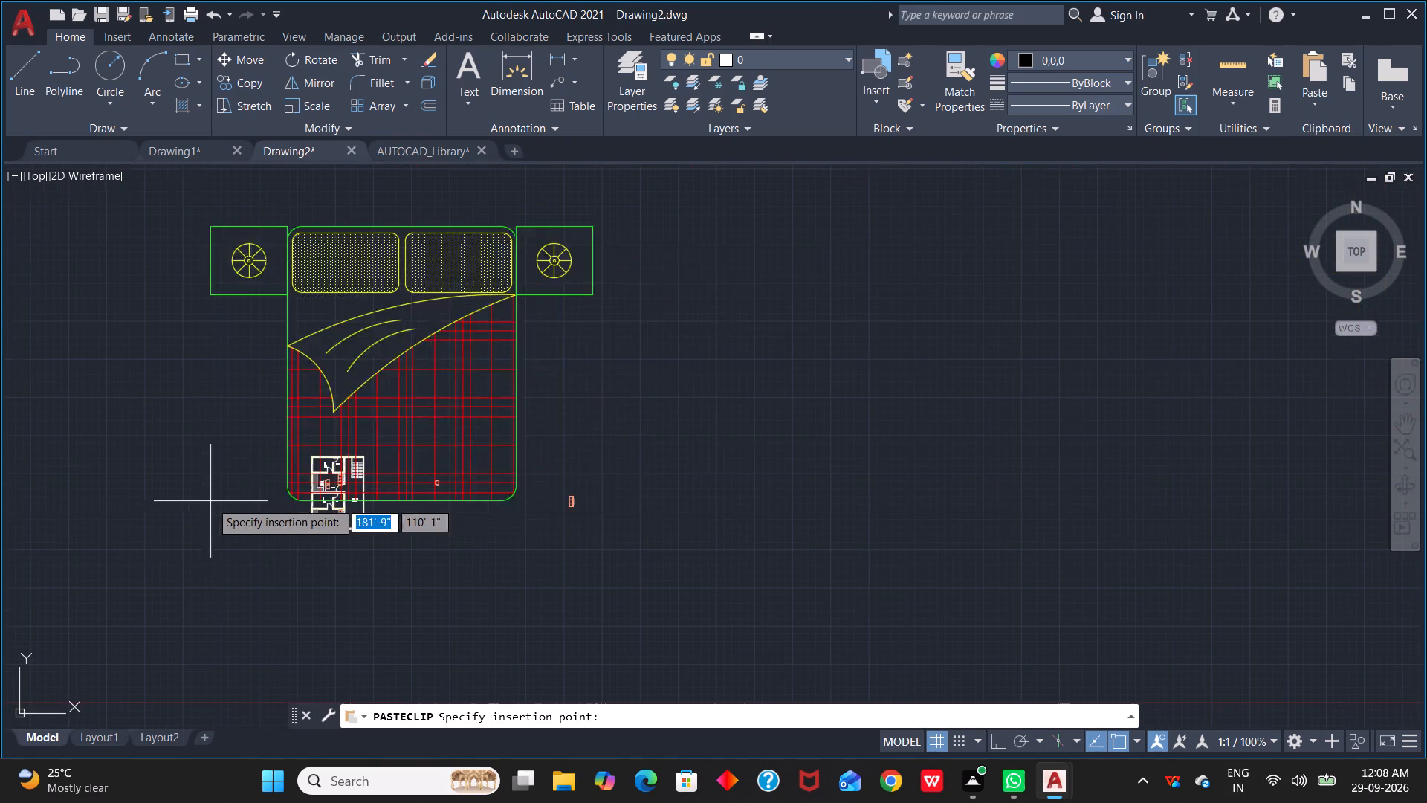
scroll(505, 504, "down", 1)
left_click(593, 466)
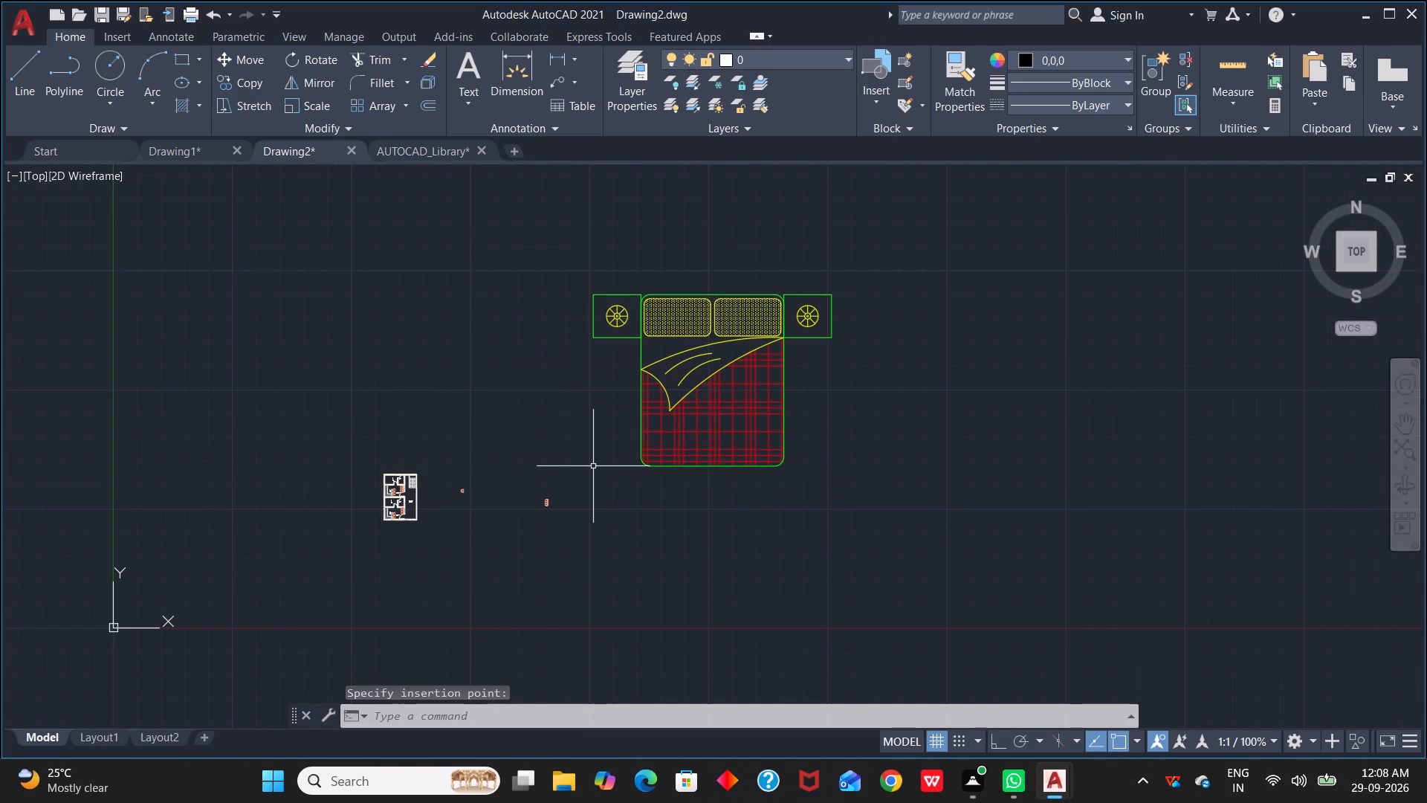
Scale the pasted bed by reference from the outer top corner of one bedside table so its full width across both tables becomes 7'8".
left_click(583, 273)
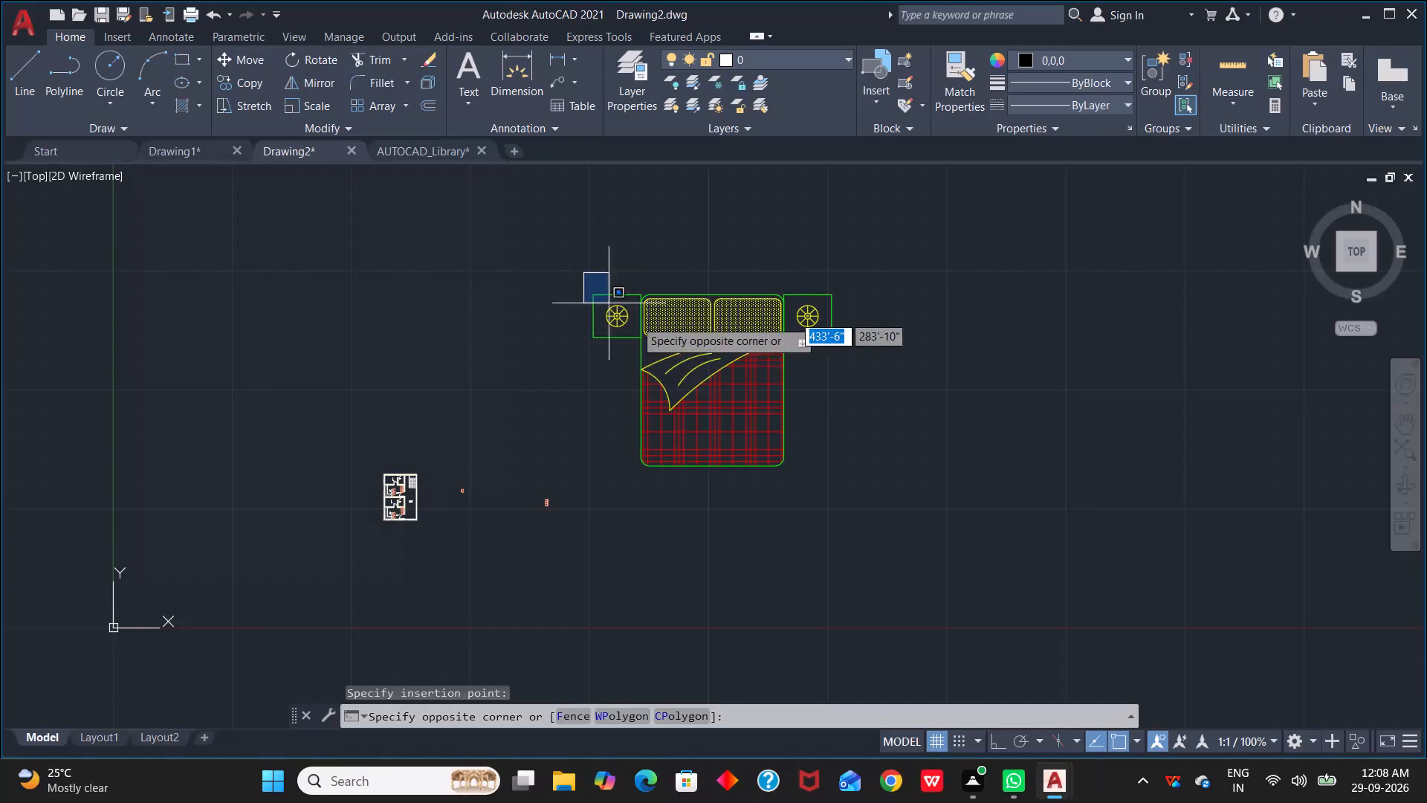
left_click(870, 502)
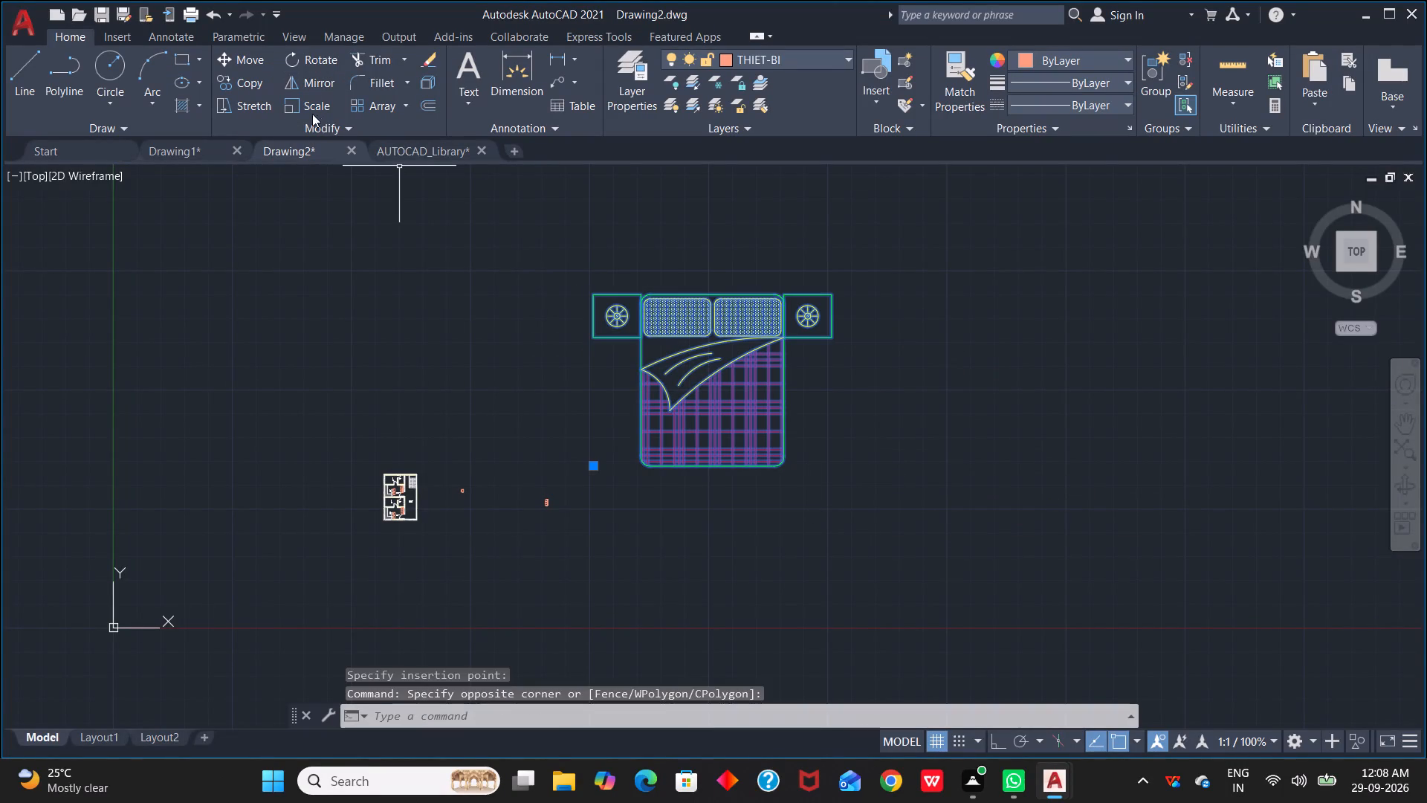
left_click(318, 104)
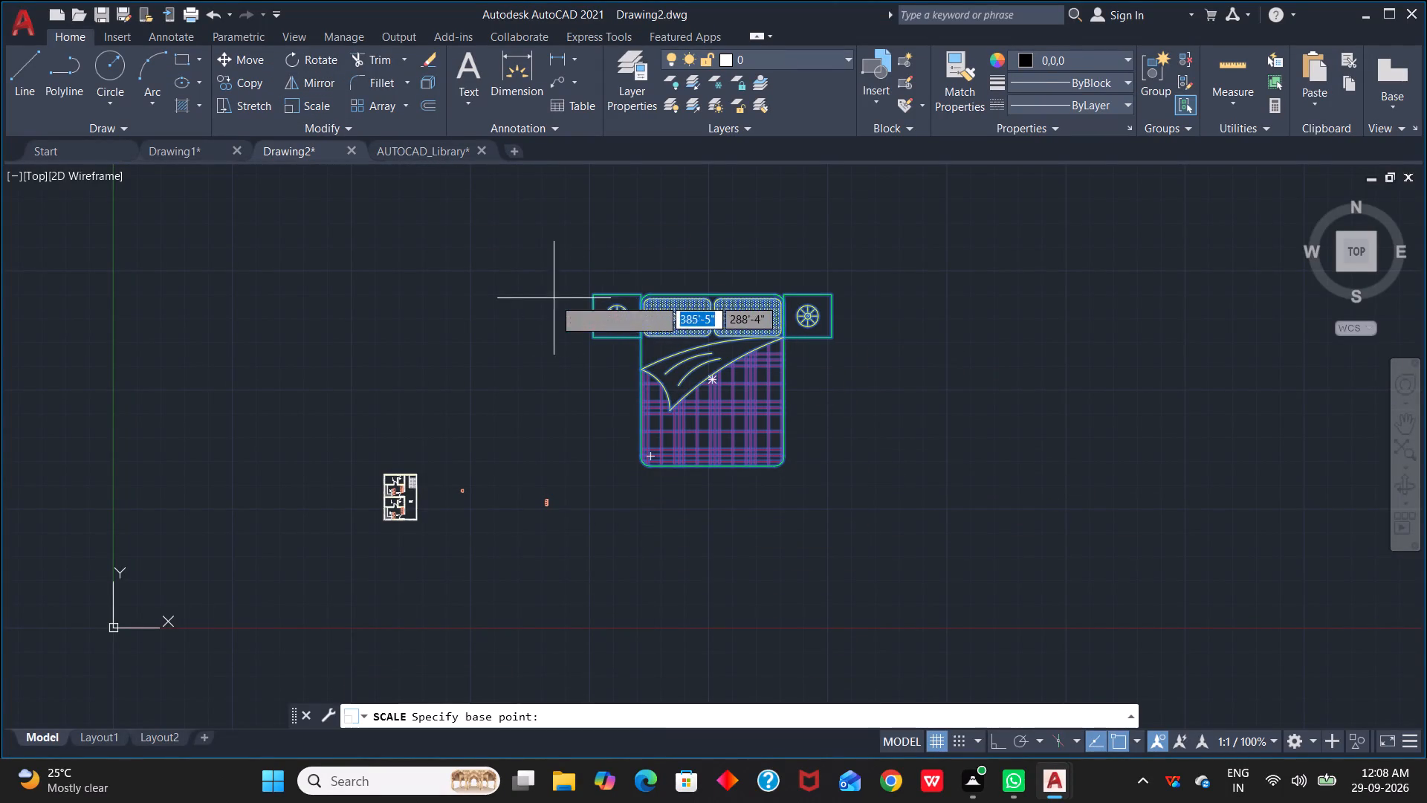
left_click(598, 302)
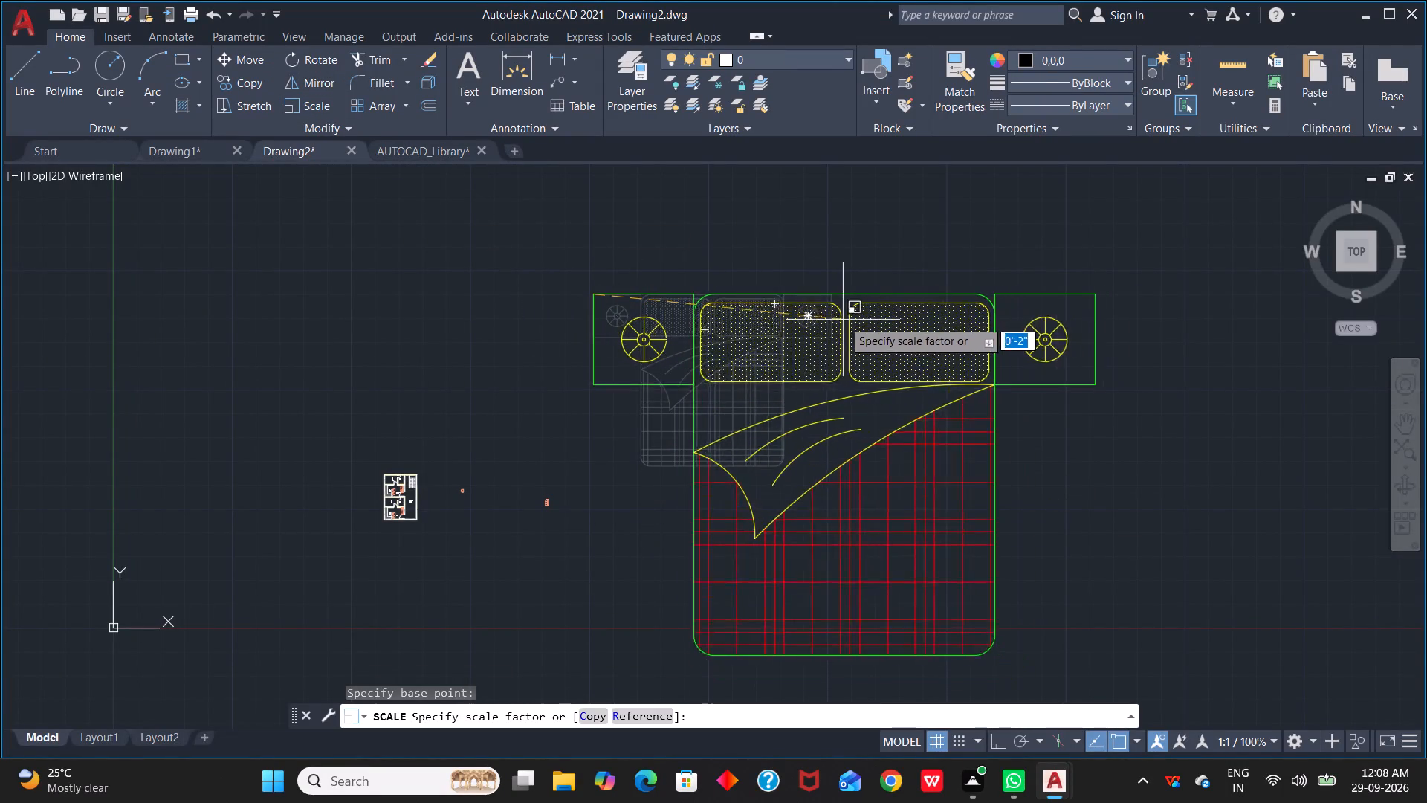
type("R")
key("space")
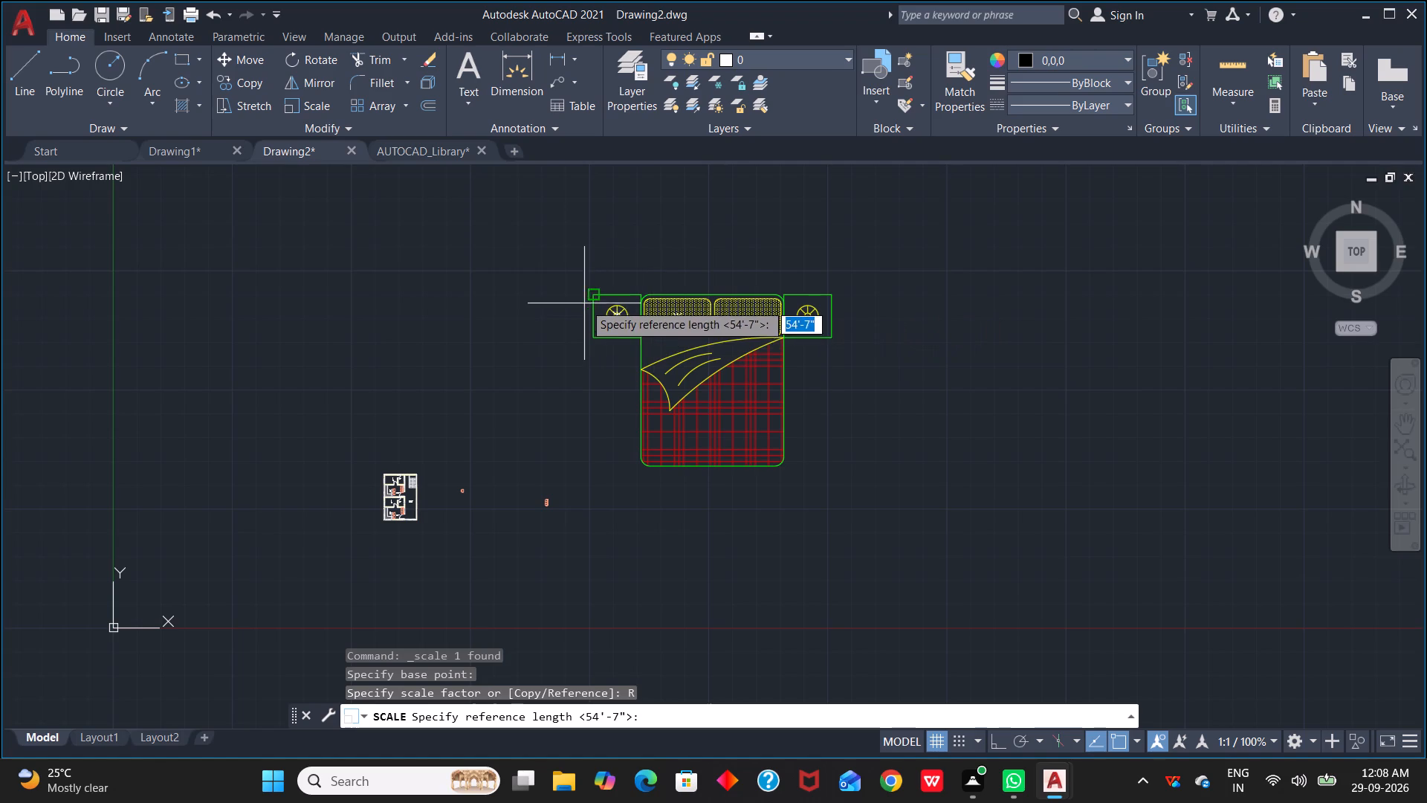
left_click(589, 299)
left_click(833, 297)
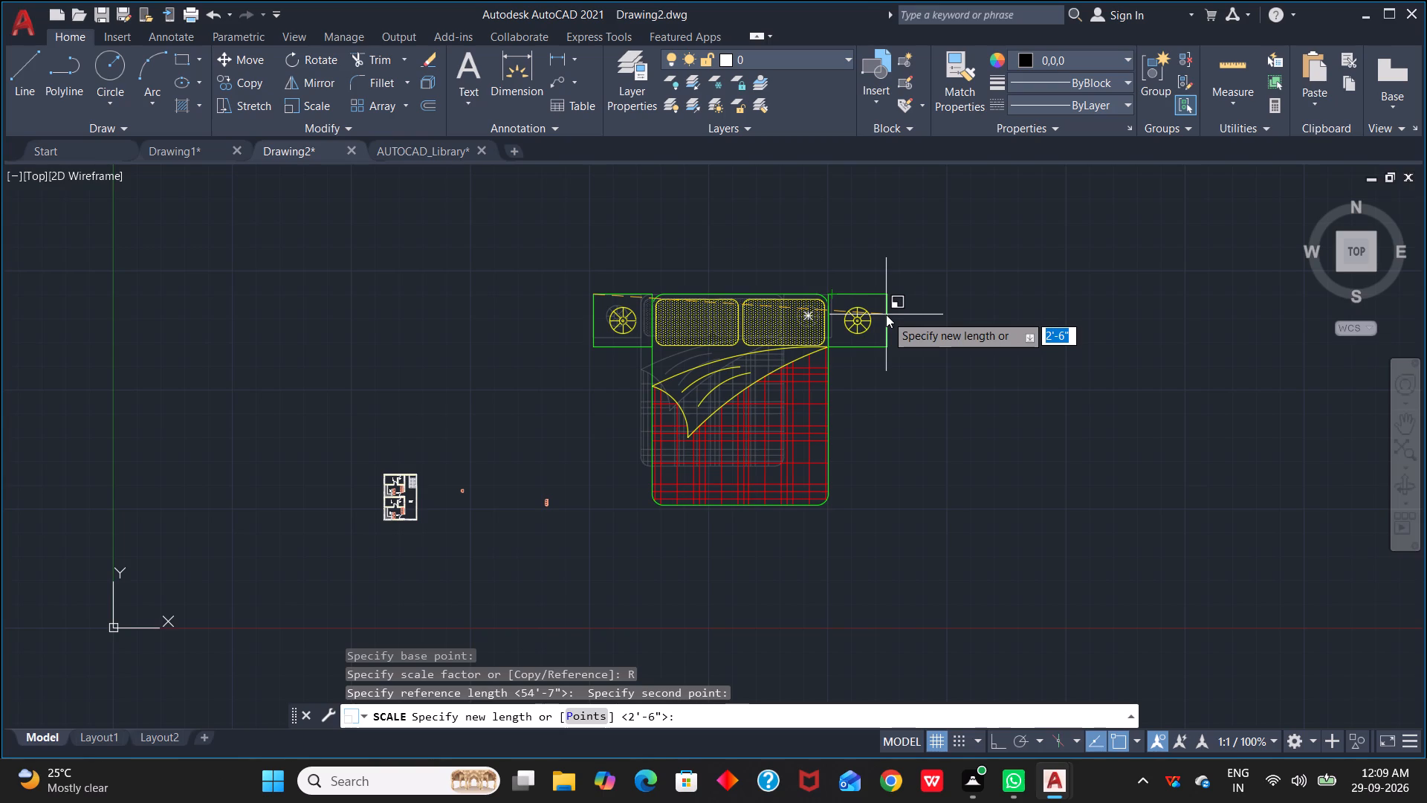
key("7")
key("apostrophe")
key("8")
key("shift+quotedbl")
key("Return")
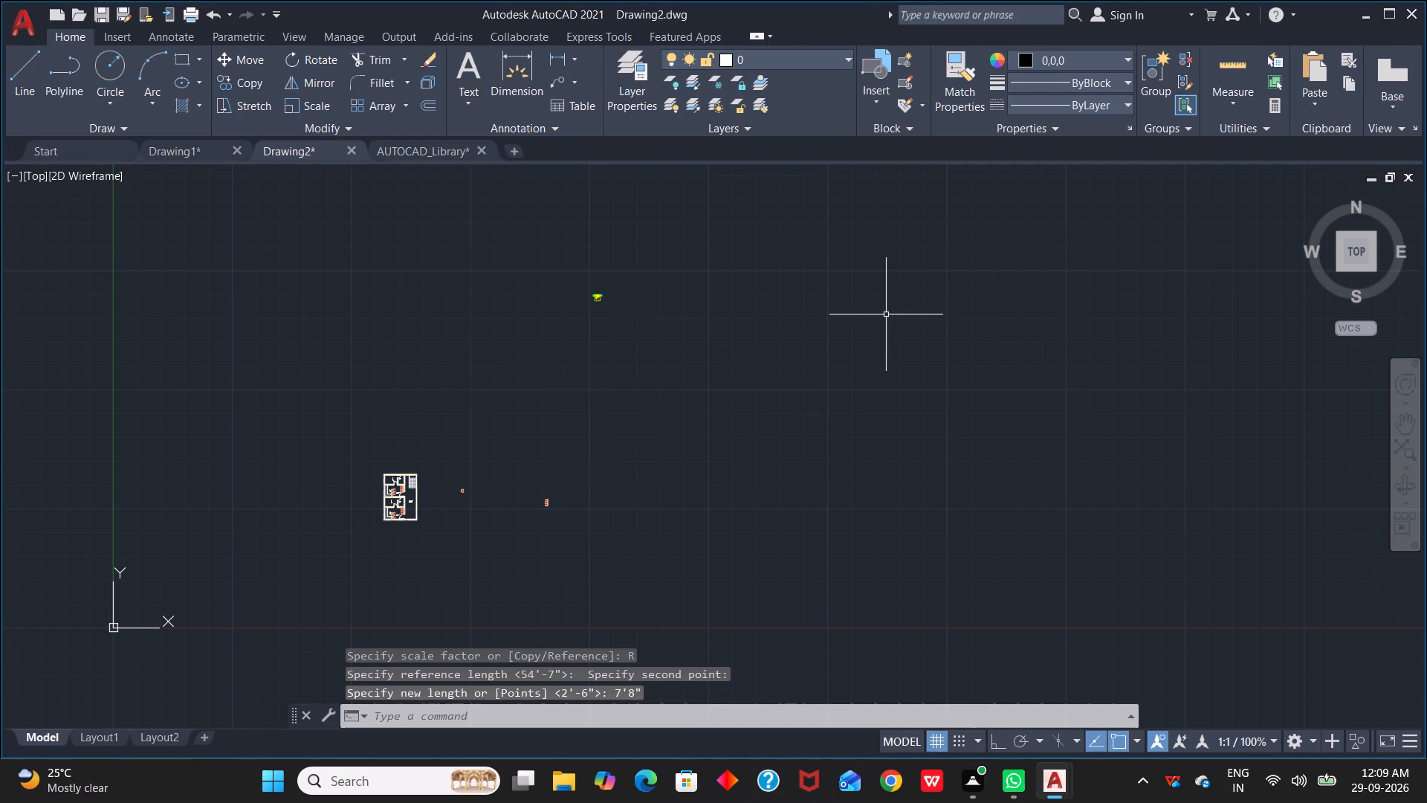
Rotate the scaled double bed 180° about the outer top corner of its bedside table so the headboard faces down the plan.
scroll(540, 315, "up", 3)
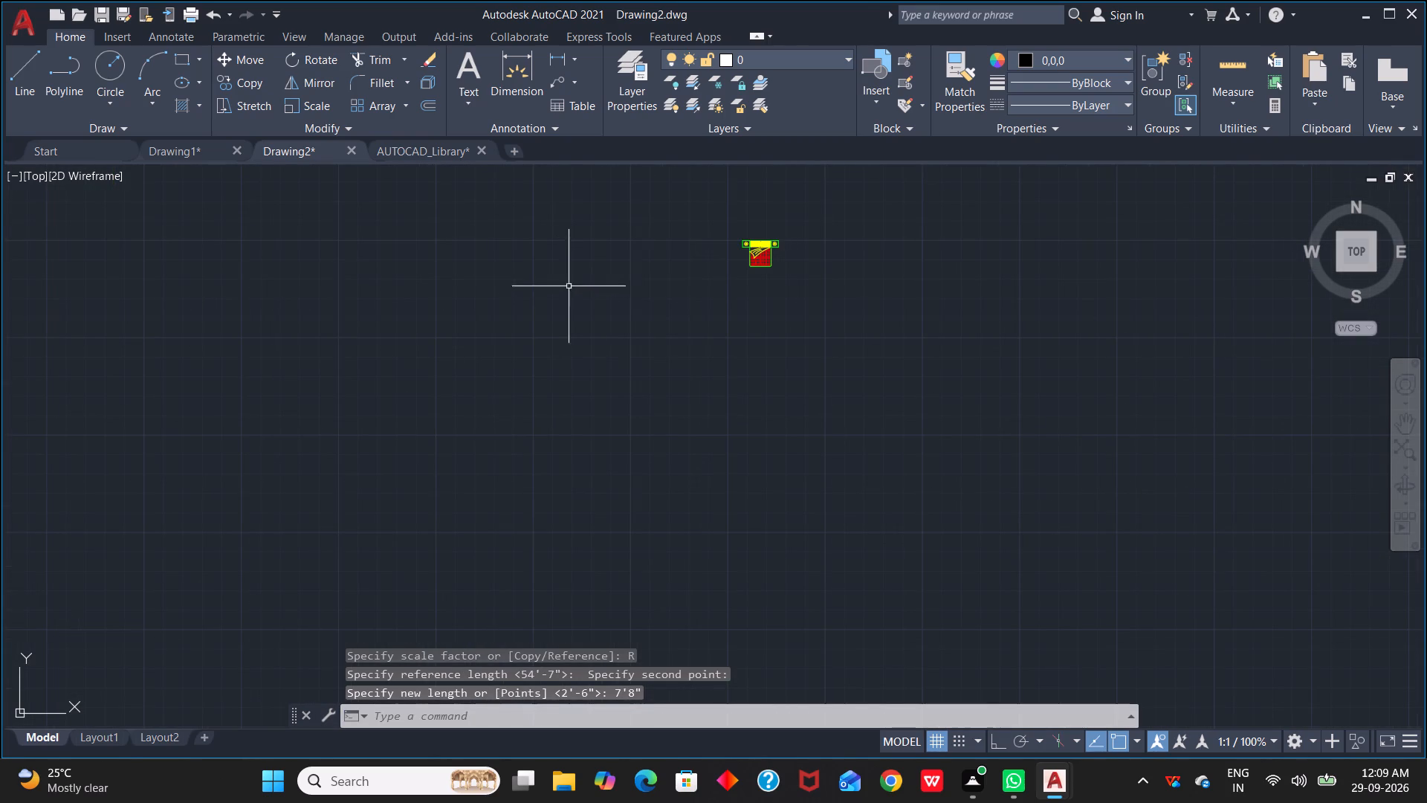
left_click(774, 245)
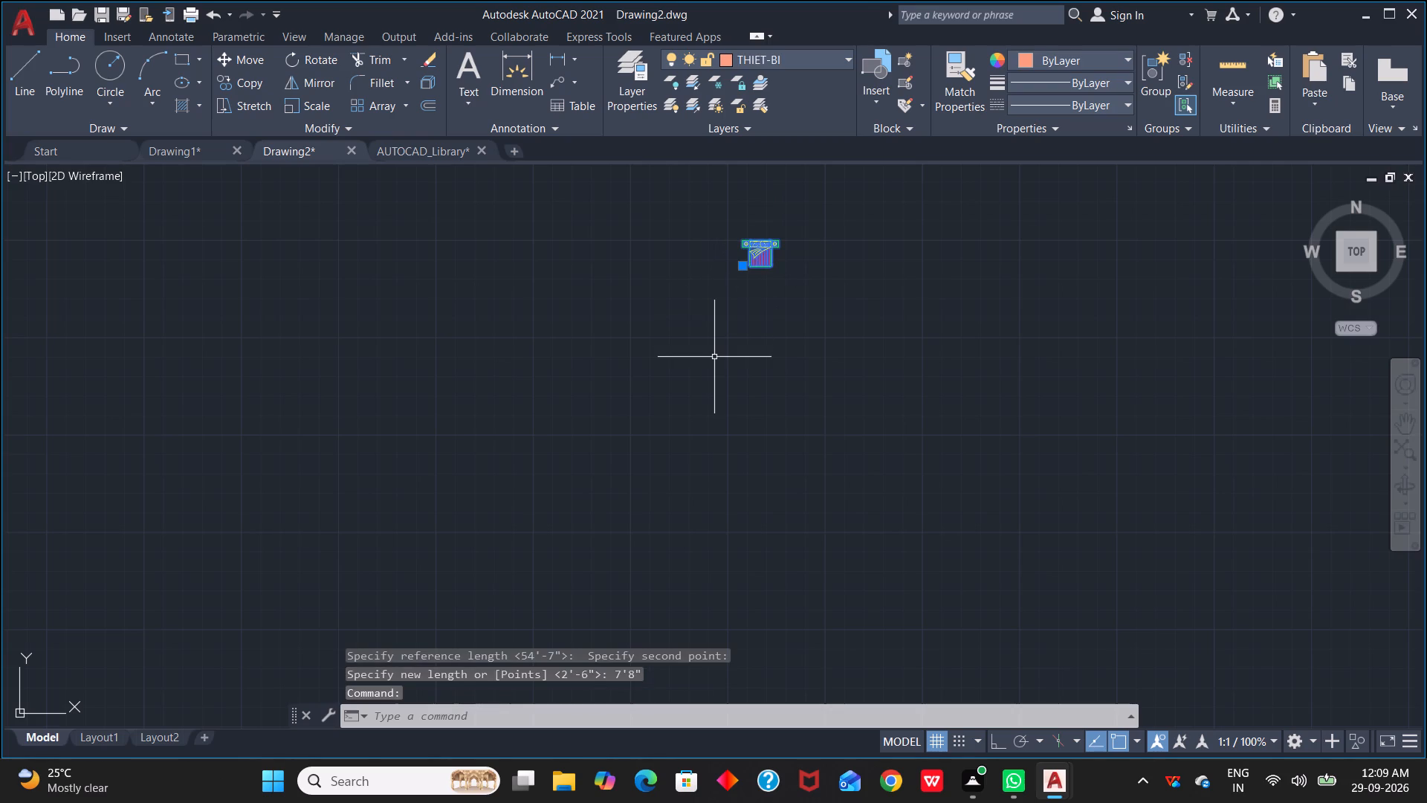
type("RO")
key("space")
key("F8")
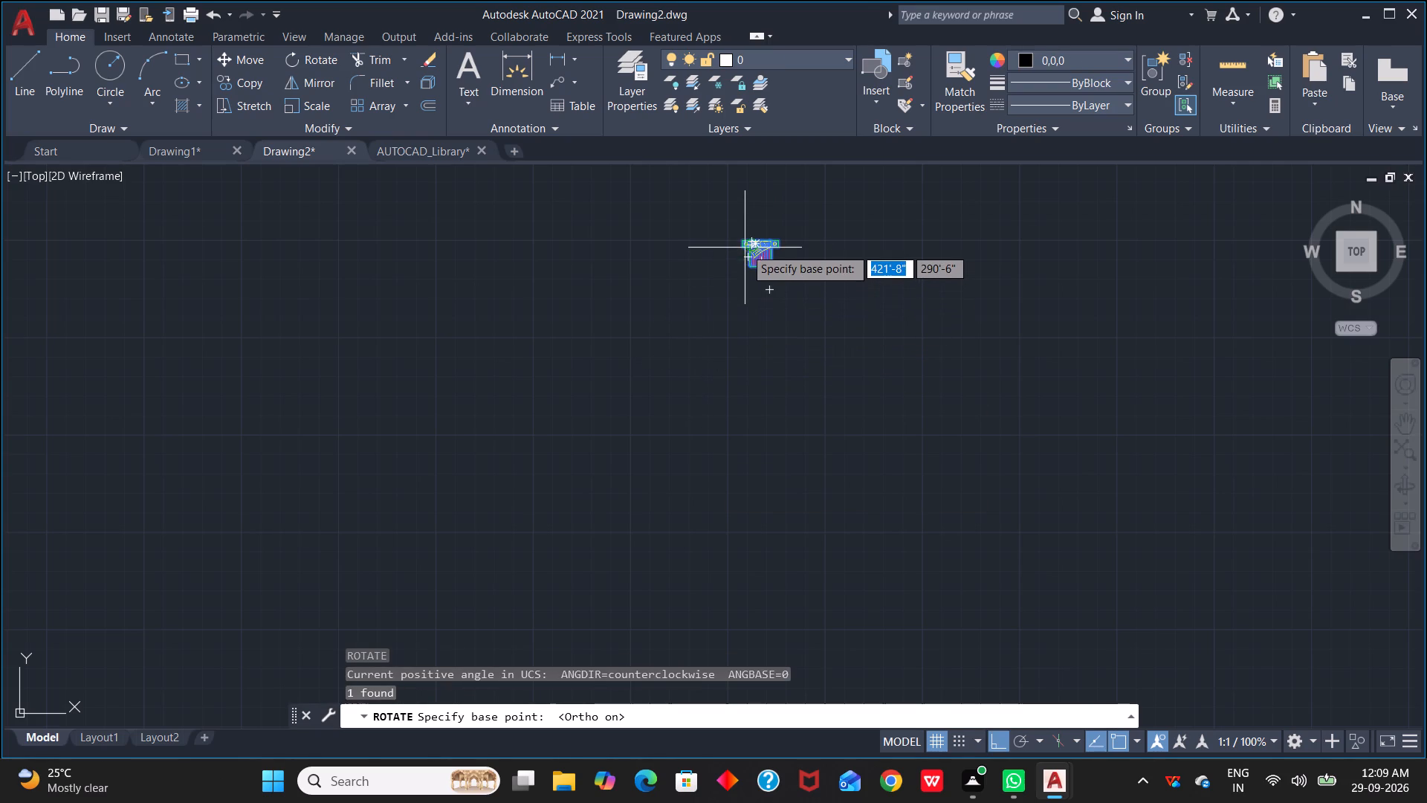
scroll(742, 247, "up", 5)
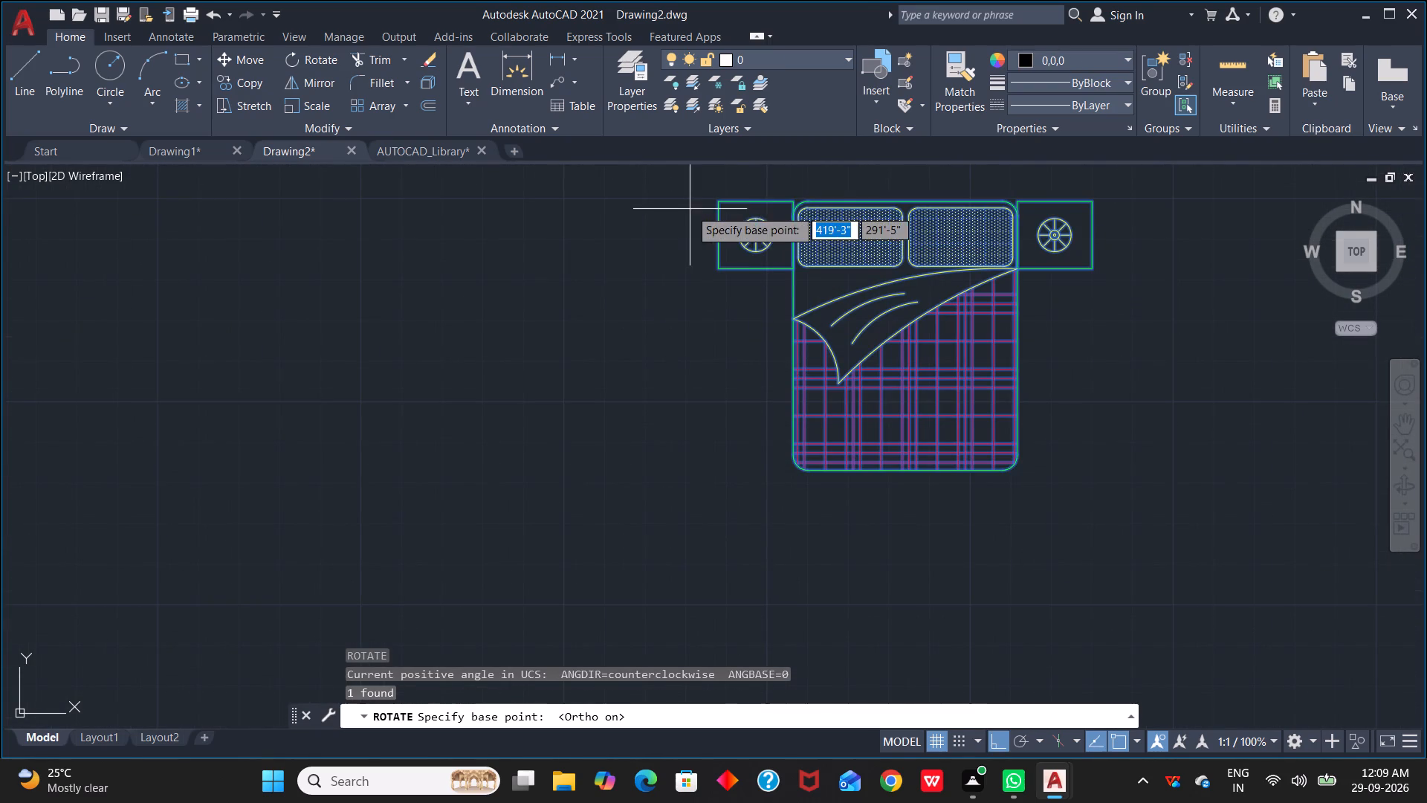
left_click(716, 202)
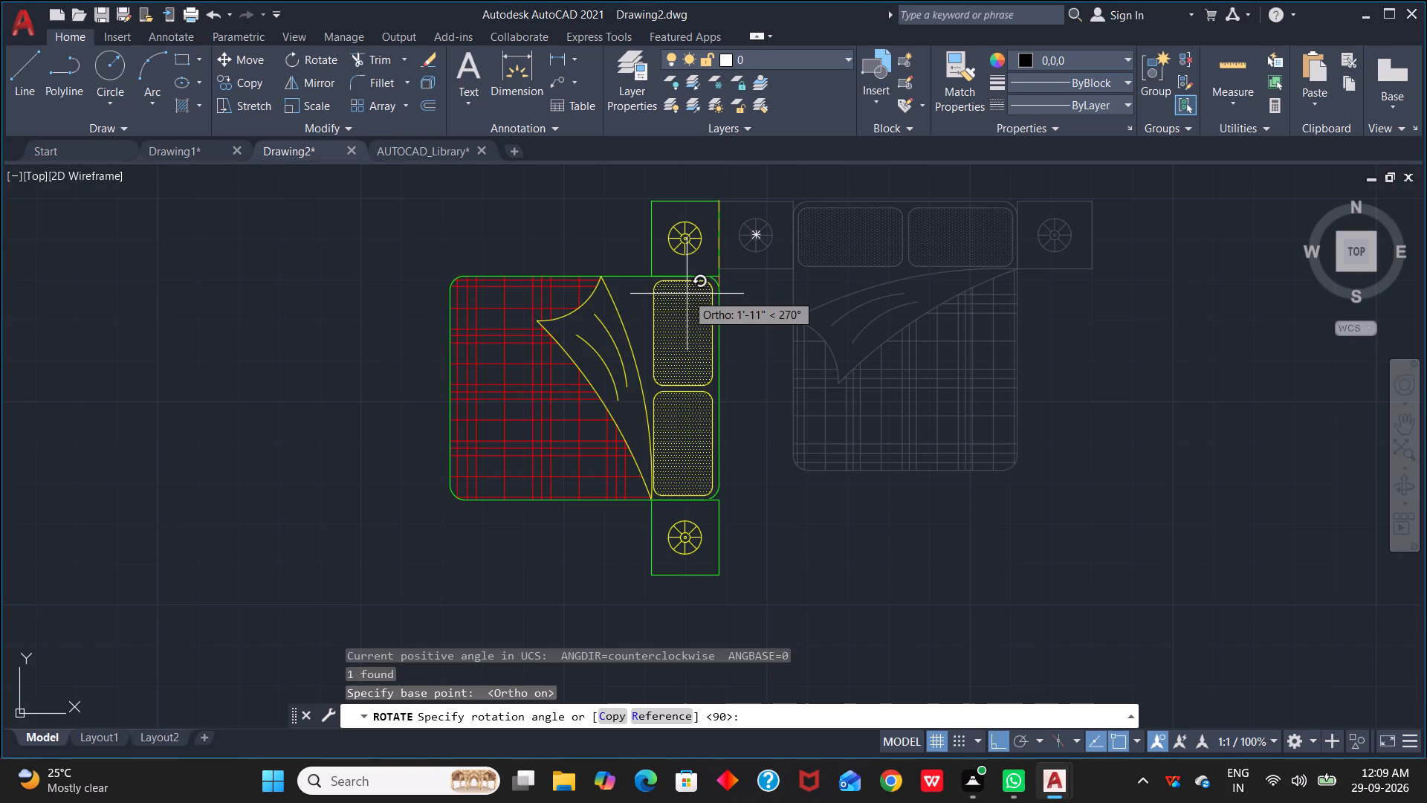
left_click(666, 225)
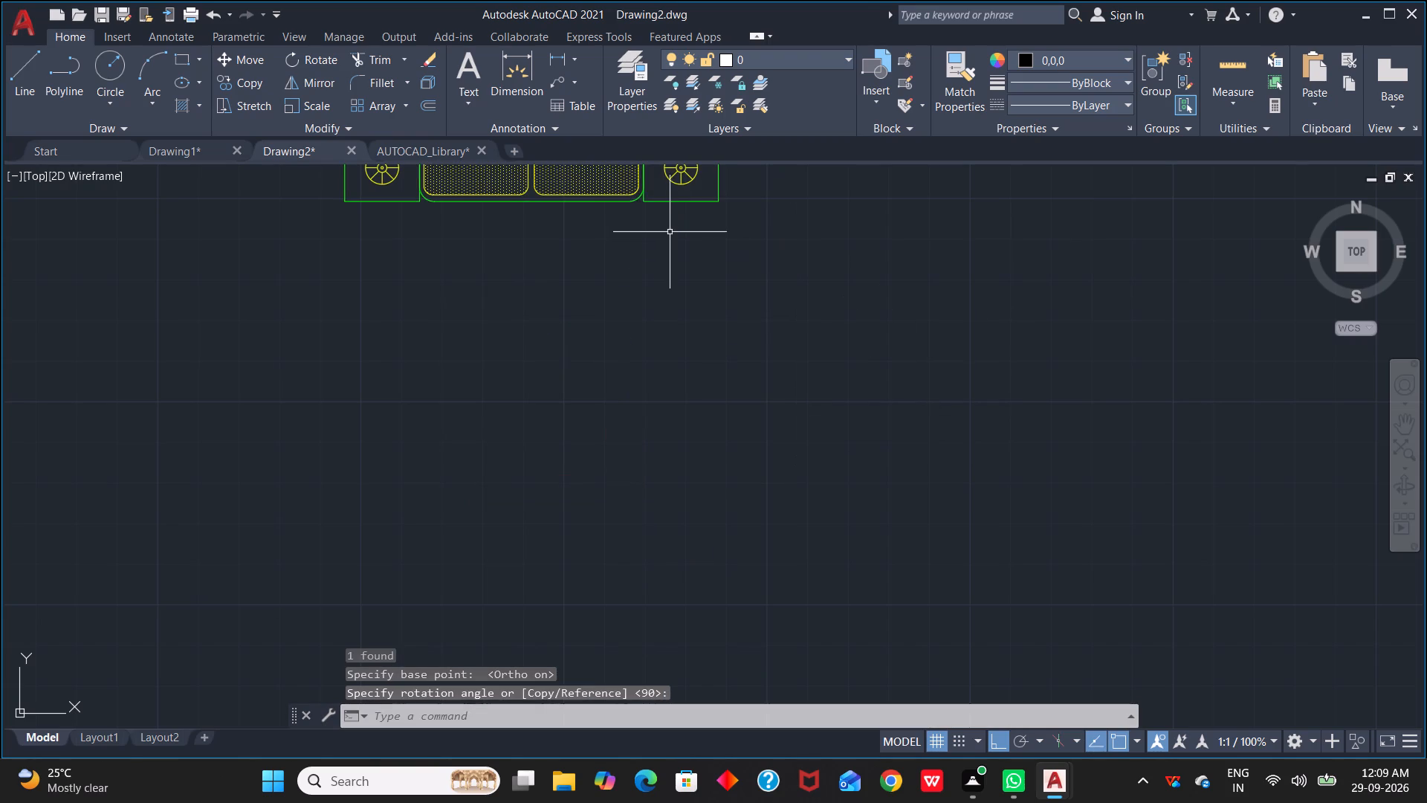
Copy the rotated bed by its bedside table's outer headboard corner to the upper unit's bedroom, against the kitchen wall at the door opening.
scroll(755, 259, "down", 2)
middle_click_drag(766, 286, 865, 517)
left_click(689, 354)
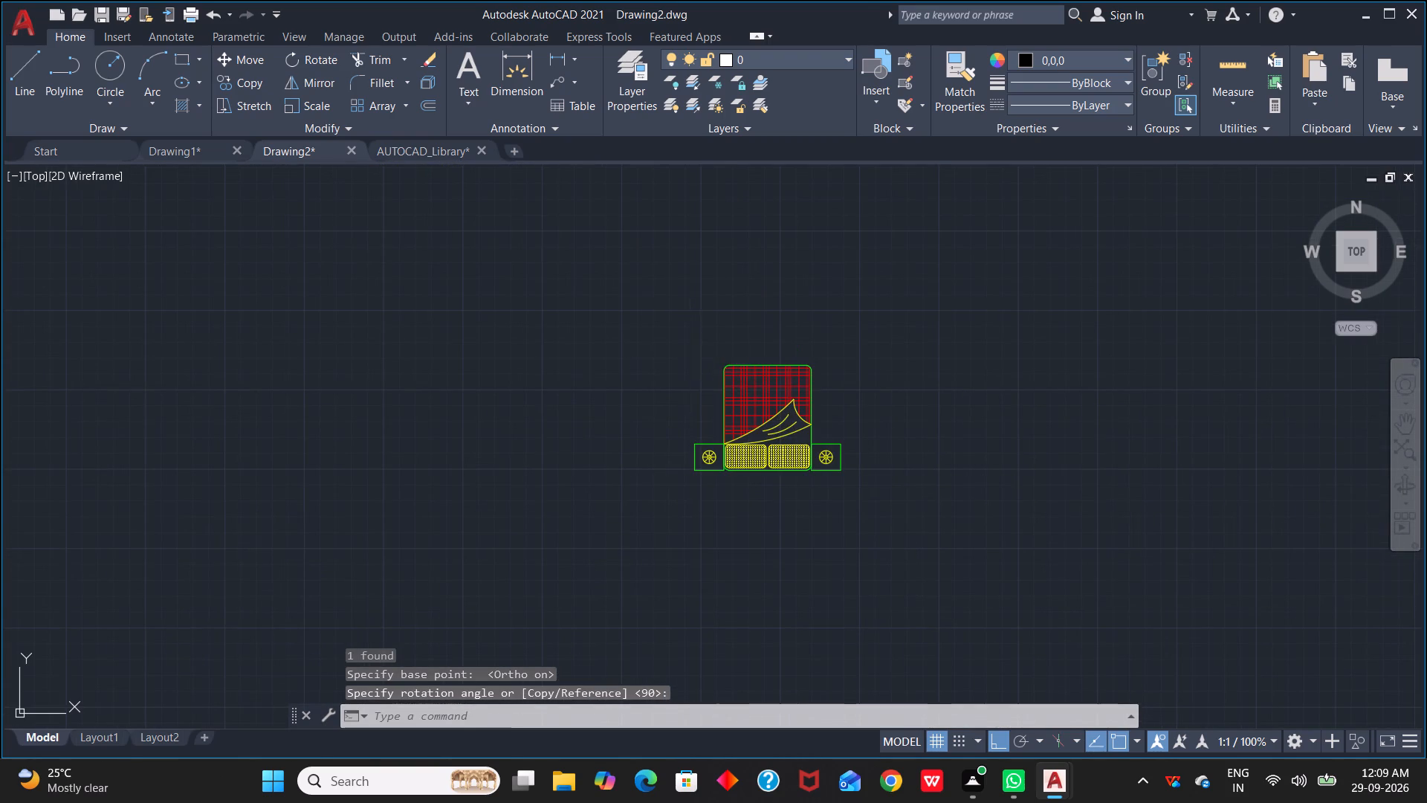
left_click(882, 536)
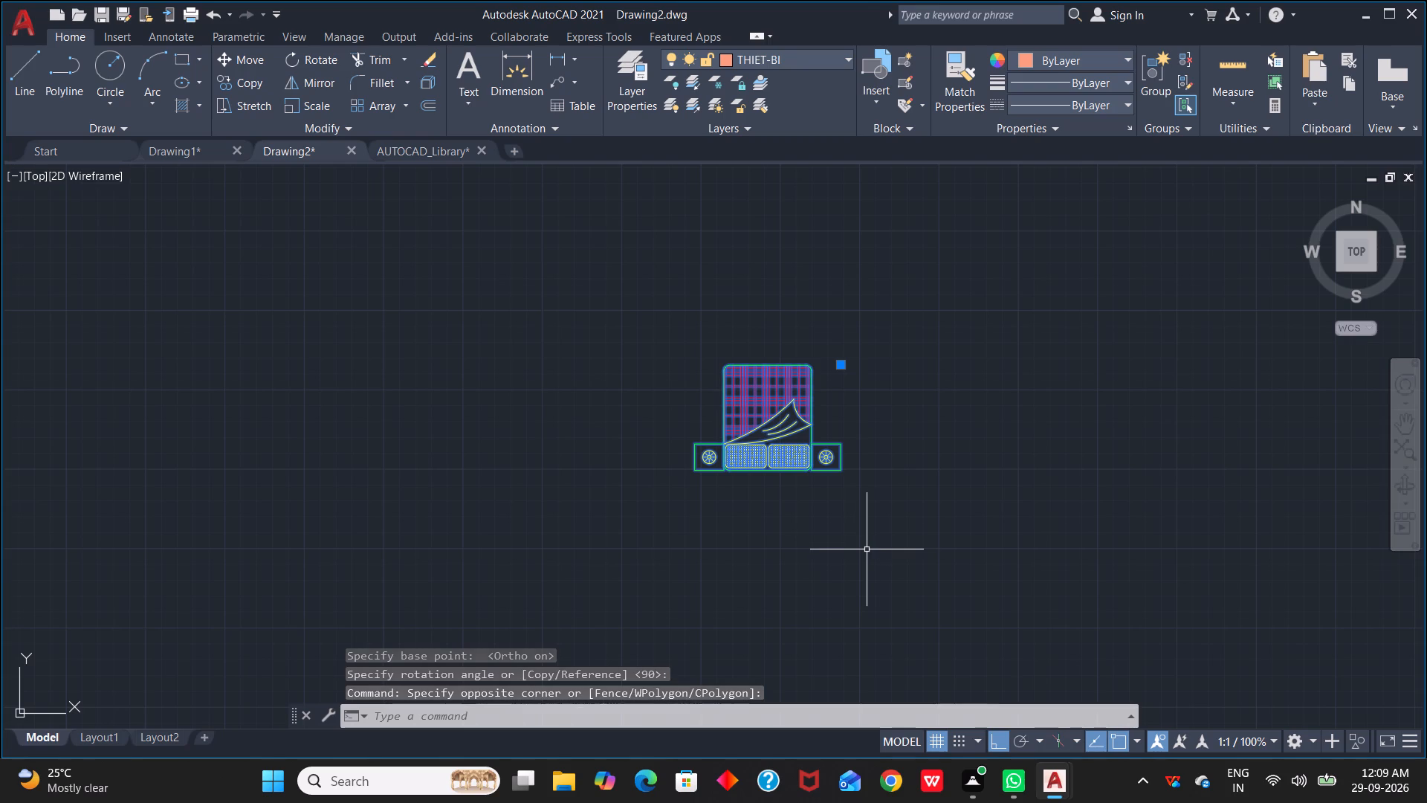
type("CO")
key("space")
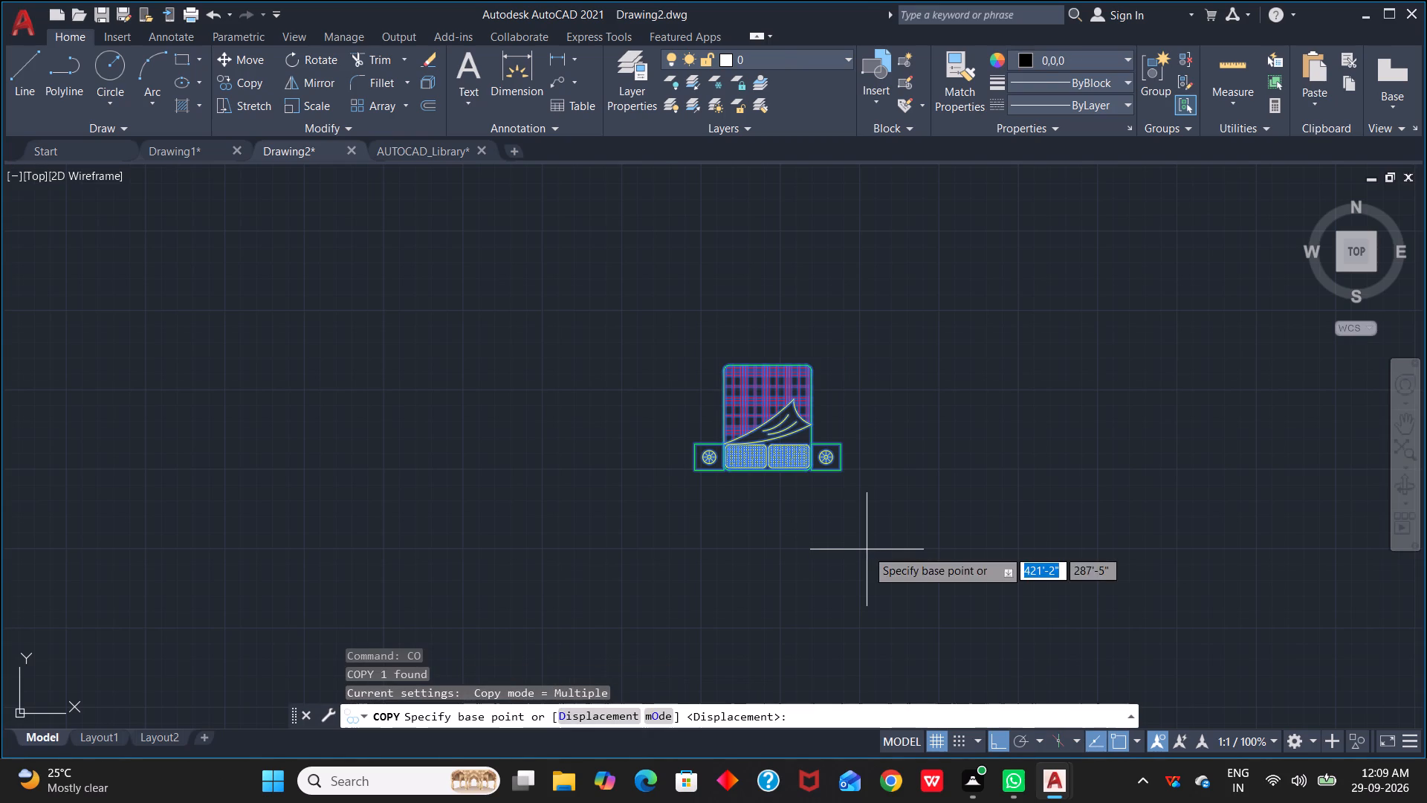
scroll(617, 472, "up", 2)
scroll(924, 542, "down", 1)
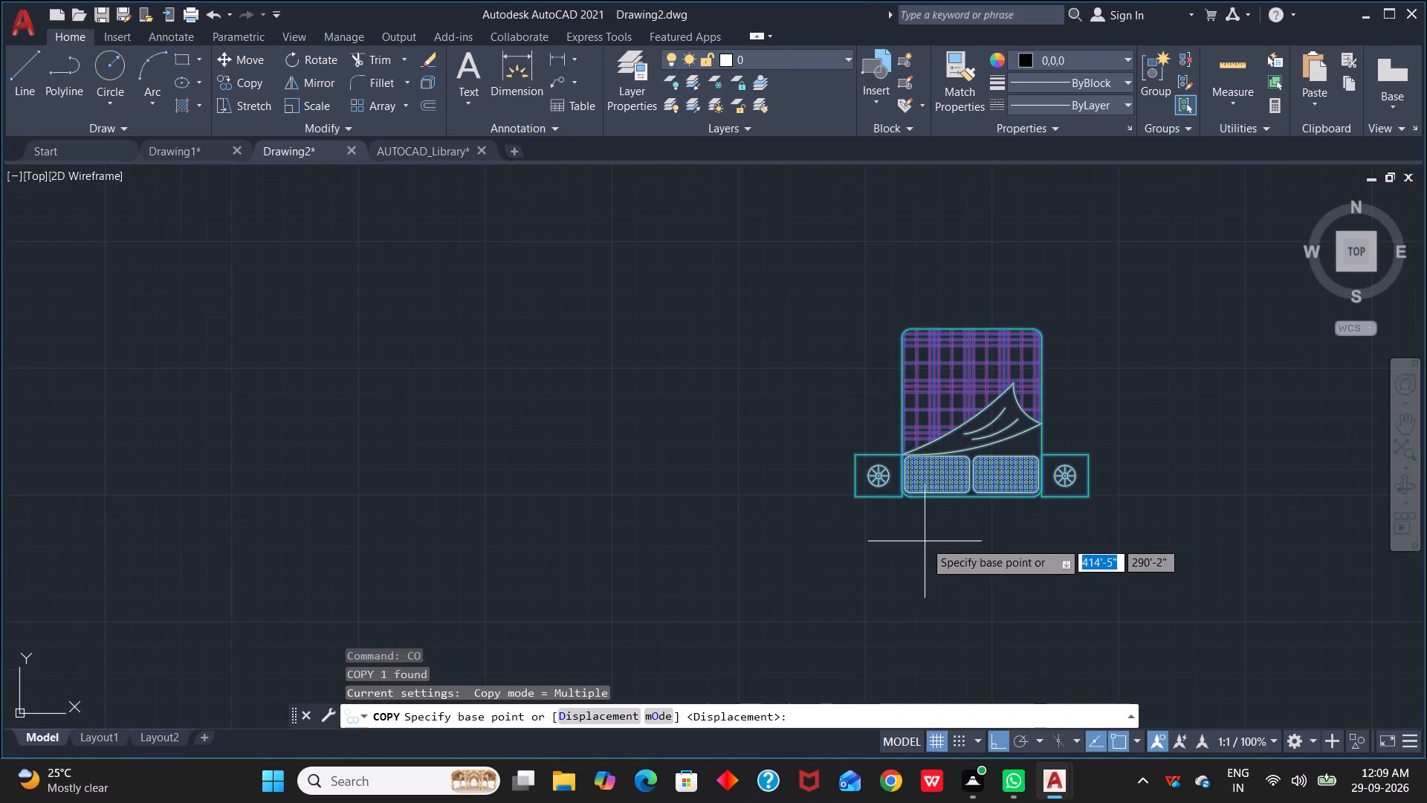
middle_click_drag(959, 557, 474, 635)
scroll(550, 539, "up", 2)
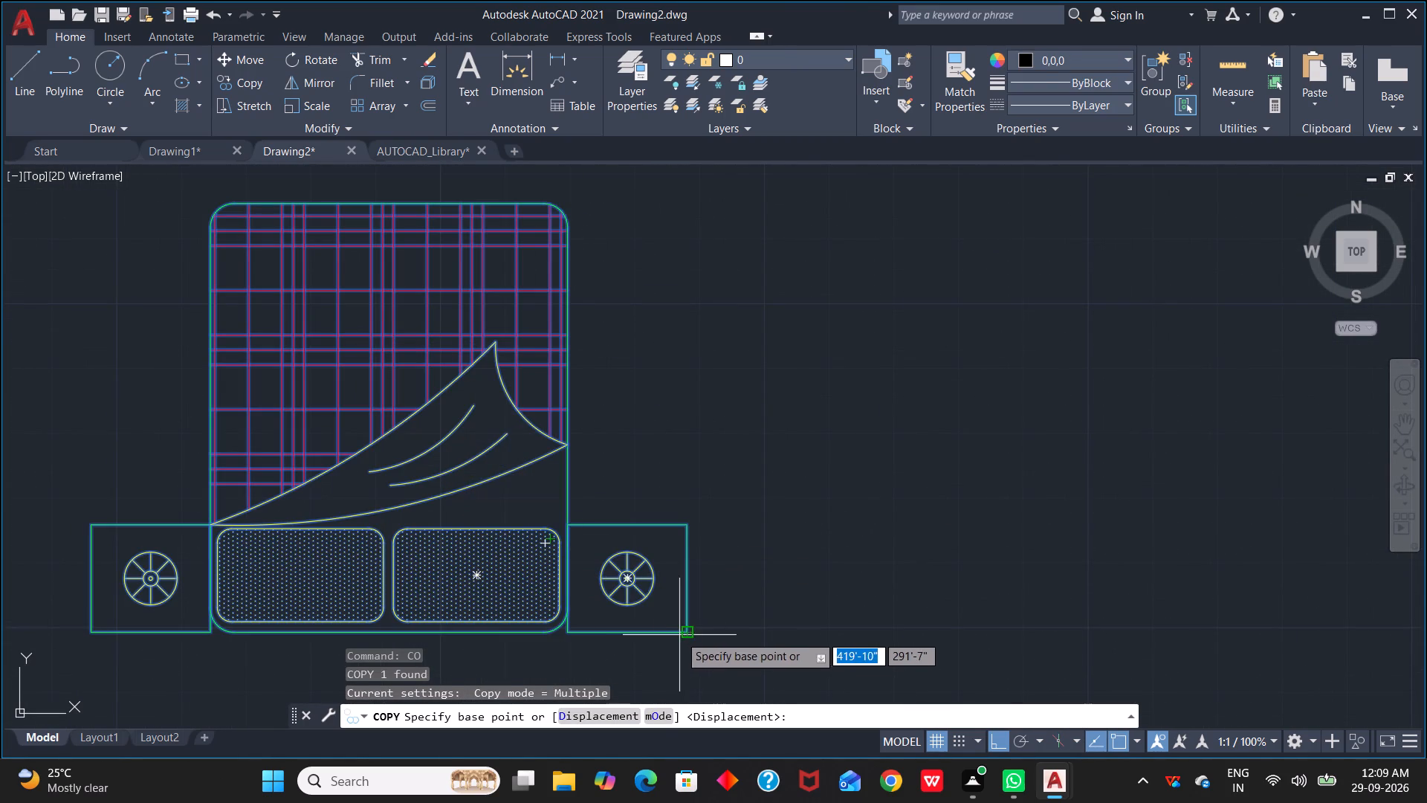
left_click(679, 635)
scroll(418, 610, "down", 2)
middle_click_drag(418, 610, 352, 610)
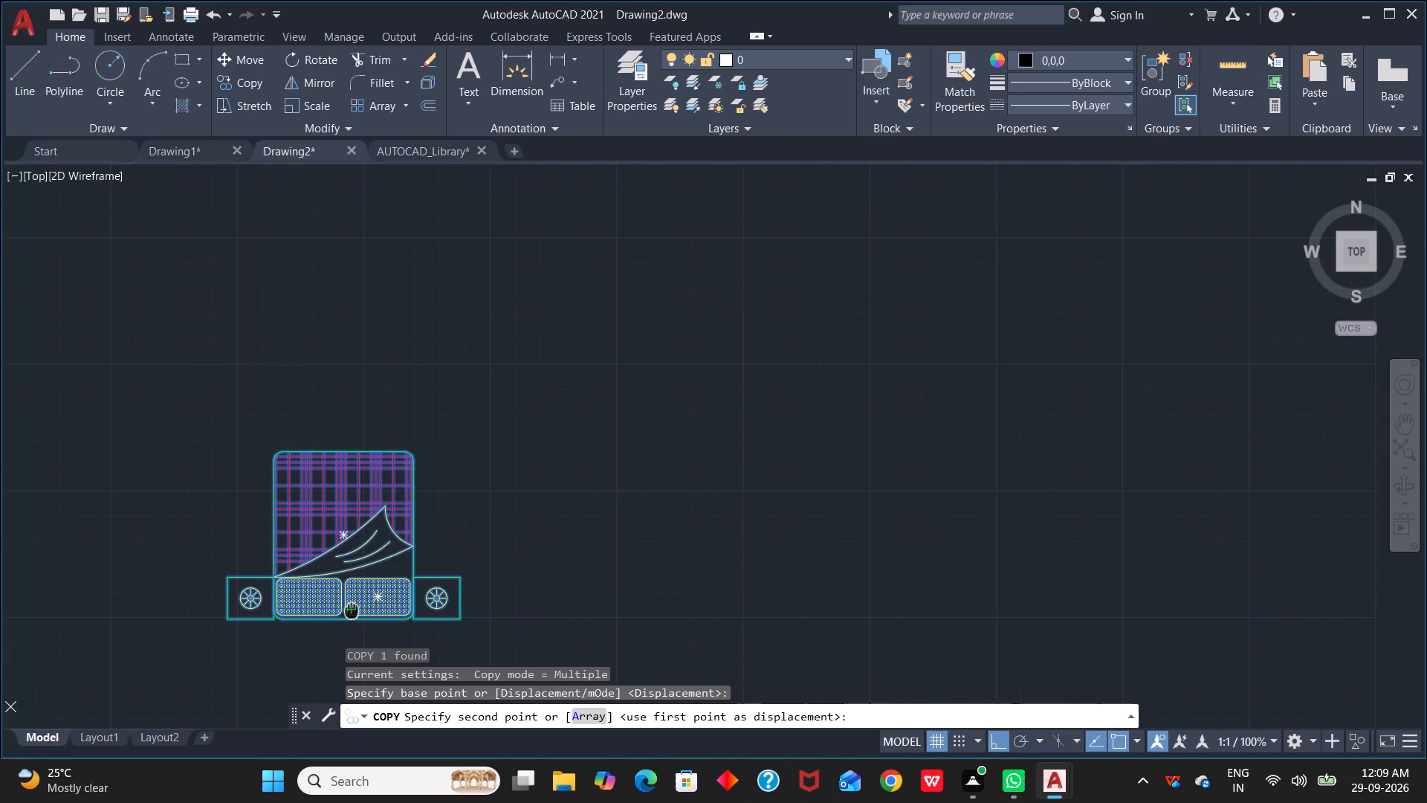
middle_click_drag(352, 610, 349, 611)
middle_click_drag(119, 466, 956, 349)
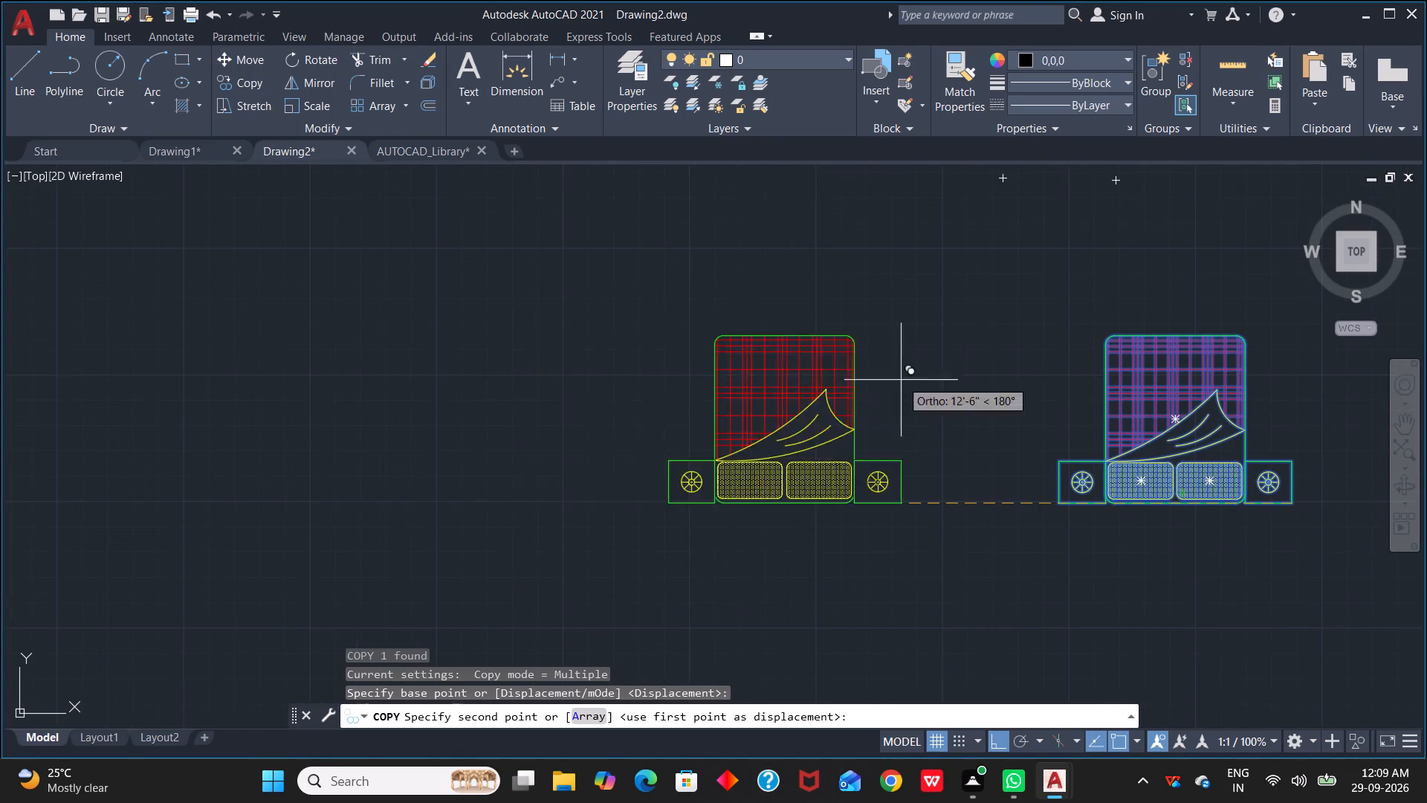
scroll(513, 409, "down", 3)
scroll(398, 470, "down", 4)
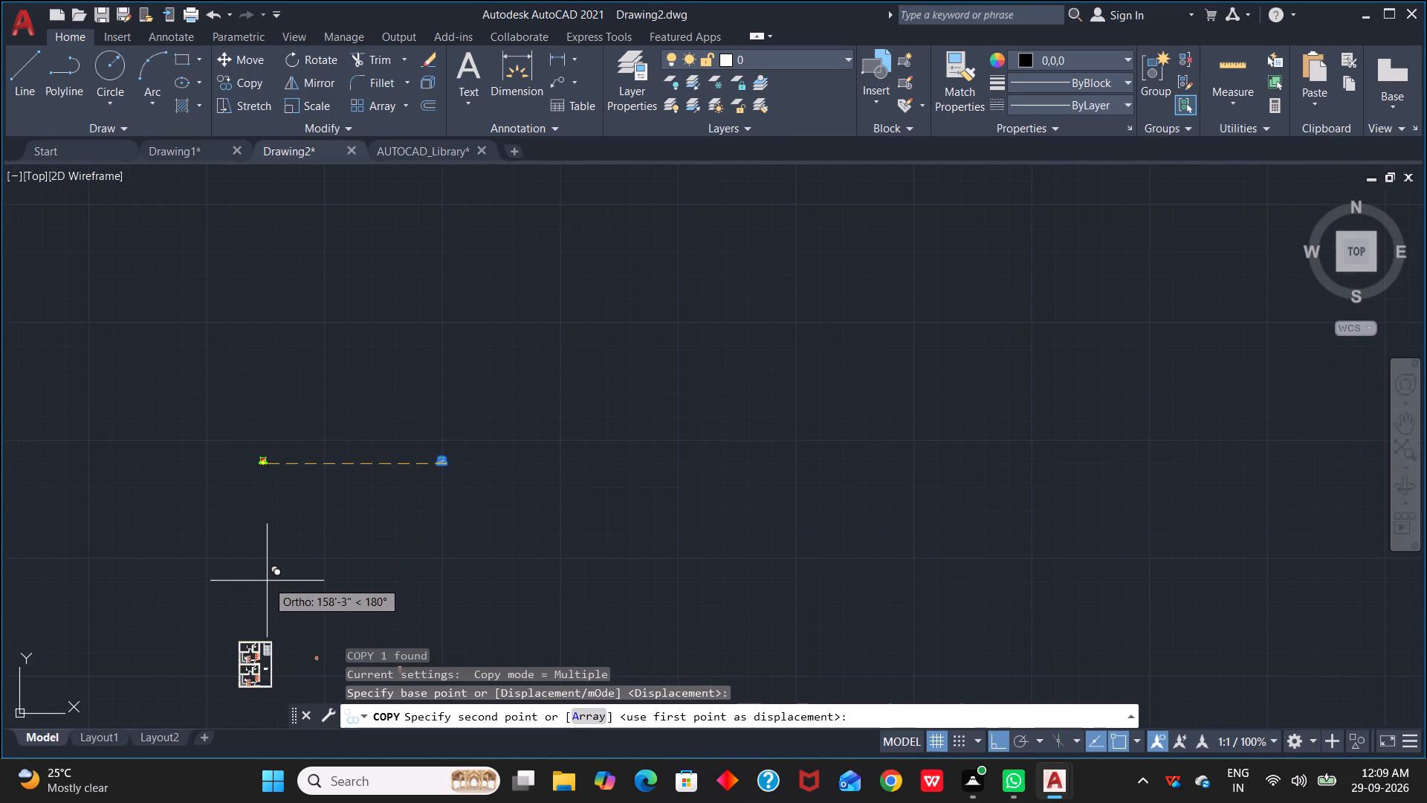
key("F8")
scroll(256, 610, "up", 2)
middle_click_drag(279, 625, 713, 361)
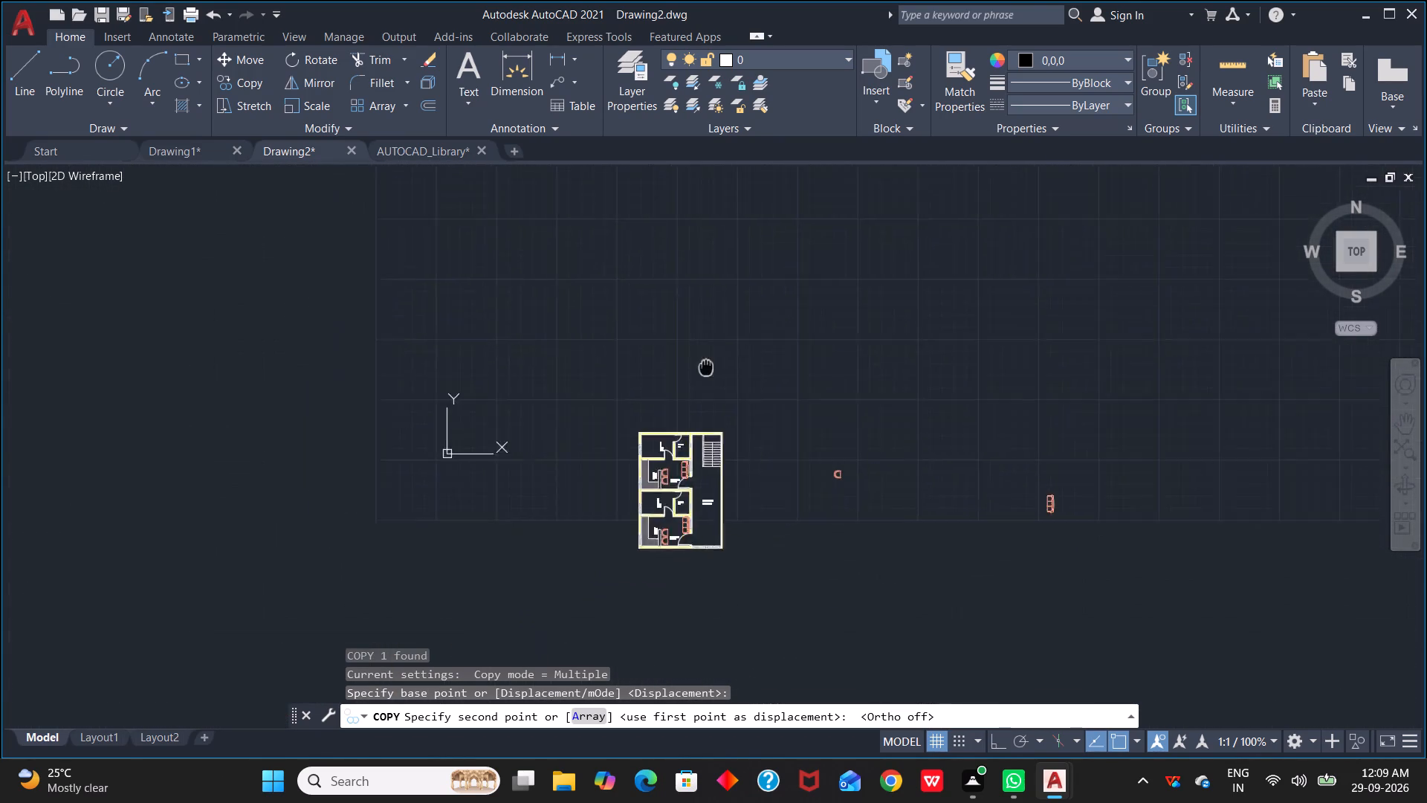
middle_click_drag(713, 361, 754, 339)
scroll(751, 341, "up", 1)
scroll(681, 507, "up", 4)
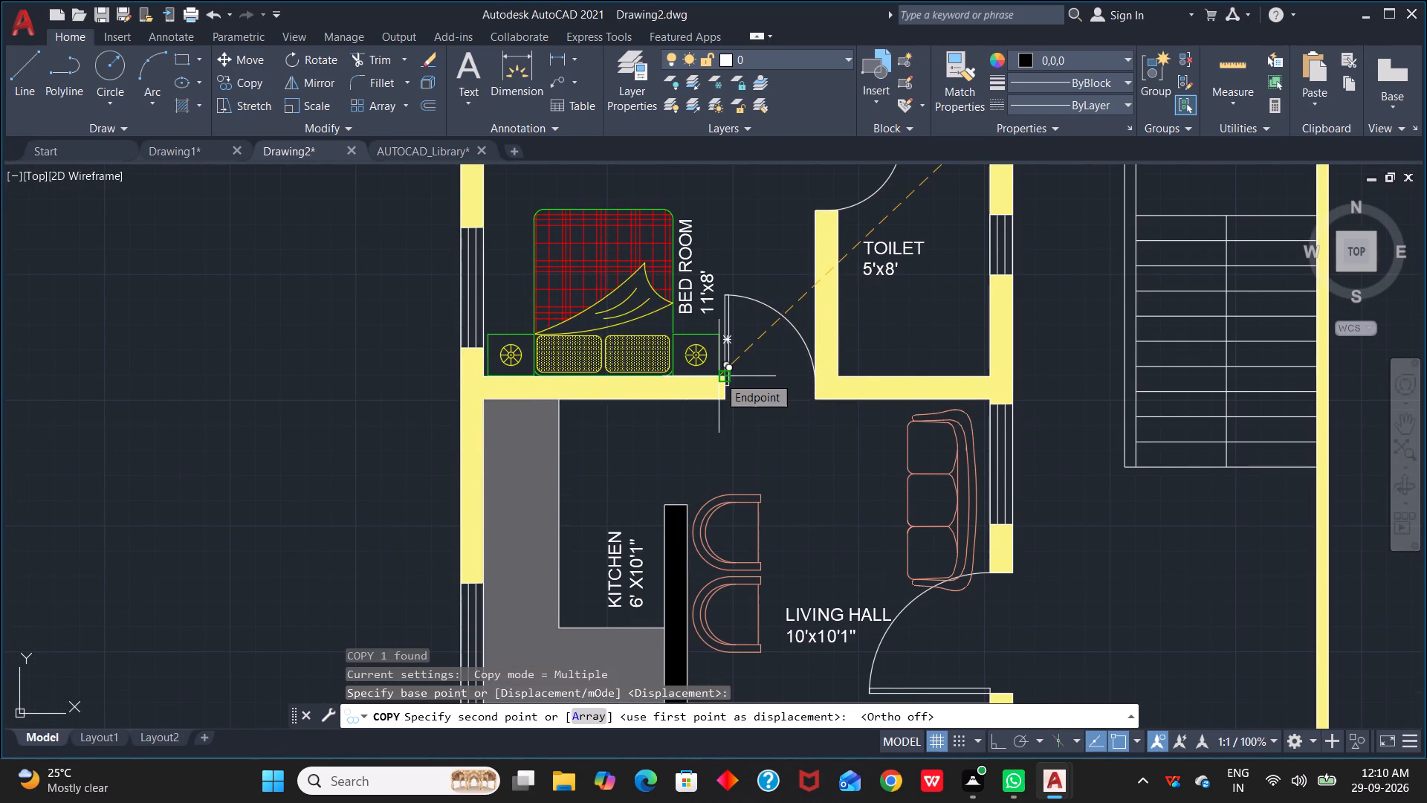
left_click(719, 376)
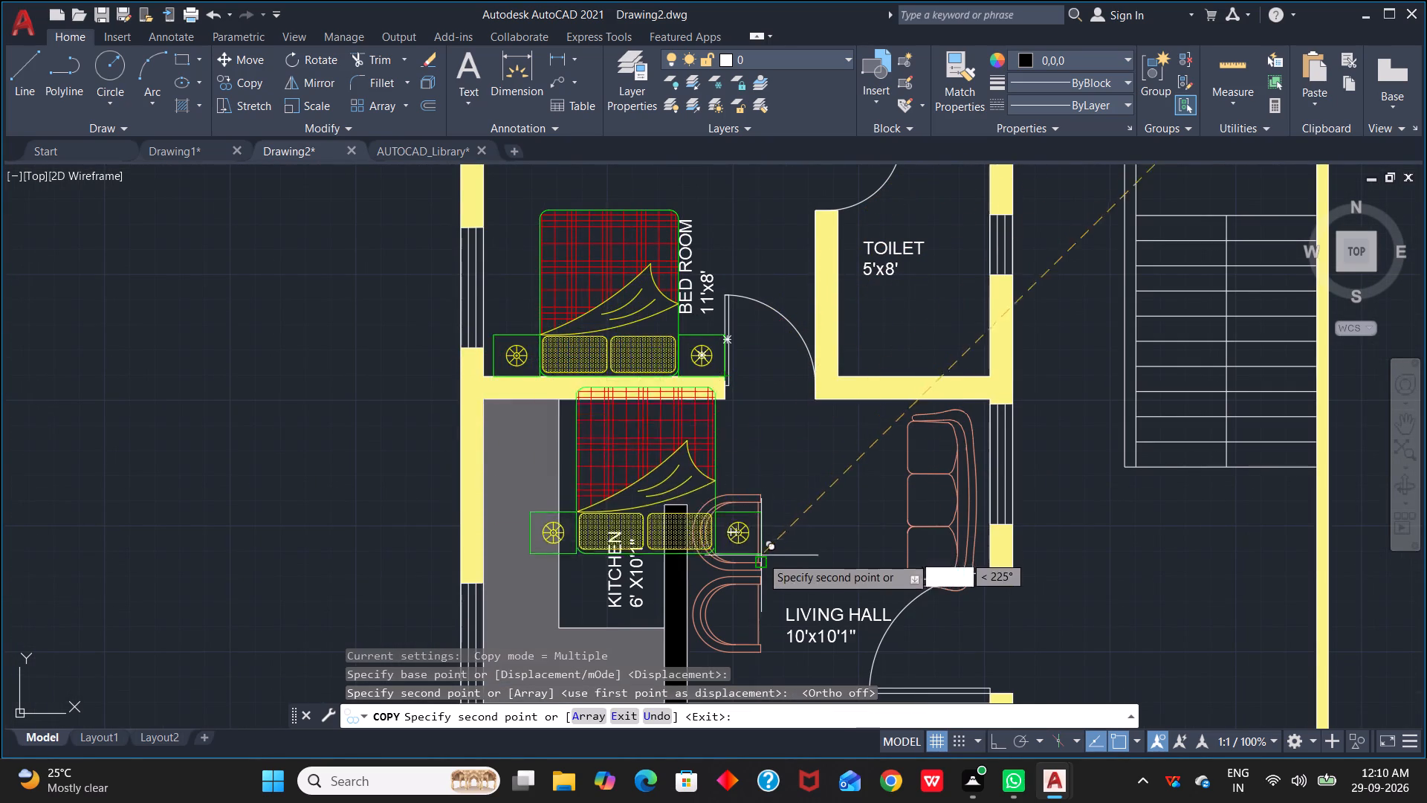
Place a second copy of the bed in the lower unit's bedroom, at the same wall corner beside the door opening.
scroll(774, 606, "down", 2)
middle_click_drag(777, 613, 870, 102)
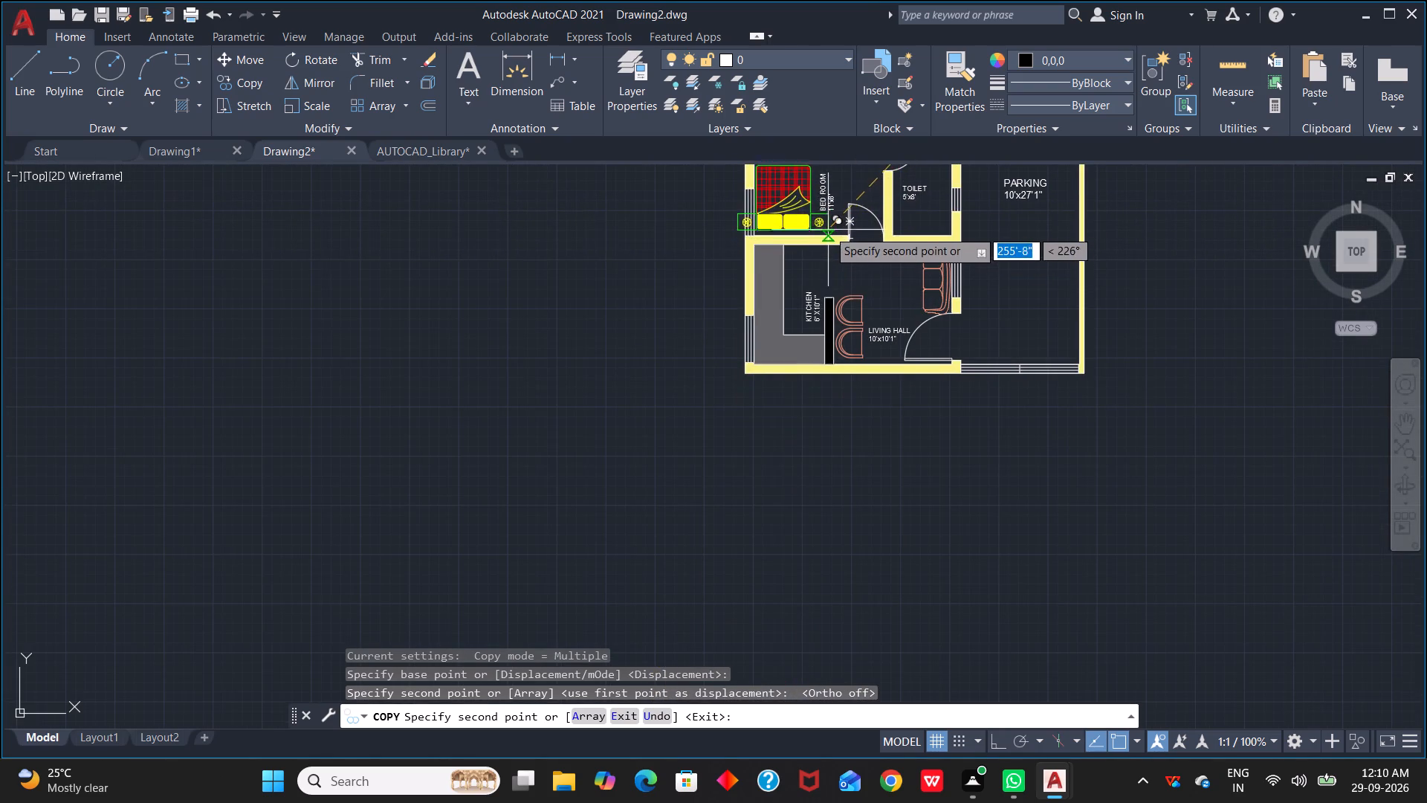
scroll(839, 229, "up", 2)
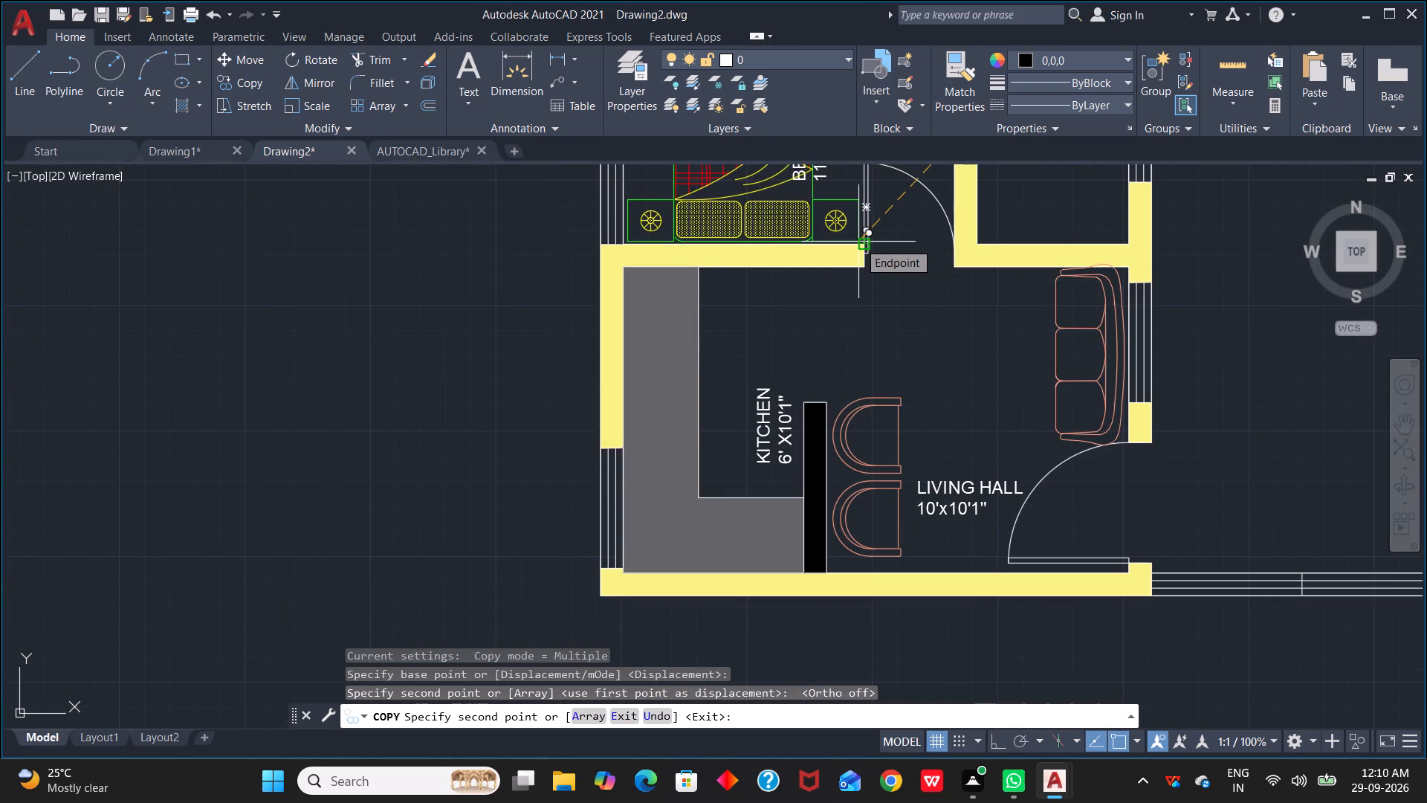
left_click(858, 242)
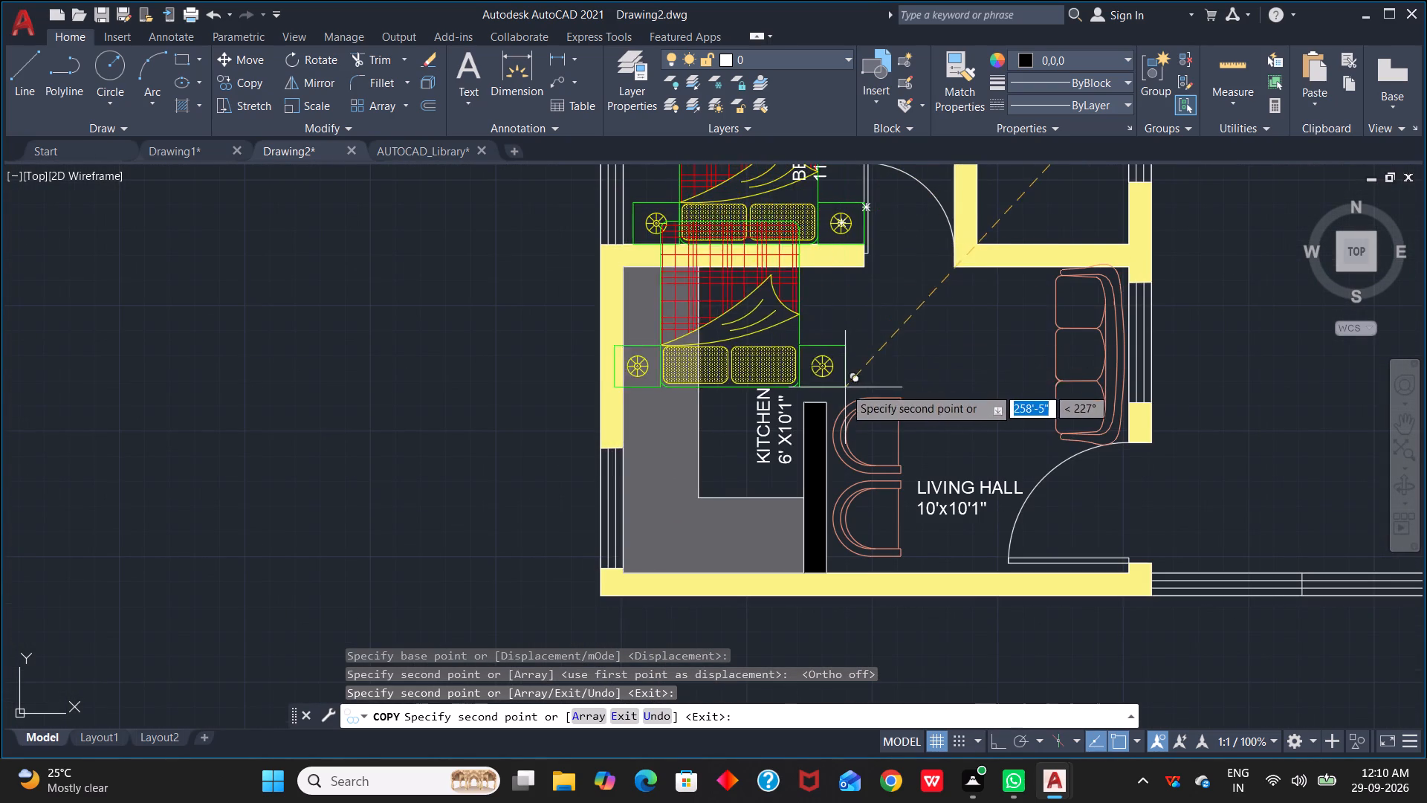
key("Escape")
Nudge the lower unit's bed diagonally about 4" away from the kitchen wall and the door opening.
scroll(859, 384, "down", 1)
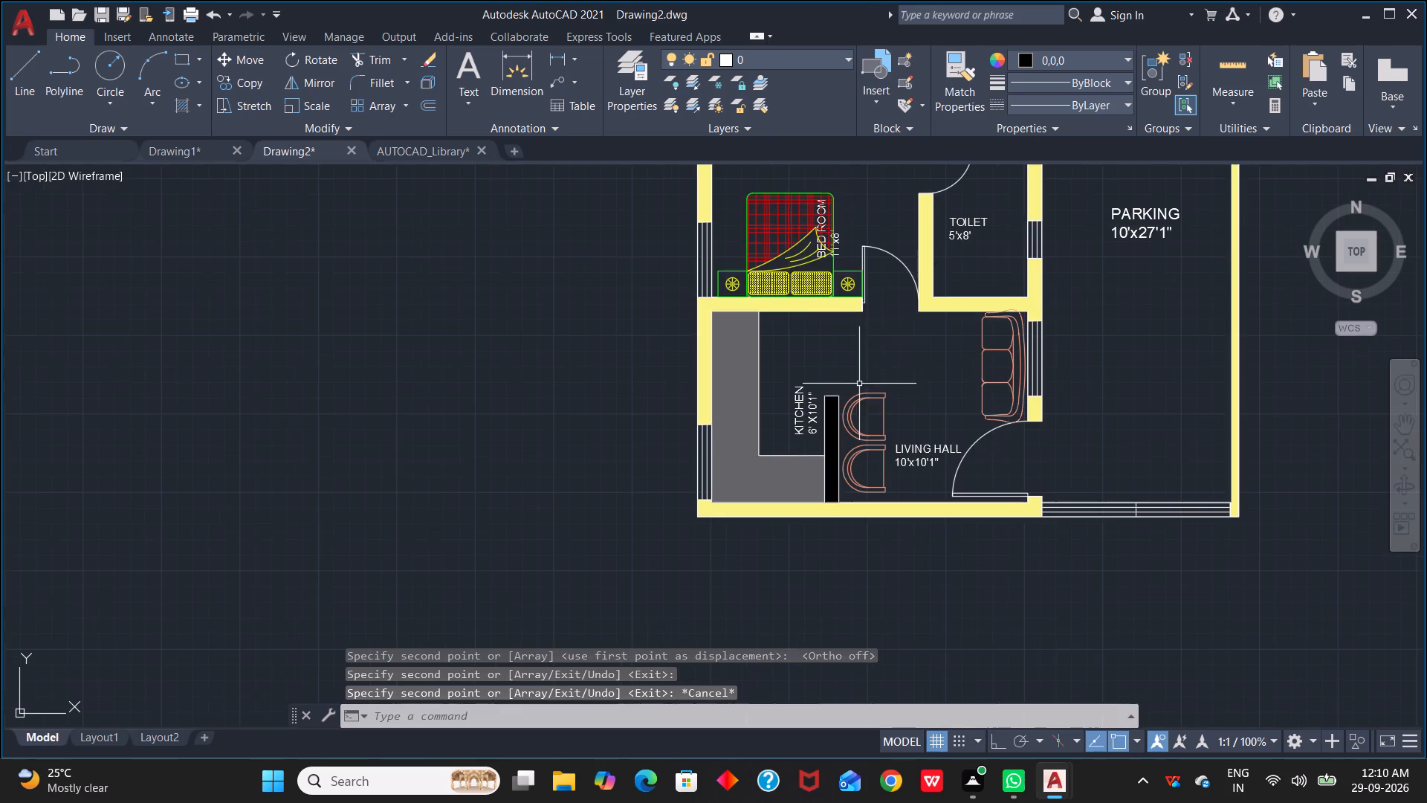
left_click(797, 280)
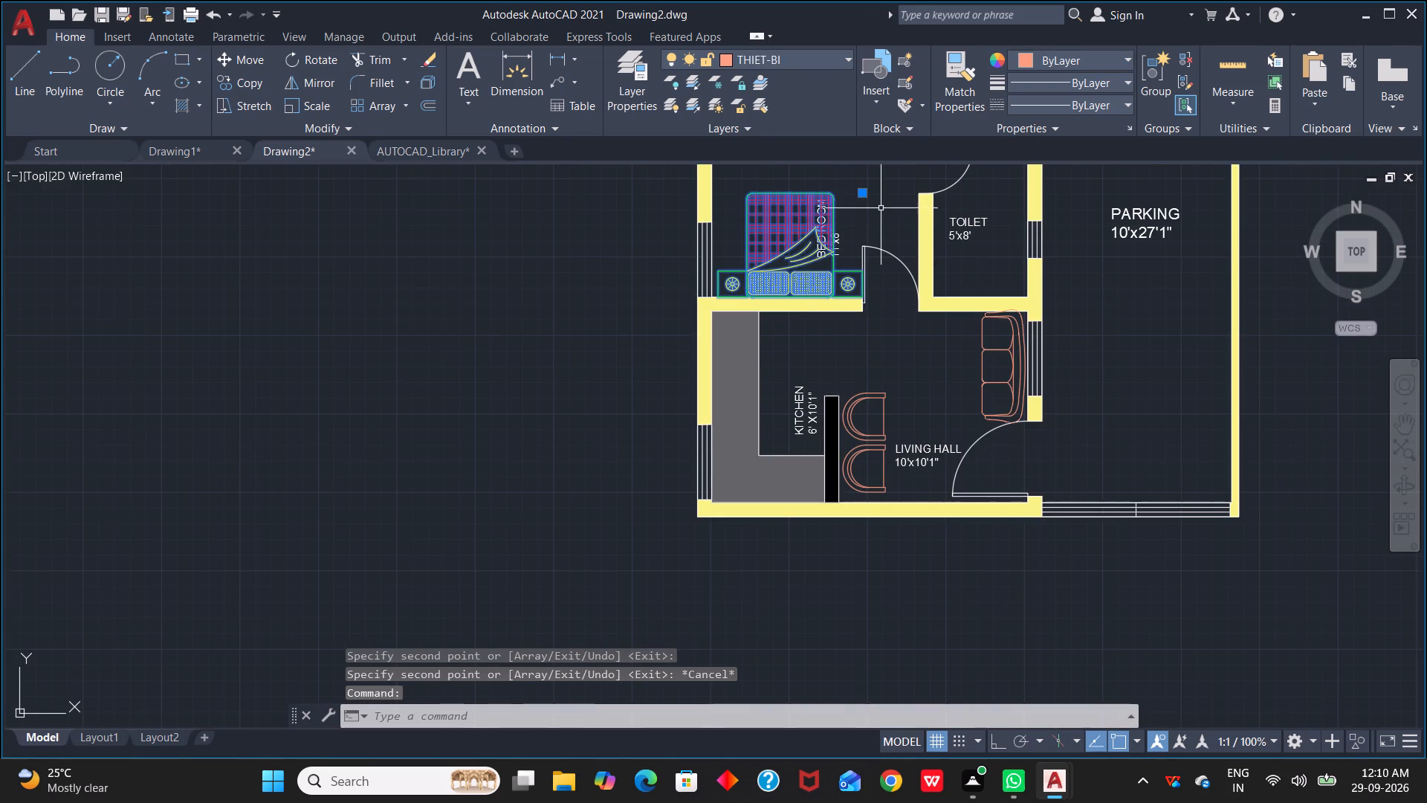
left_click(861, 193)
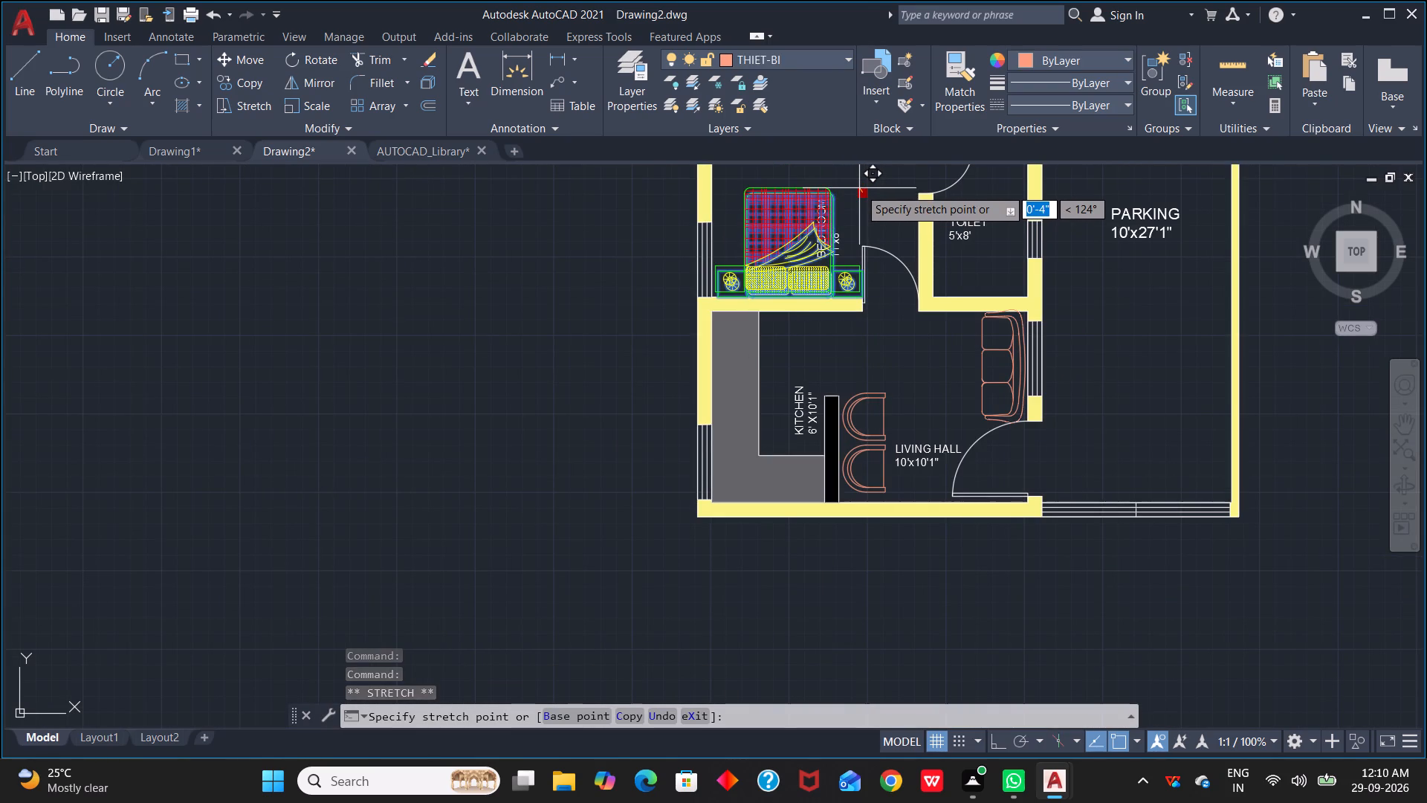
left_click(859, 187)
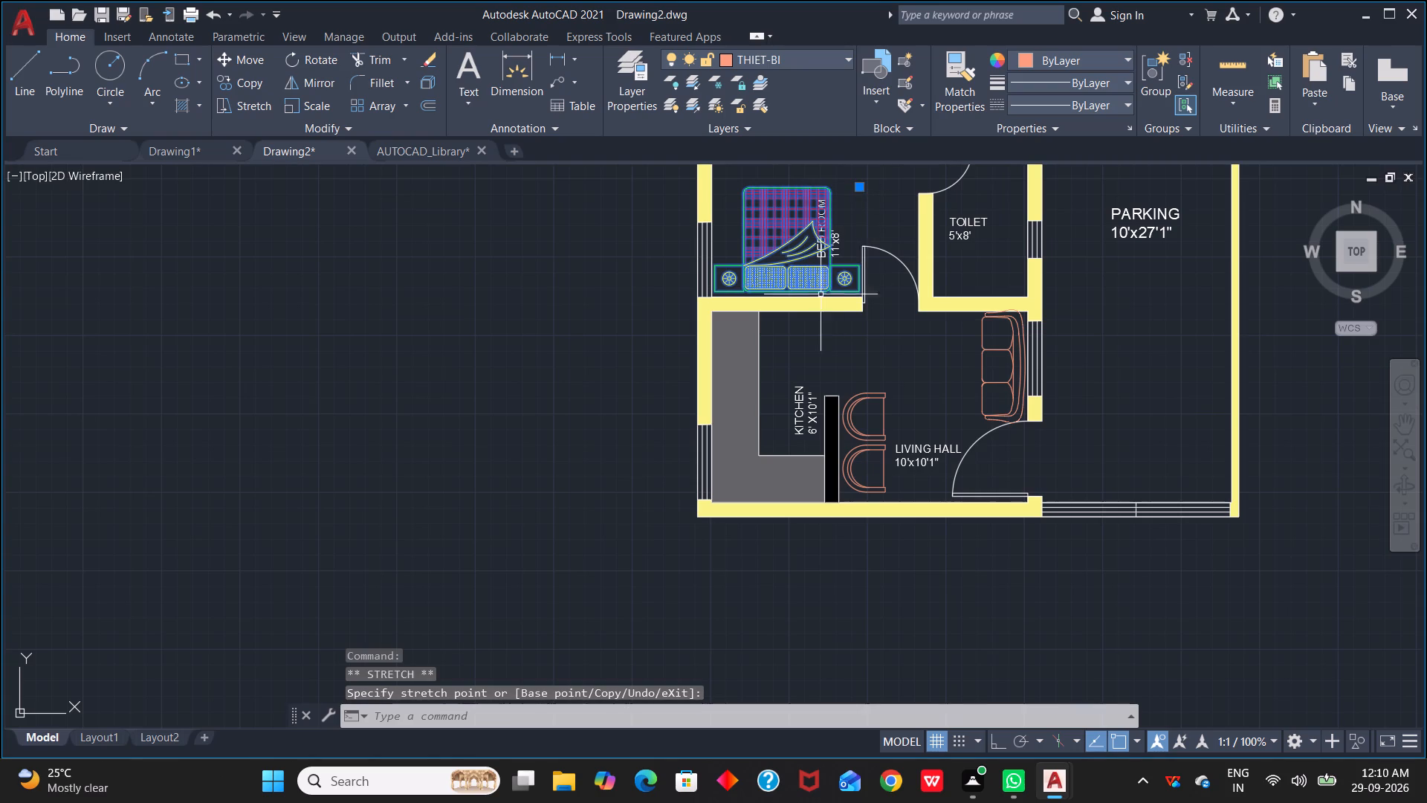
Nudge the upper unit's bed slightly away from the door opening and about 2" off the kitchen wall.
scroll(887, 274, "down", 2)
middle_click_drag(882, 264, 850, 439)
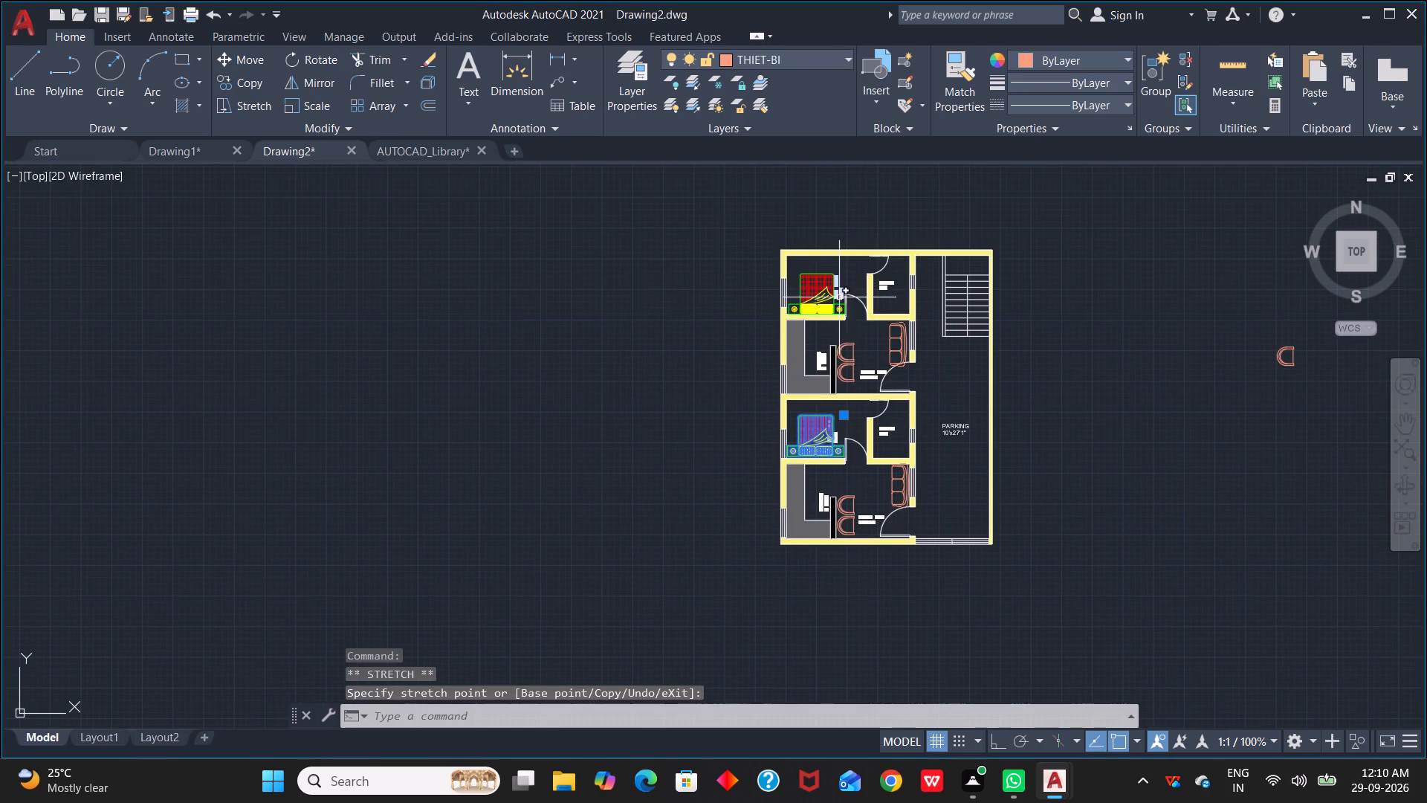
scroll(839, 297, "up", 3)
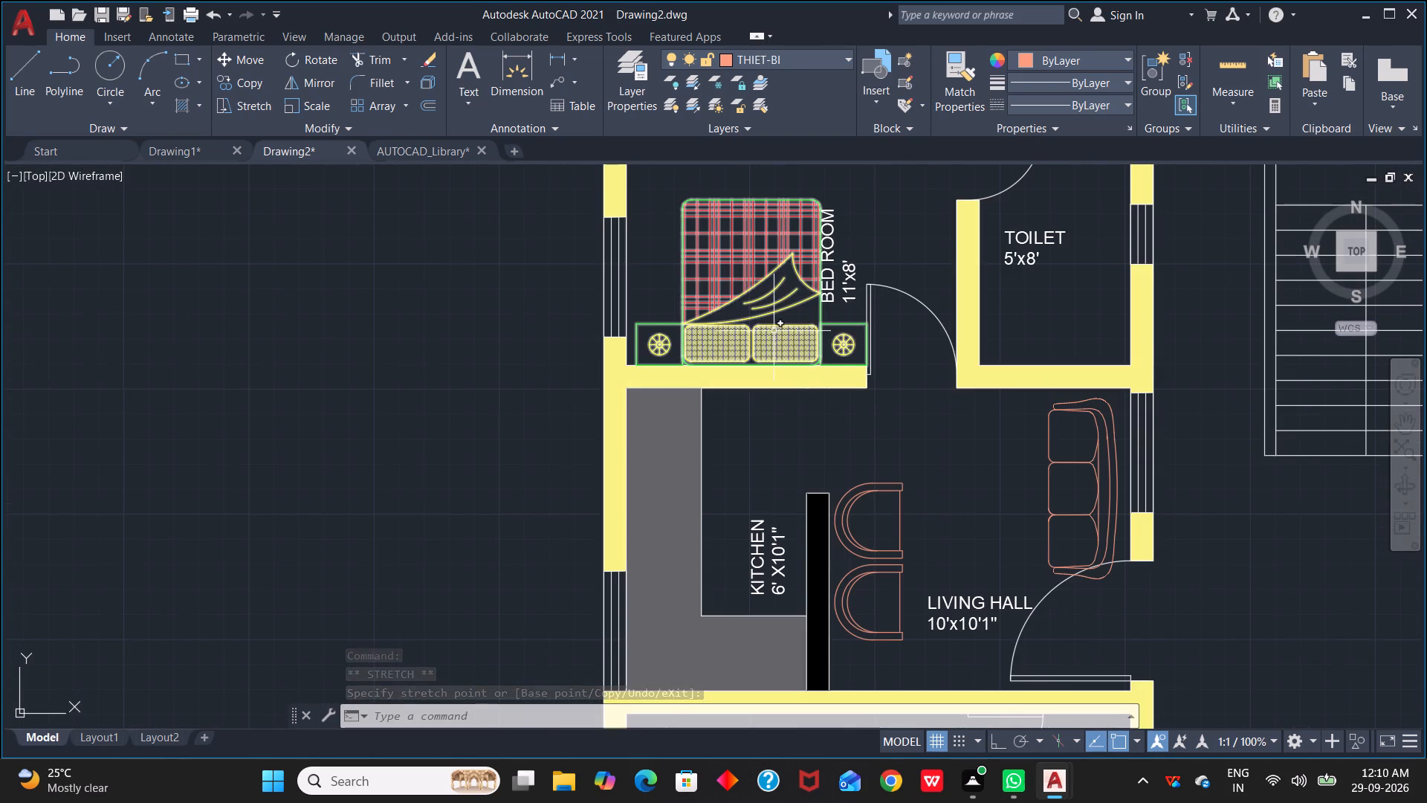
left_click(734, 306)
left_click(712, 323)
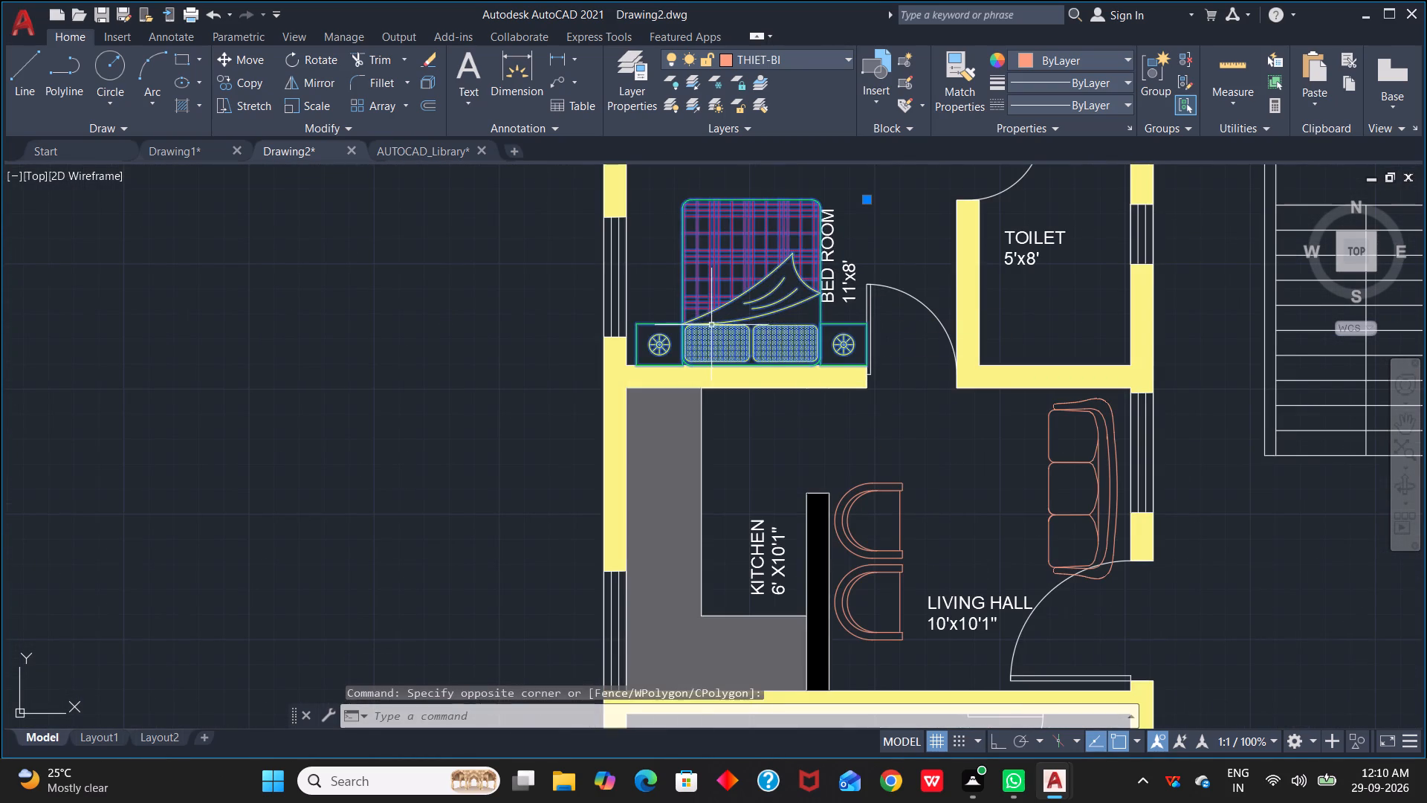
left_click(863, 201)
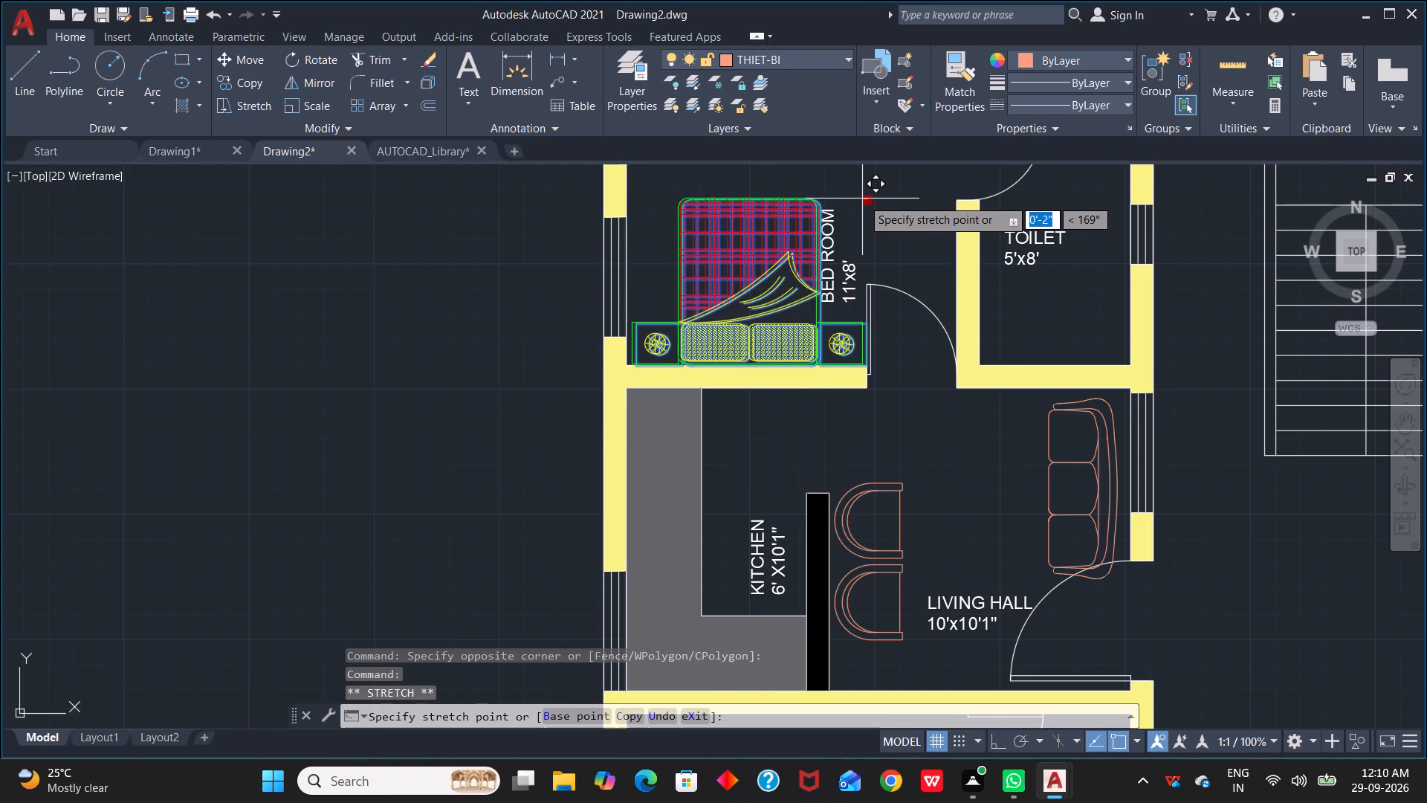
left_click(862, 199)
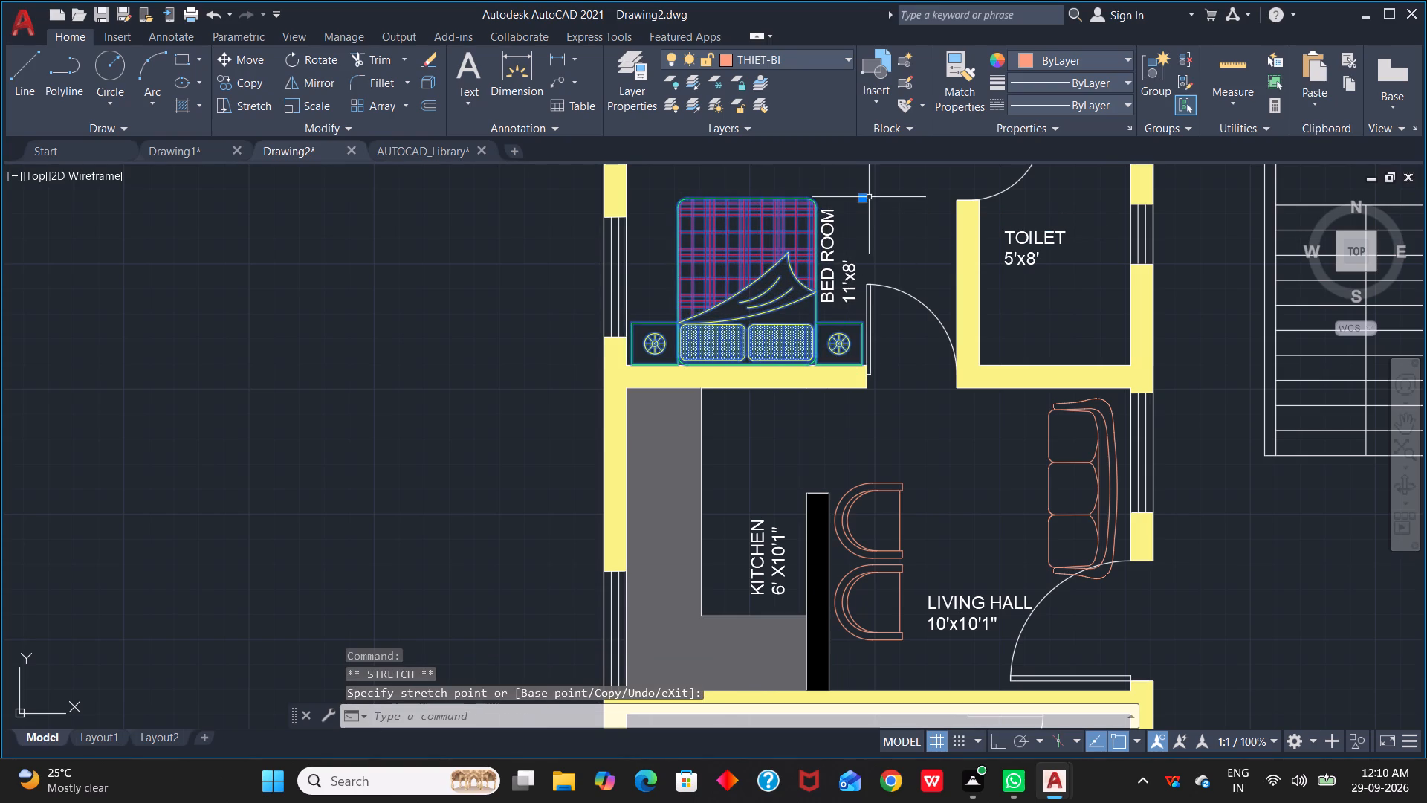
left_click(866, 199)
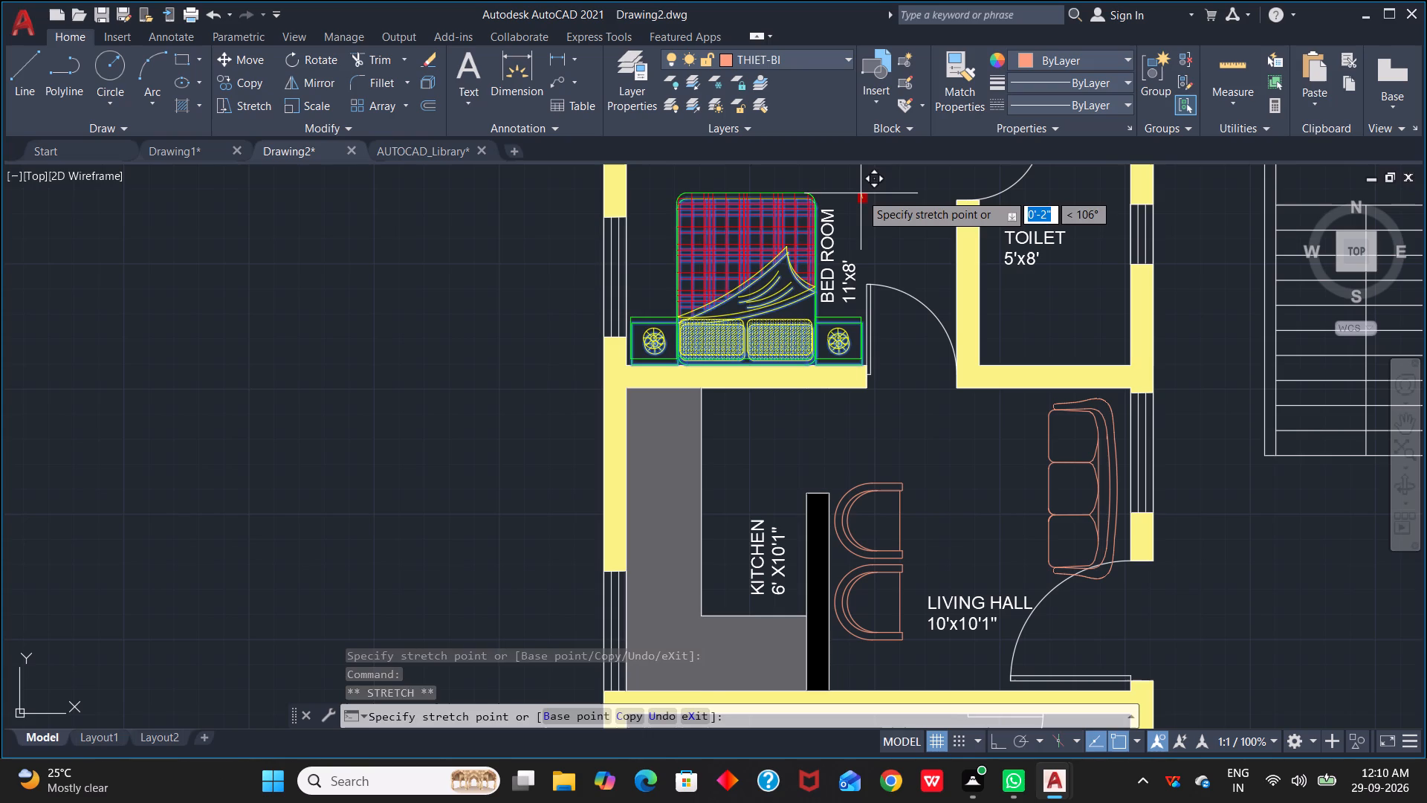
left_click(861, 193)
key("Escape")
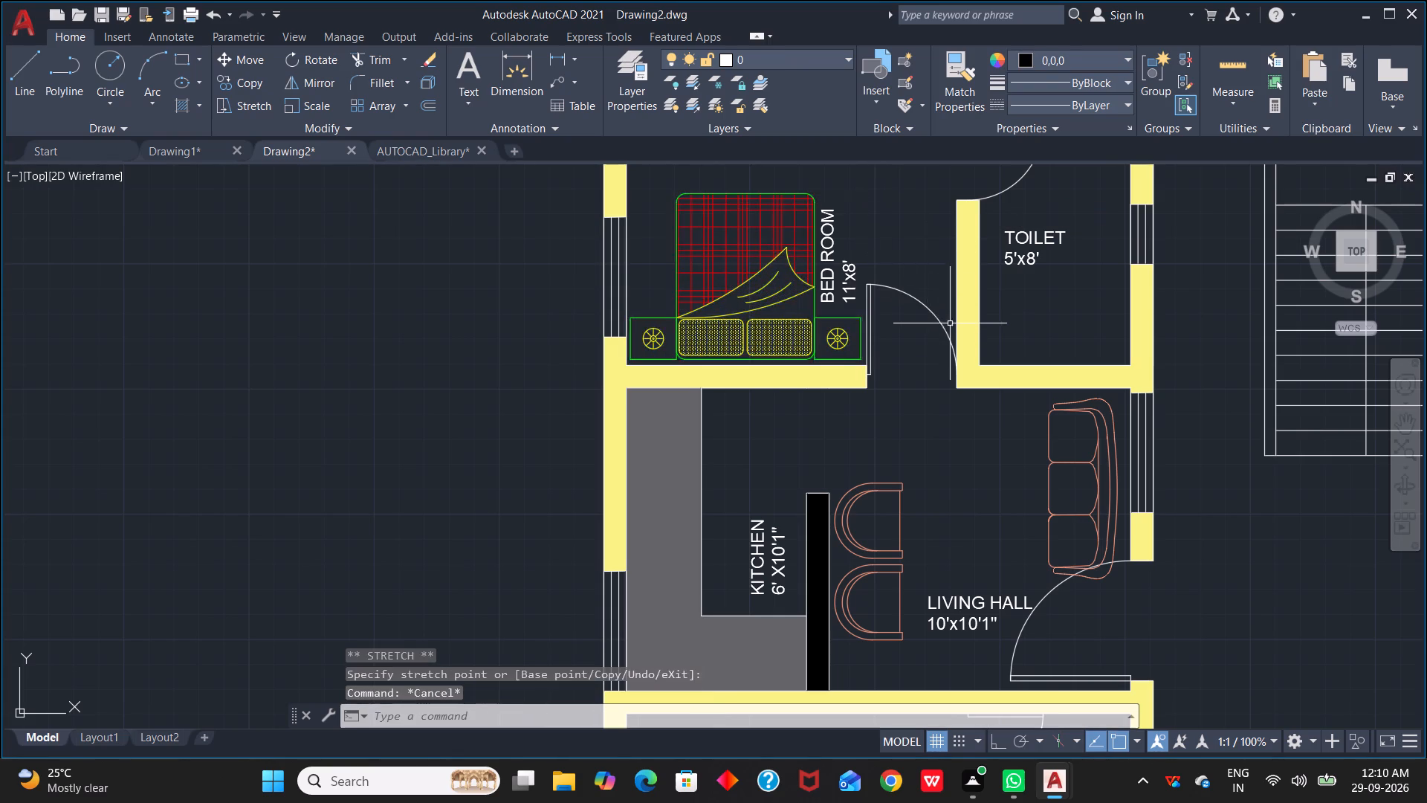
Move the upper unit's BED ROOM 11'x8' label clear of the bed, into the free space just above the door swing.
scroll(939, 362, "down", 2)
scroll(976, 435, "up", 2)
scroll(800, 258, "down", 1)
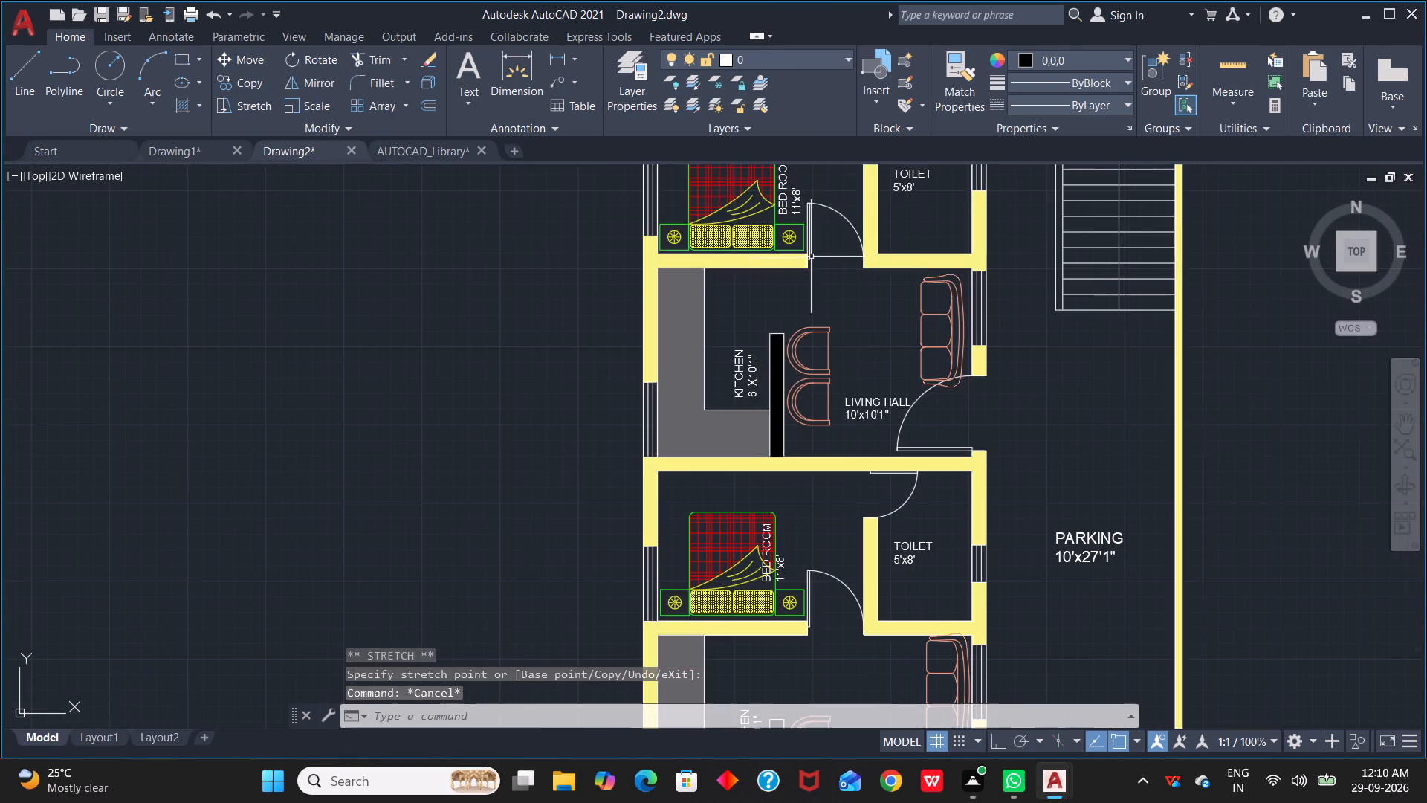
middle_click_drag(842, 260, 863, 358)
left_click(803, 297)
left_click_drag(800, 311, 830, 300)
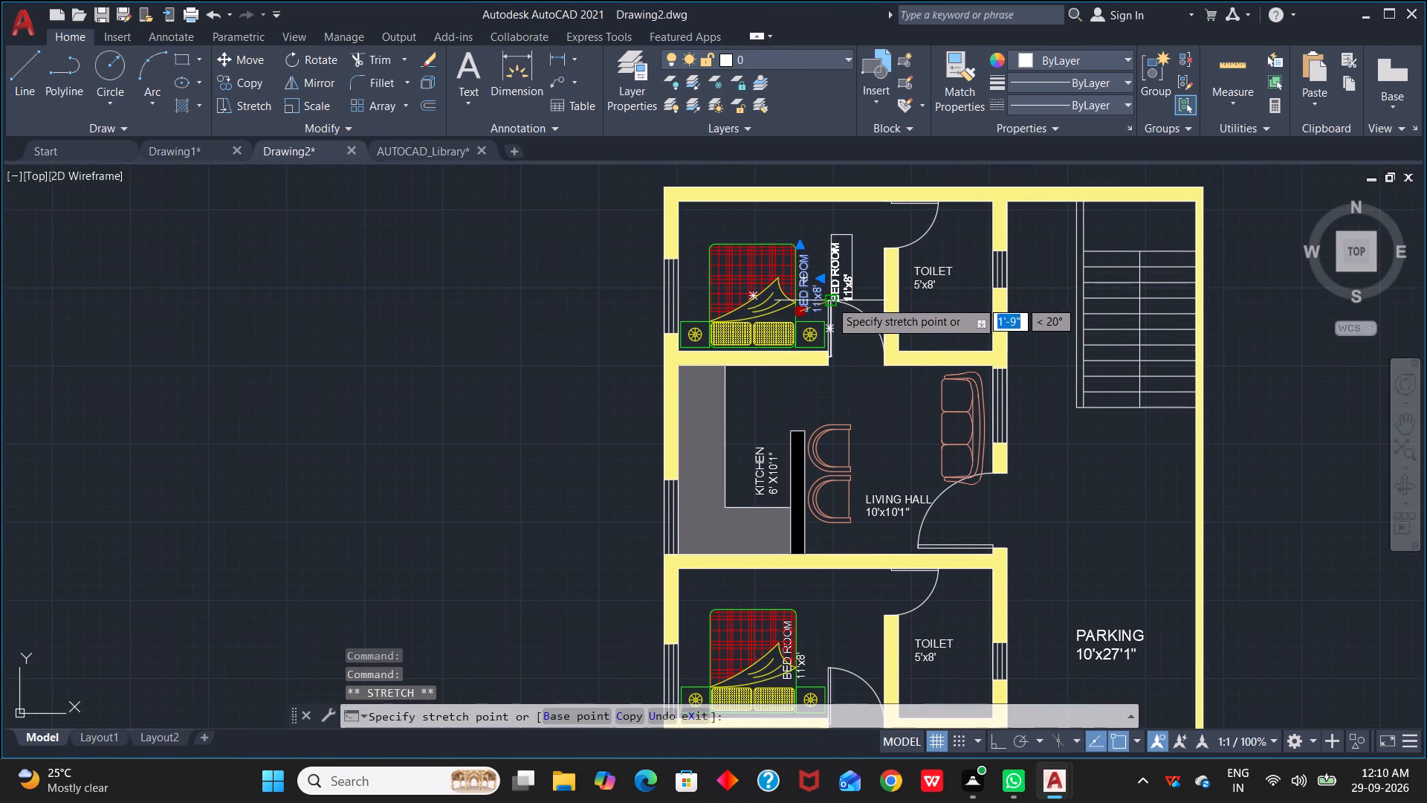
left_click_drag(830, 300, 825, 291)
left_click(825, 291)
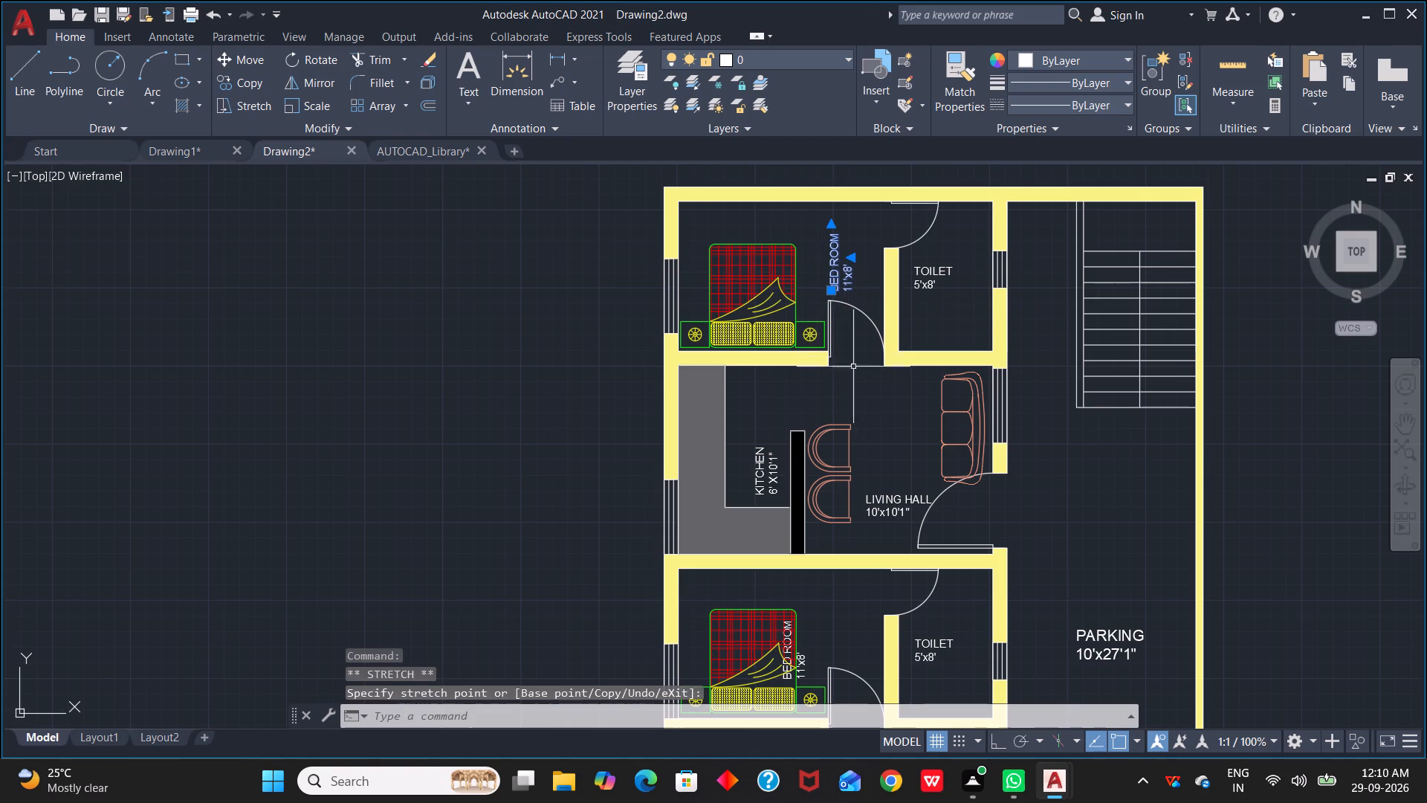
key("Escape")
scroll(894, 461, "down", 1)
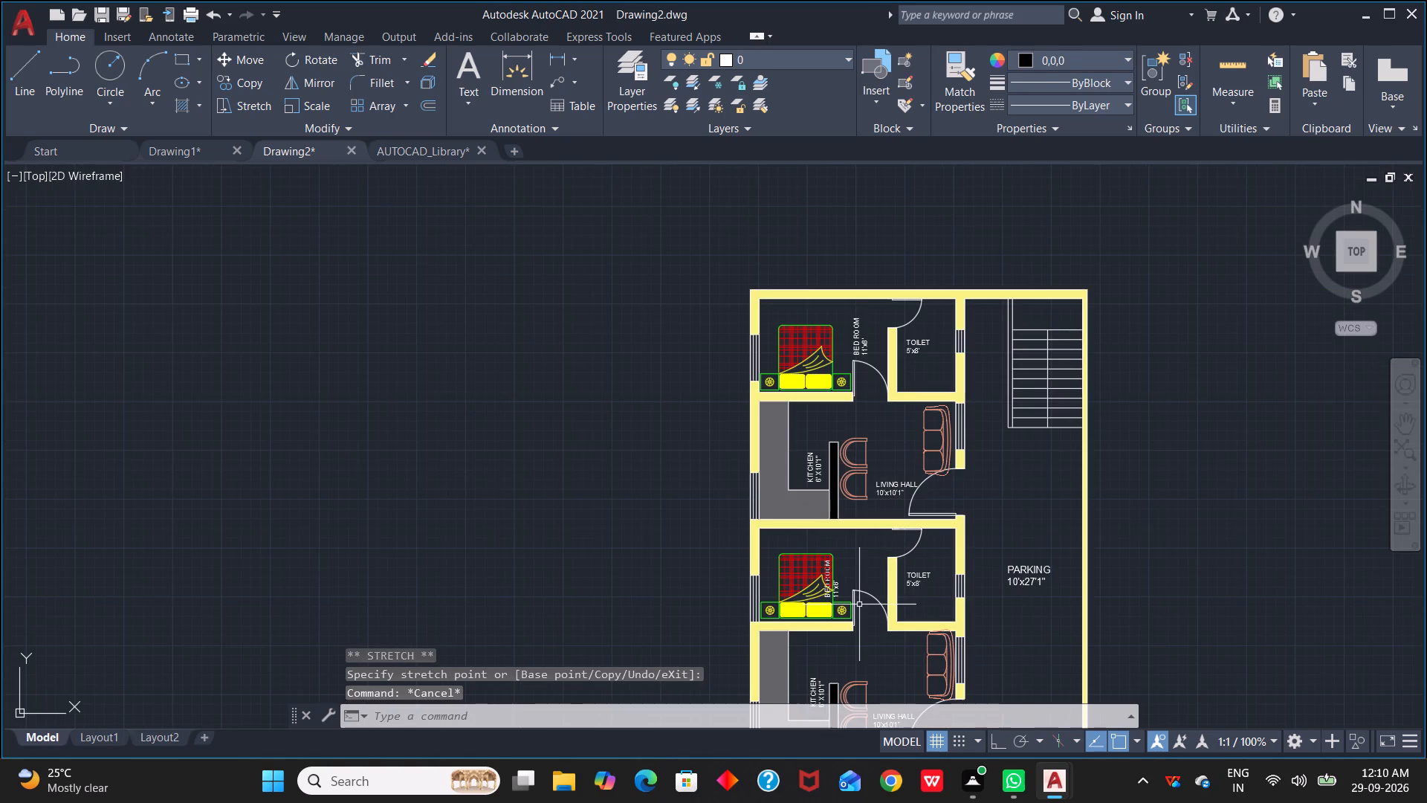
Move the lower unit's BED ROOM 11'x8' label off the bed into the free space just above the door swing.
scroll(840, 594, "up", 3)
left_click(825, 597)
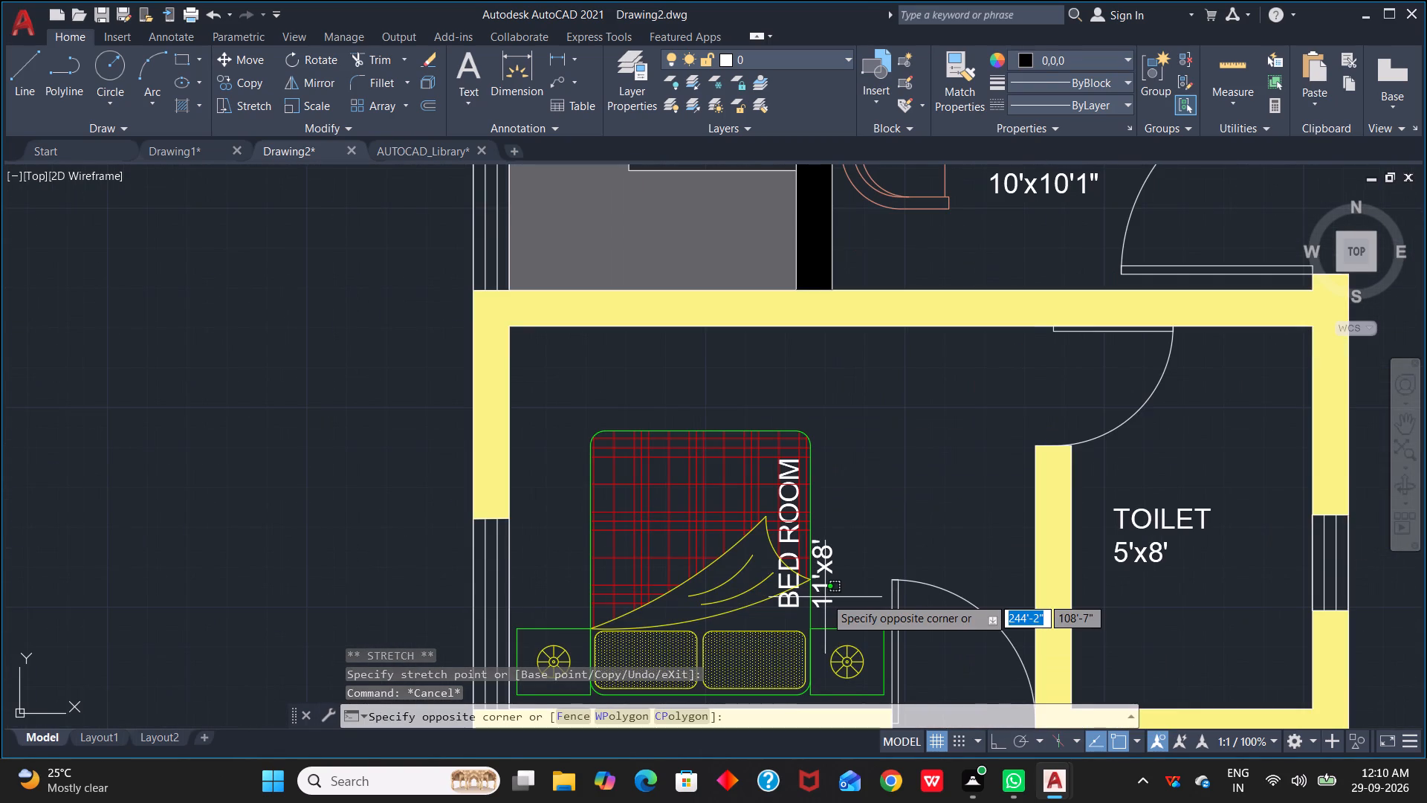
left_click(825, 597)
key("Escape")
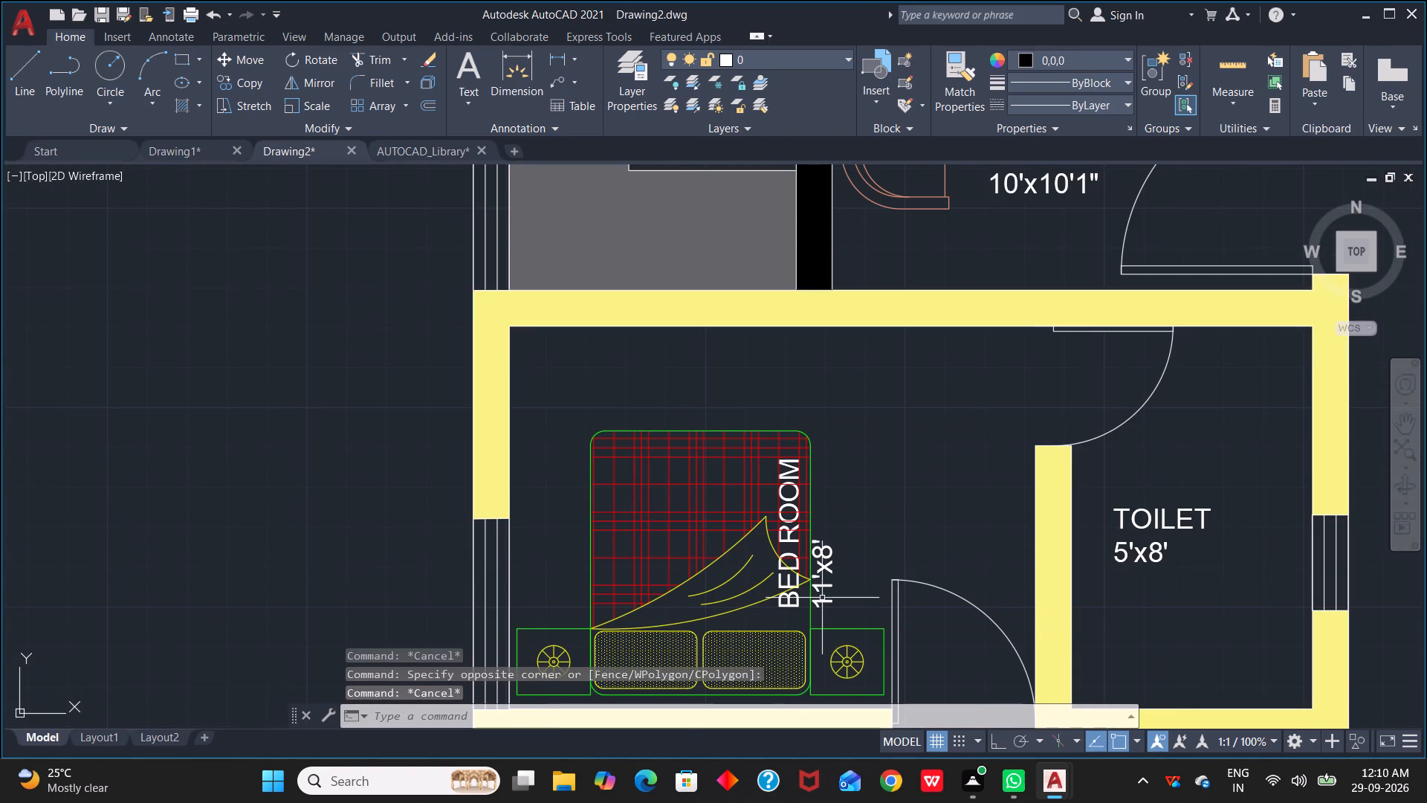
left_click(822, 598)
left_click(821, 603)
left_click(774, 607)
left_click_drag(777, 607, 866, 577)
key("Escape")
left_click(832, 598)
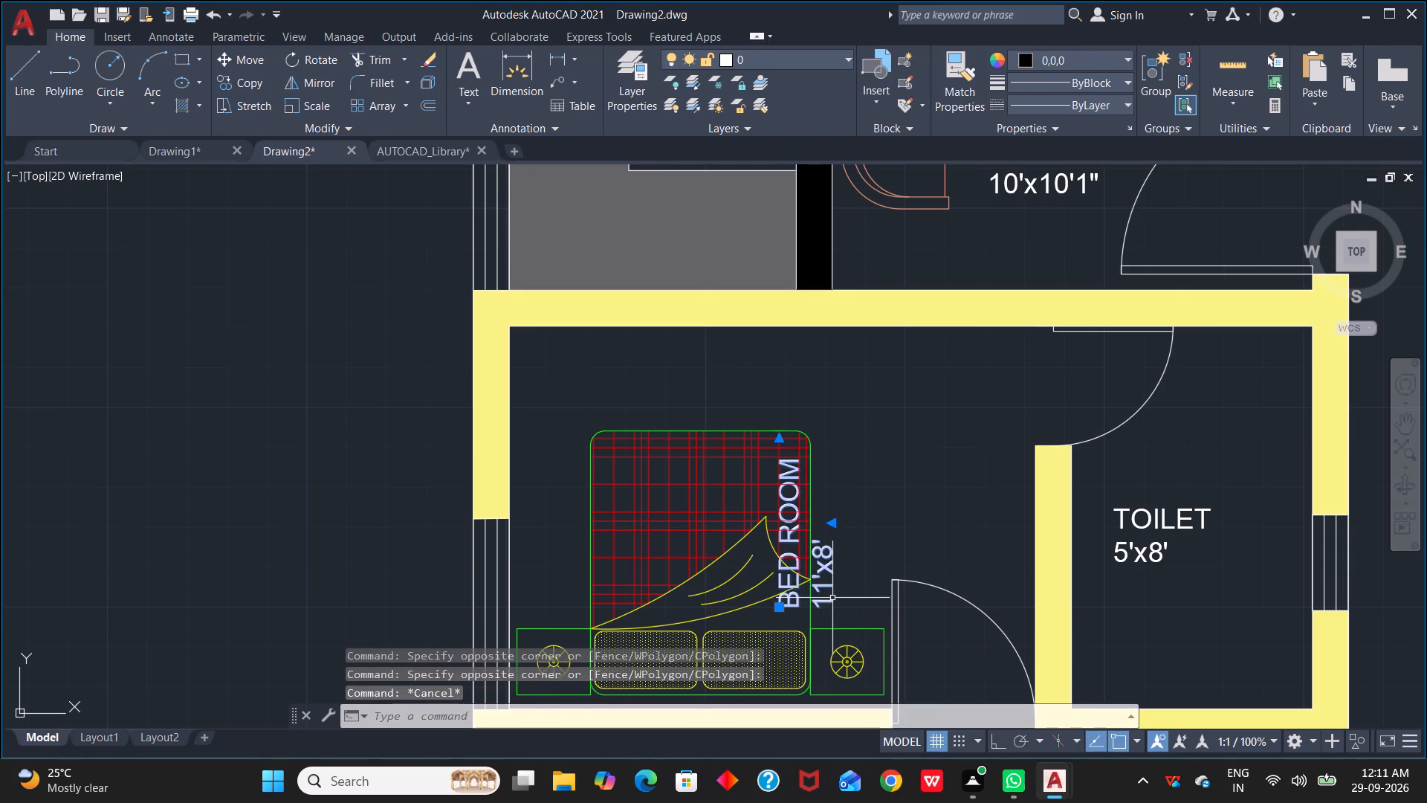
left_click_drag(778, 608, 922, 559)
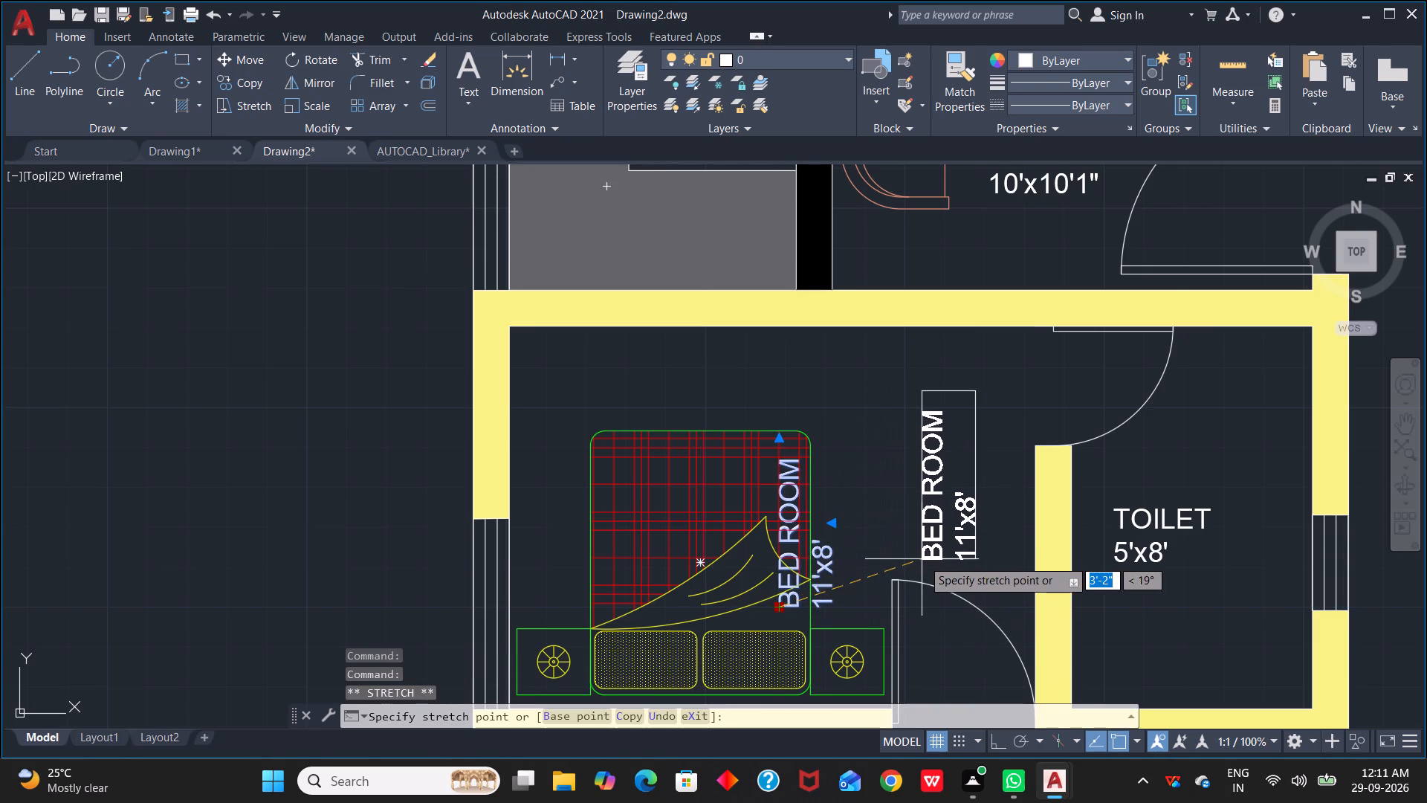
left_click_drag(922, 559, 902, 555)
left_click(902, 555)
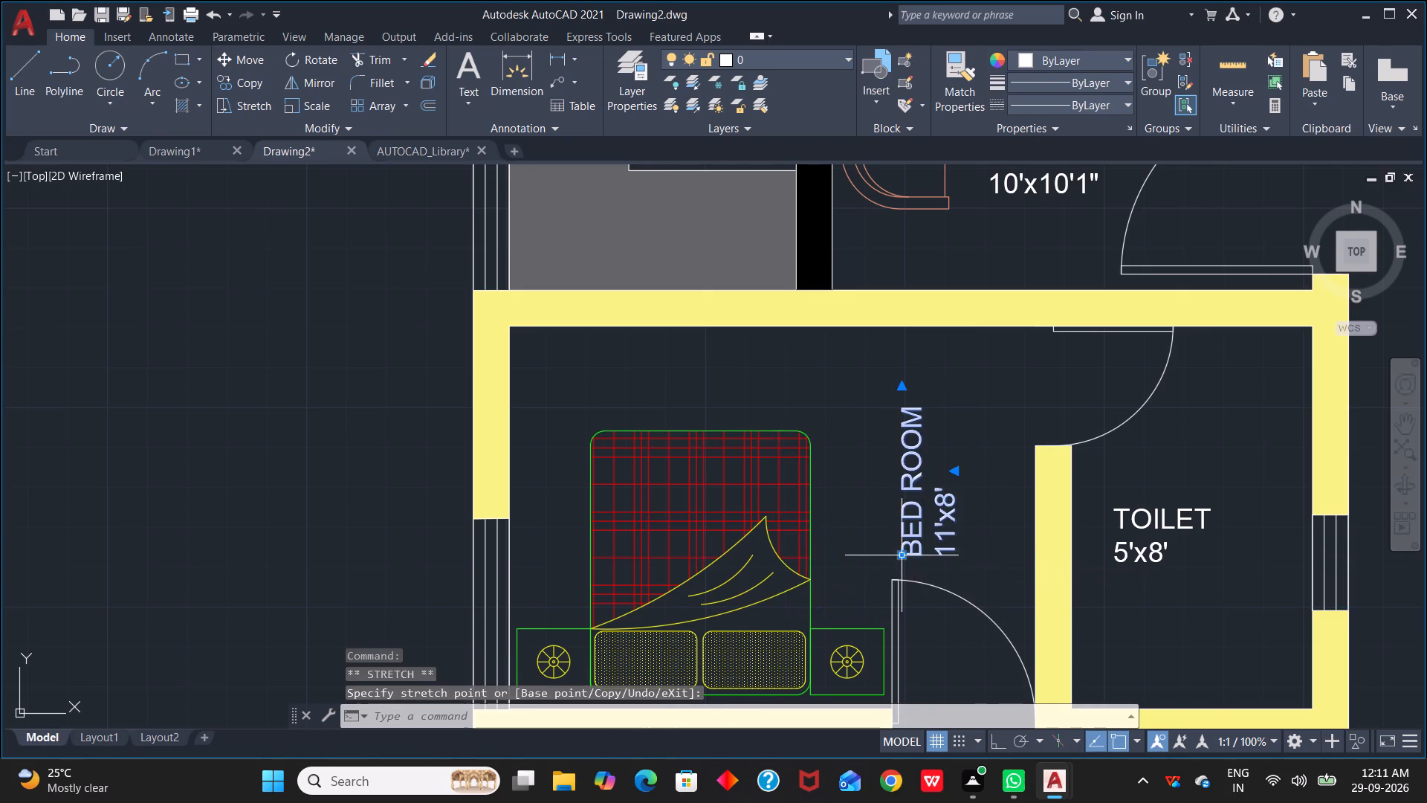
Copy the plan-view toilet with the round flush button from the TOILET section of the AUTOCAD_Library drawing to the clipboard.
scroll(919, 581, "down", 3)
middle_click_drag(1075, 598, 957, 541)
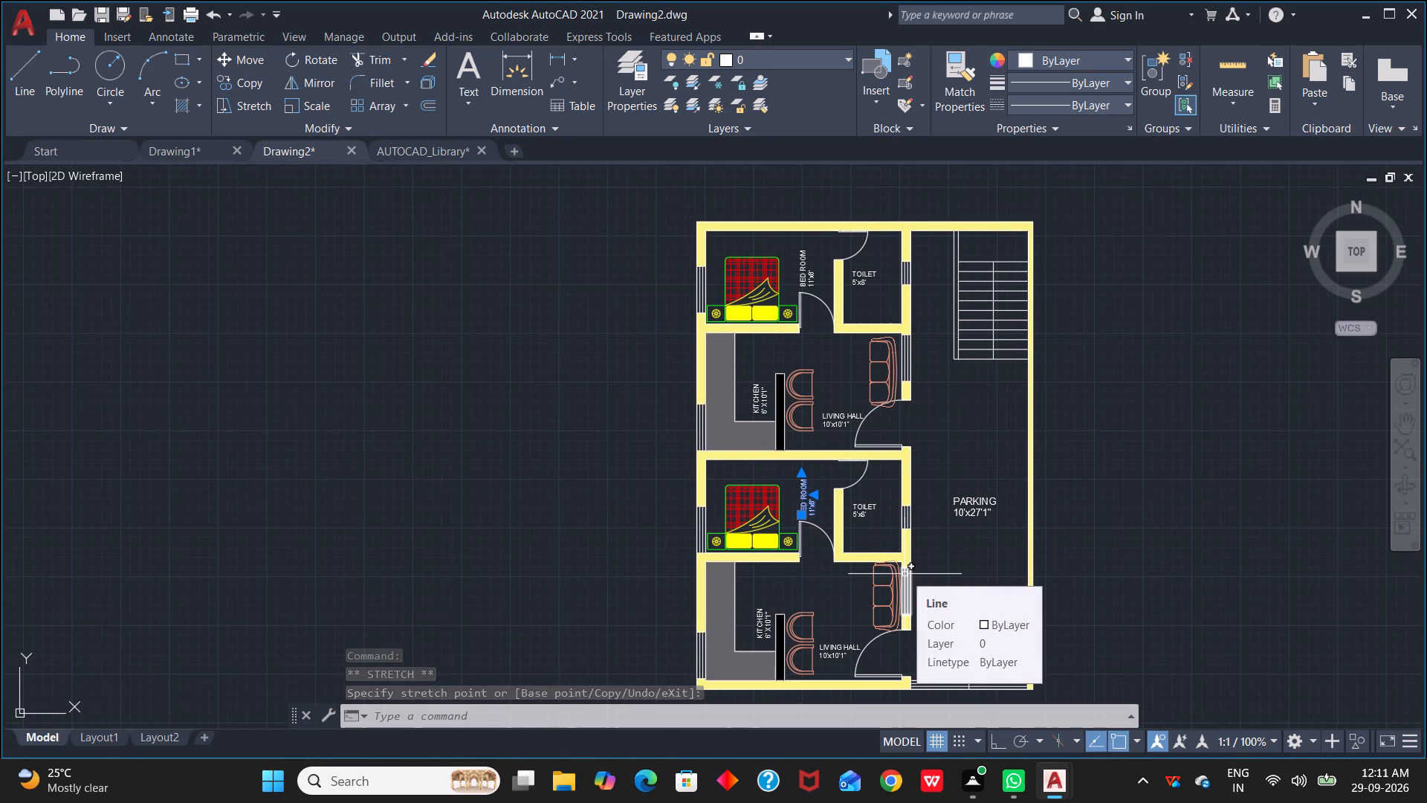
scroll(865, 716, "up", 3)
scroll(850, 631, "up", 2)
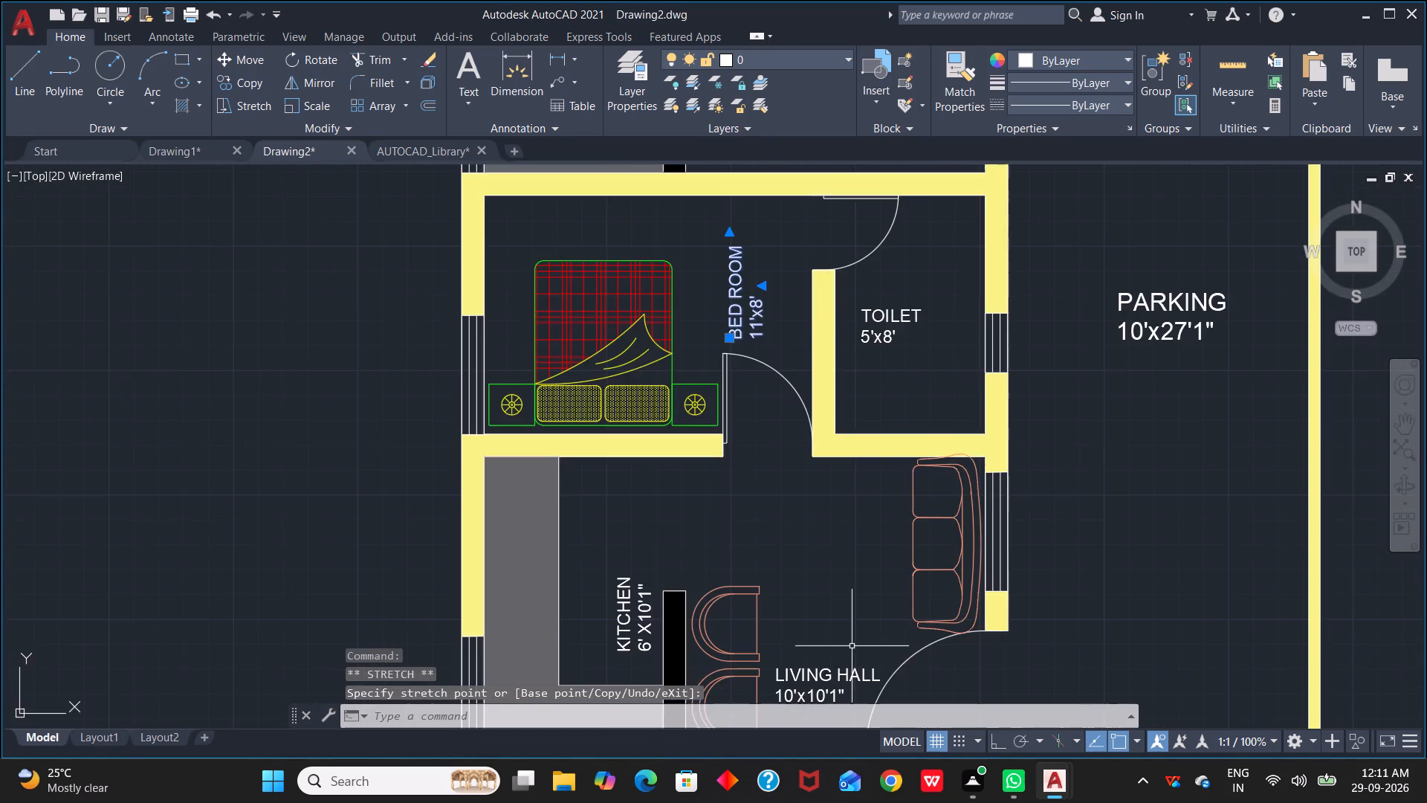
scroll(853, 663, "down", 2)
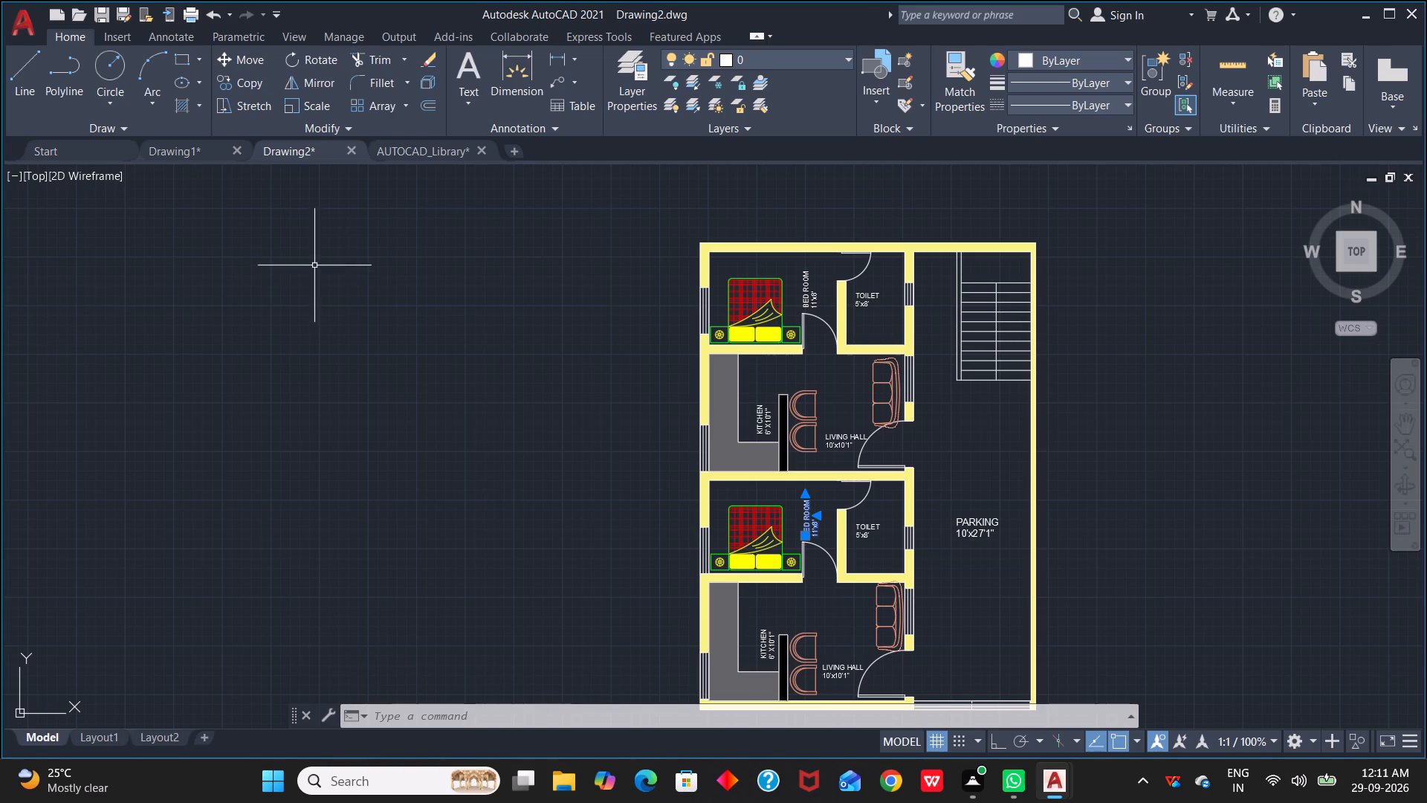
left_click(424, 146)
scroll(708, 552, "down", 2)
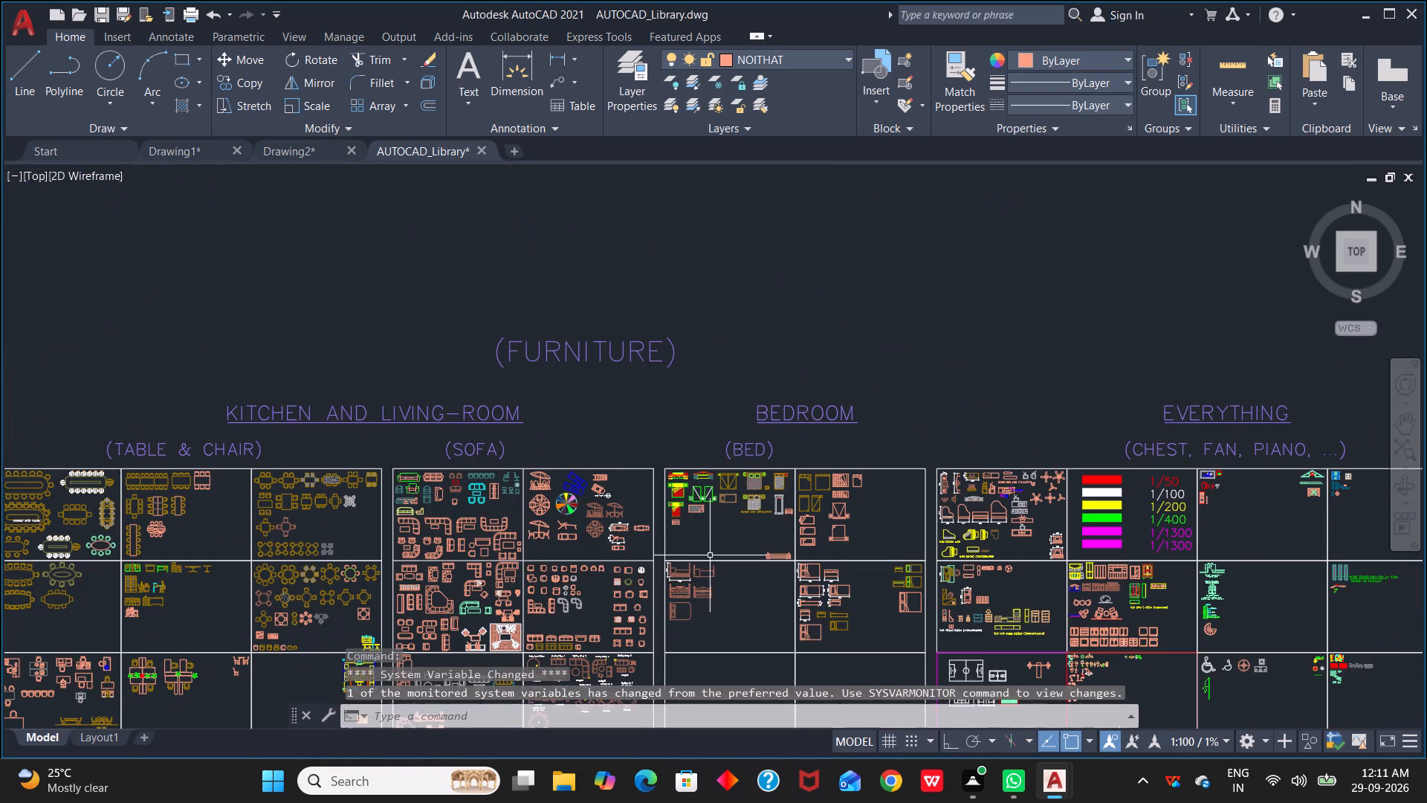
scroll(704, 587, "down", 1)
middle_click_drag(704, 587, 715, 276)
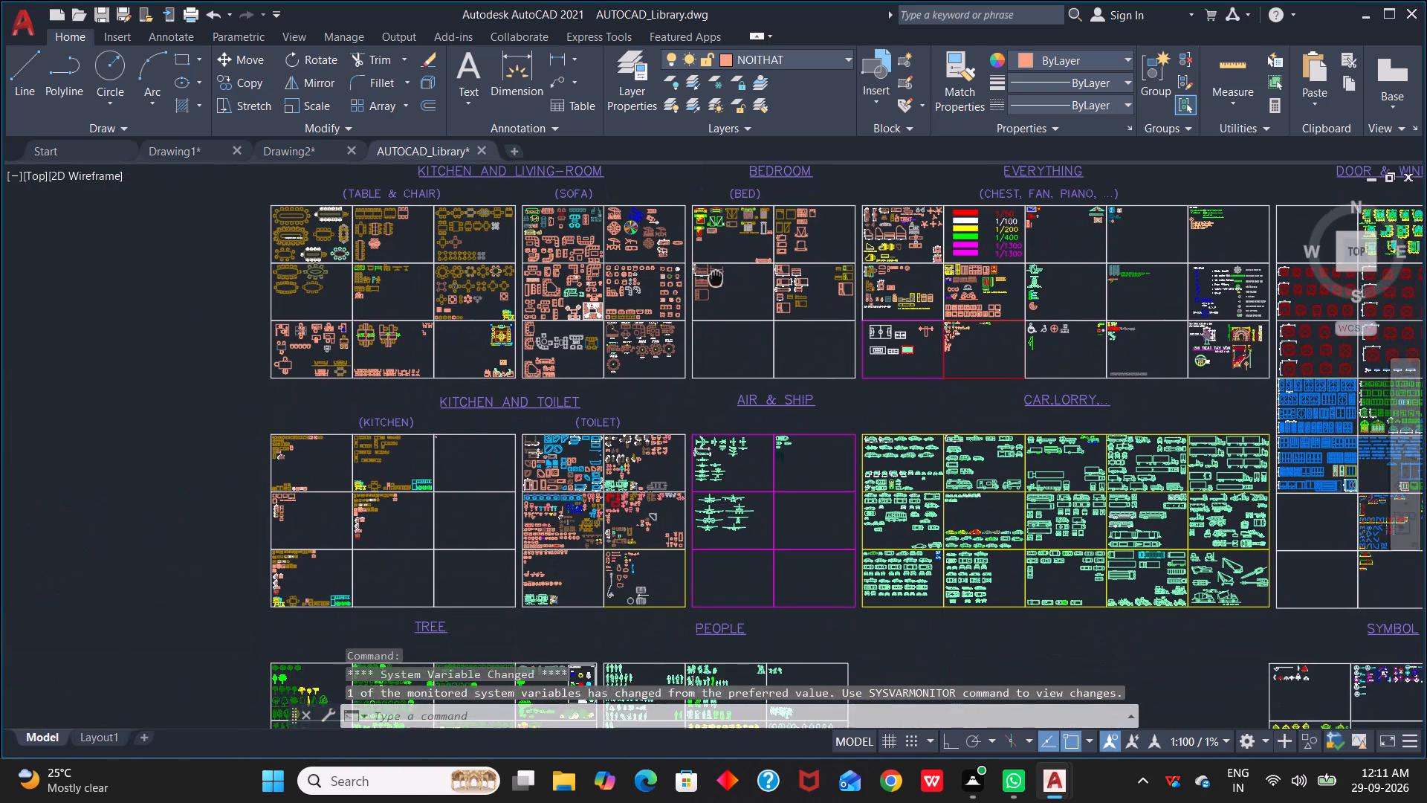
middle_click_drag(715, 276, 697, 312)
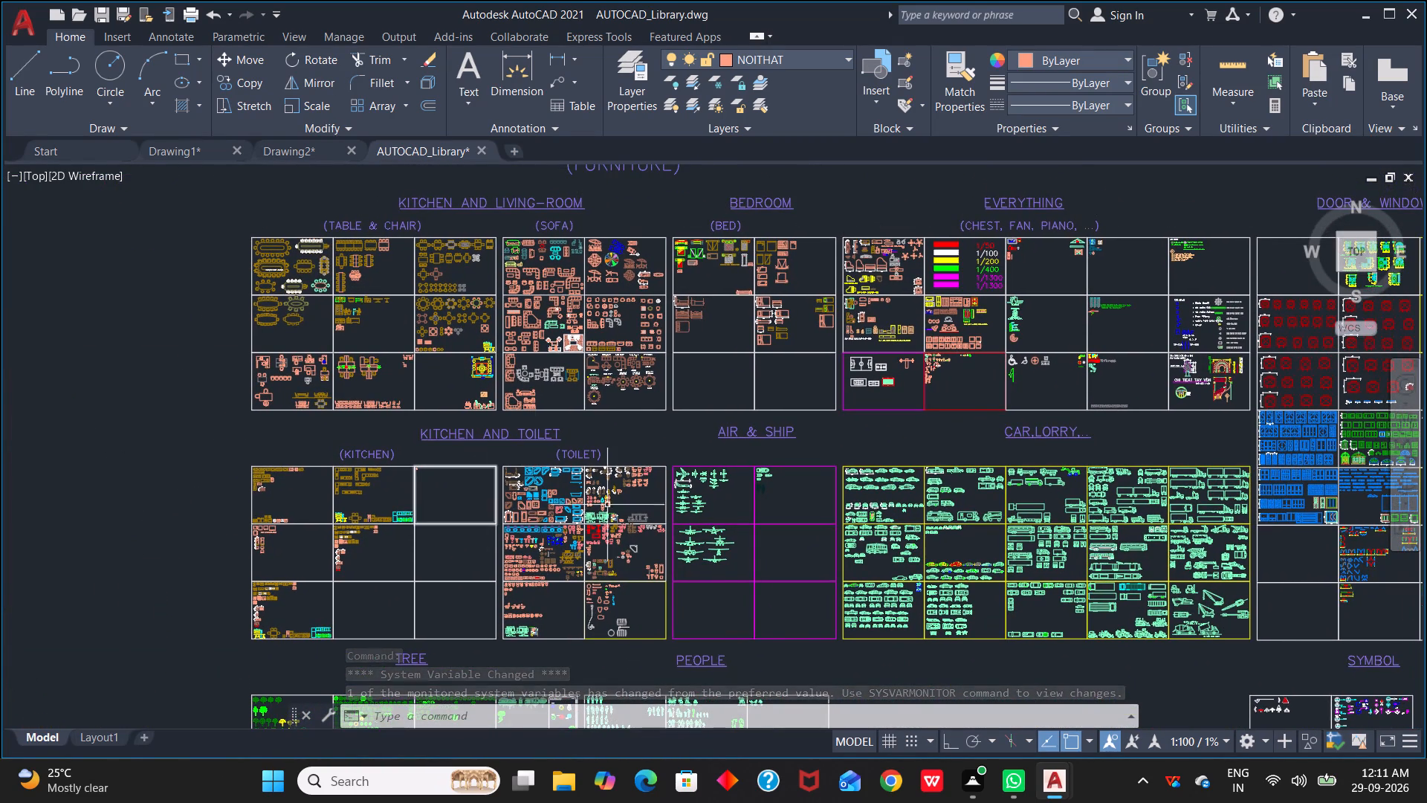
scroll(612, 501, "up", 5)
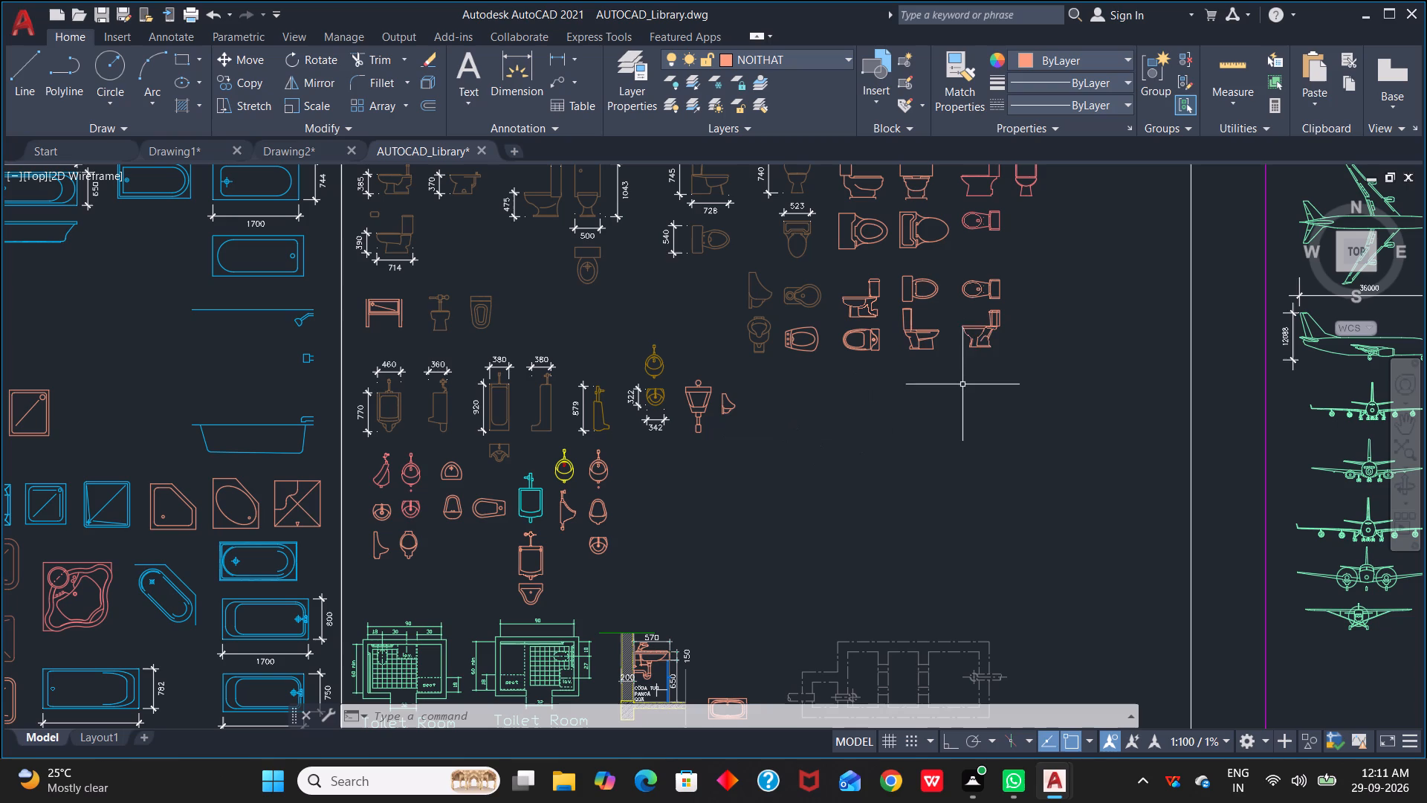
left_click(925, 293)
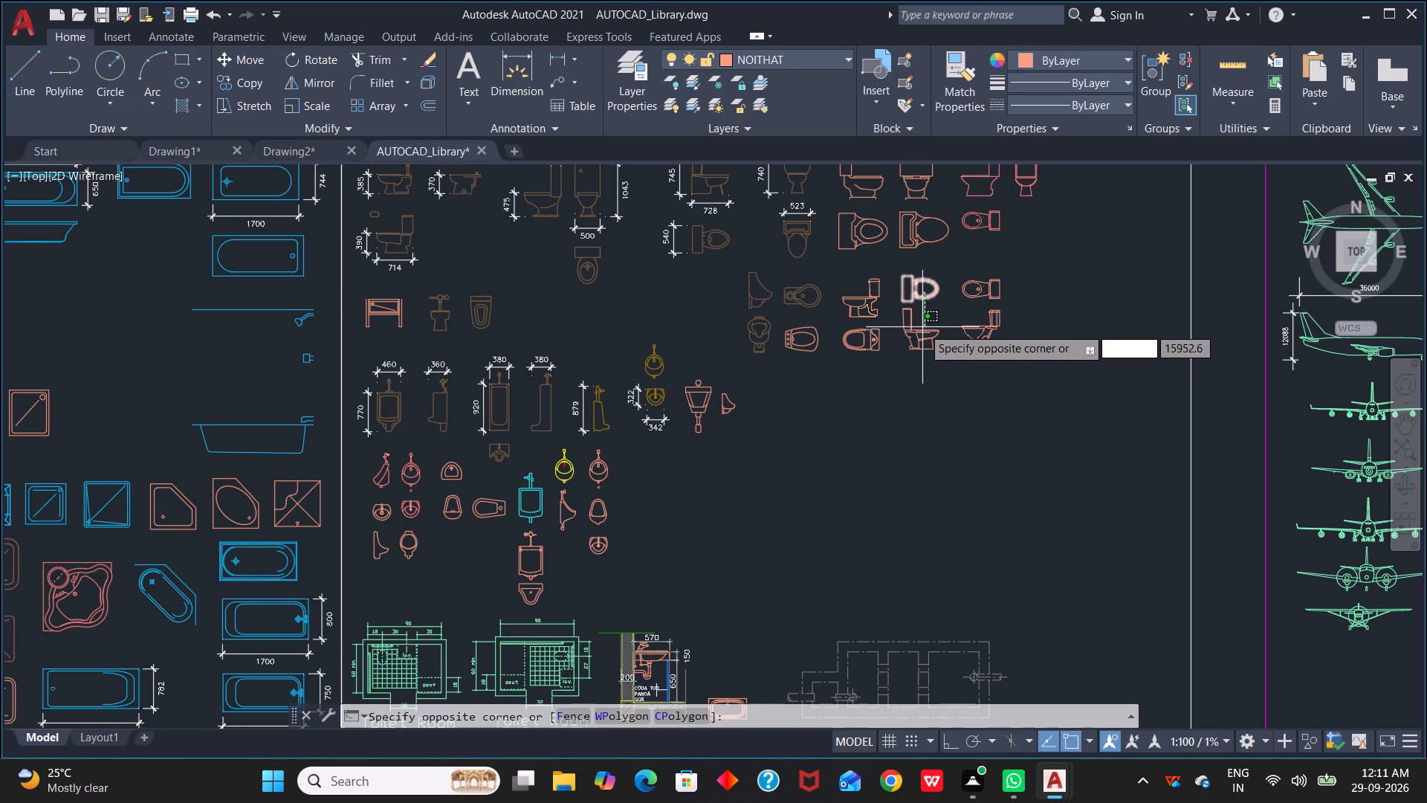
key("Escape")
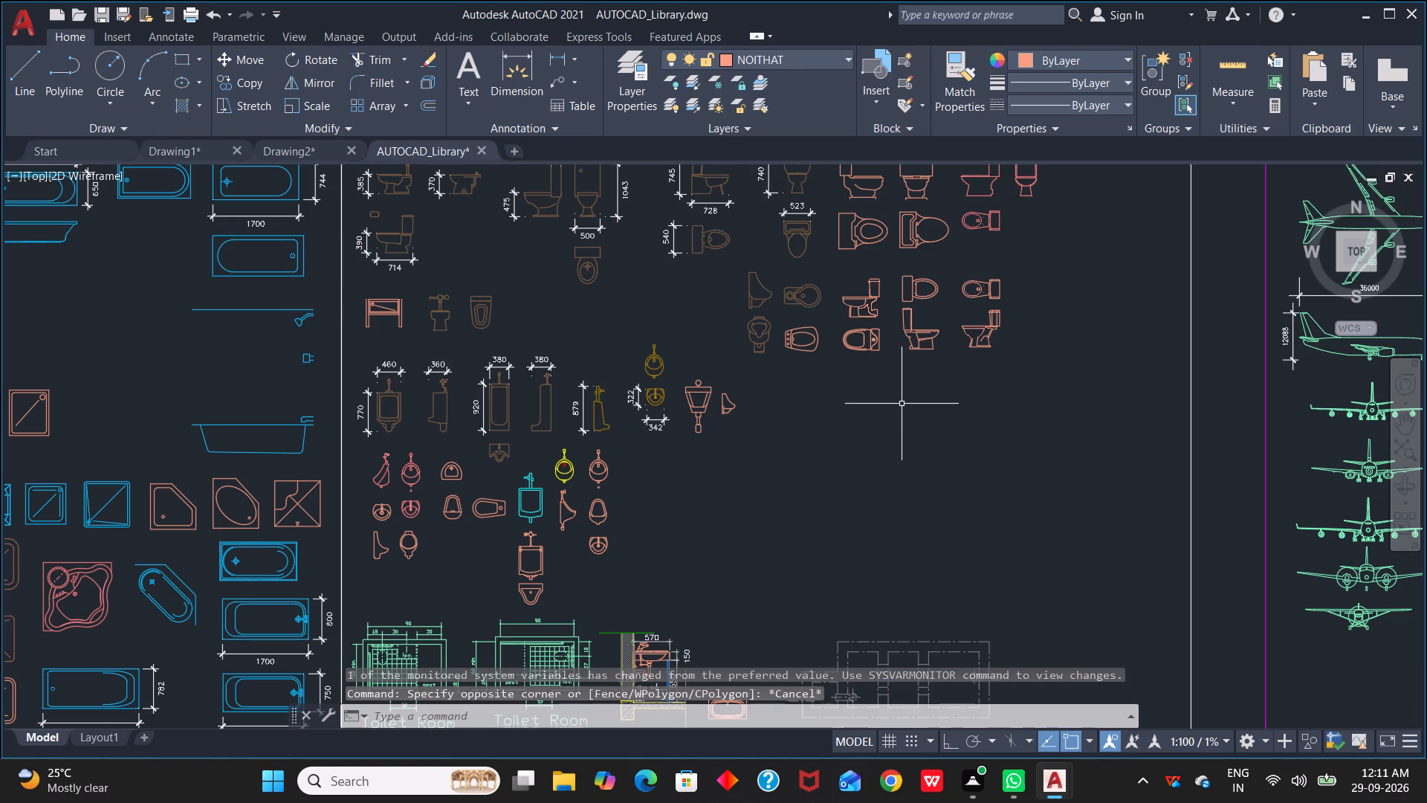
left_click(873, 344)
key("ctrl+c")
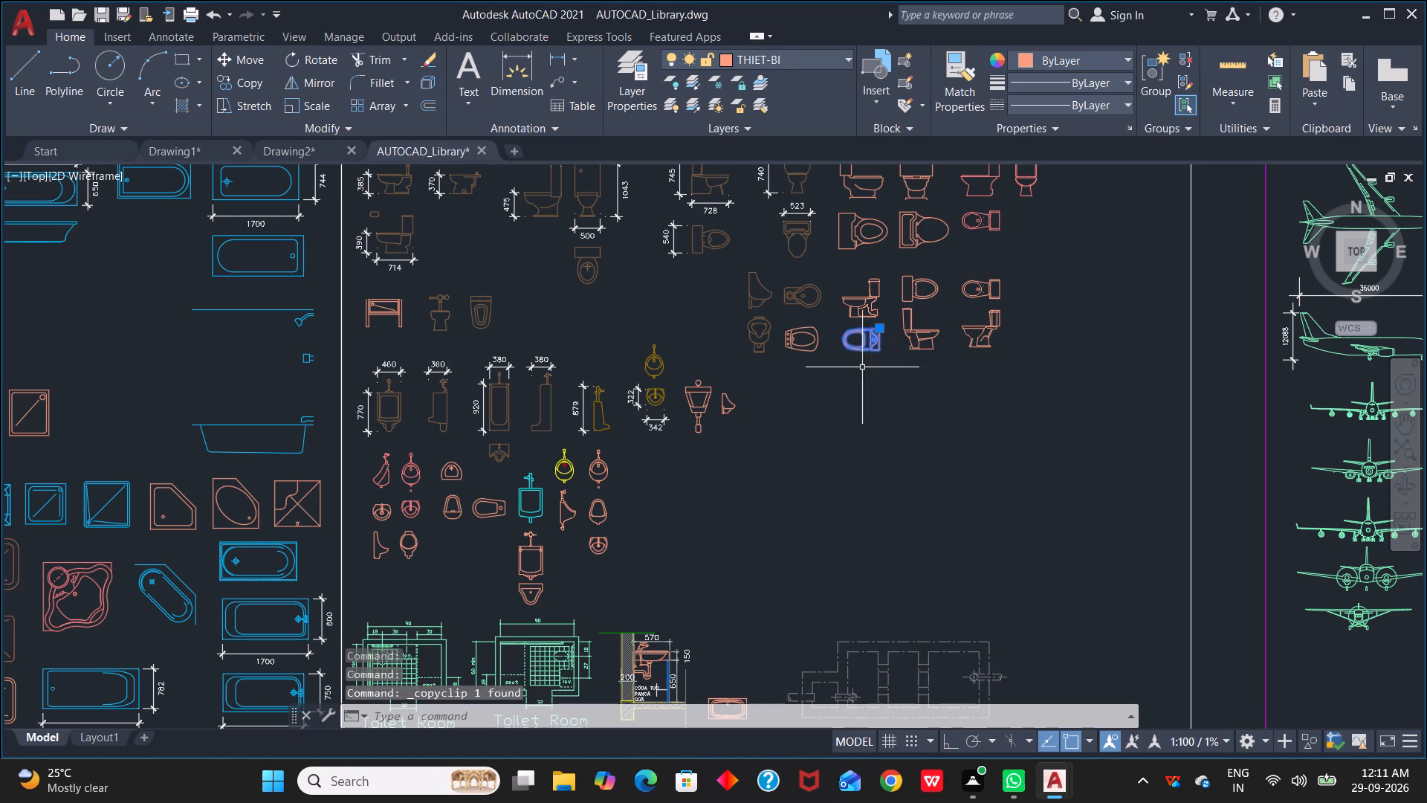
Paste the copied toilet block into Drawing2, in the empty area beside the floor plan.
left_click(308, 150)
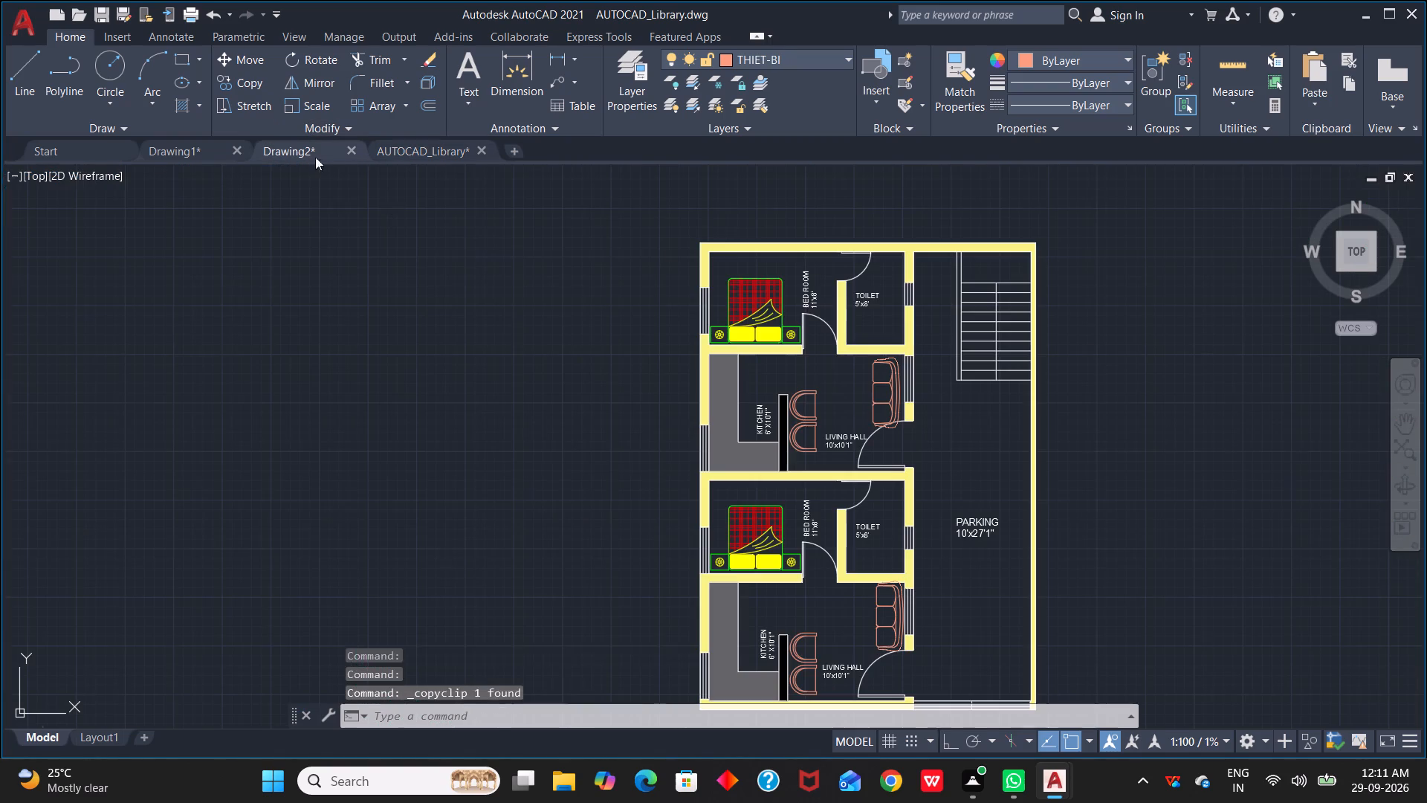
left_click(204, 396)
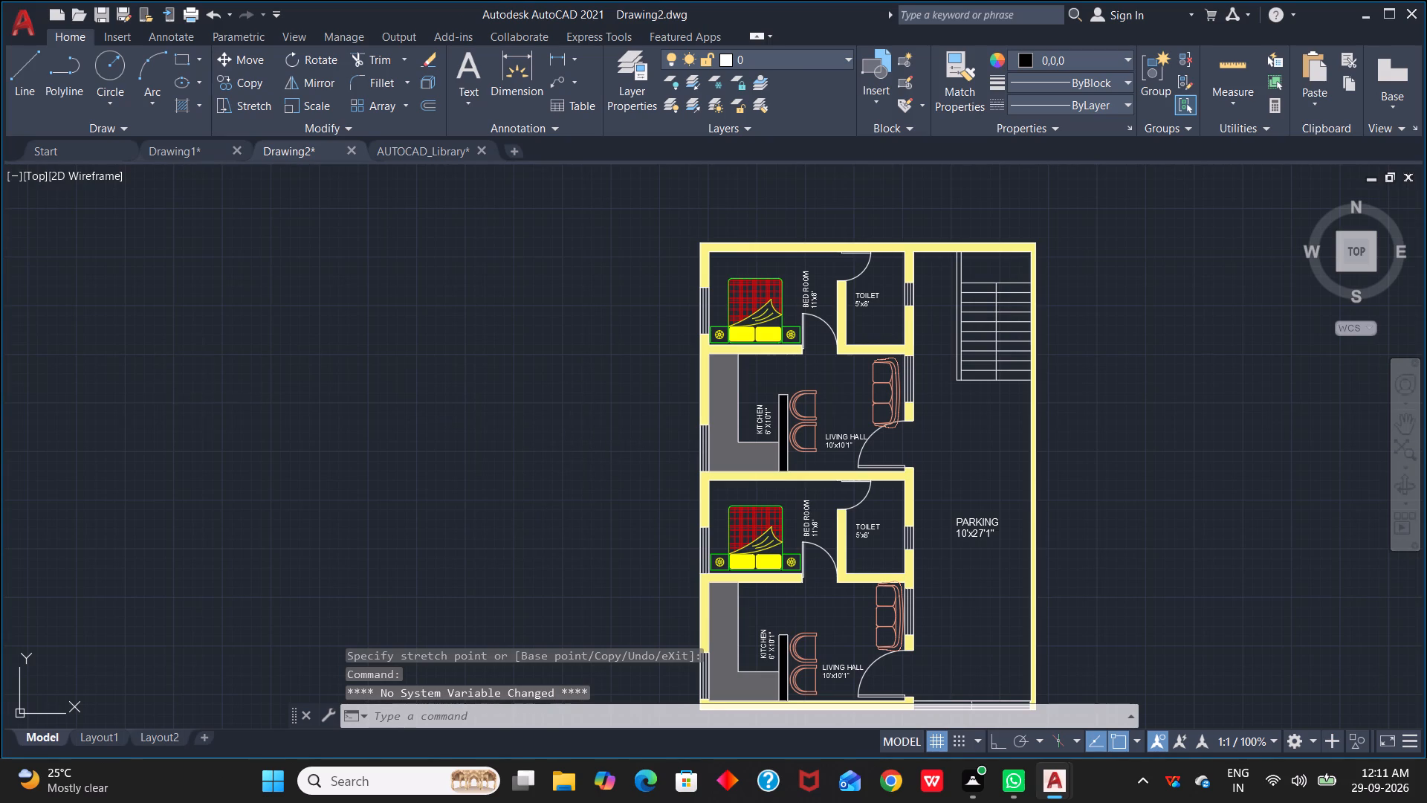
key("ctrl+v")
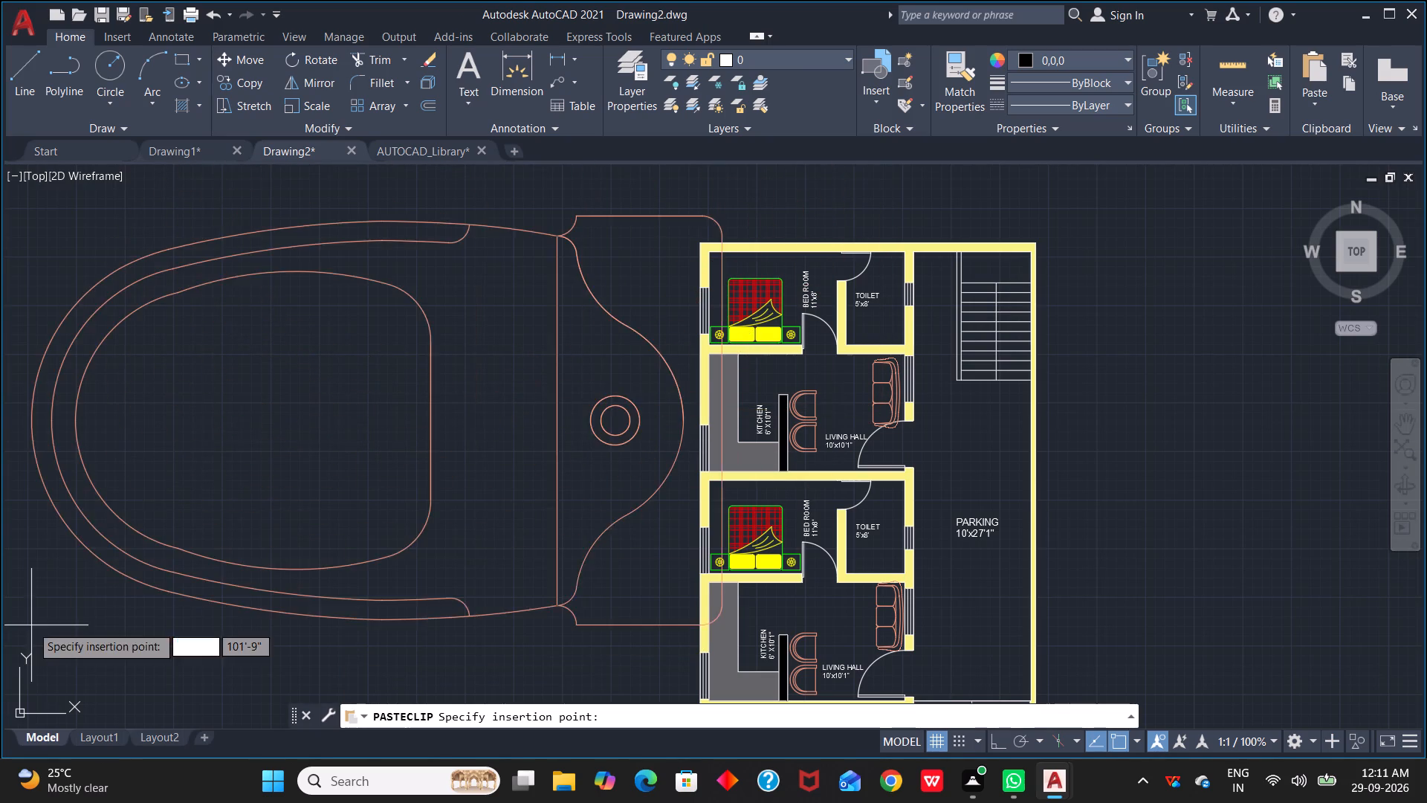
scroll(3, 604, "down", 2)
scroll(80, 568, "down", 3)
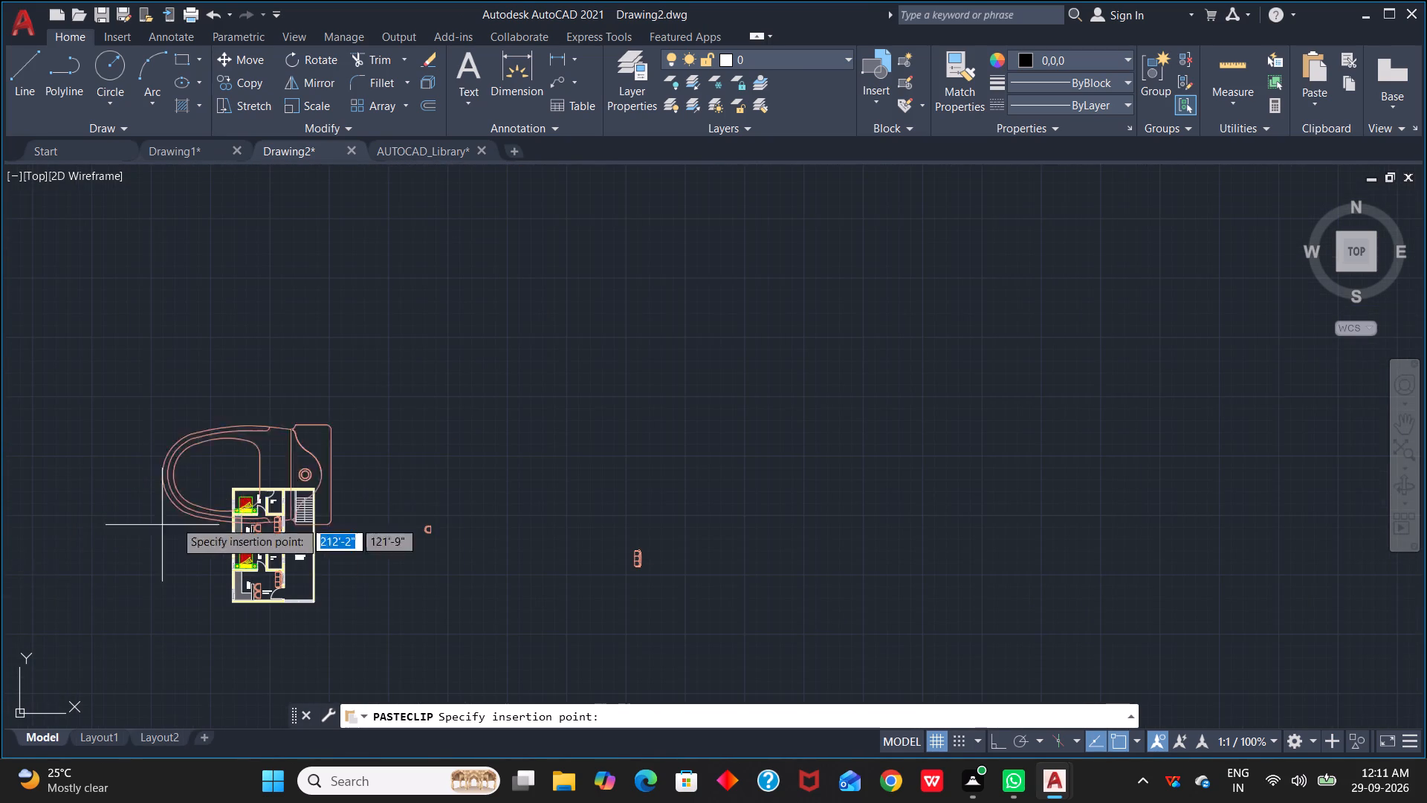
left_click(501, 470)
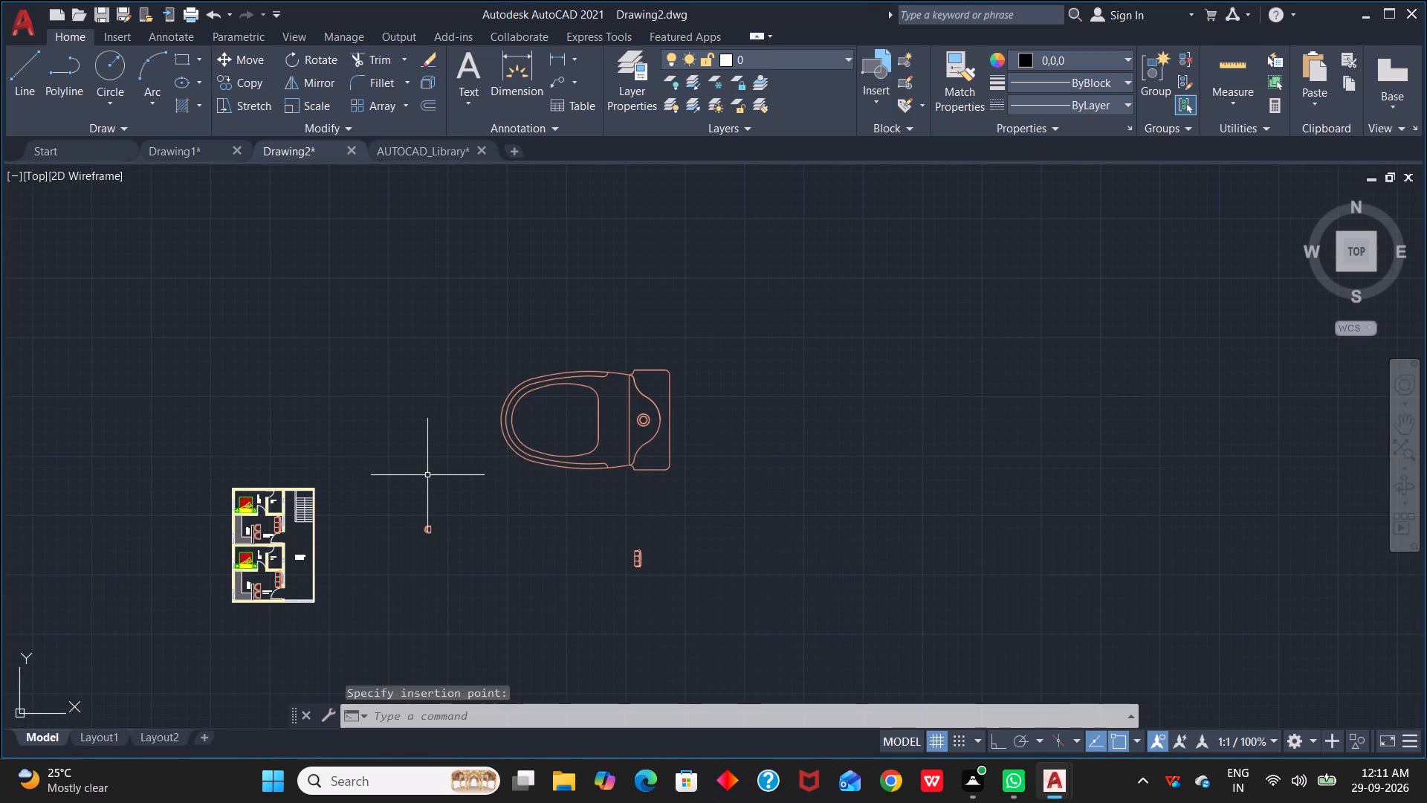
key("Escape")
Scale the pasted toilet by reference, using its cistern's back edge as the reference length and 2' as the new length.
left_click(478, 350)
left_click(700, 490)
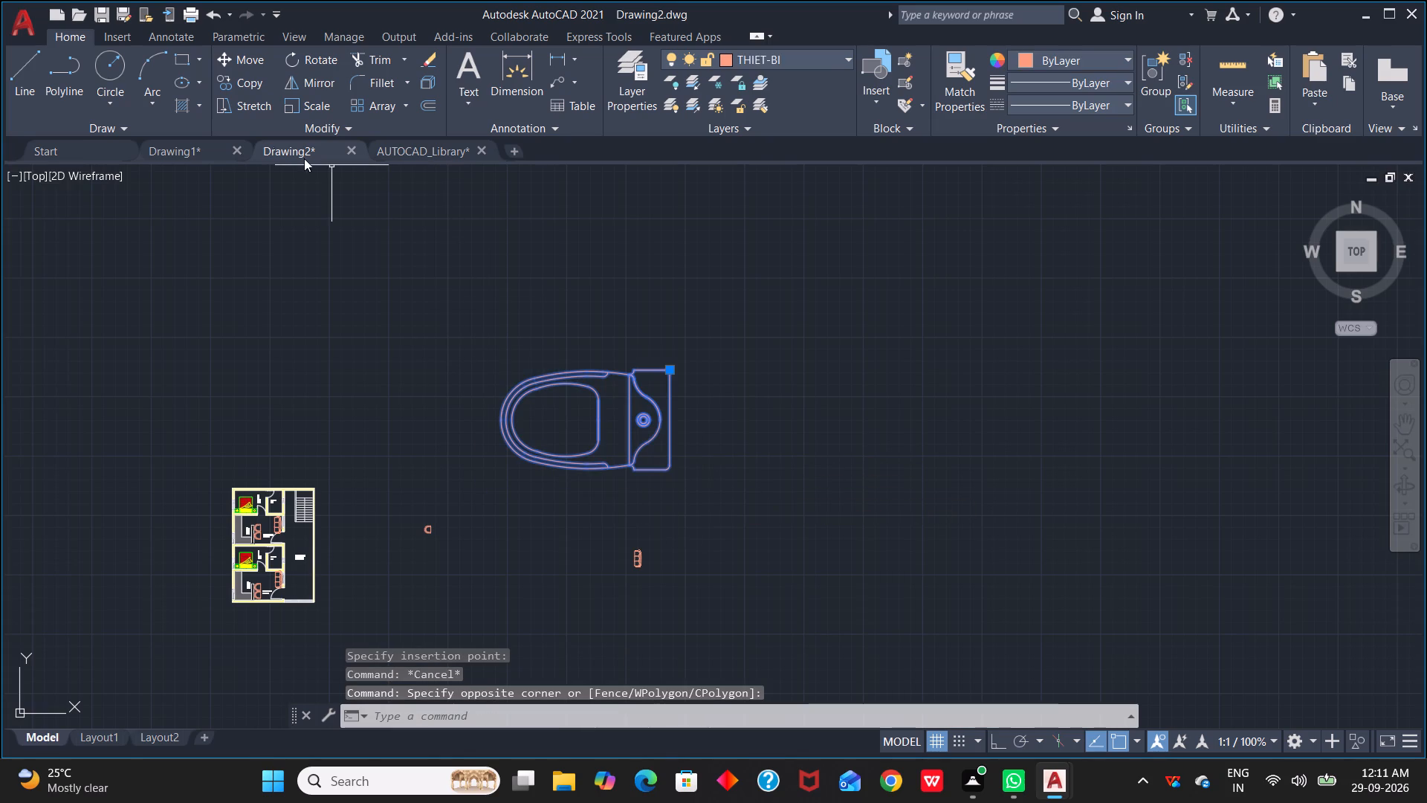
left_click(291, 103)
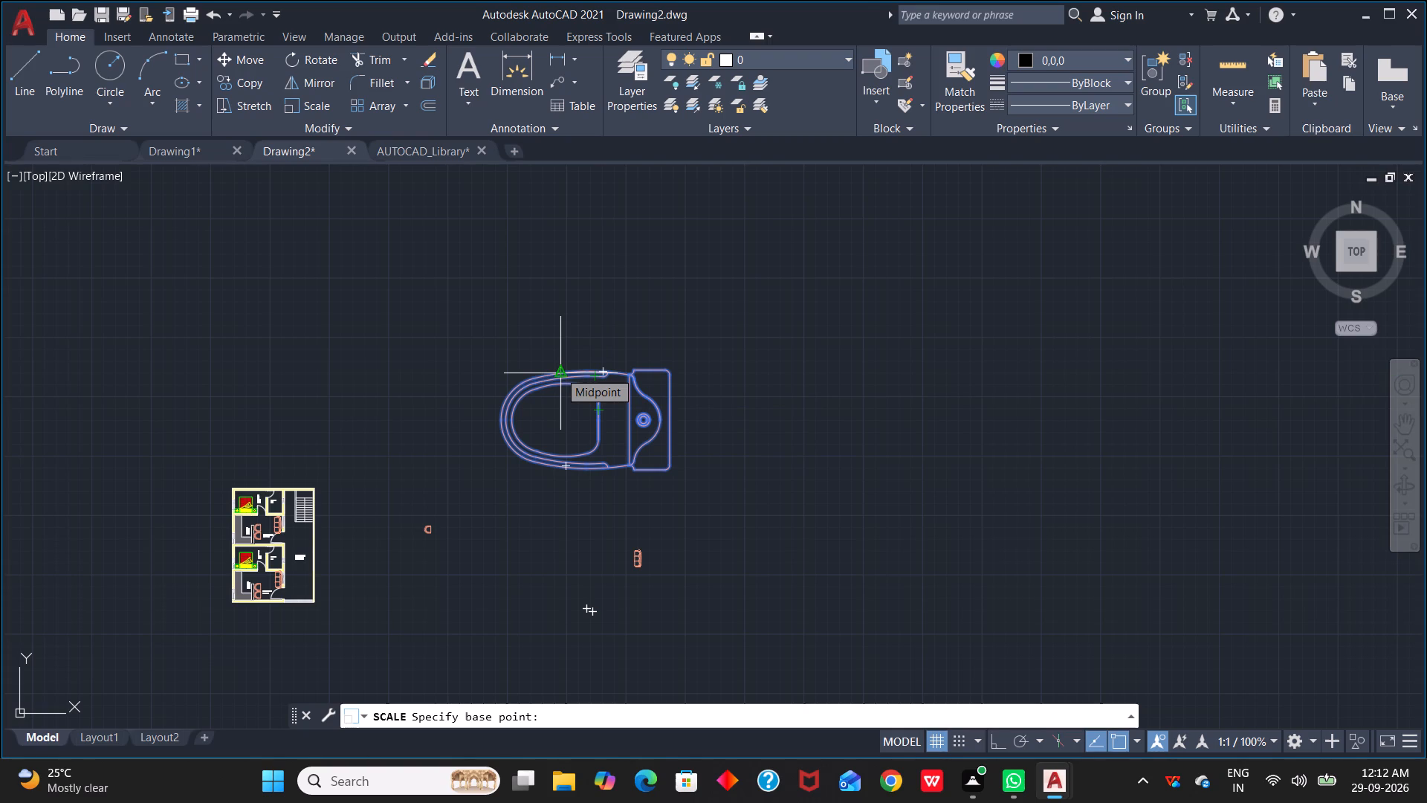
left_click(664, 378)
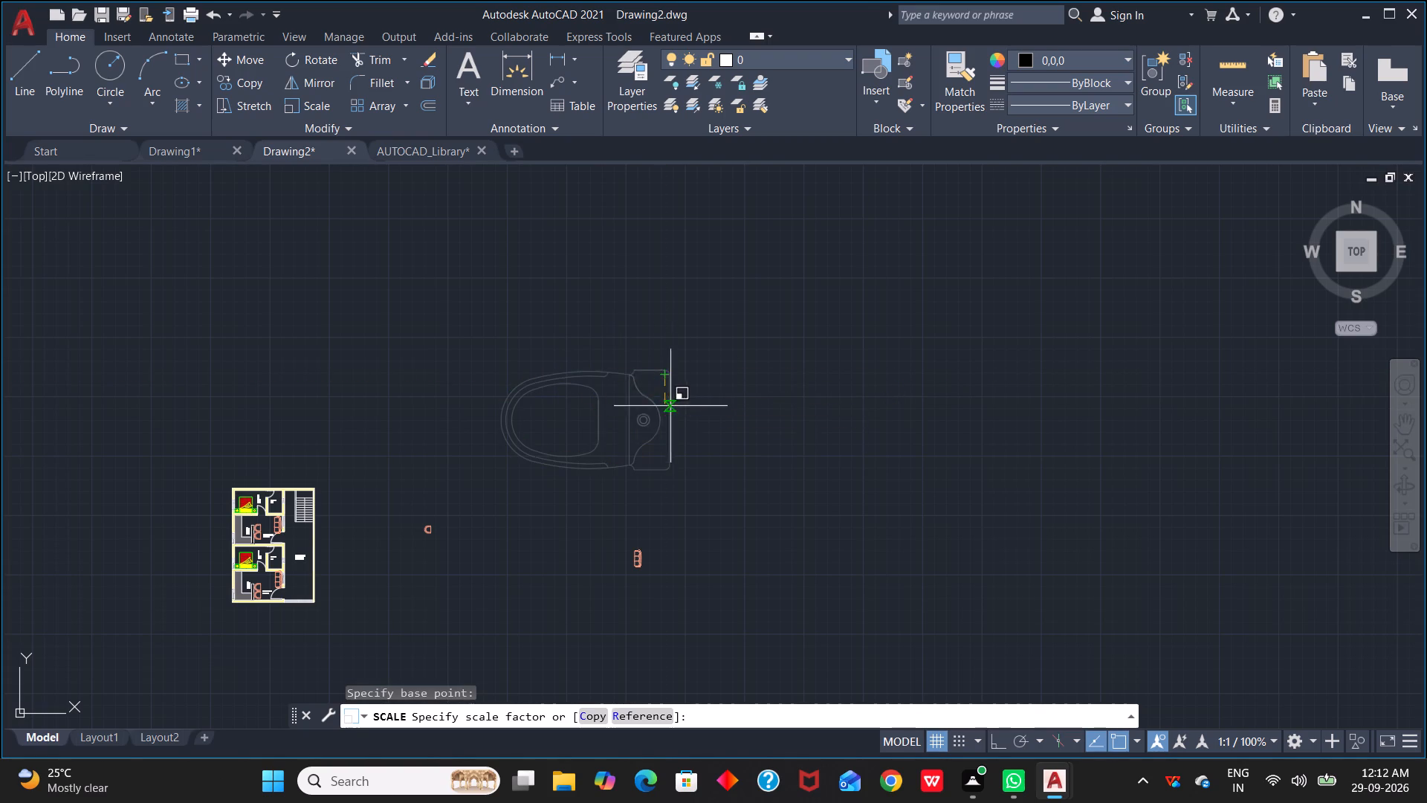
type("R")
key("space")
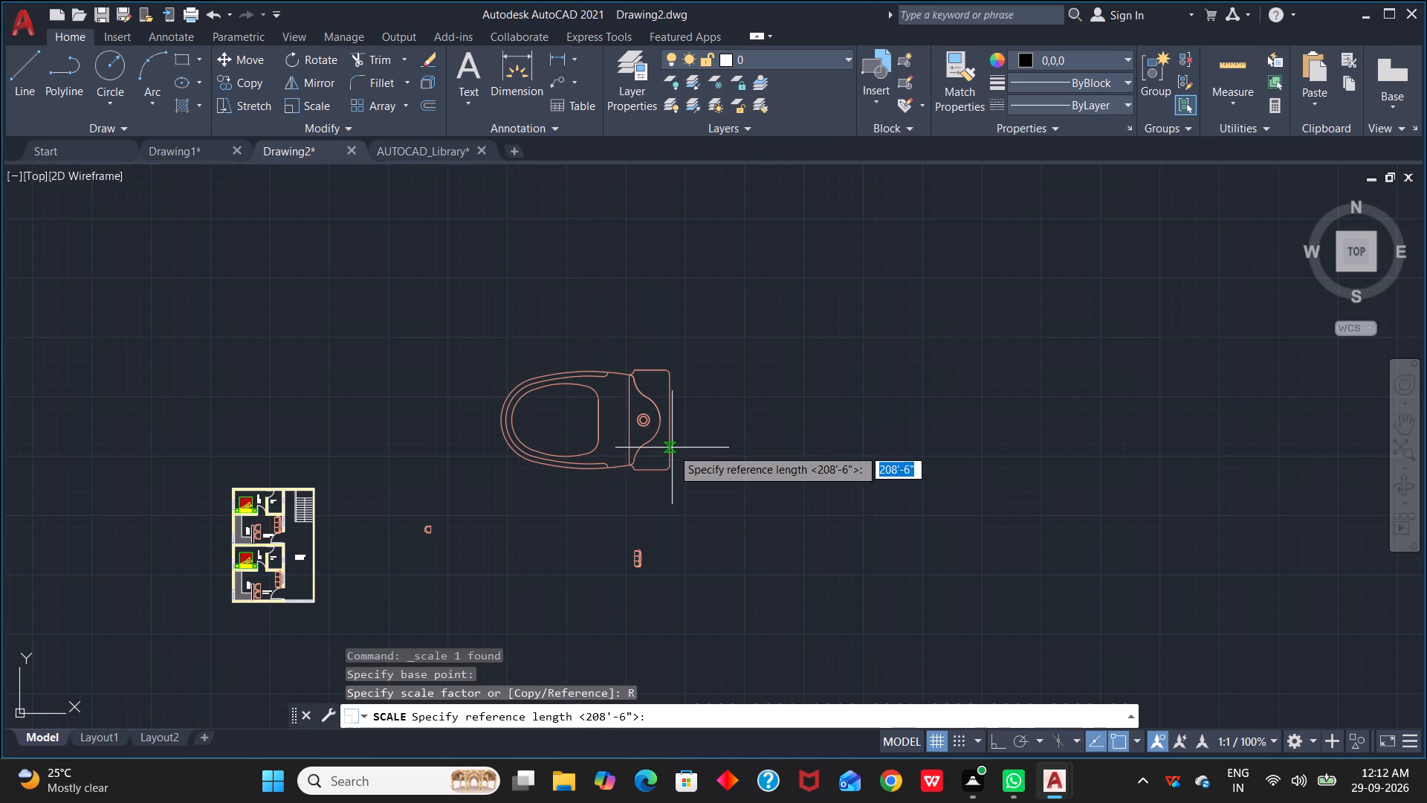
left_click(671, 471)
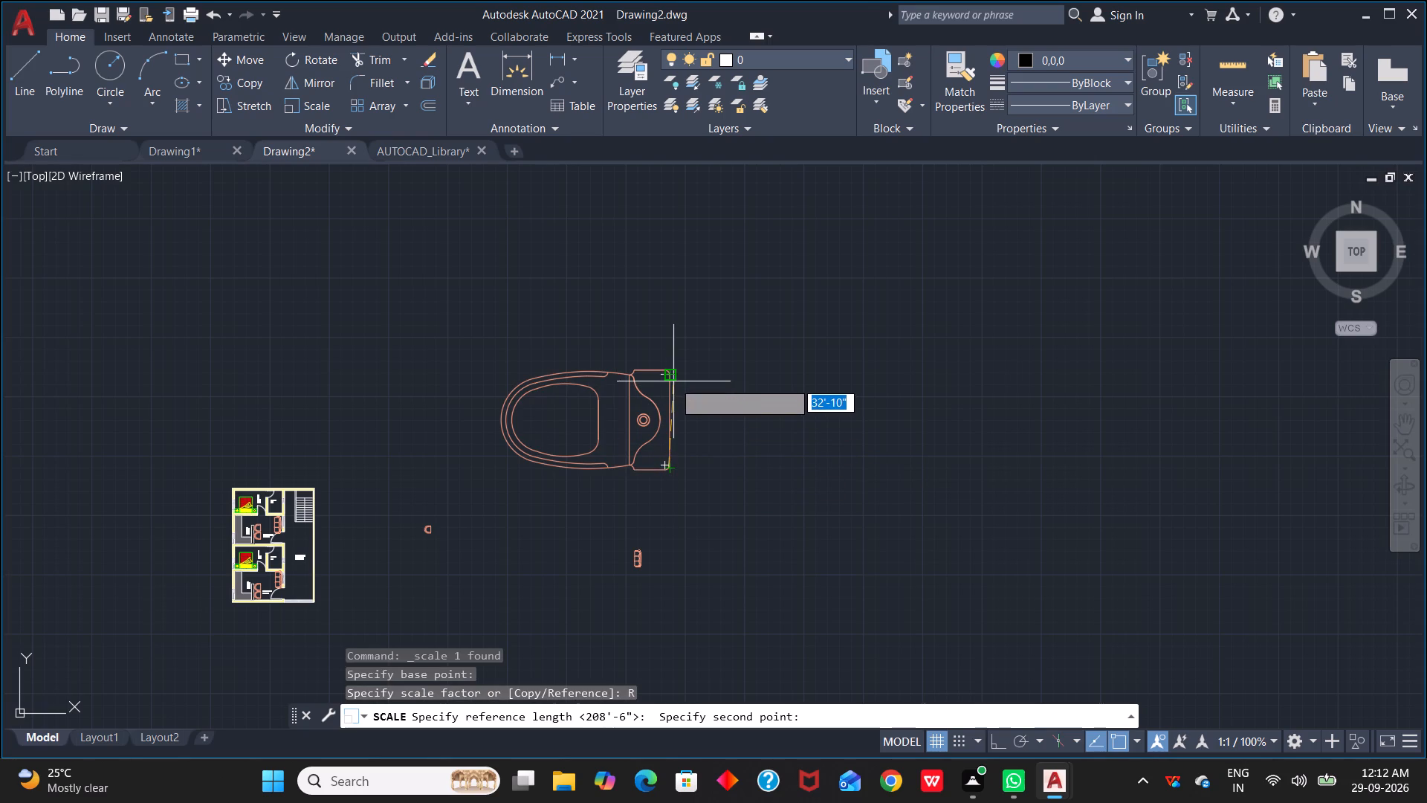
left_click(667, 367)
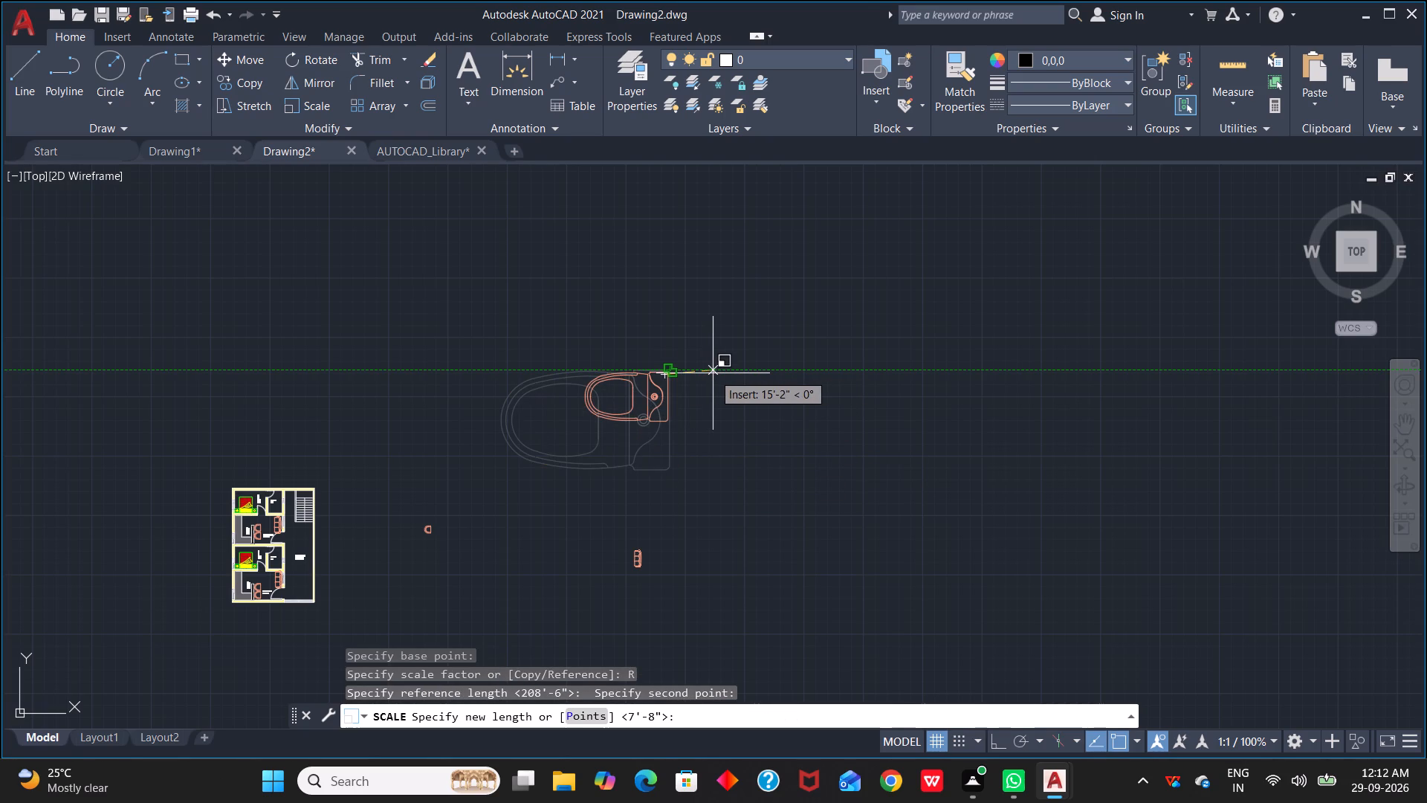
key("2")
type("'")
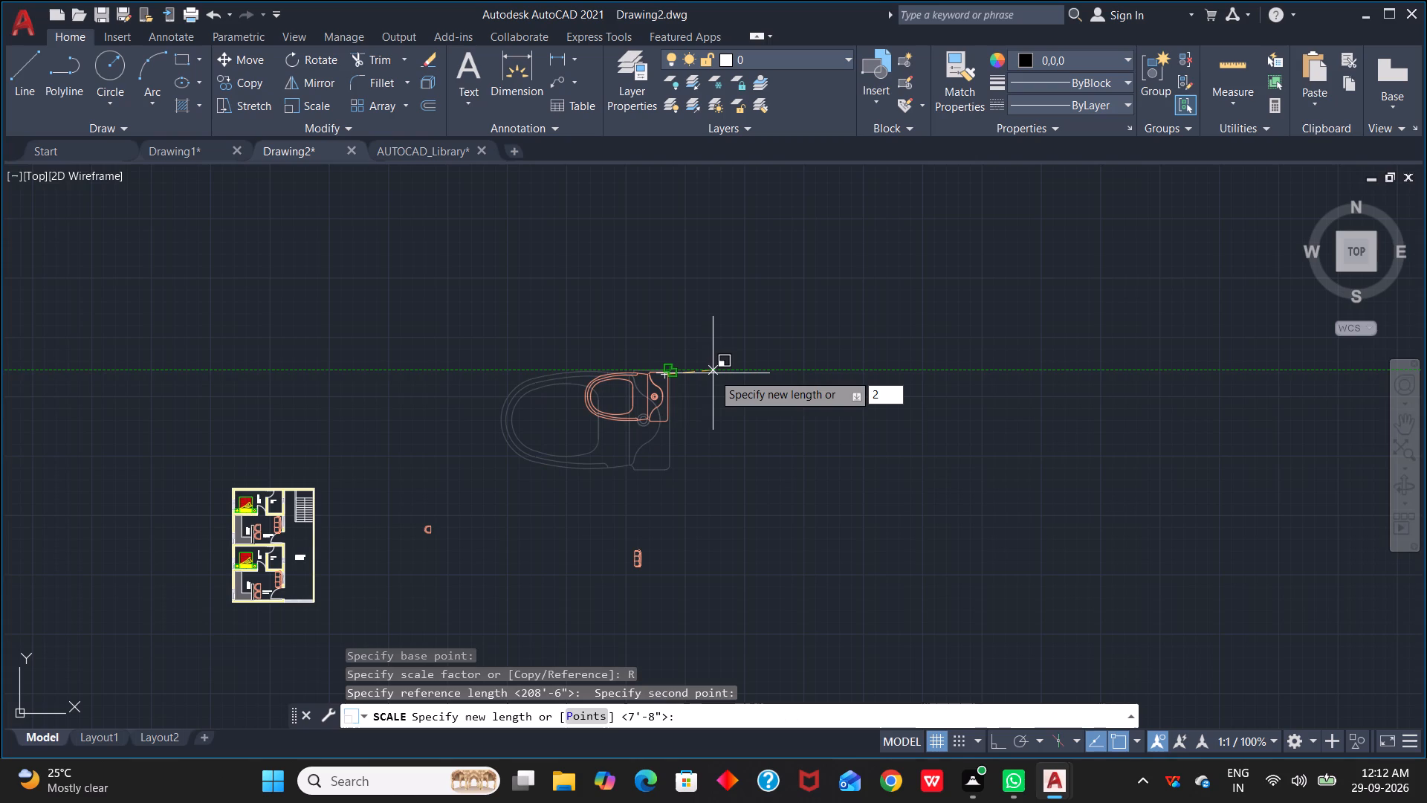
key("space")
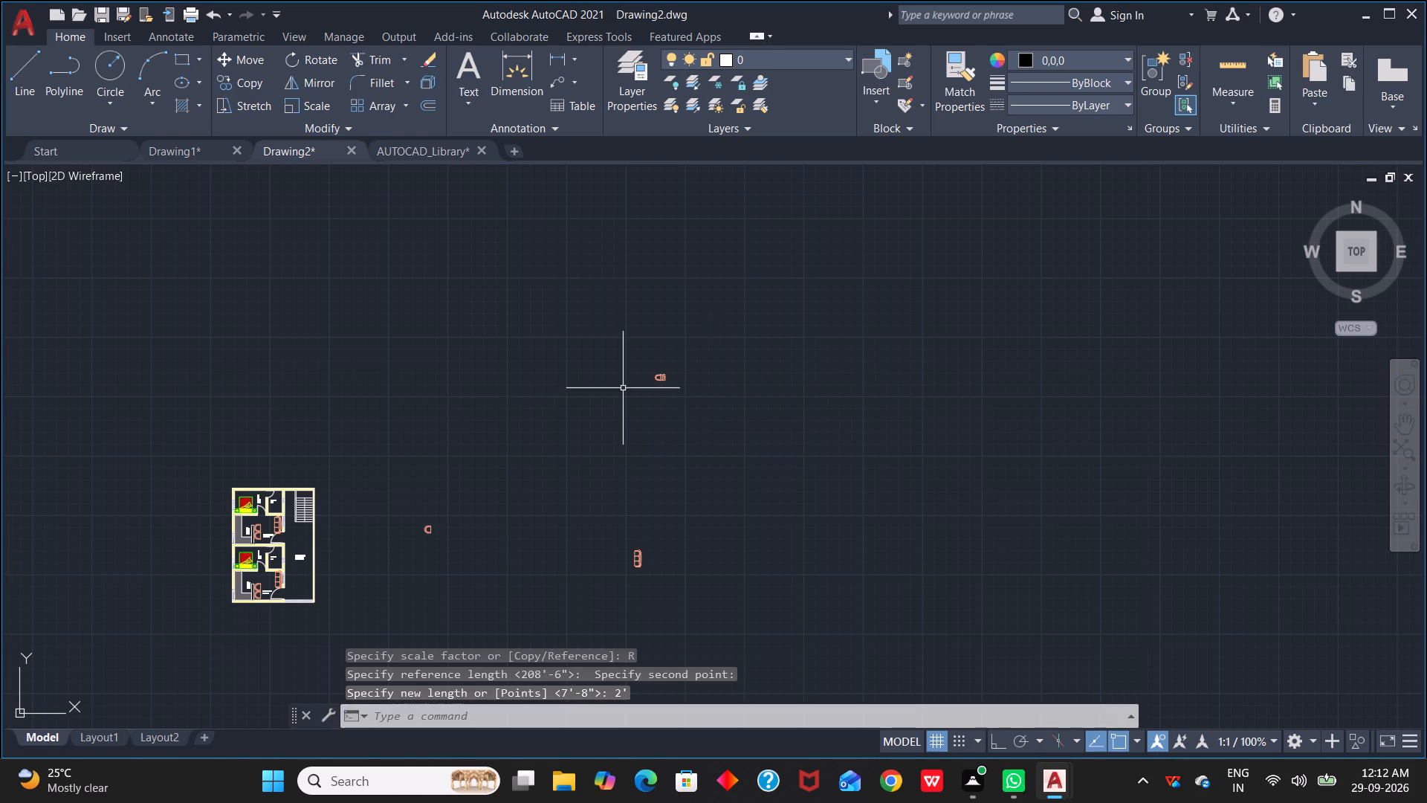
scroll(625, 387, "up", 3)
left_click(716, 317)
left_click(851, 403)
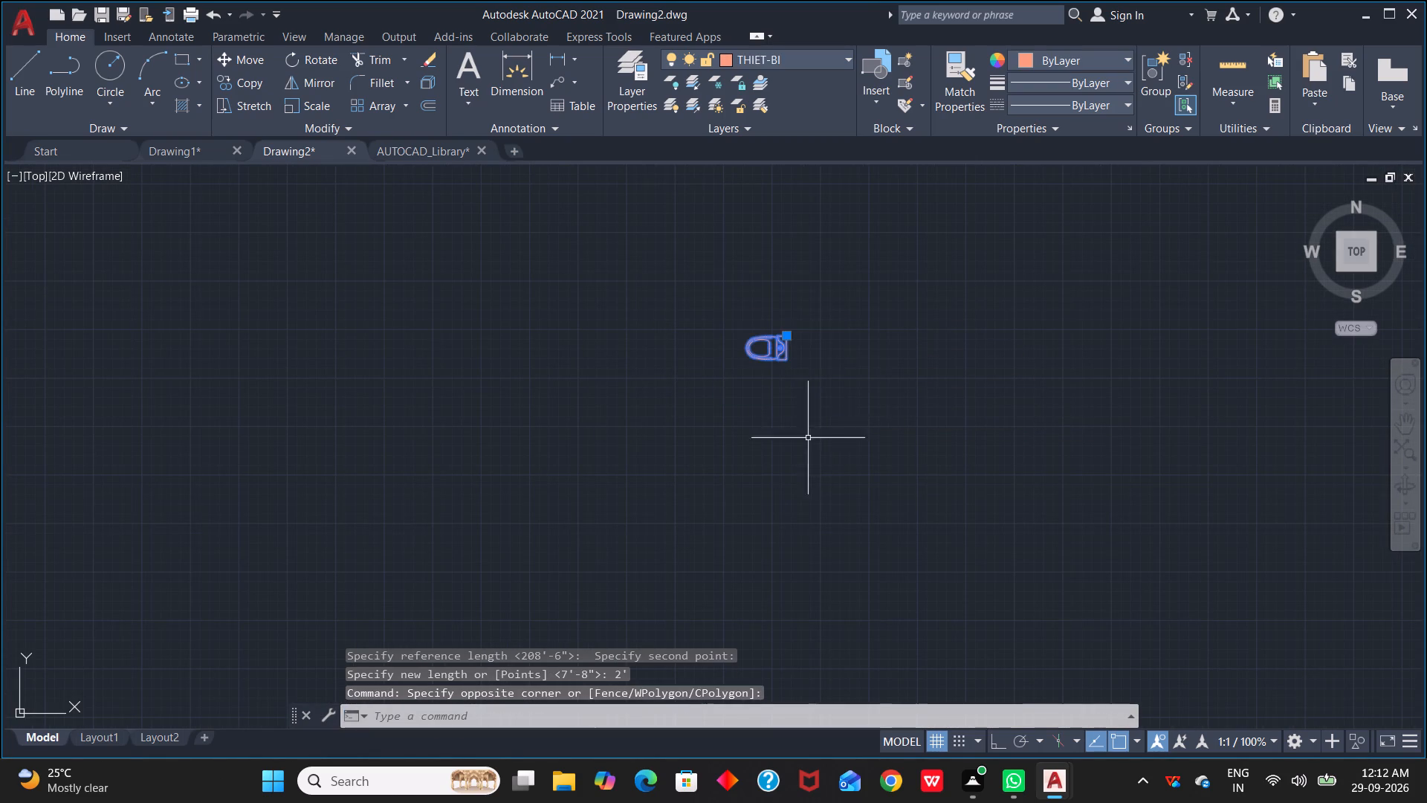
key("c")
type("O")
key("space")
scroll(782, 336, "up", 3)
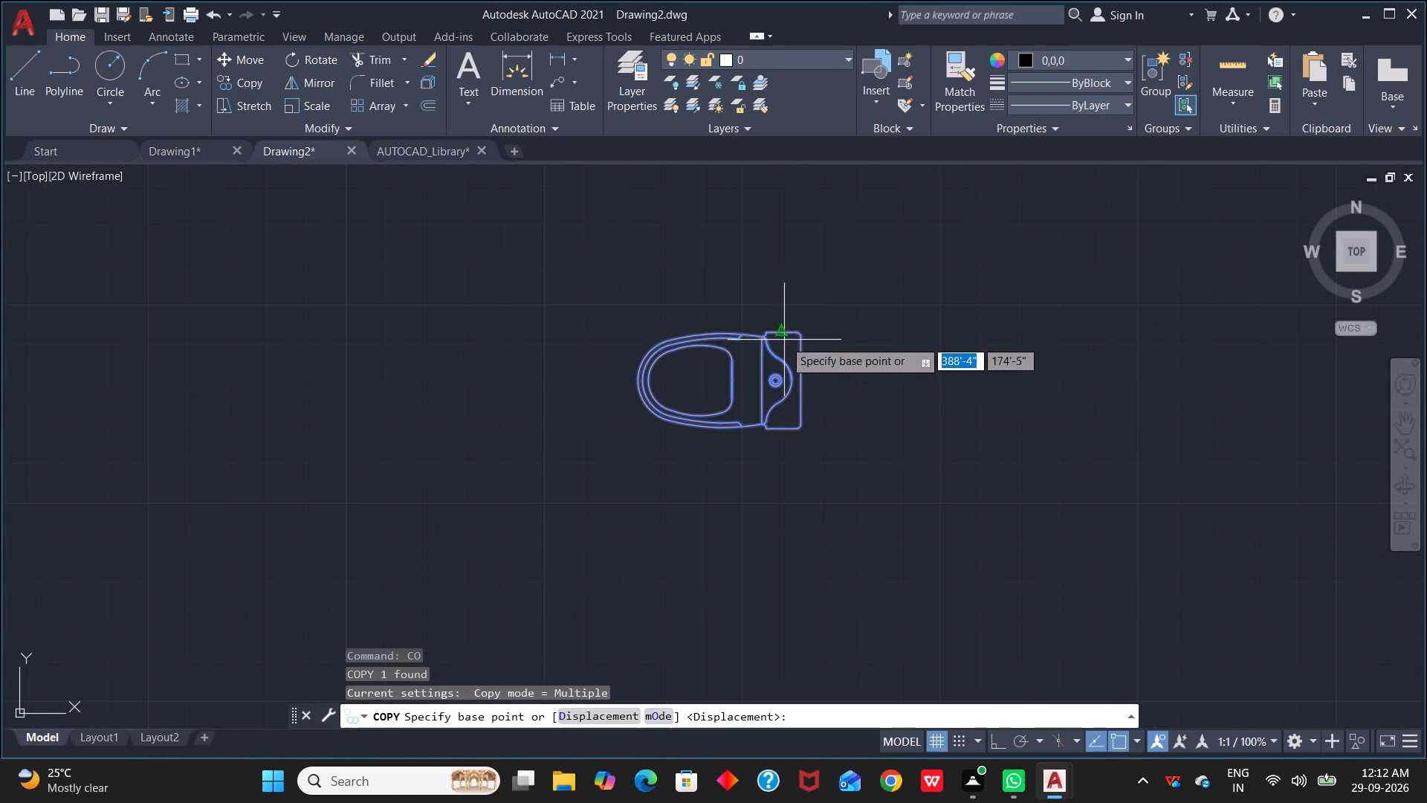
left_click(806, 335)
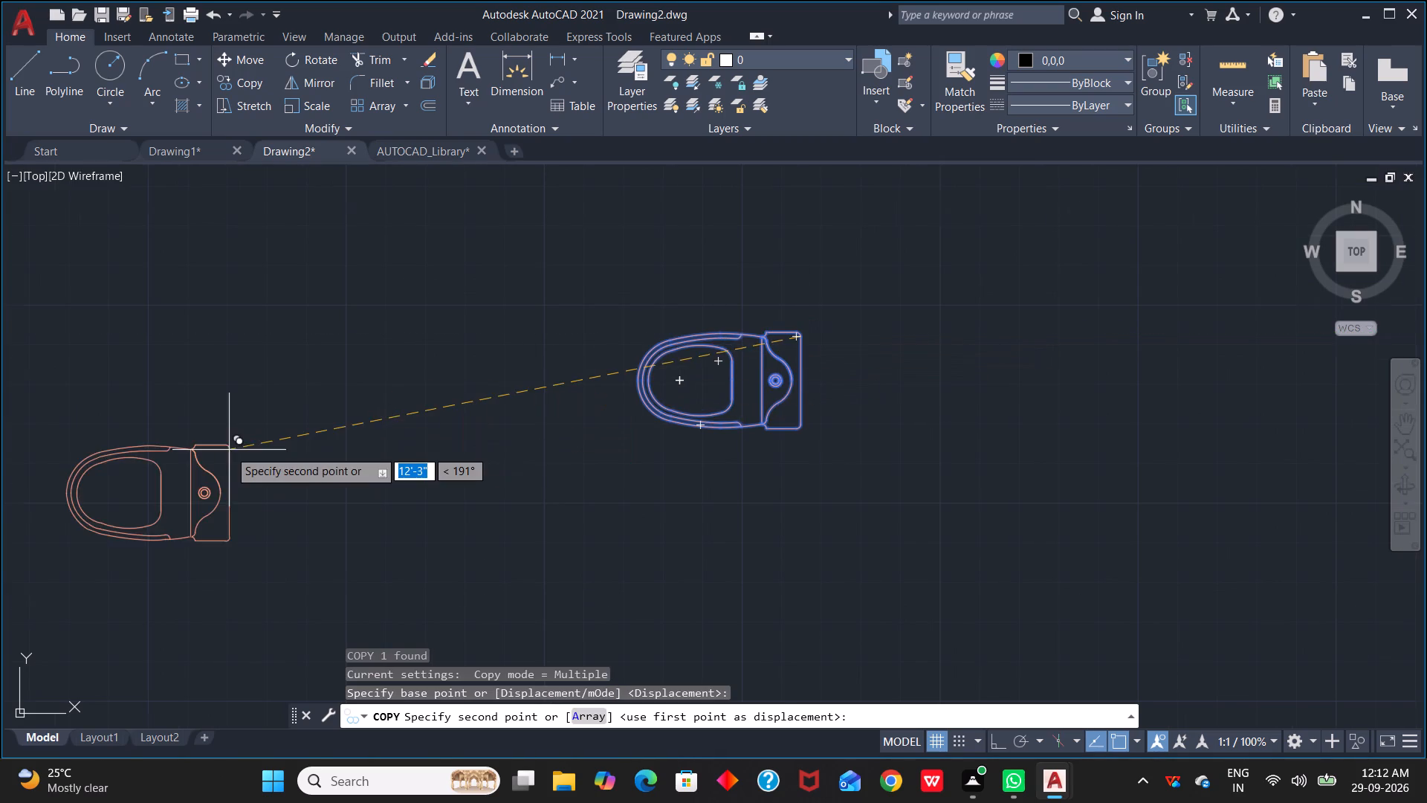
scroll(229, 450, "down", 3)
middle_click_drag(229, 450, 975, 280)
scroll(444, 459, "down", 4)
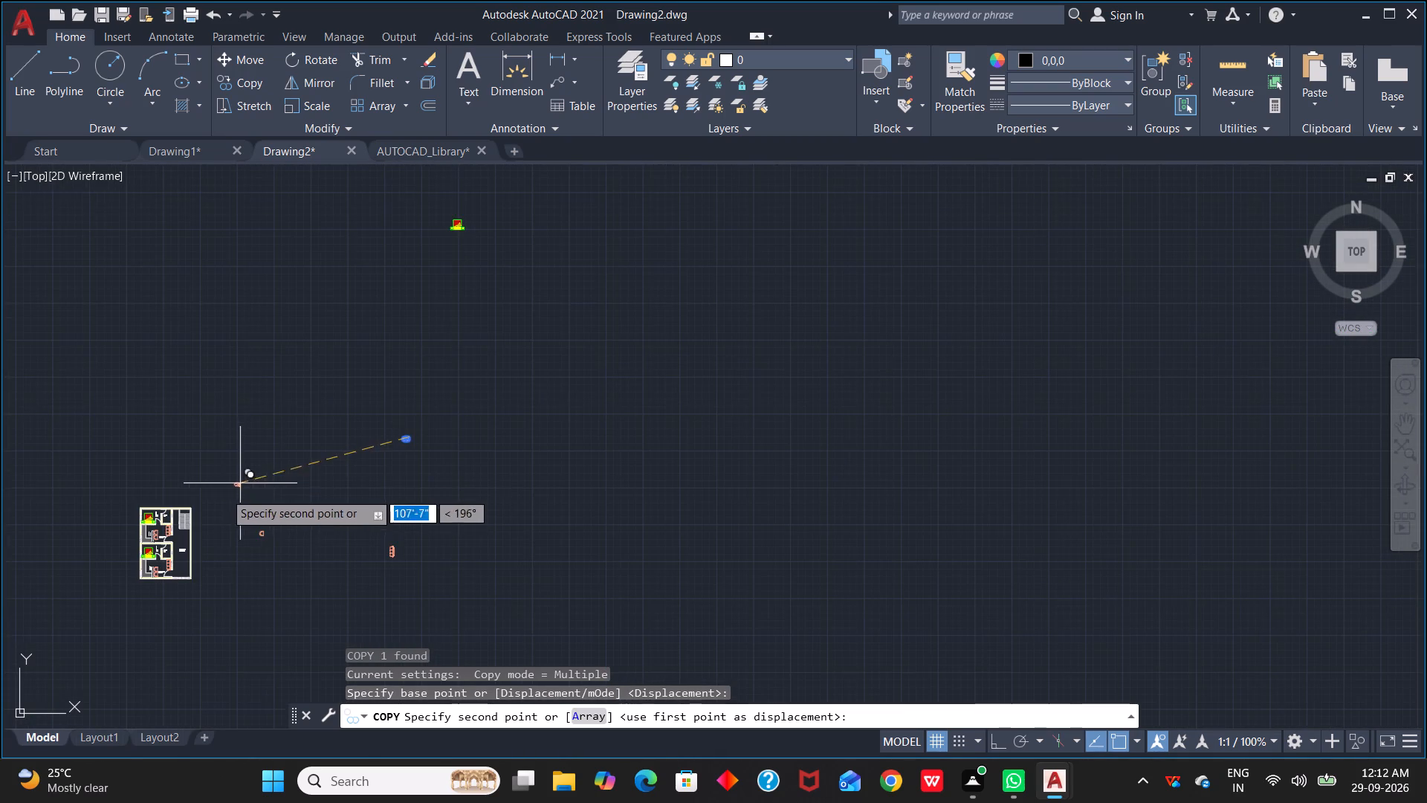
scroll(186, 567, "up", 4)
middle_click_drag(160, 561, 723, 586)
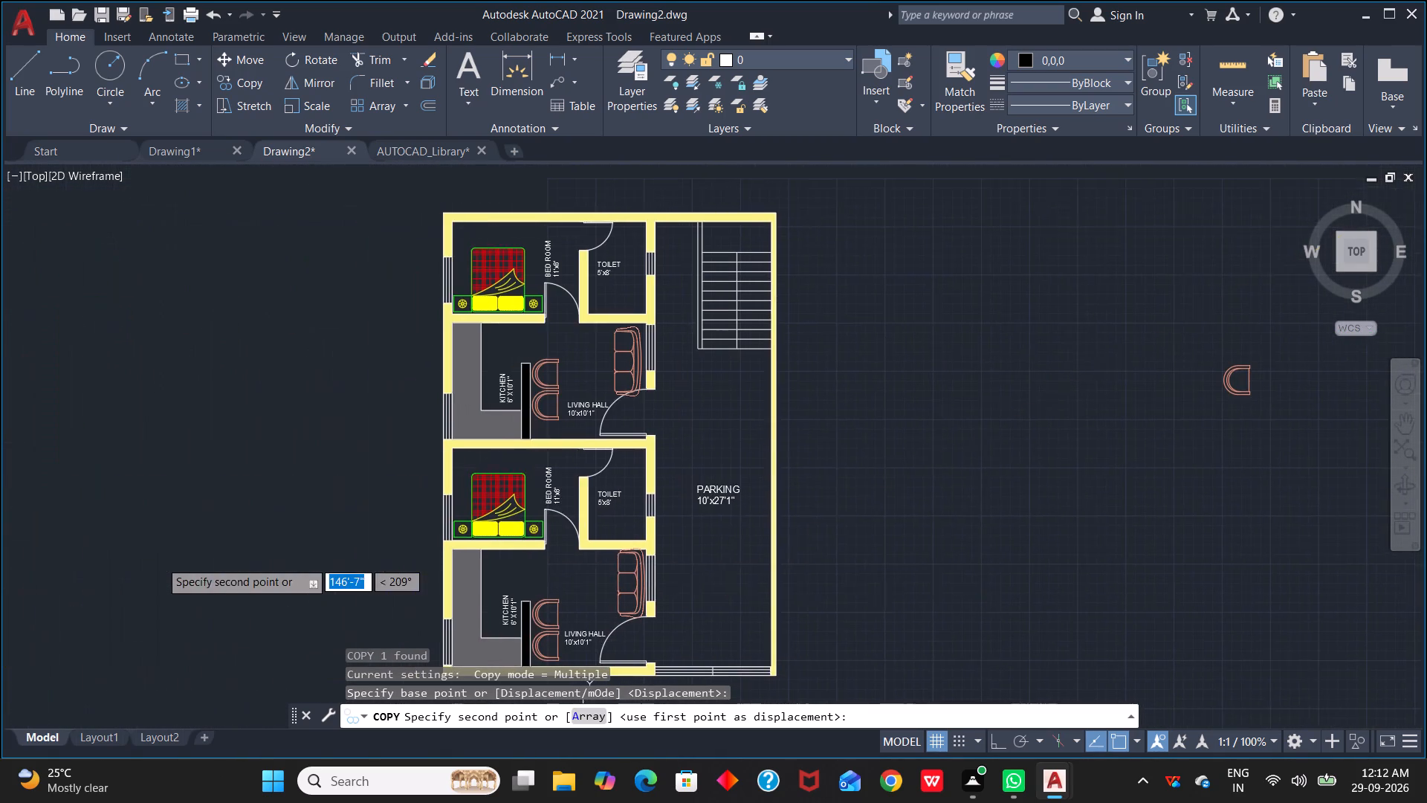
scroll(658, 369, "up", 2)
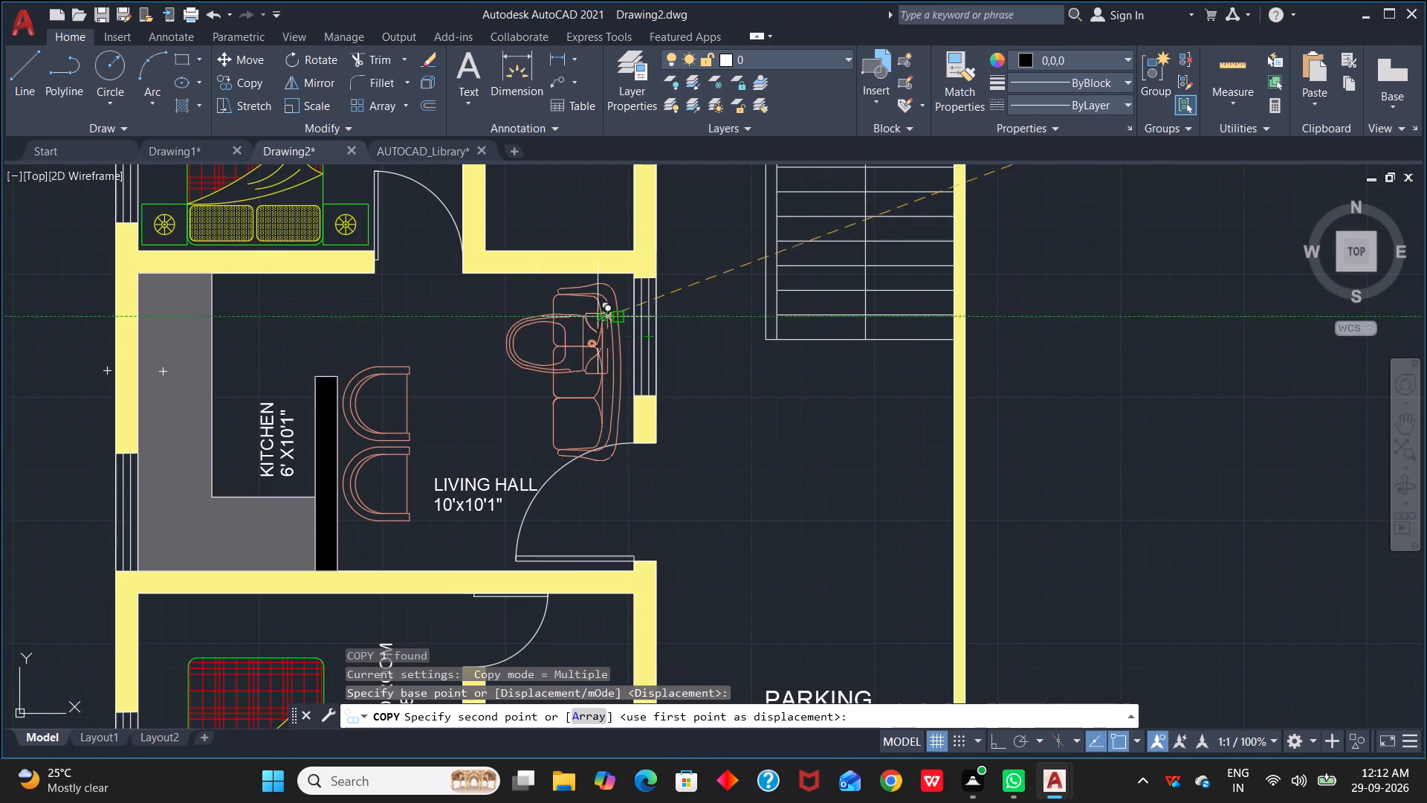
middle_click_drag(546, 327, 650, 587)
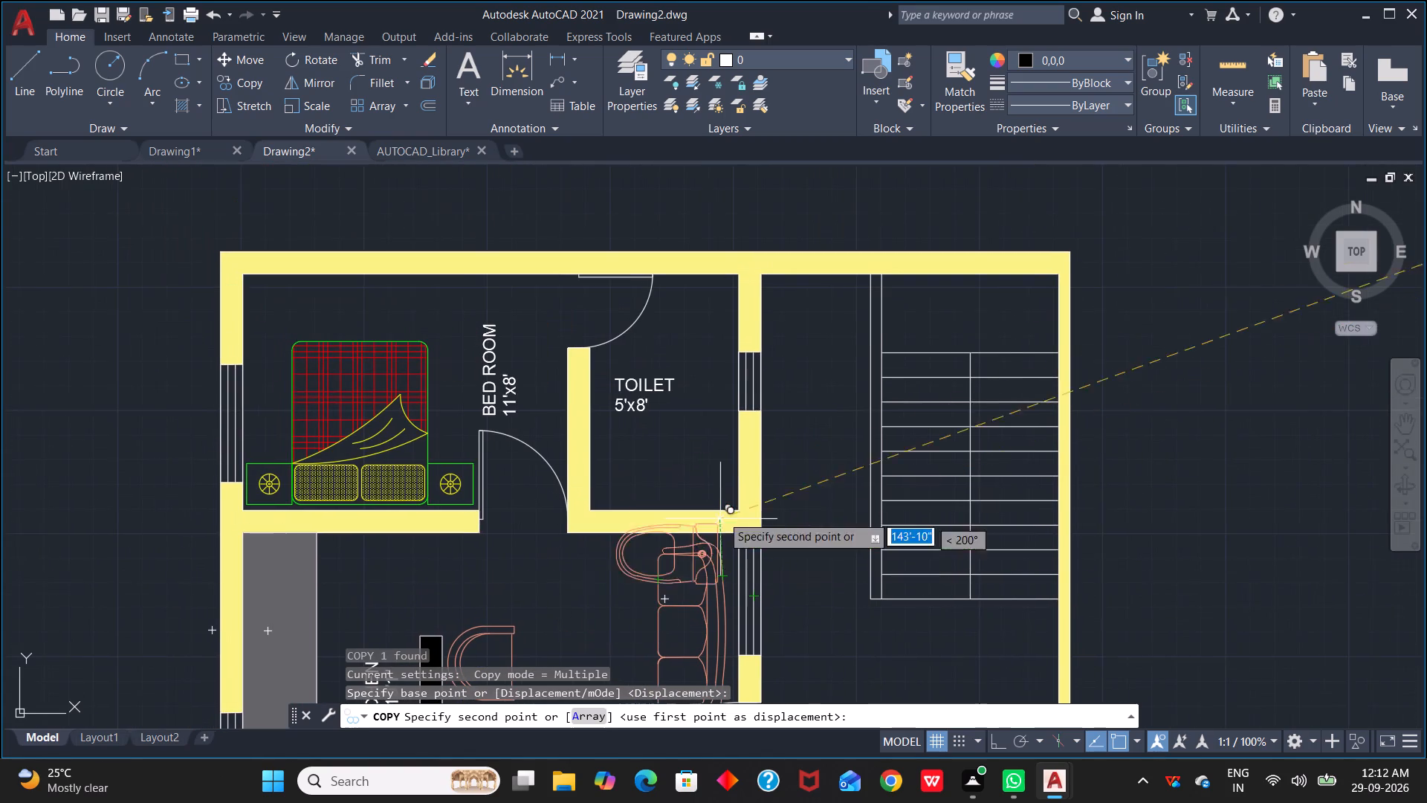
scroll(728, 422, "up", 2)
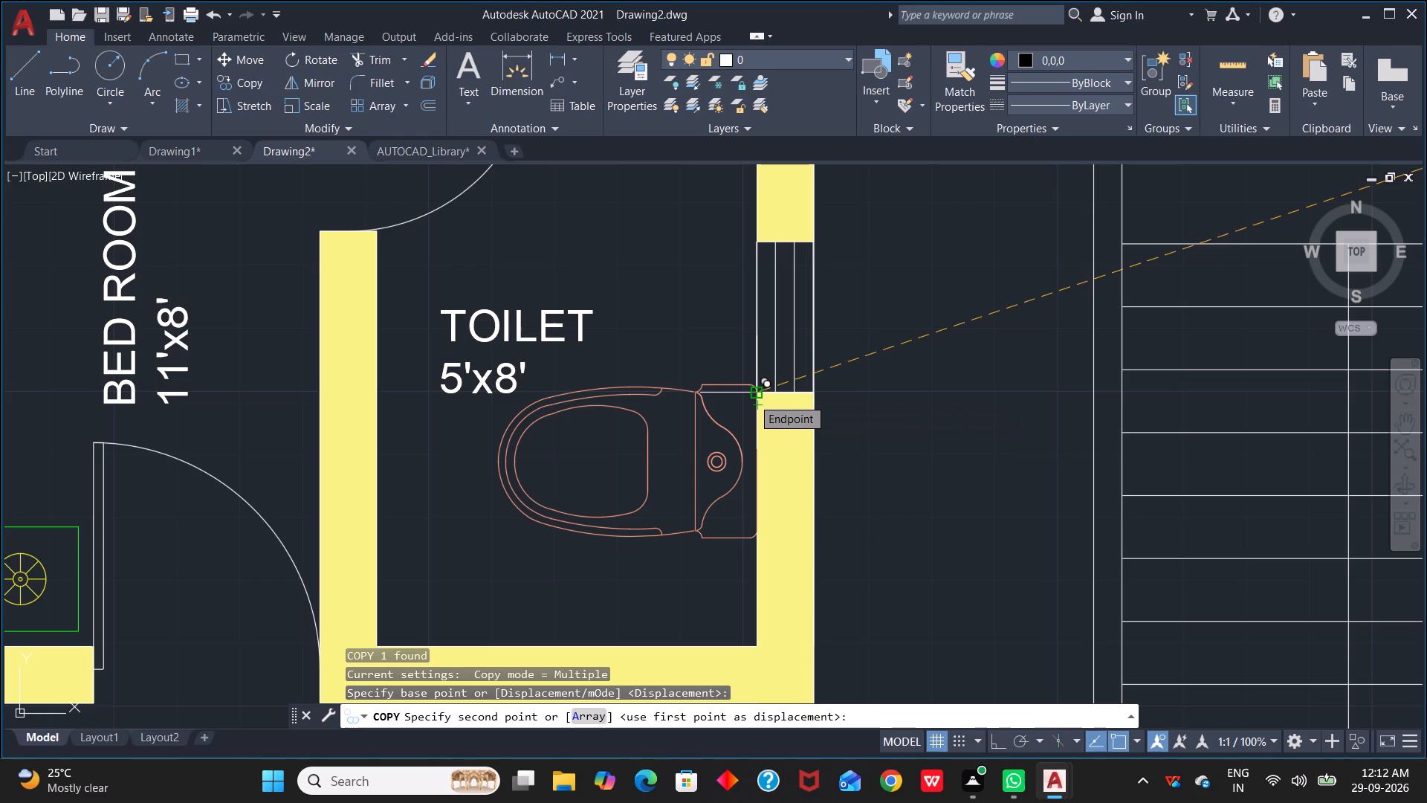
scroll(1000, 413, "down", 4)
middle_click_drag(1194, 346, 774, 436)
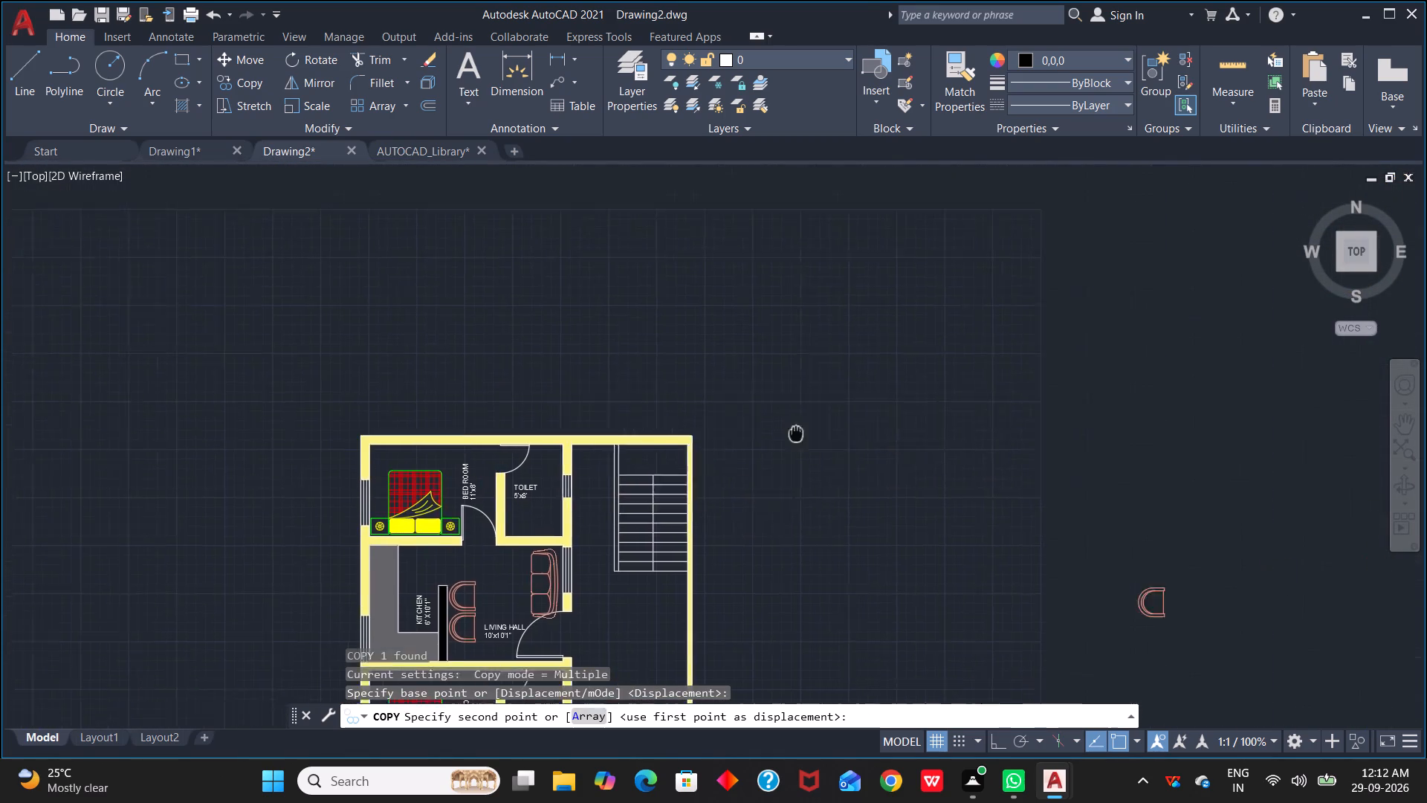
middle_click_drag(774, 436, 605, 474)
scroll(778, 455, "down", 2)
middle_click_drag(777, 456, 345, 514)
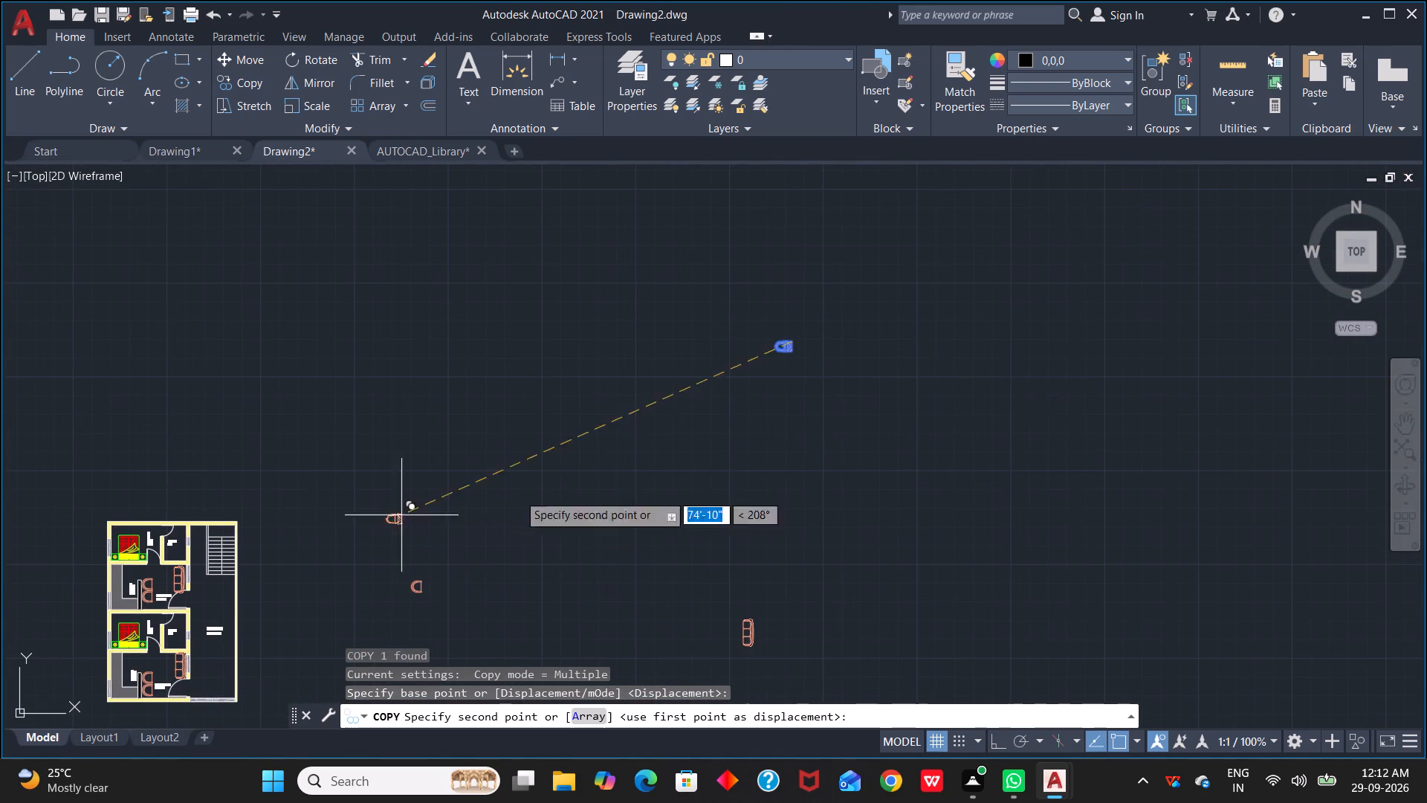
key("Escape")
Scale the toilet block beside the plan by reference, using its cistern's back edge as the reference length and 1' as the new length.
left_click(771, 309)
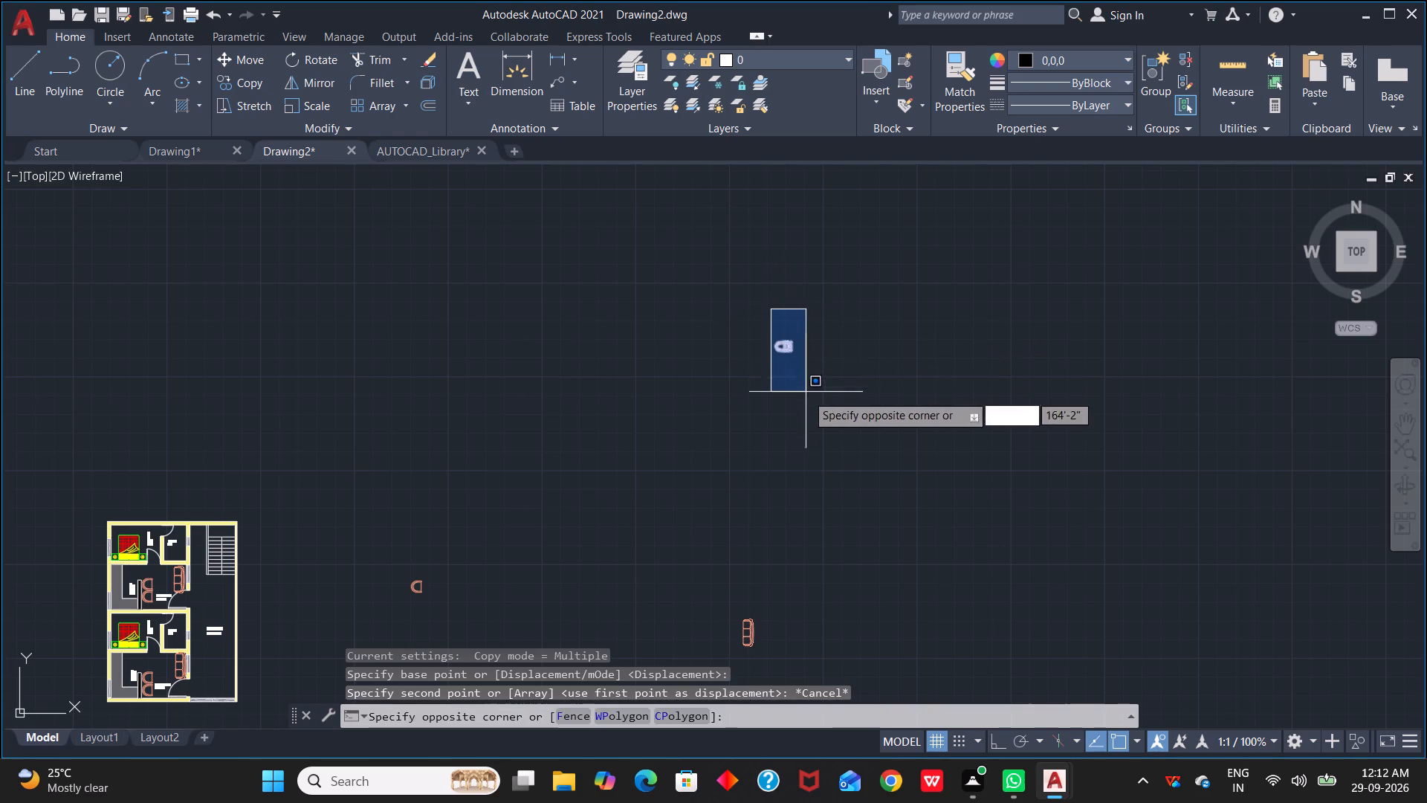
left_click(808, 397)
left_click(293, 104)
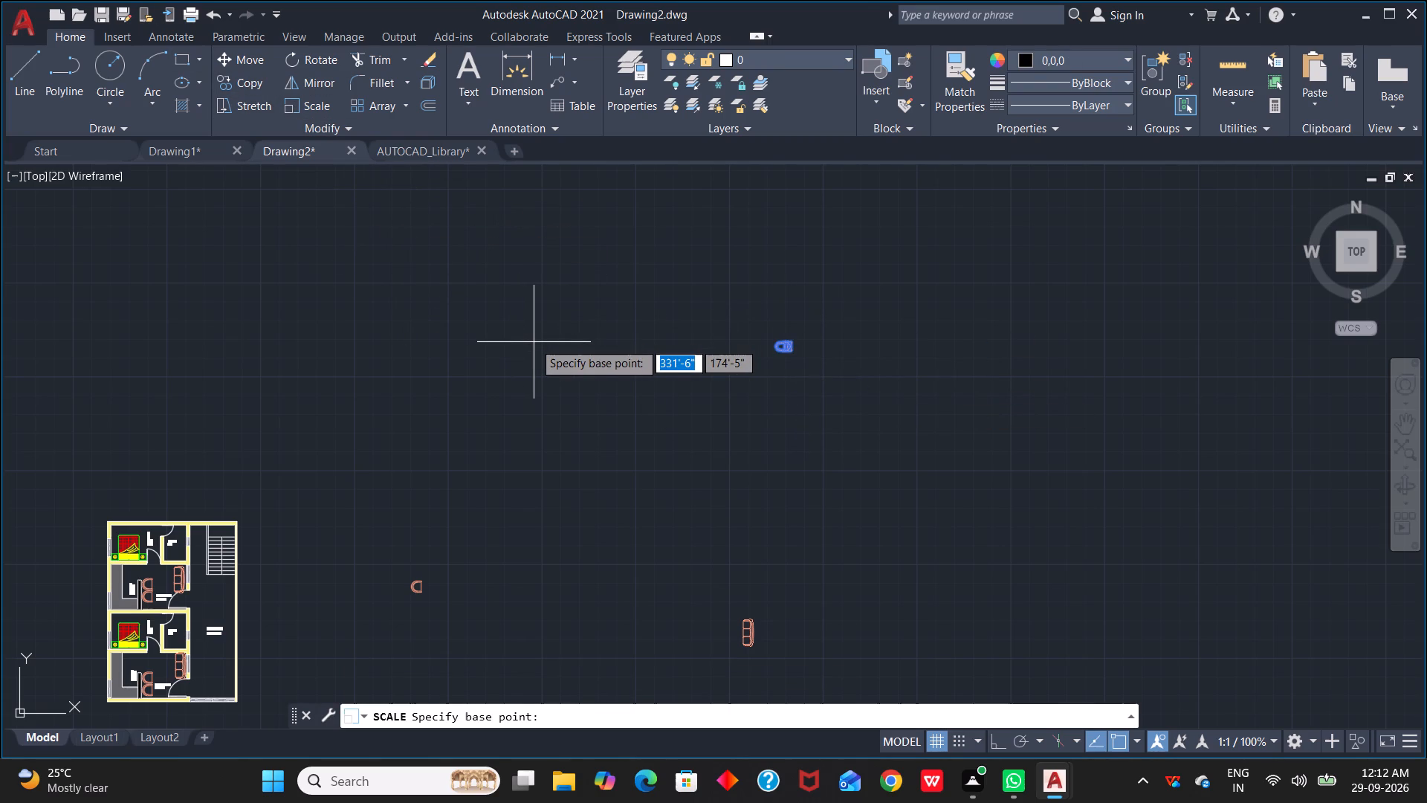
key("space")
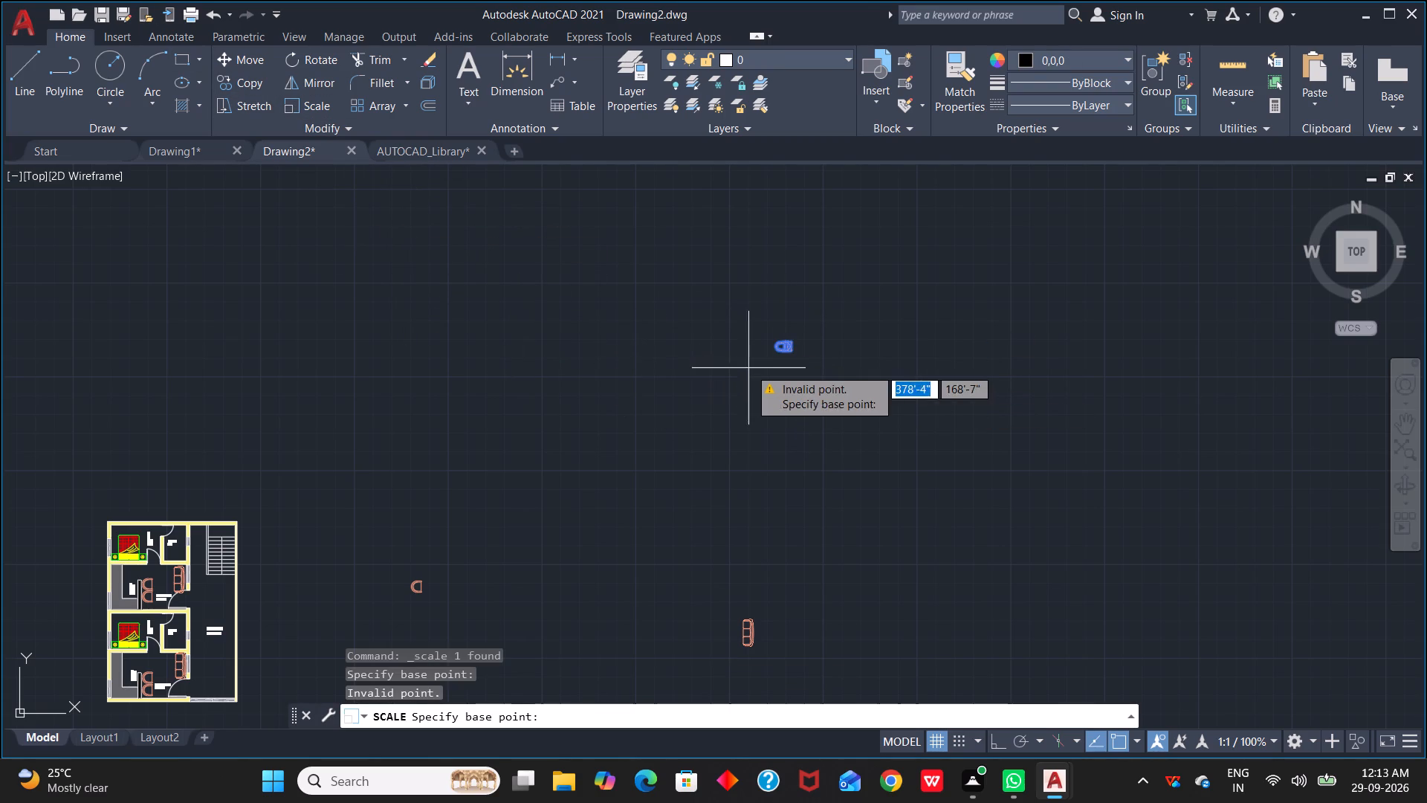
scroll(745, 390, "up", 2)
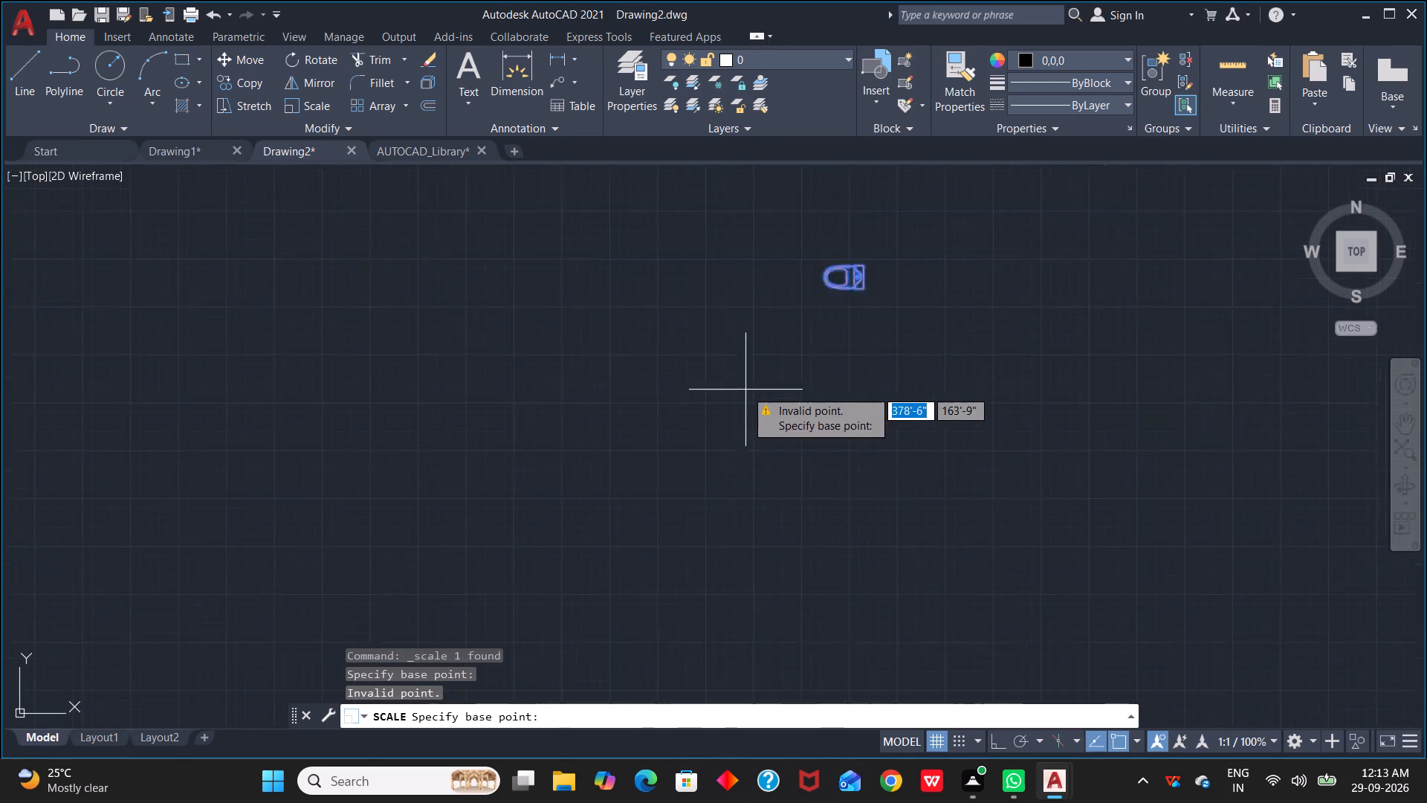
scroll(745, 390, "up", 1)
middle_click_drag(897, 298, 772, 457)
scroll(808, 373, "up", 2)
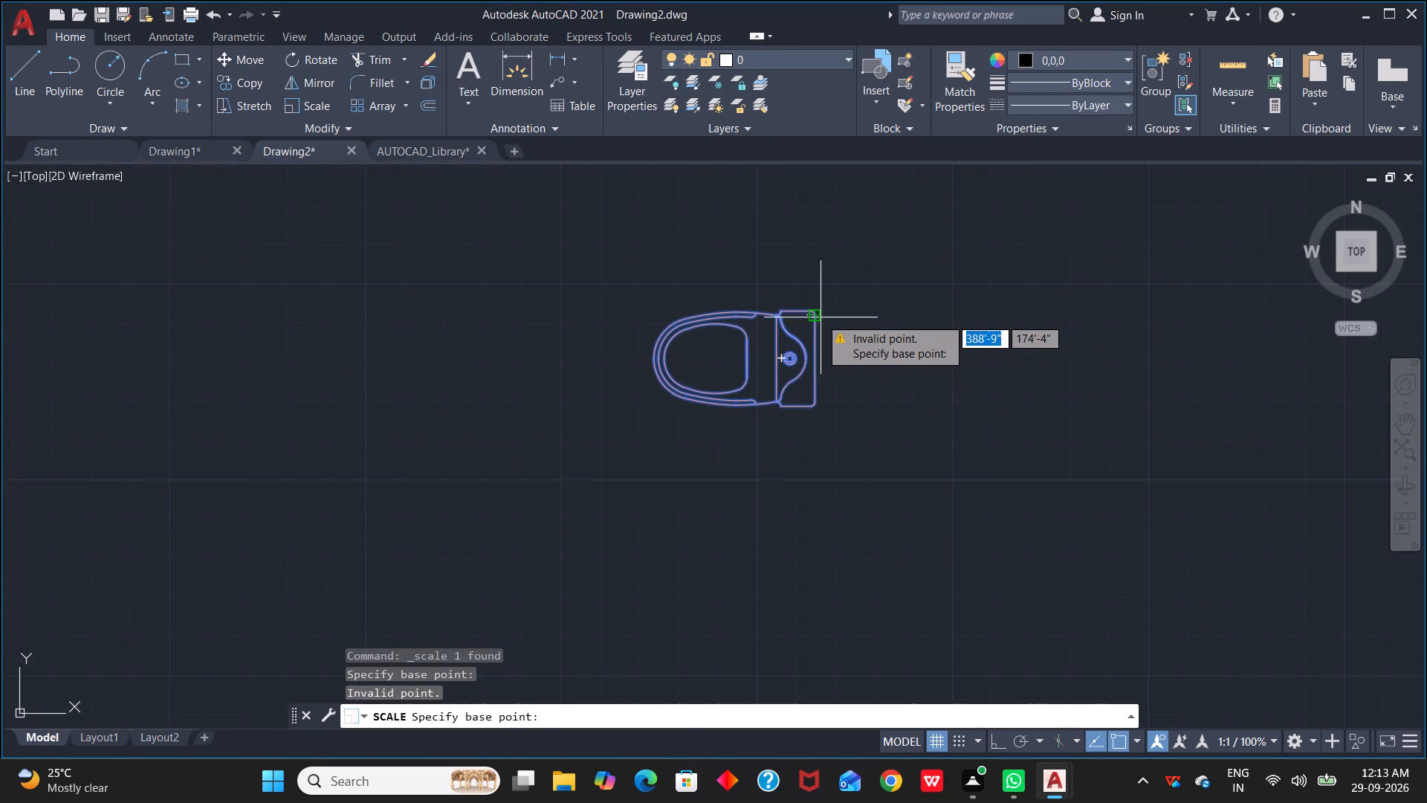
left_click(815, 317)
type("R")
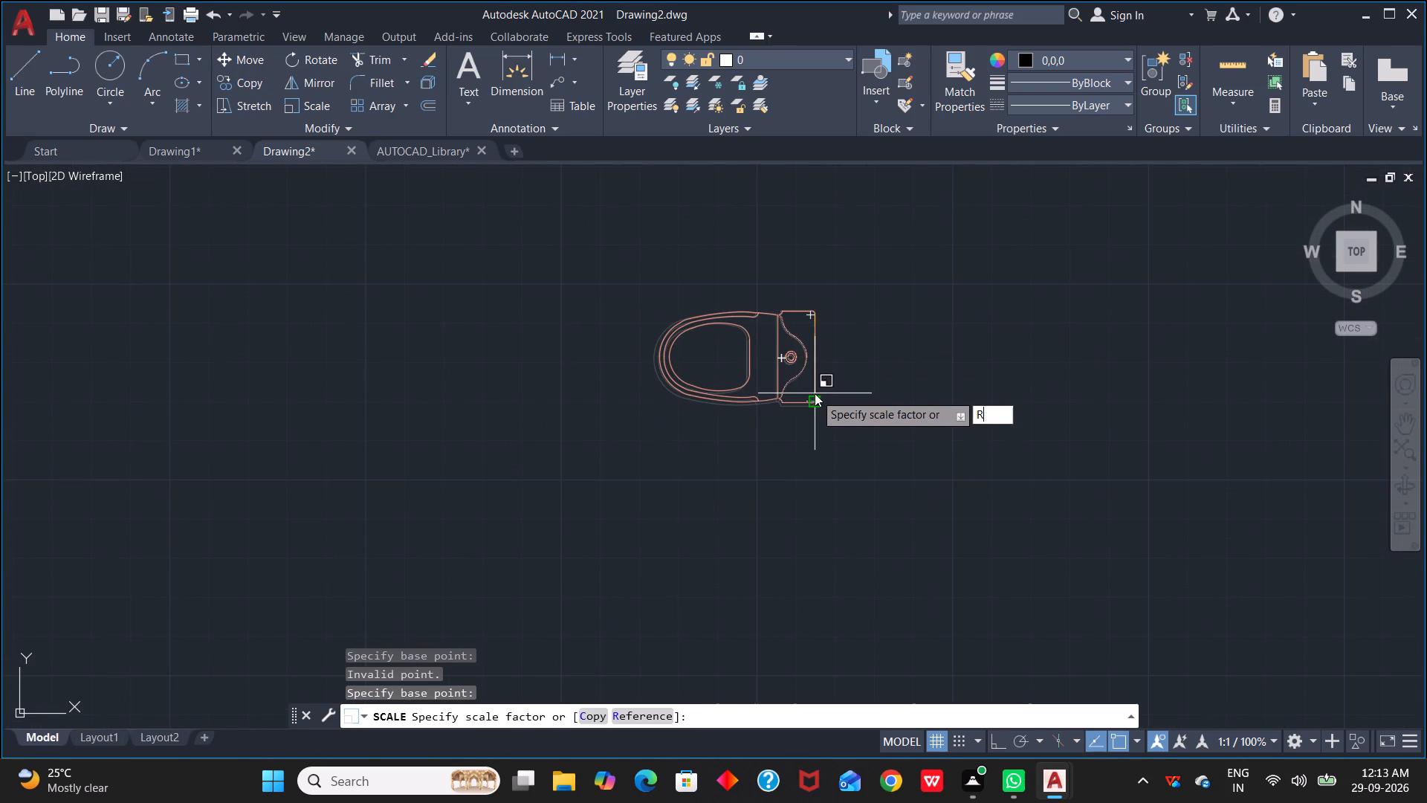
key("space")
left_click(817, 312)
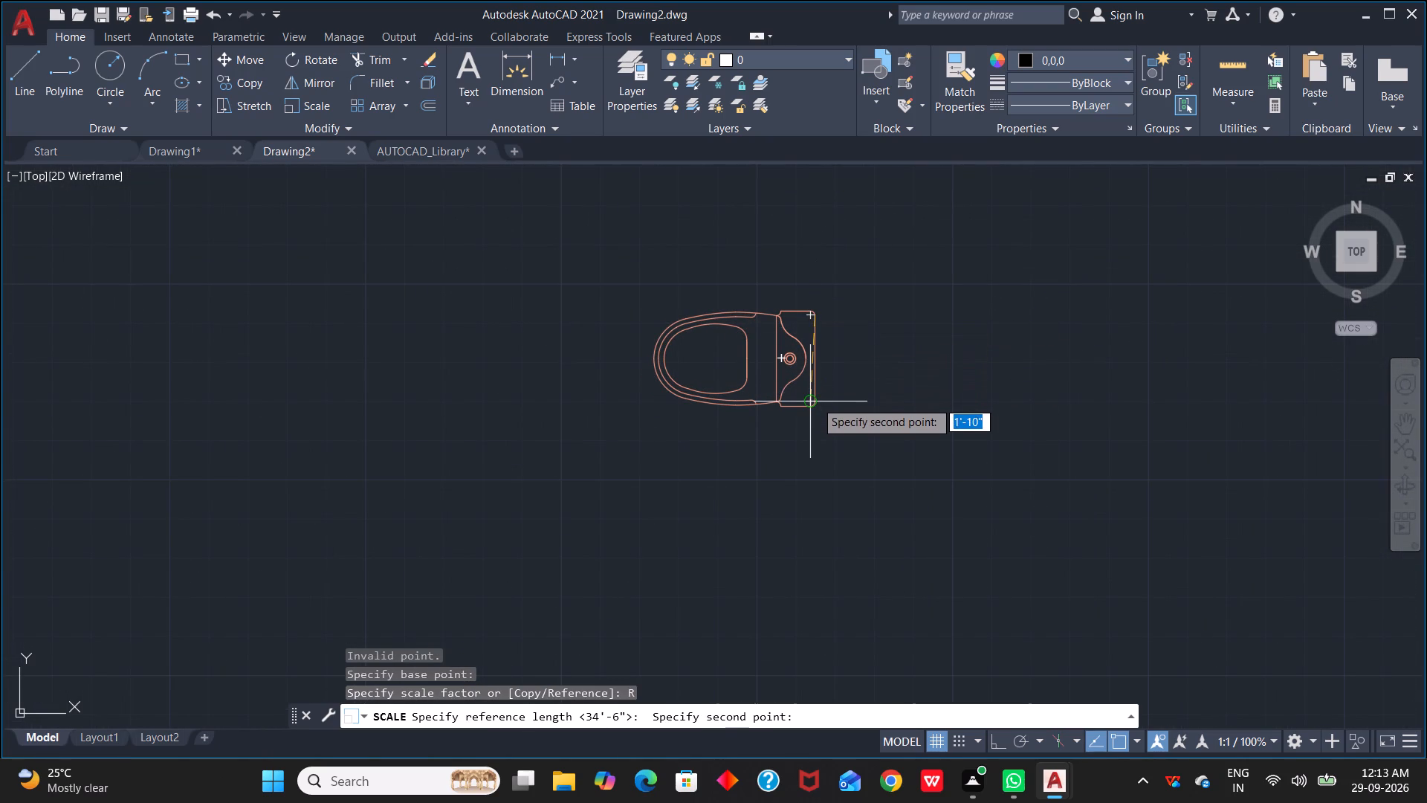
left_click(815, 404)
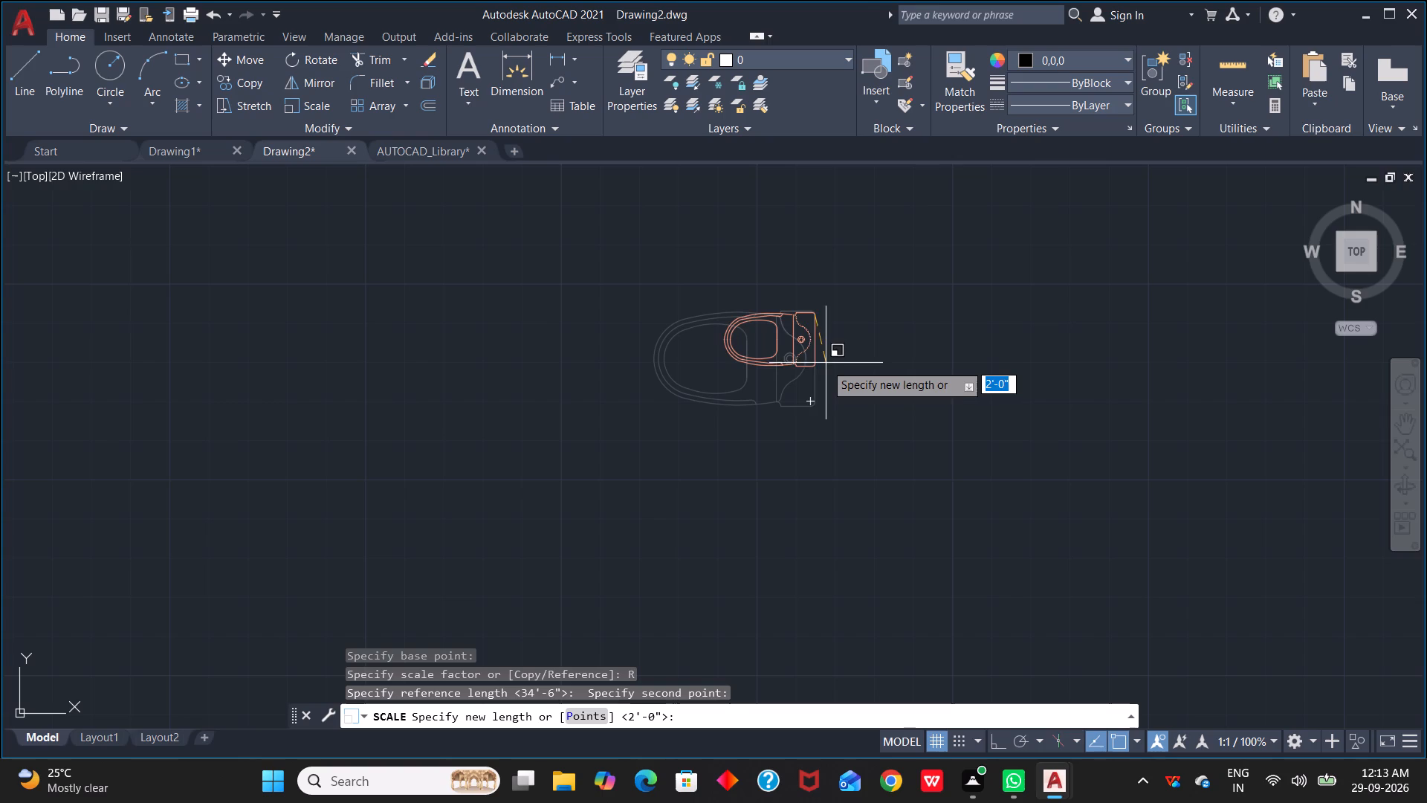
type("1'")
key("Return")
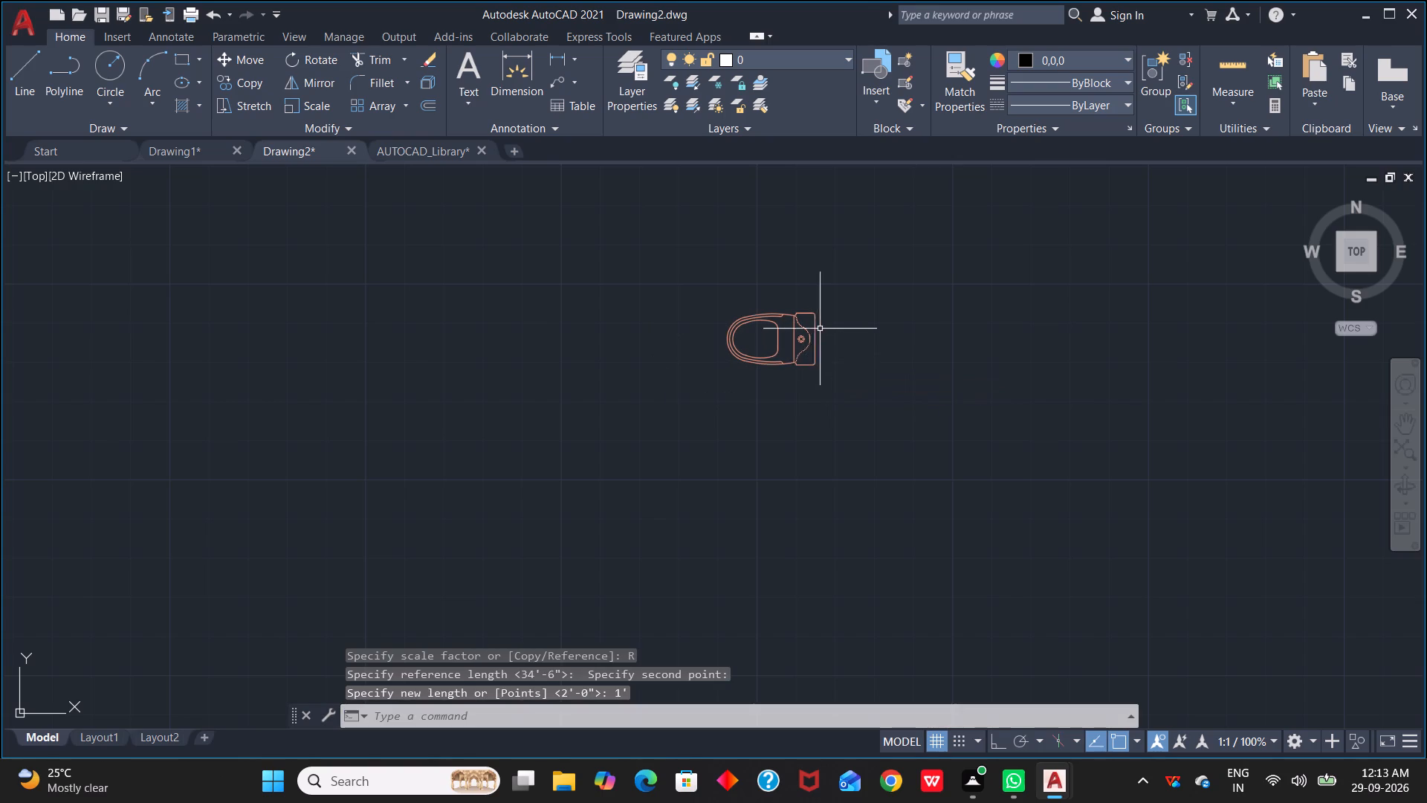
Copy the rescaled toilet by its cistern's back corner into the upper unit's TOILET, against the parking-side wall at the window's lower corner.
scroll(832, 327, "up", 4)
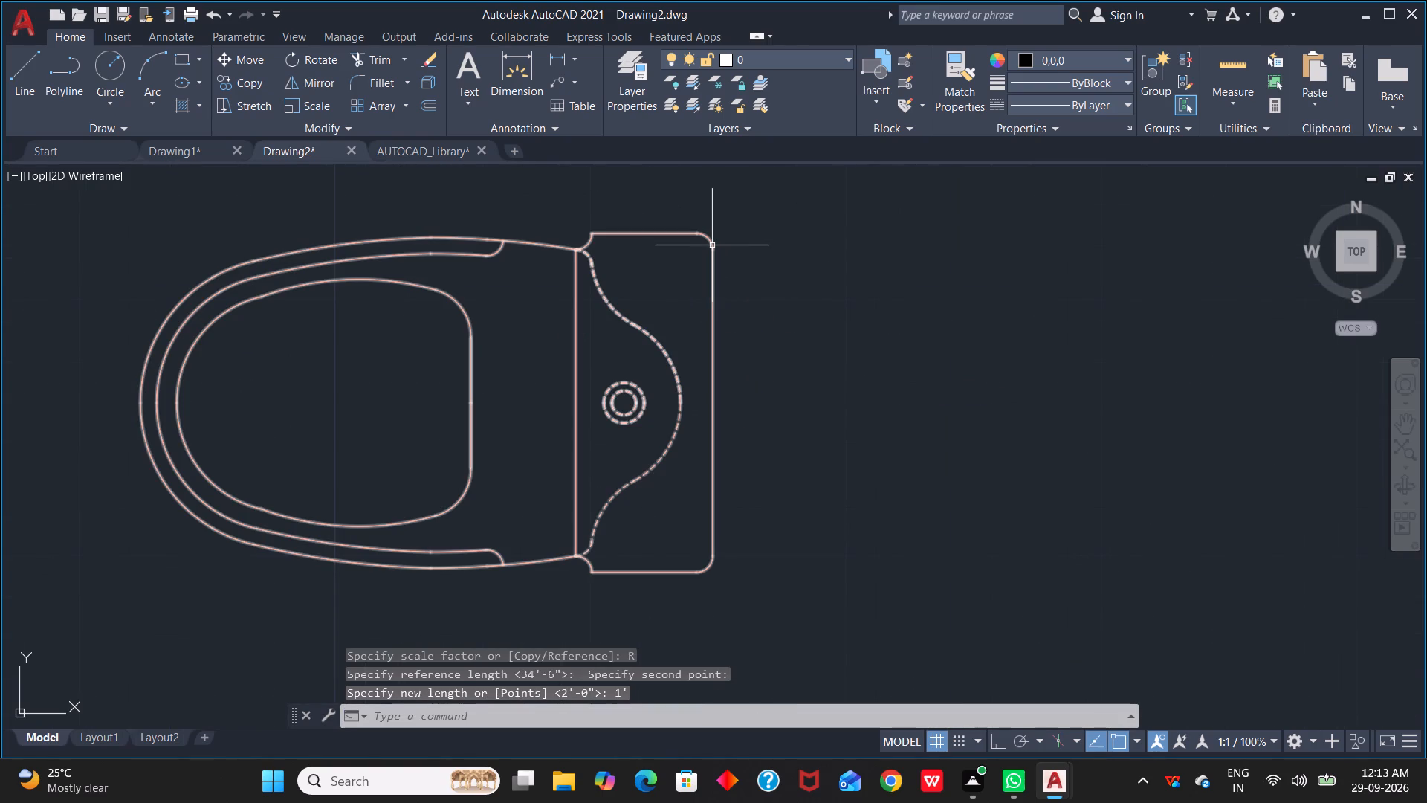
key("c")
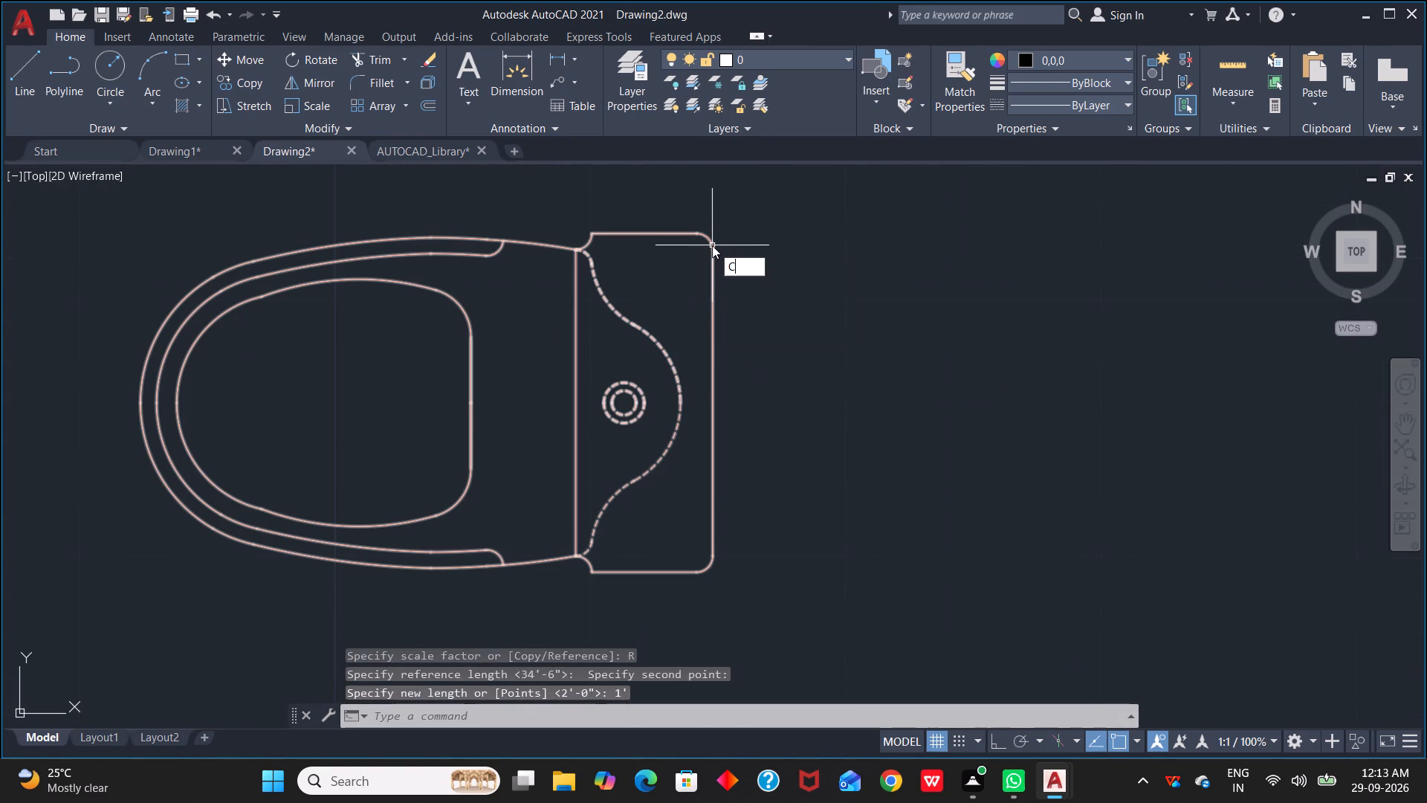
key("o")
key("space")
left_click(712, 247)
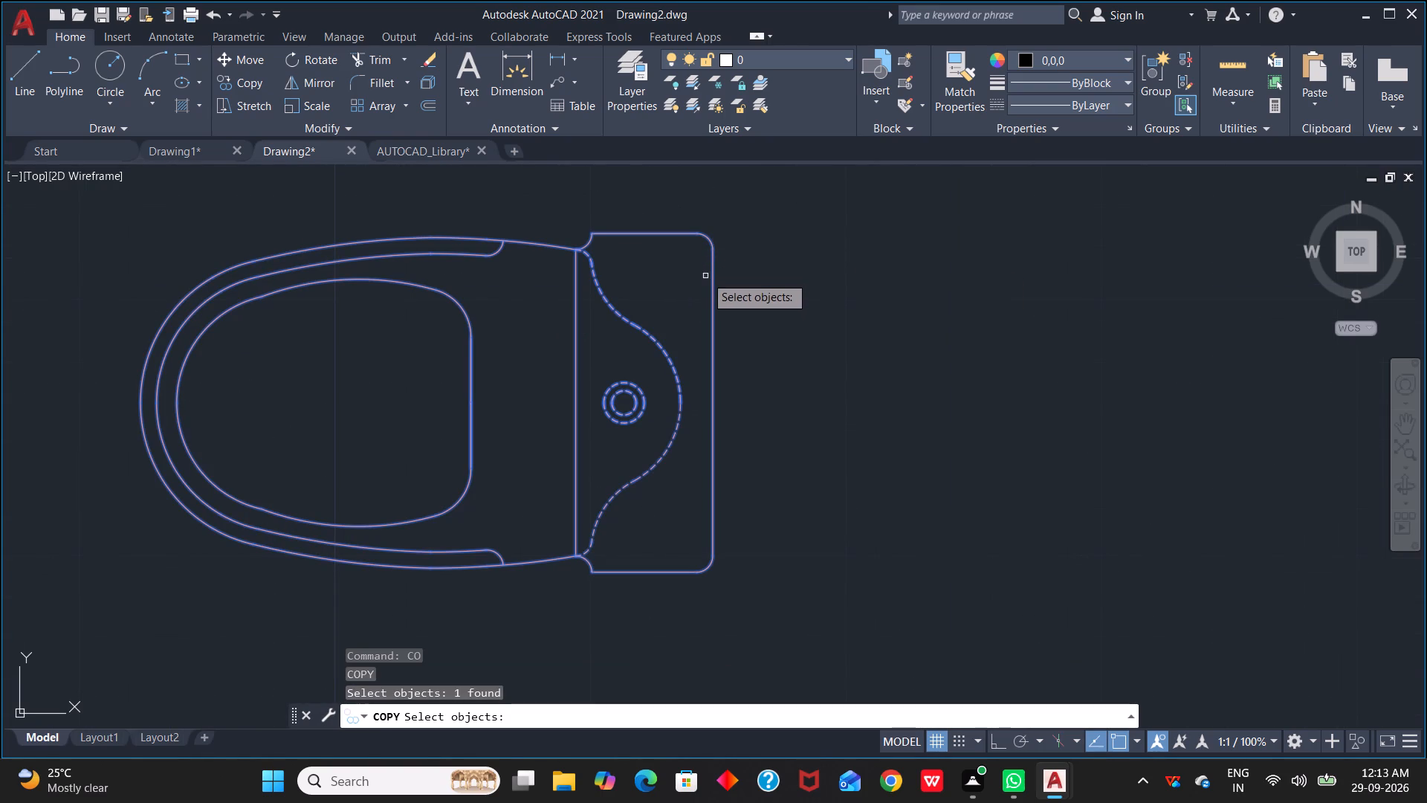
key("space")
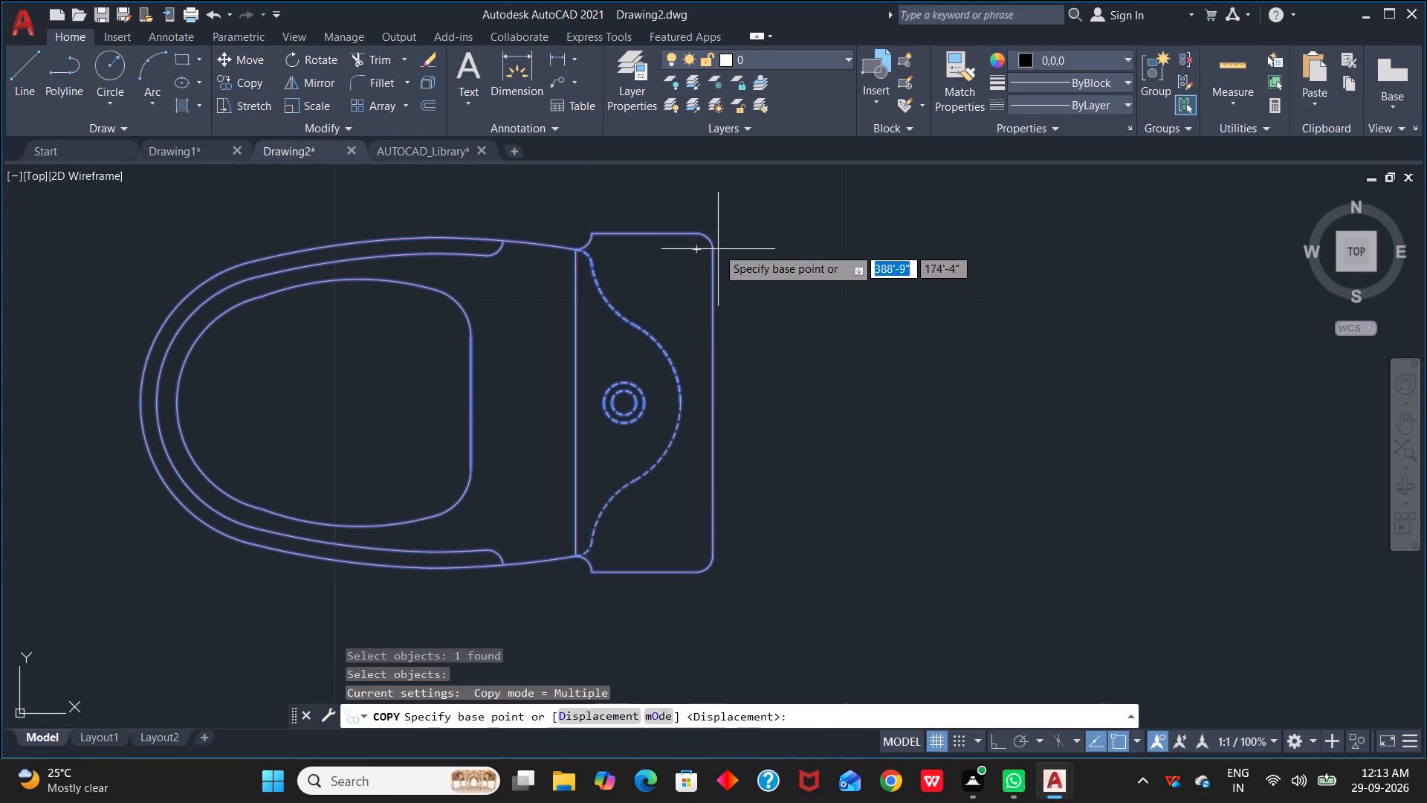
left_click(705, 236)
scroll(494, 346, "down", 8)
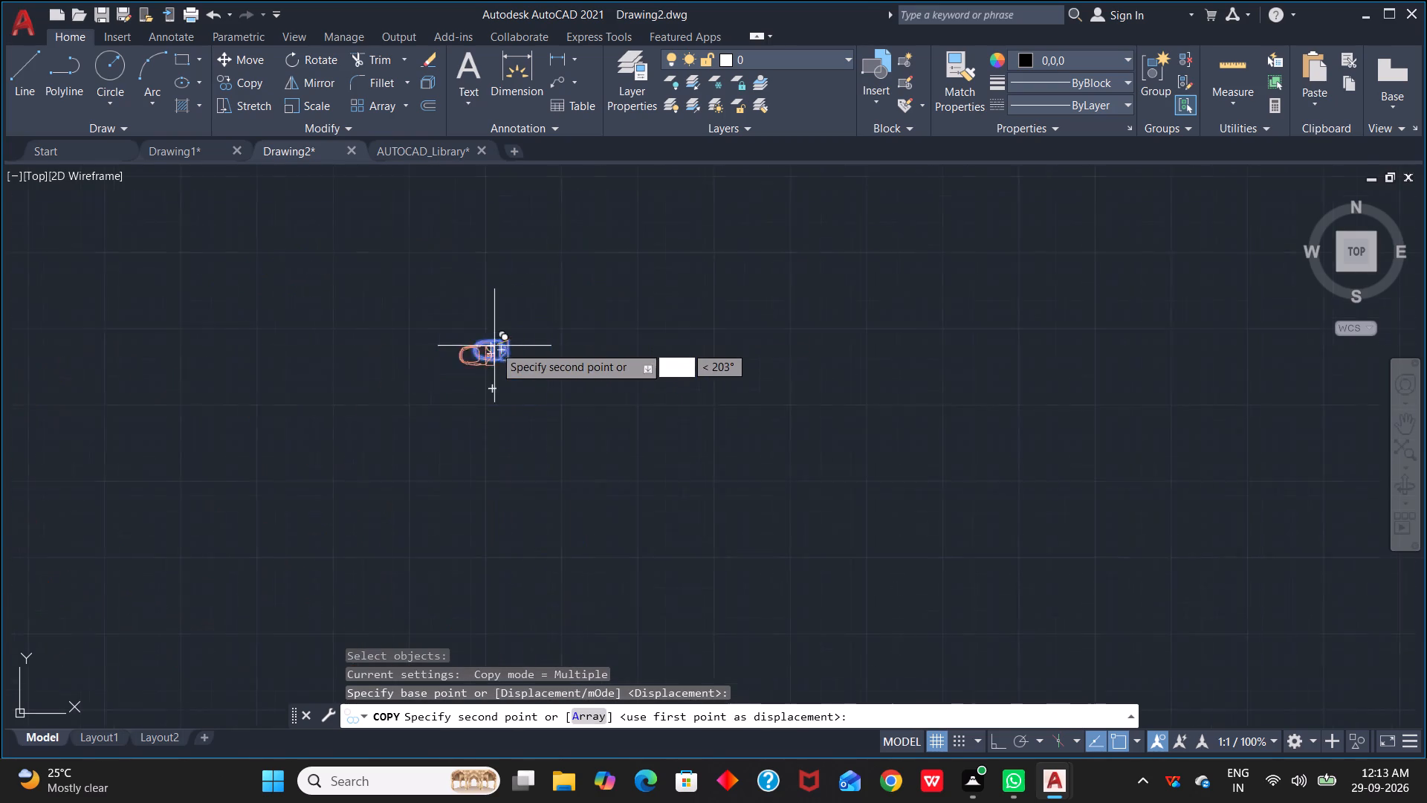
scroll(494, 349, "down", 3)
scroll(256, 448, "up", 6)
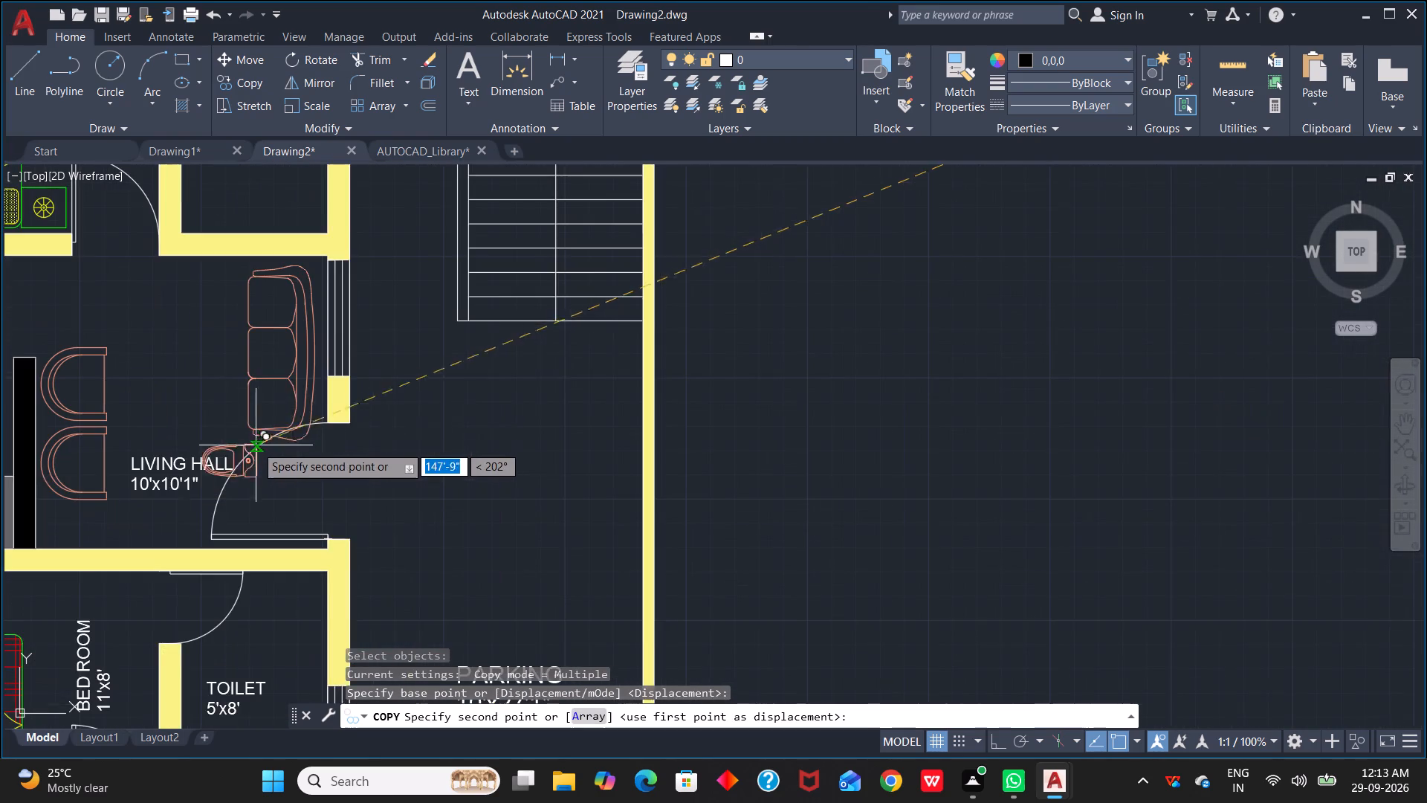
middle_click_drag(256, 378, 549, 520)
scroll(599, 309, "up", 2)
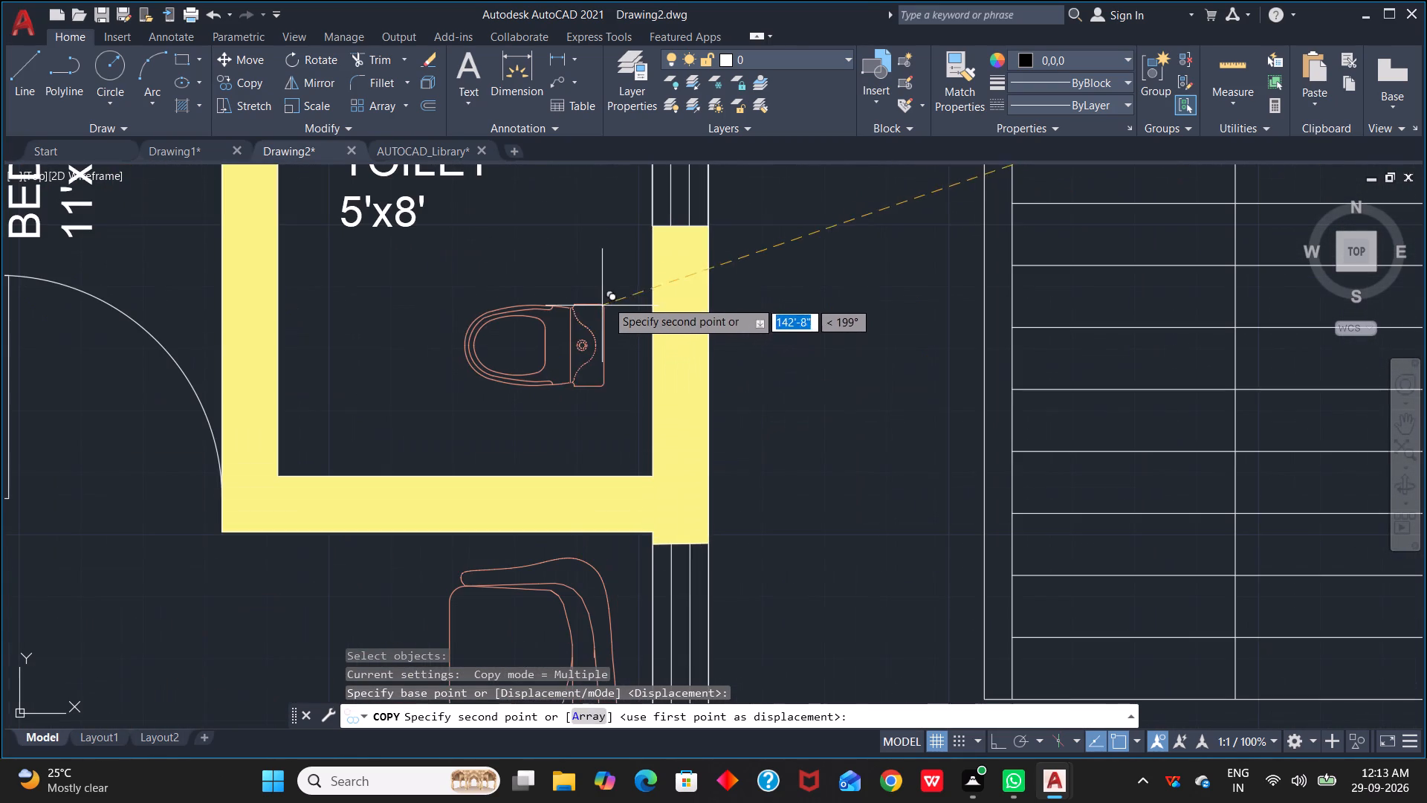
scroll(648, 228, "up", 1)
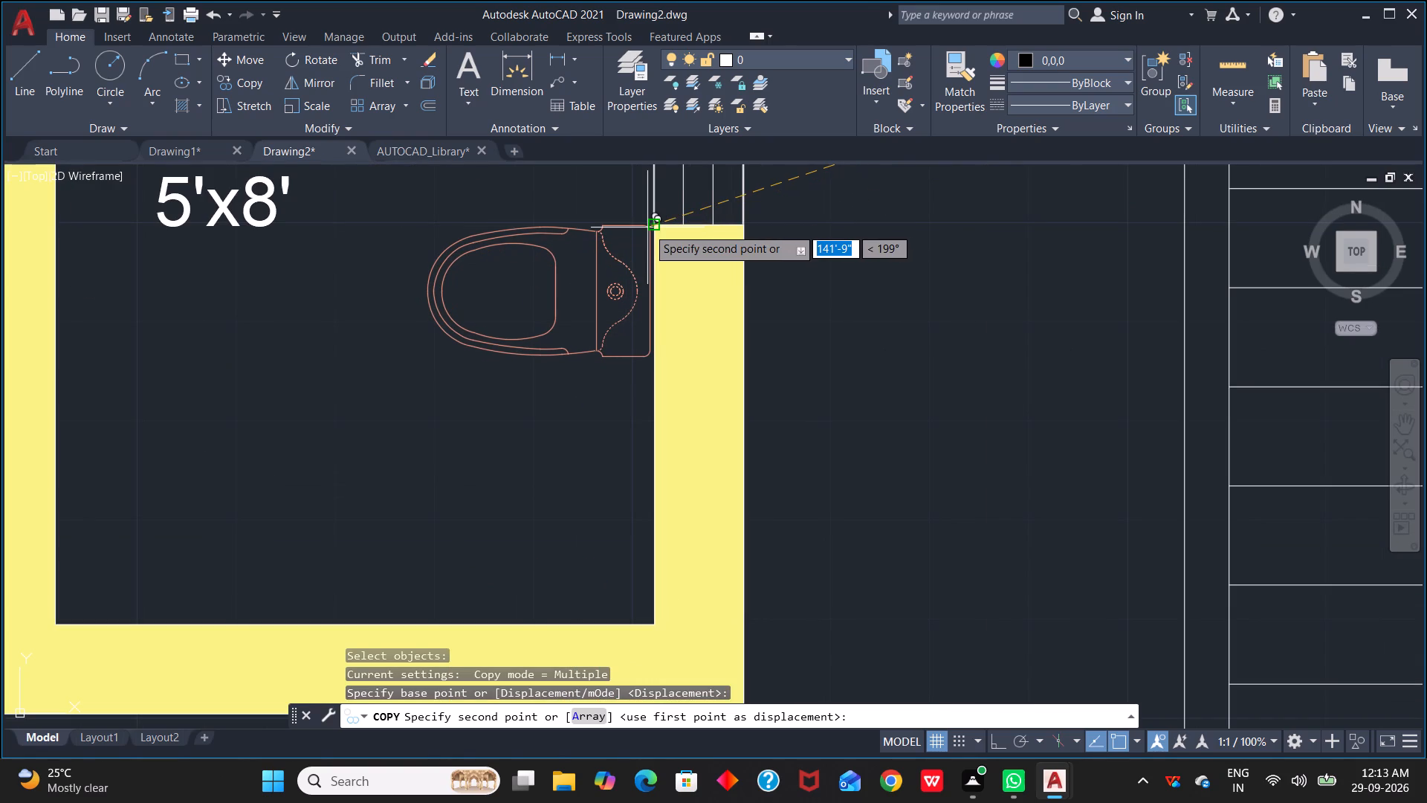
left_click(647, 228)
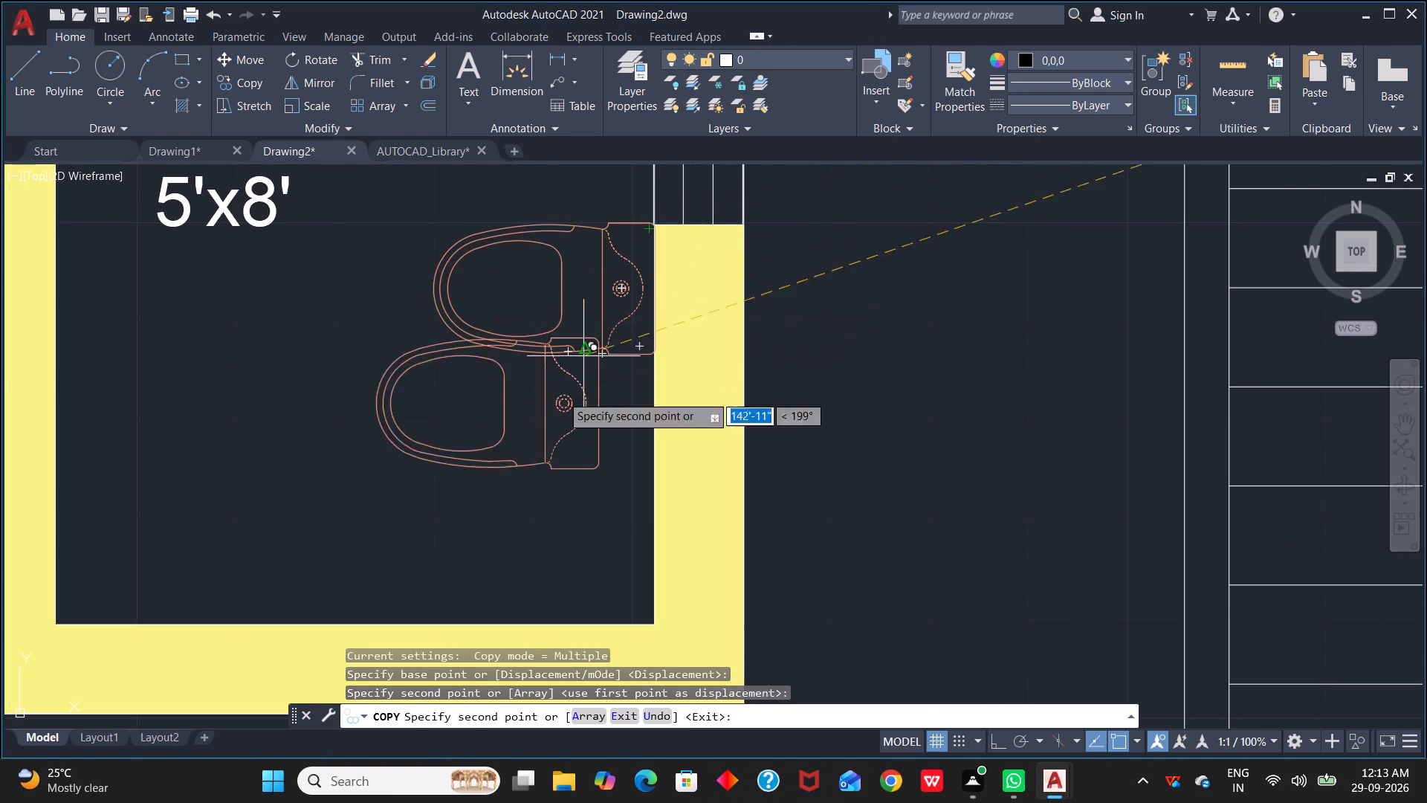
Place another copy of the toilet in the lower unit's TOILET, against the parking-side wall at the window's lower corner.
scroll(556, 447, "down", 2)
middle_click_drag(554, 450, 776, 22)
scroll(685, 688, "down", 1)
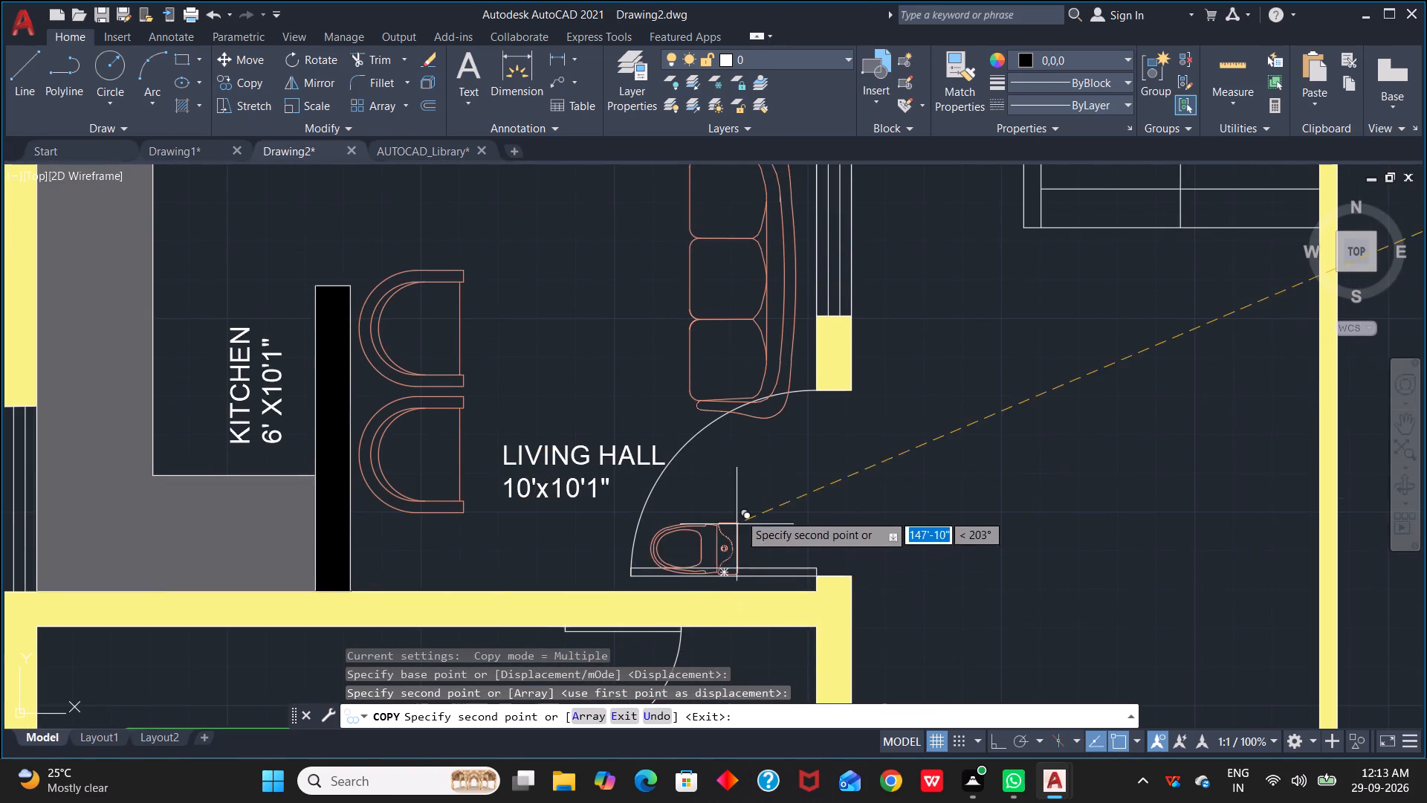
middle_click_drag(740, 512, 776, 0)
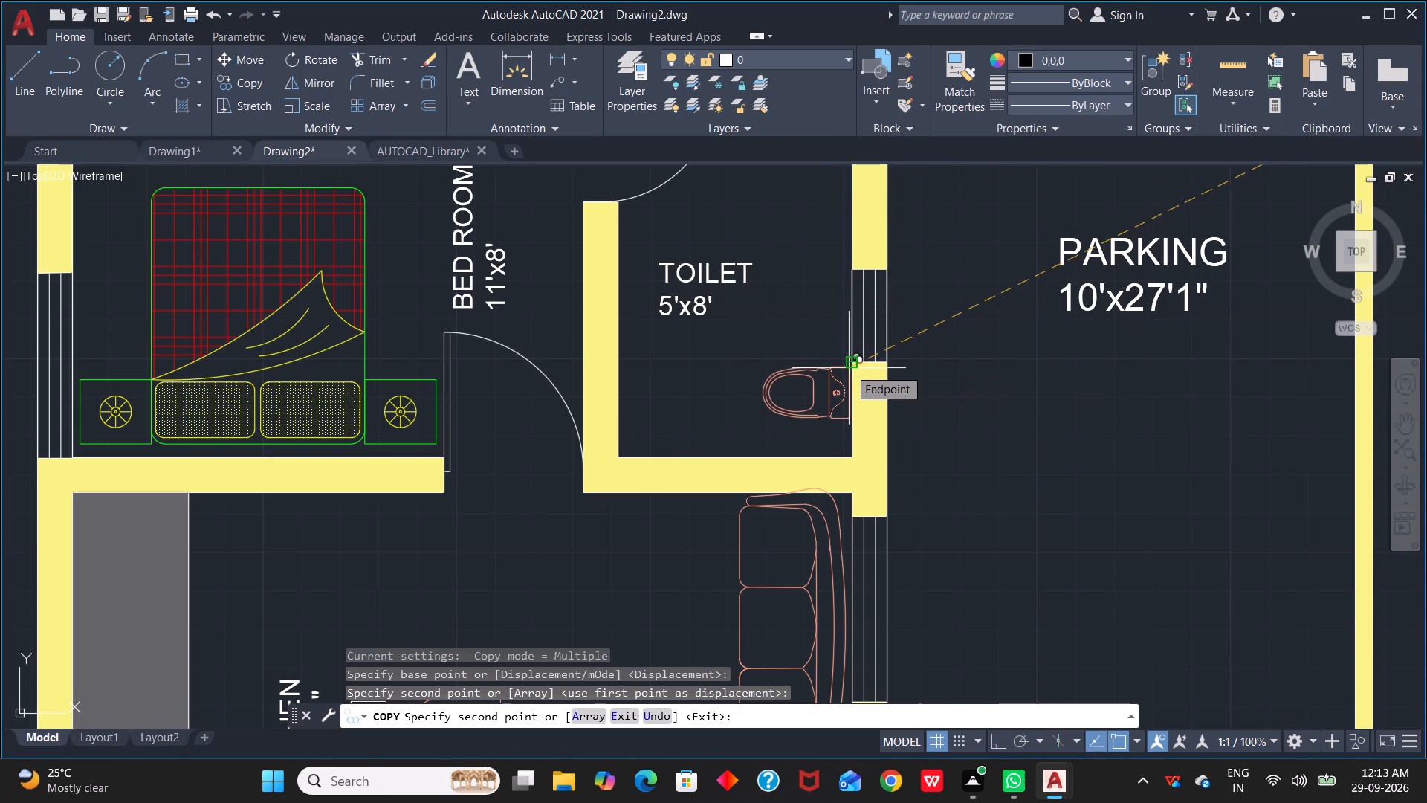
left_click(849, 368)
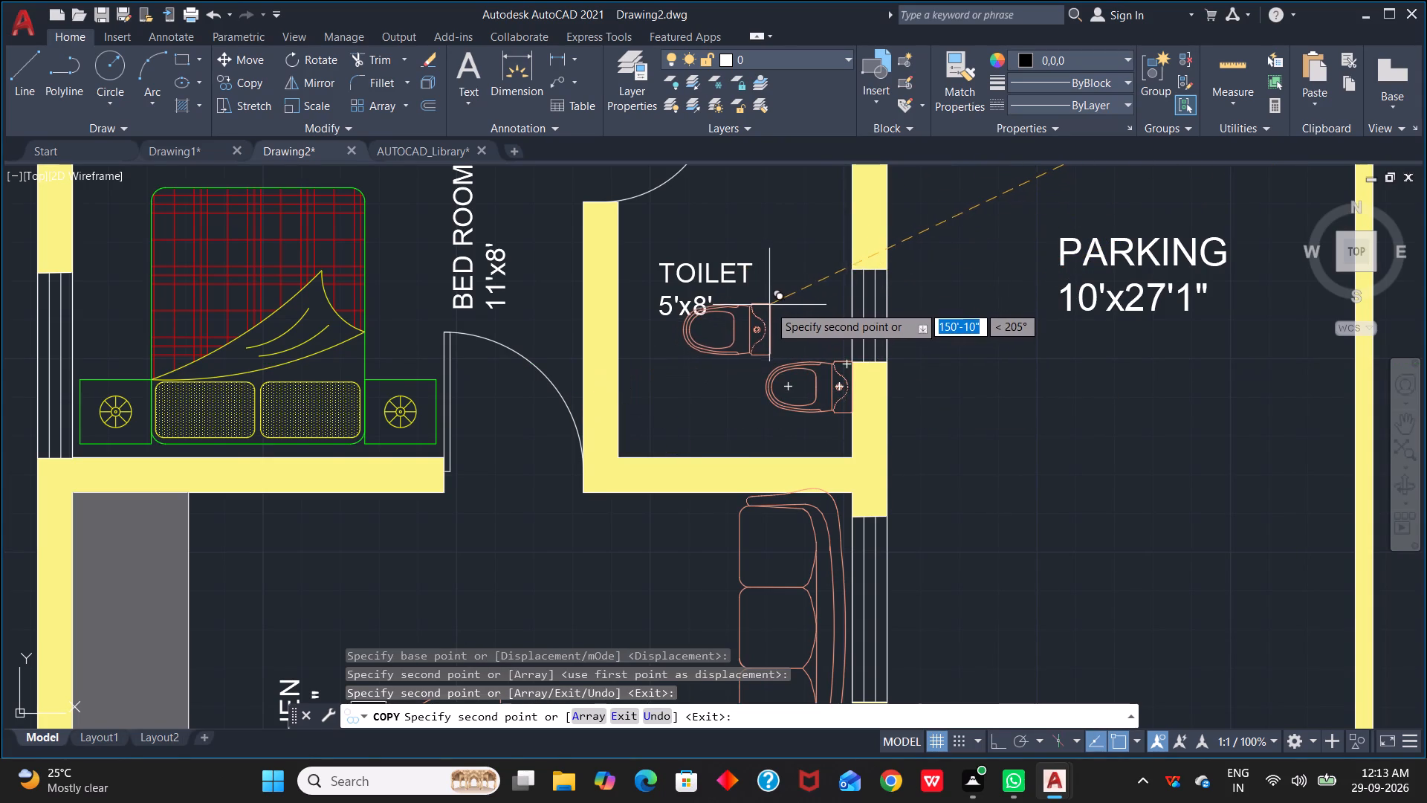
key("Escape")
Shift the upper unit's living hall sofa slightly up by its insertion grip, away from the entrance door swing.
scroll(766, 367, "down", 2)
scroll(876, 375, "down", 1)
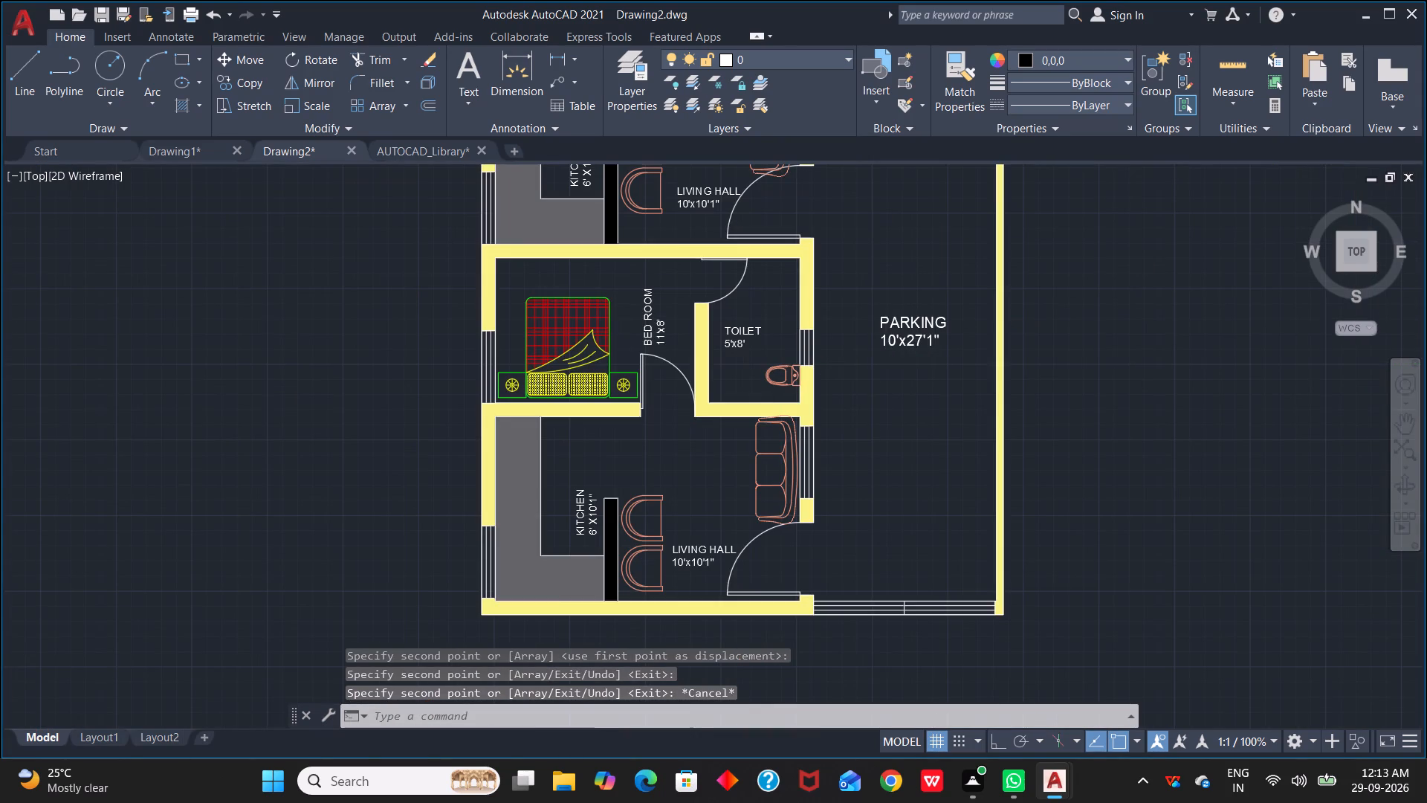
scroll(867, 317, "down", 1)
scroll(850, 264, "up", 2)
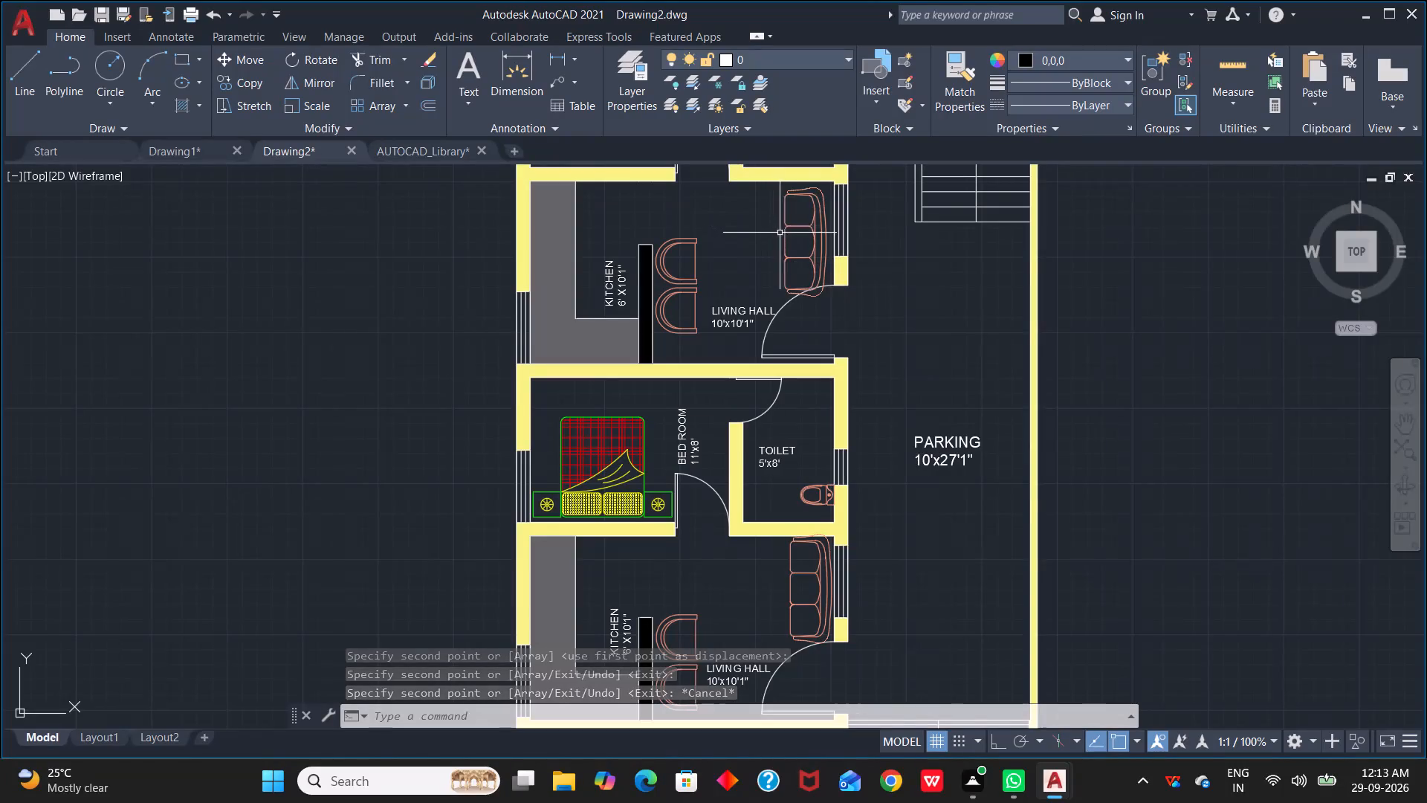
left_click(793, 234)
double_click(814, 225)
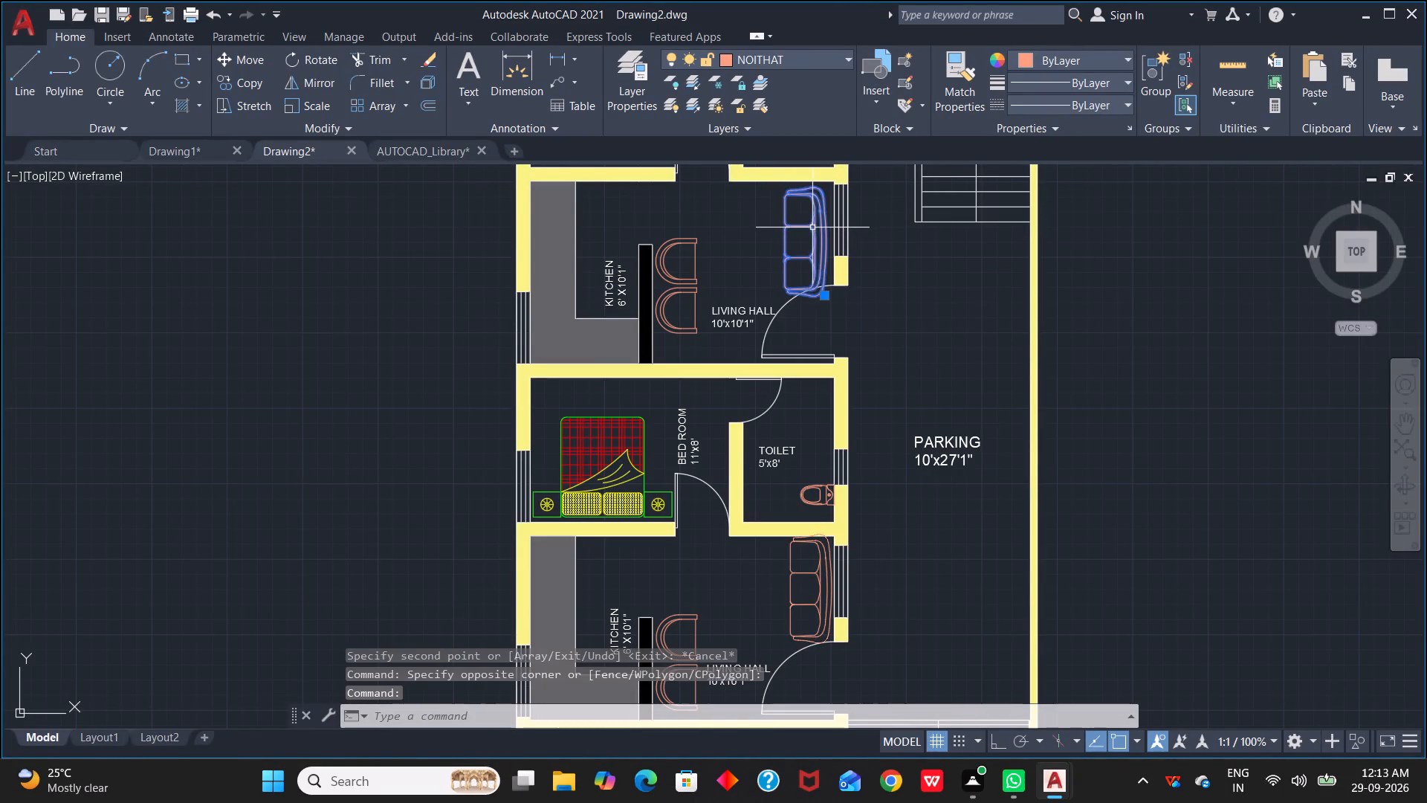
left_click(825, 296)
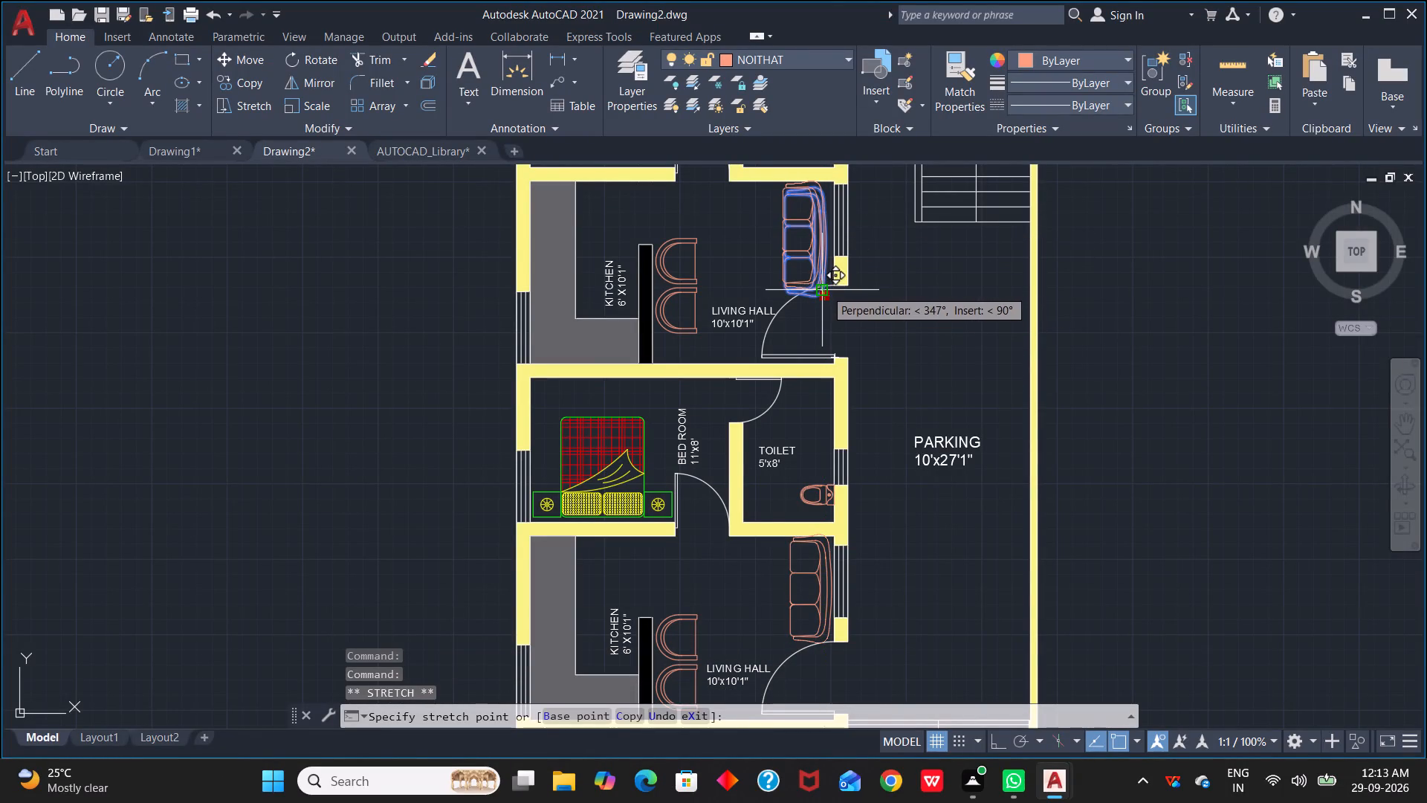
left_click(825, 290)
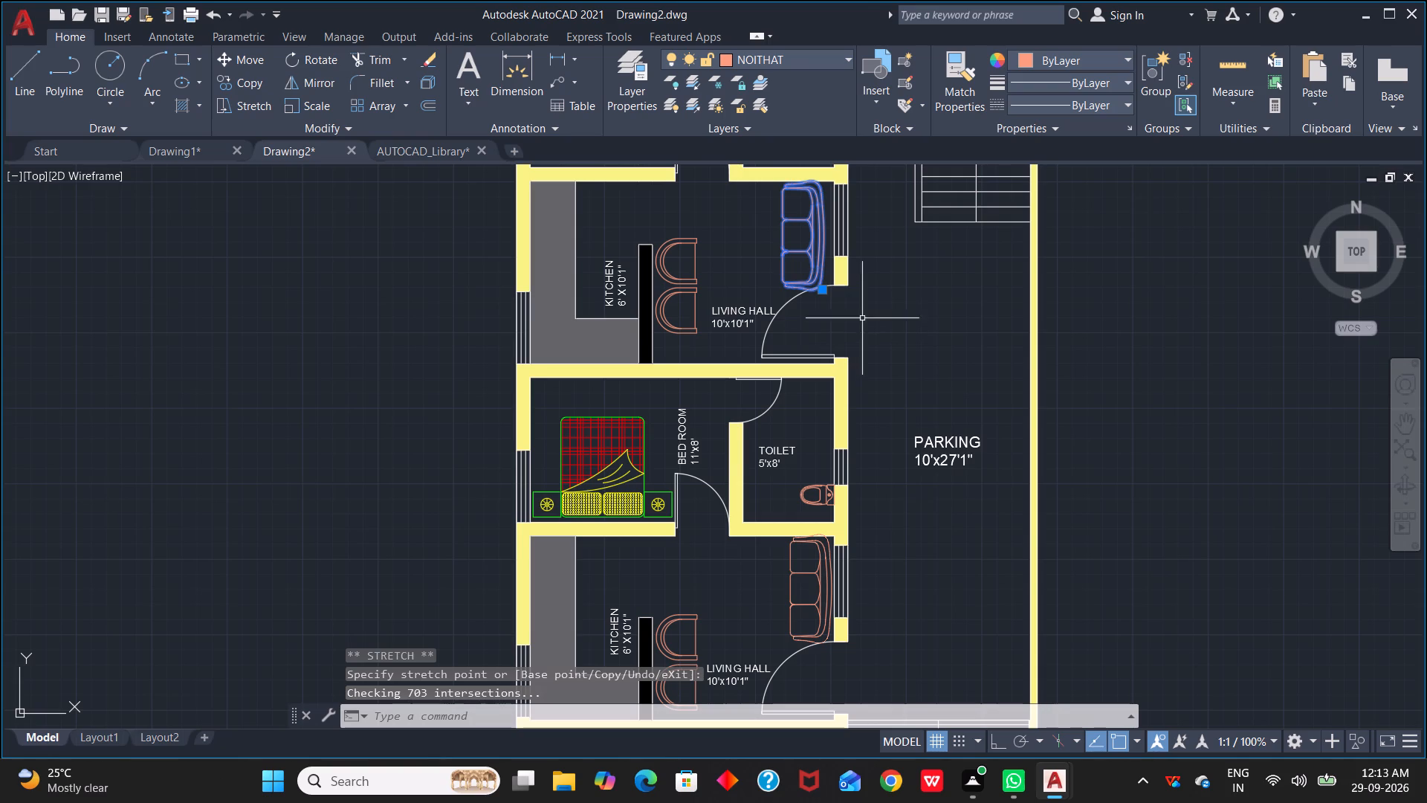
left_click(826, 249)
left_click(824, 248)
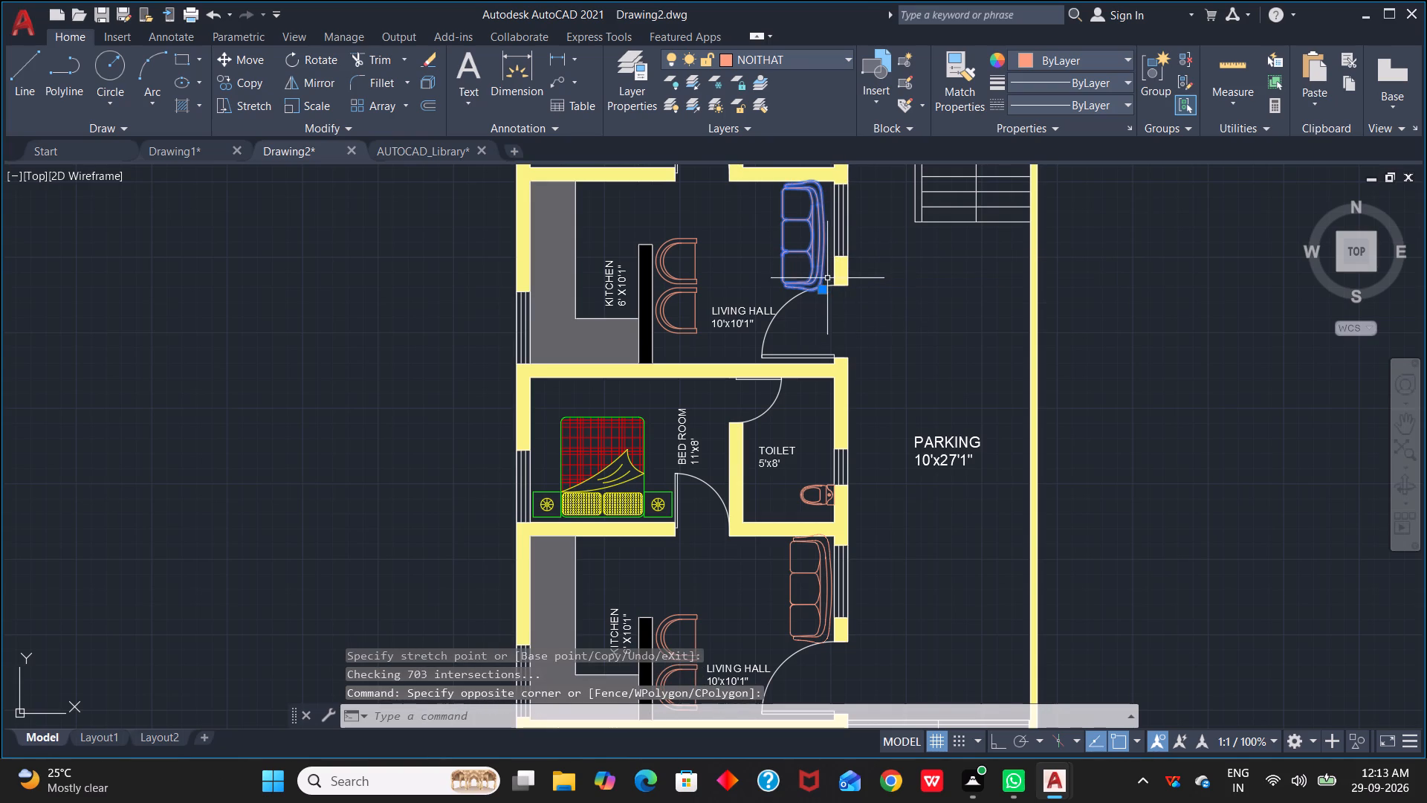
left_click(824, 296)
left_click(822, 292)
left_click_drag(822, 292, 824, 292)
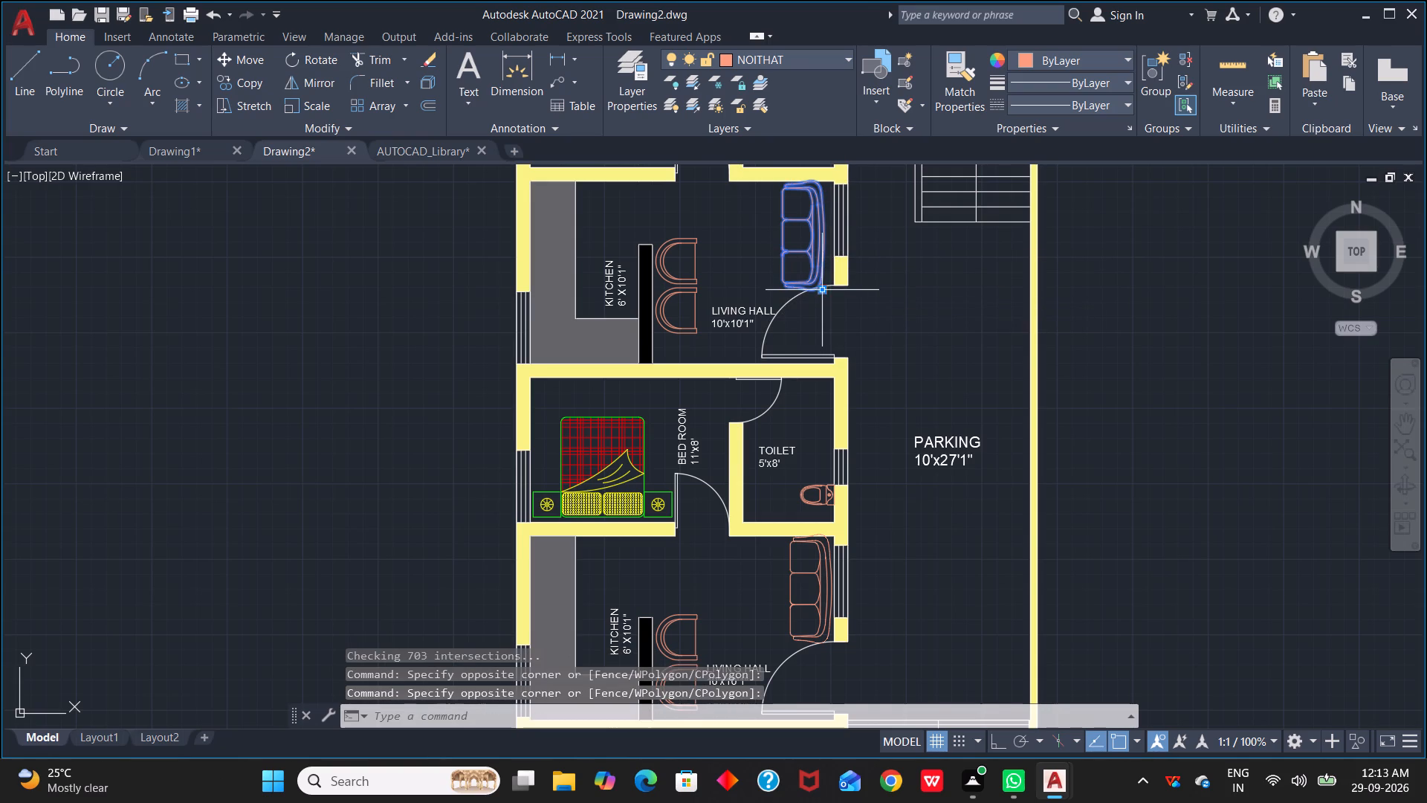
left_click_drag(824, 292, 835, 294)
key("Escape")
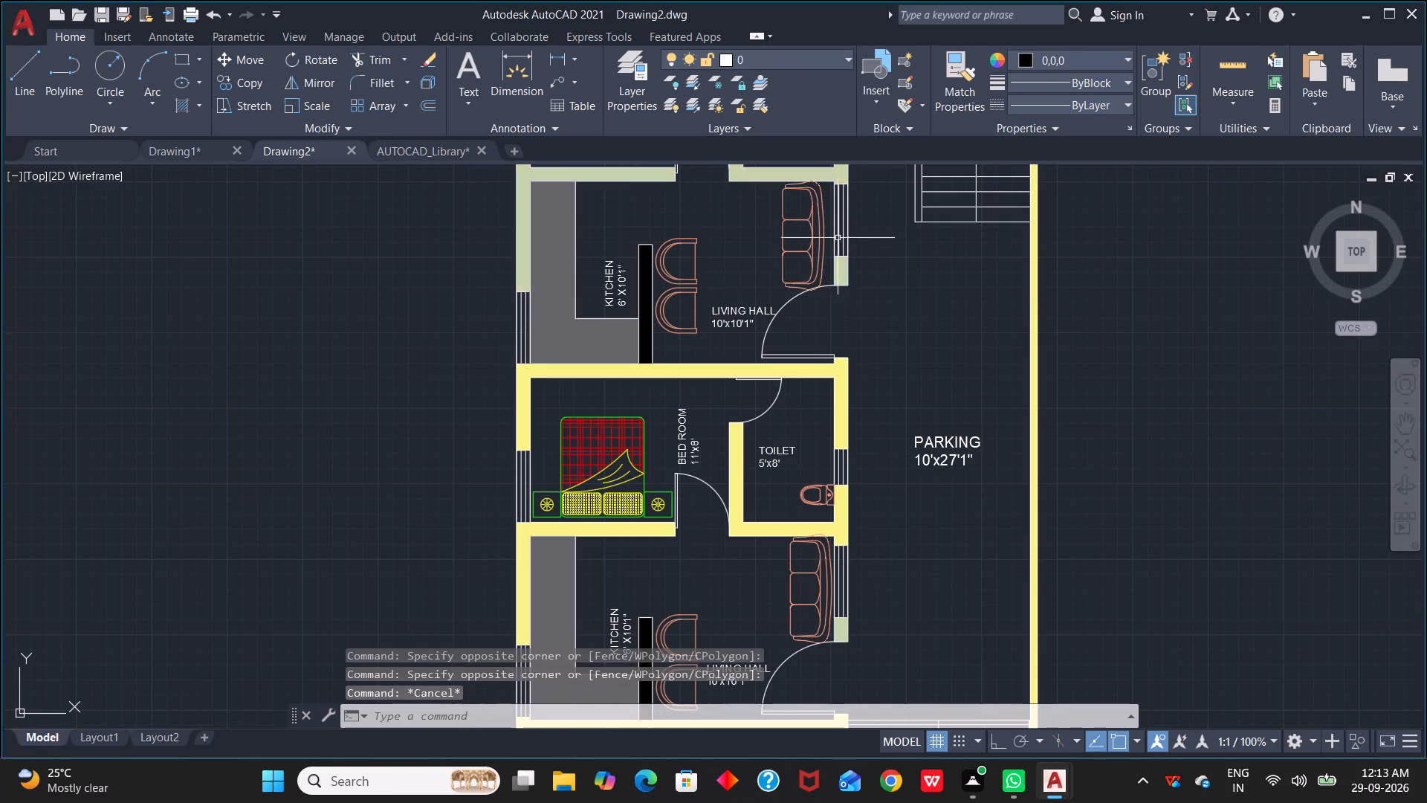
Move the upper unit's sofa by its backrest edge so it sits against the parking-side window wall.
left_click(808, 242)
left_click(823, 245)
left_click(821, 248)
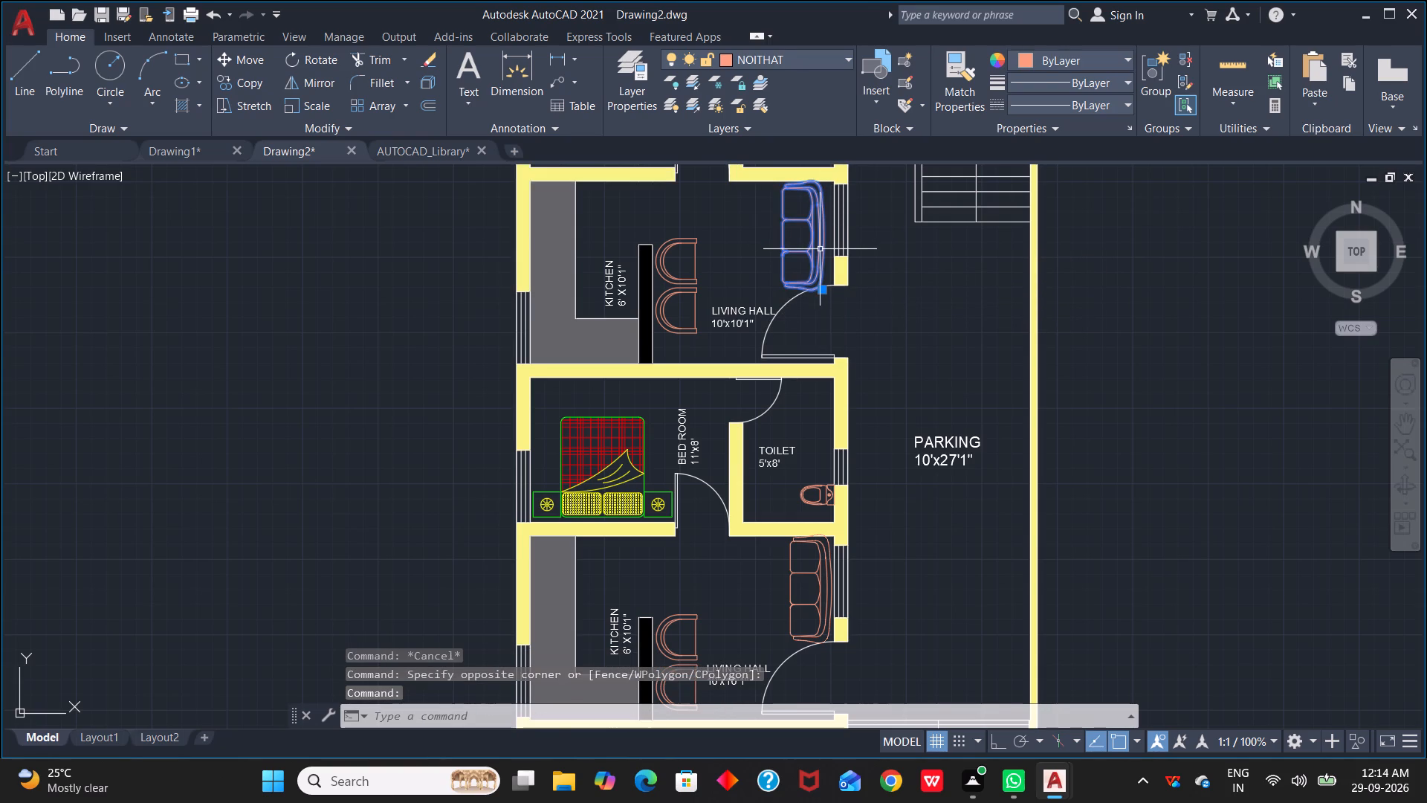
key("m")
key("space")
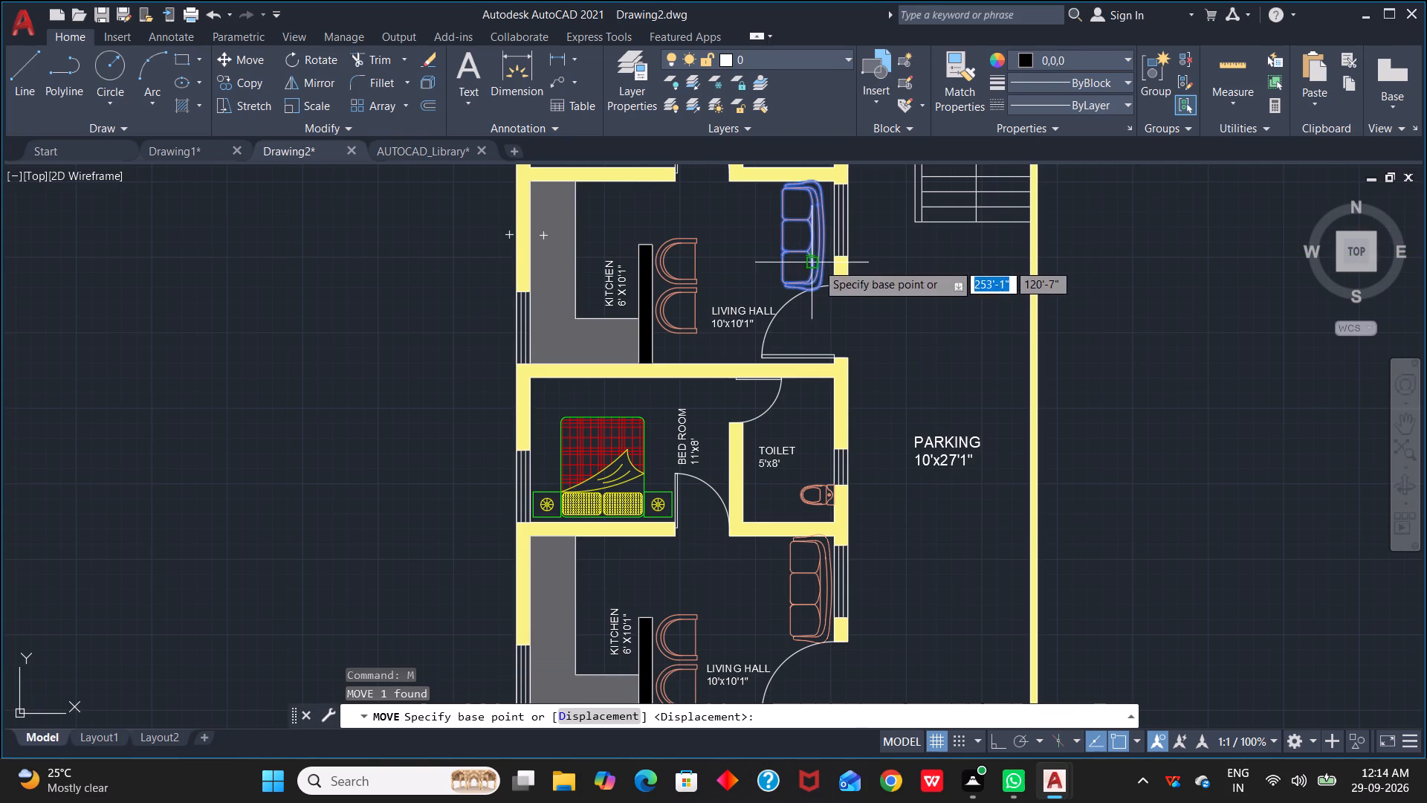
scroll(822, 243, "up", 3)
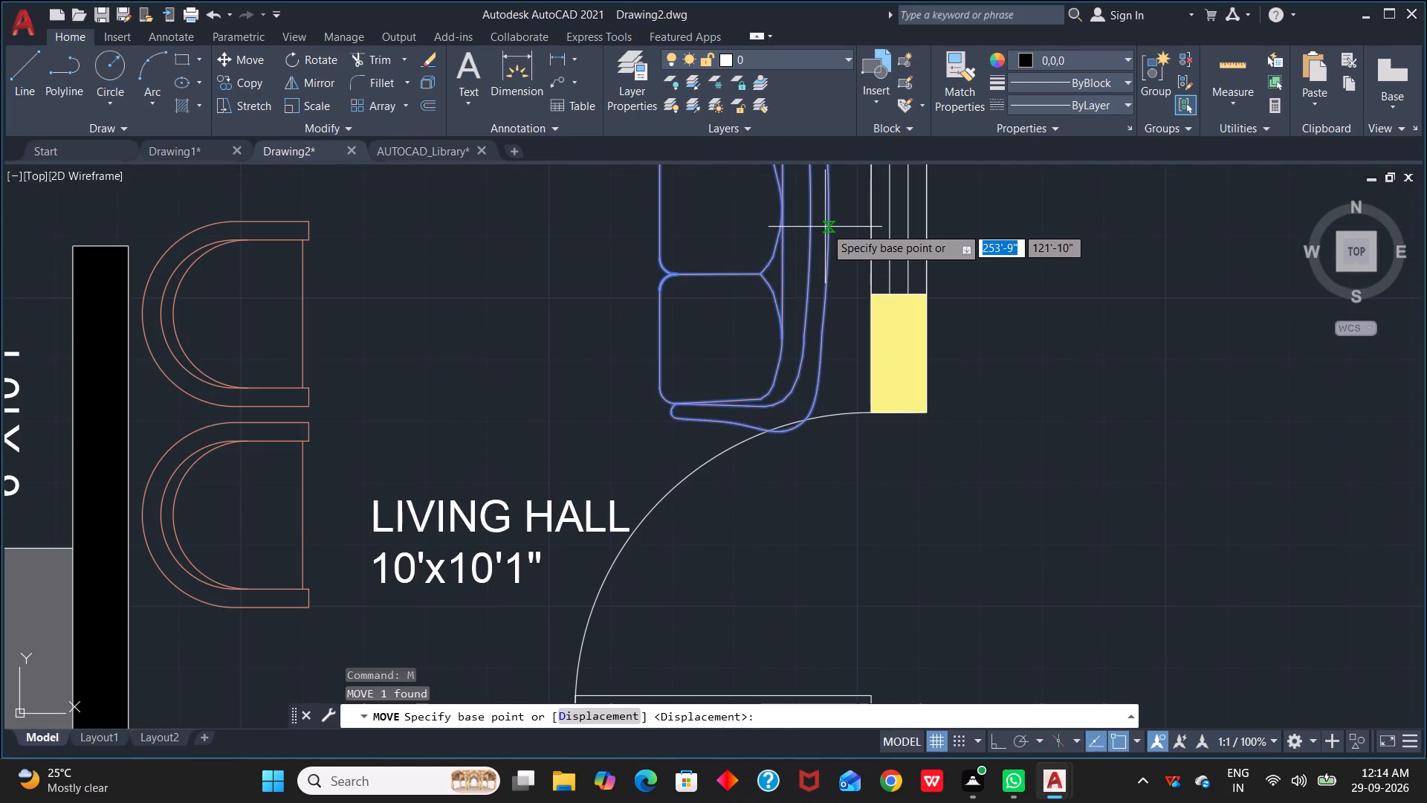
left_click(825, 227)
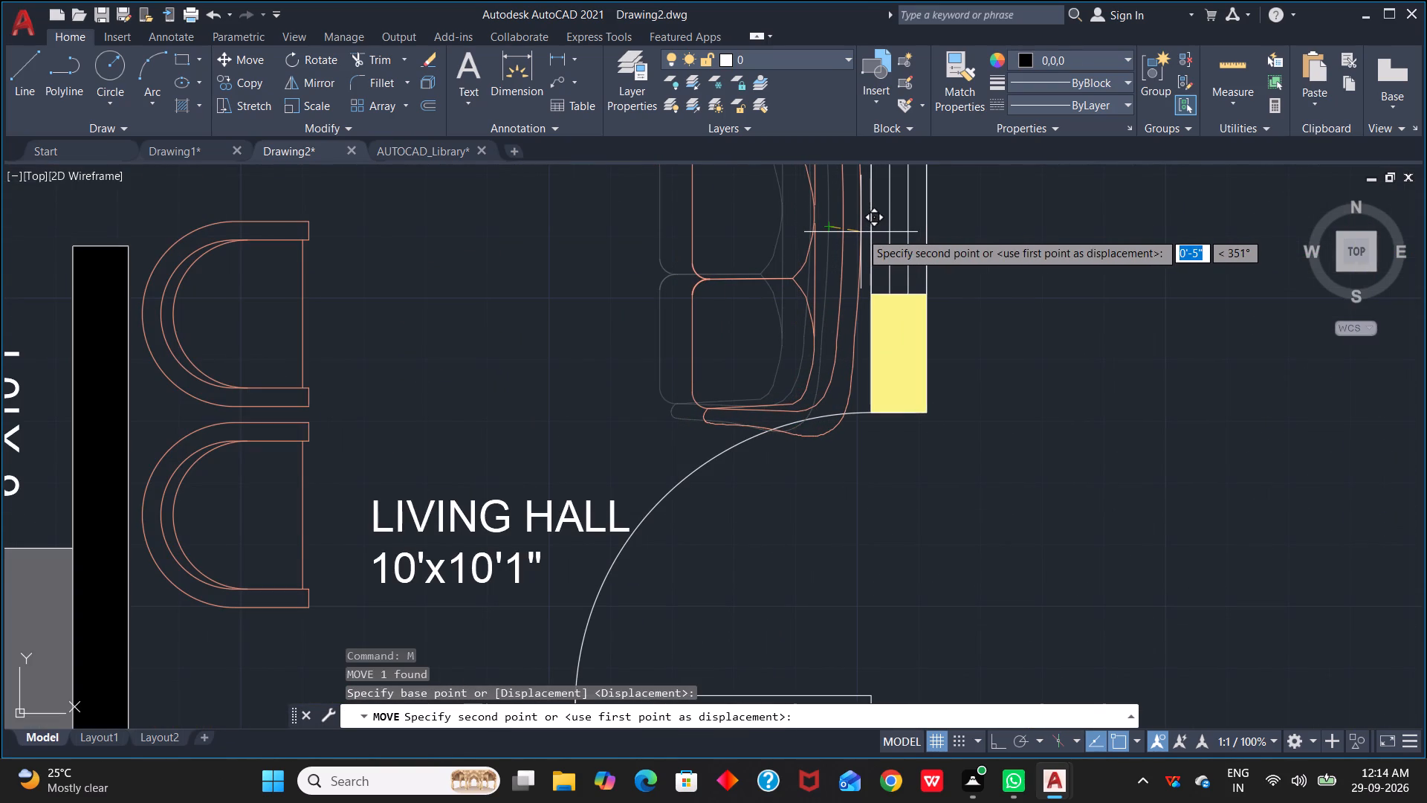
left_click(864, 232)
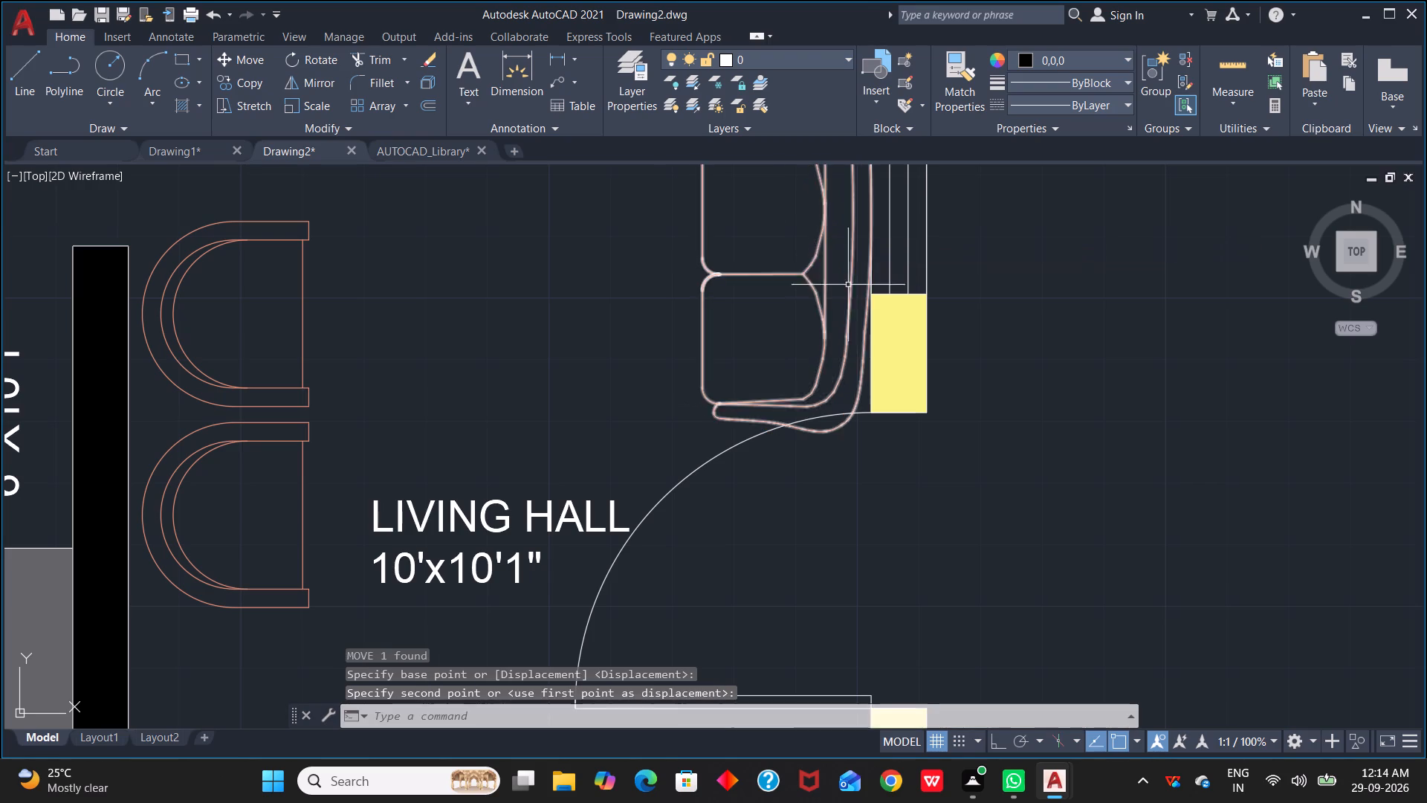
scroll(931, 399, "down", 2)
scroll(1004, 389, "down", 1)
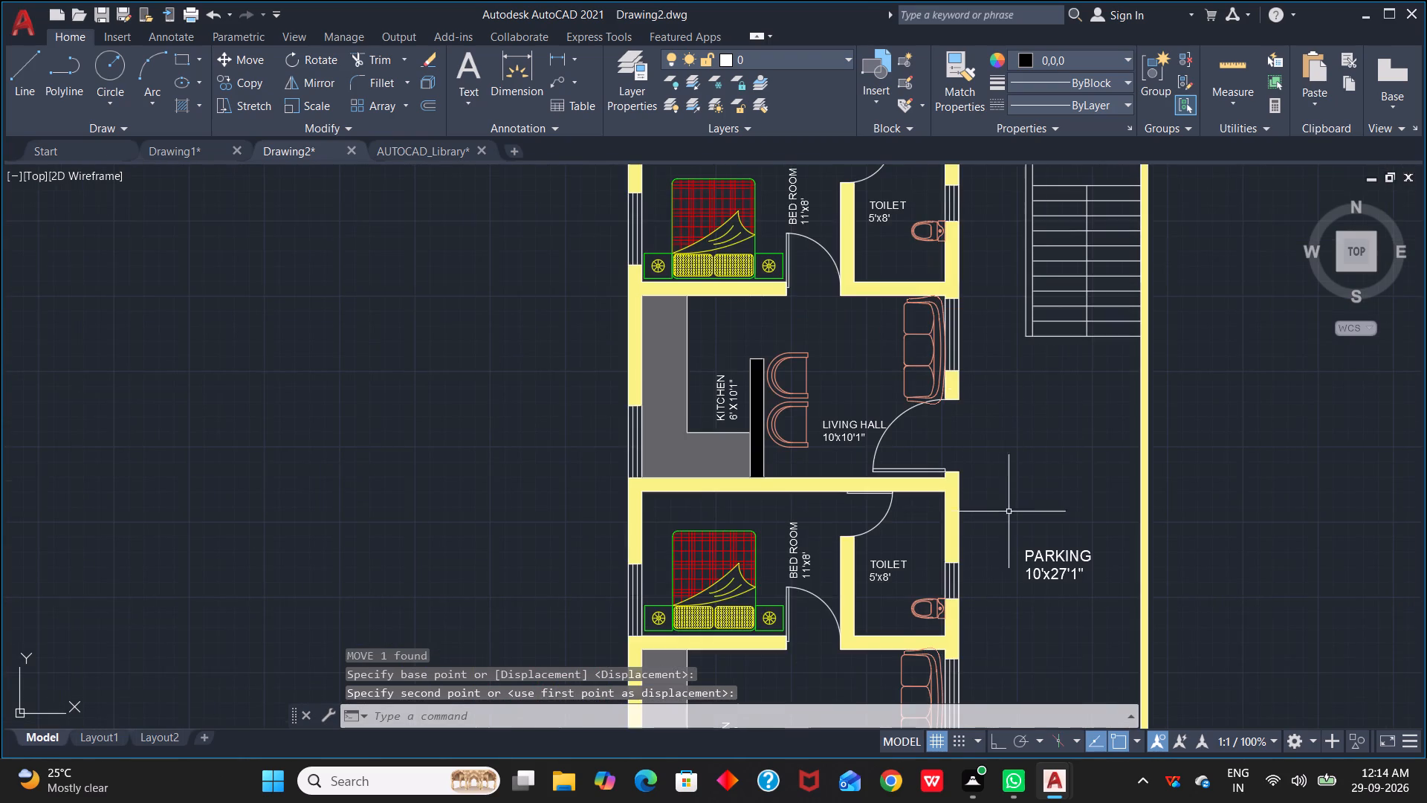
scroll(996, 558, "down", 1)
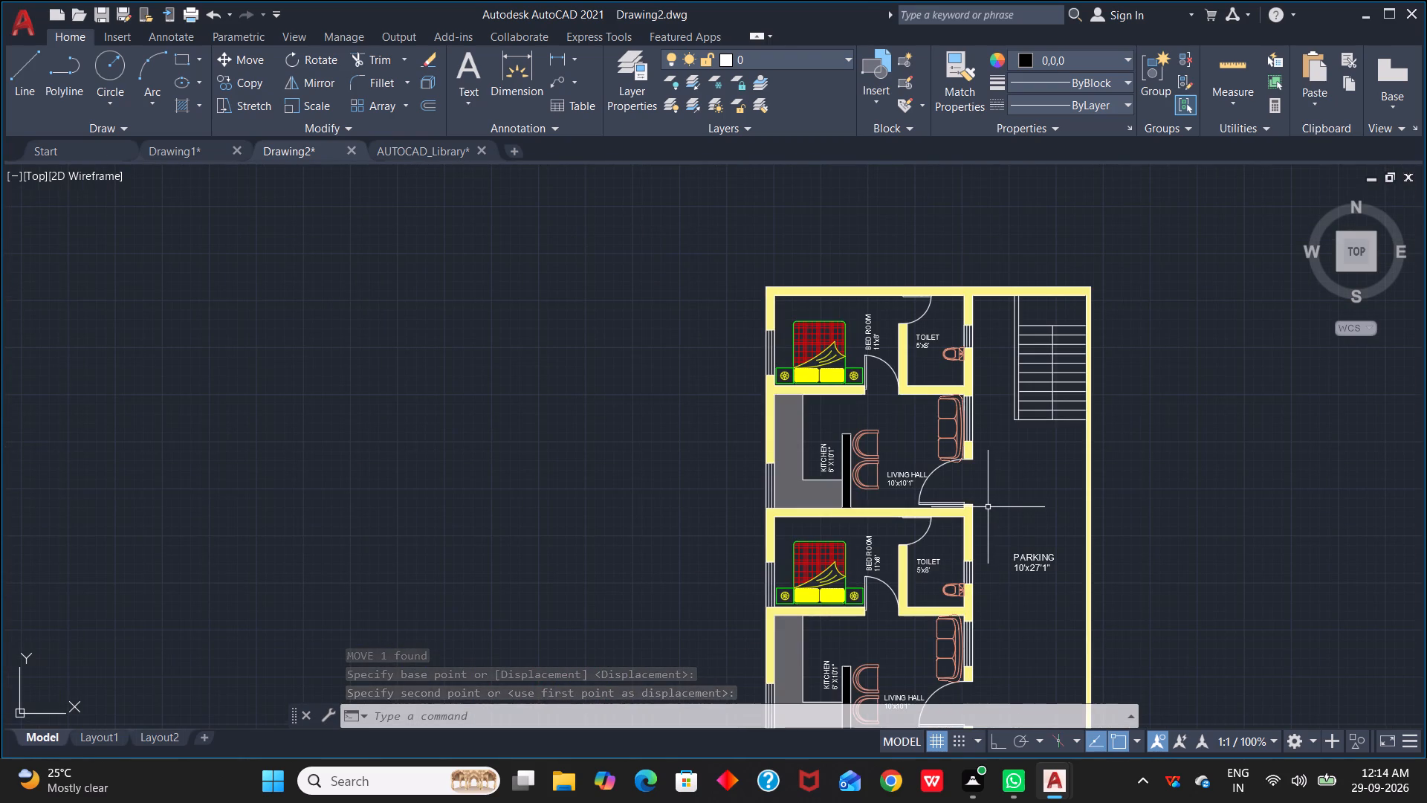
key("Escape")
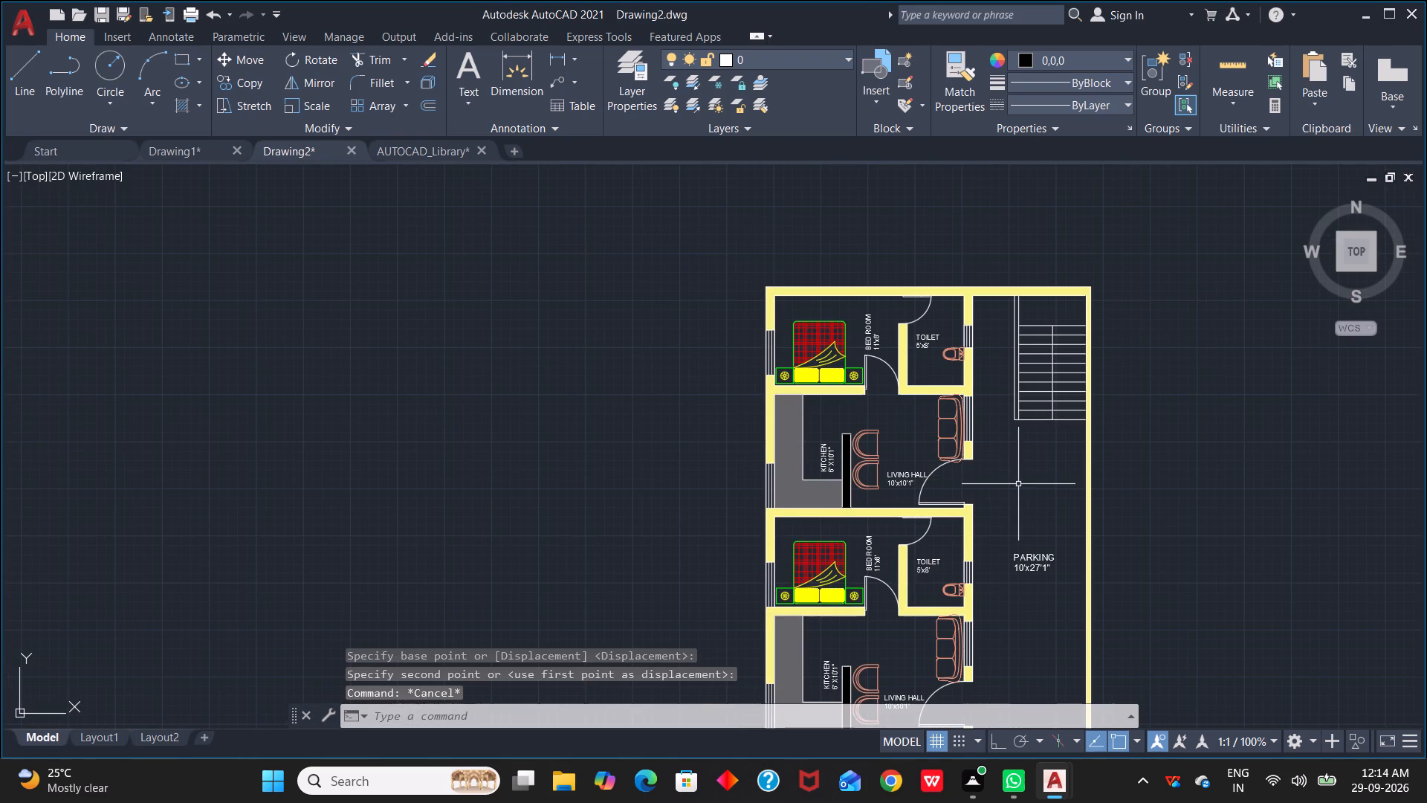
Erase the three leftover furniture blocks lying outside the floor plan on the staircase side.
middle_click_drag(1020, 491, 951, 325)
scroll(940, 335, "down", 1)
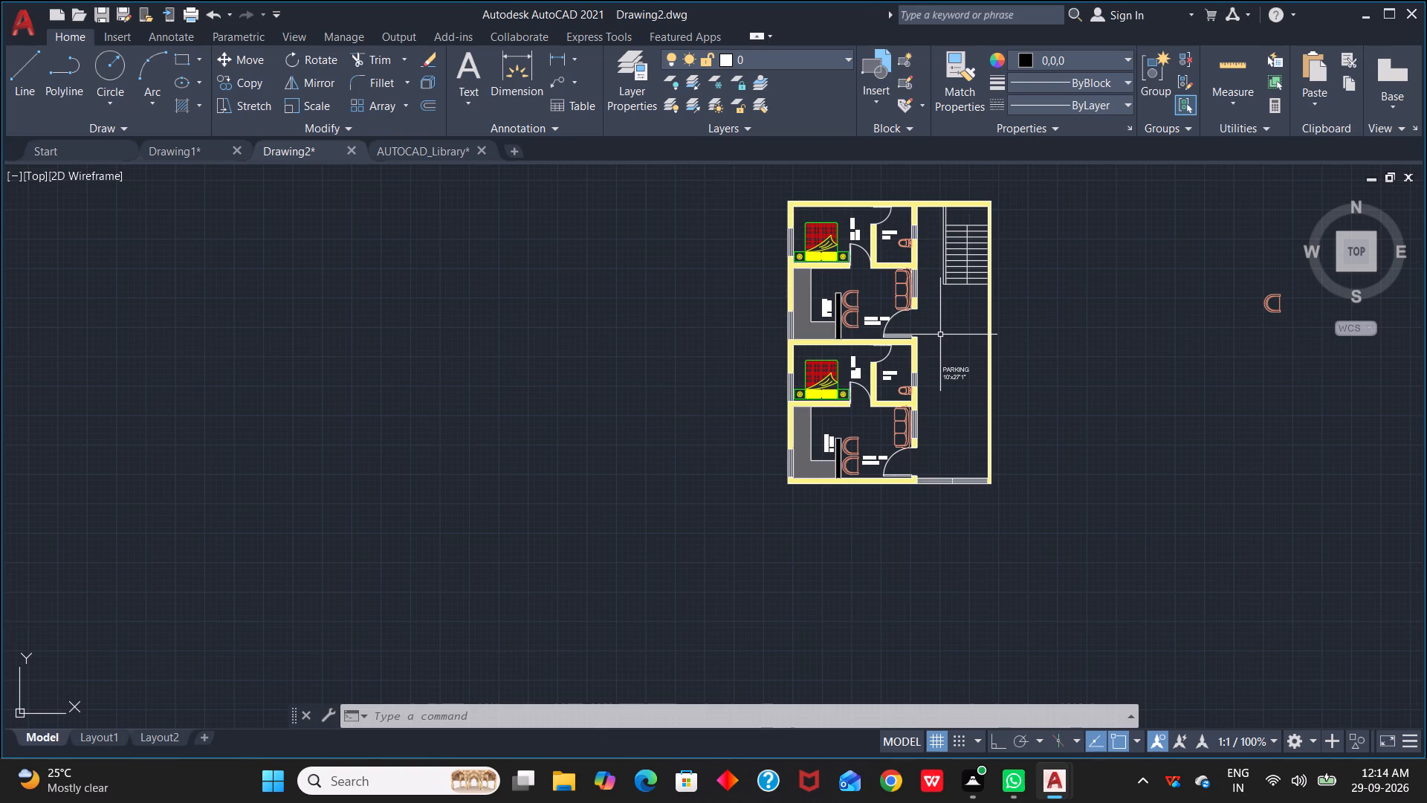
scroll(660, 416, "up", 1)
scroll(660, 416, "down", 1)
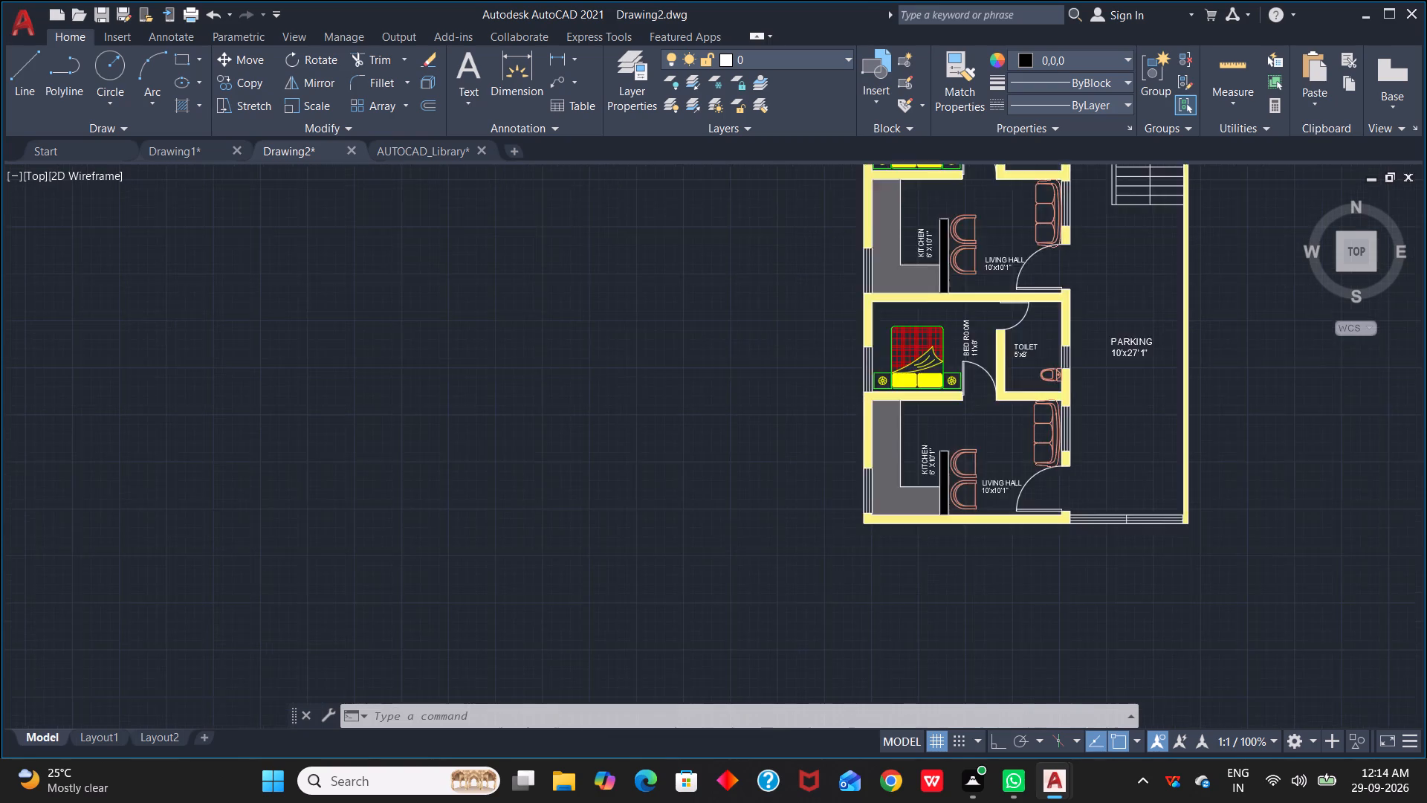
scroll(984, 352, "down", 1)
middle_click_drag(1144, 330, 769, 392)
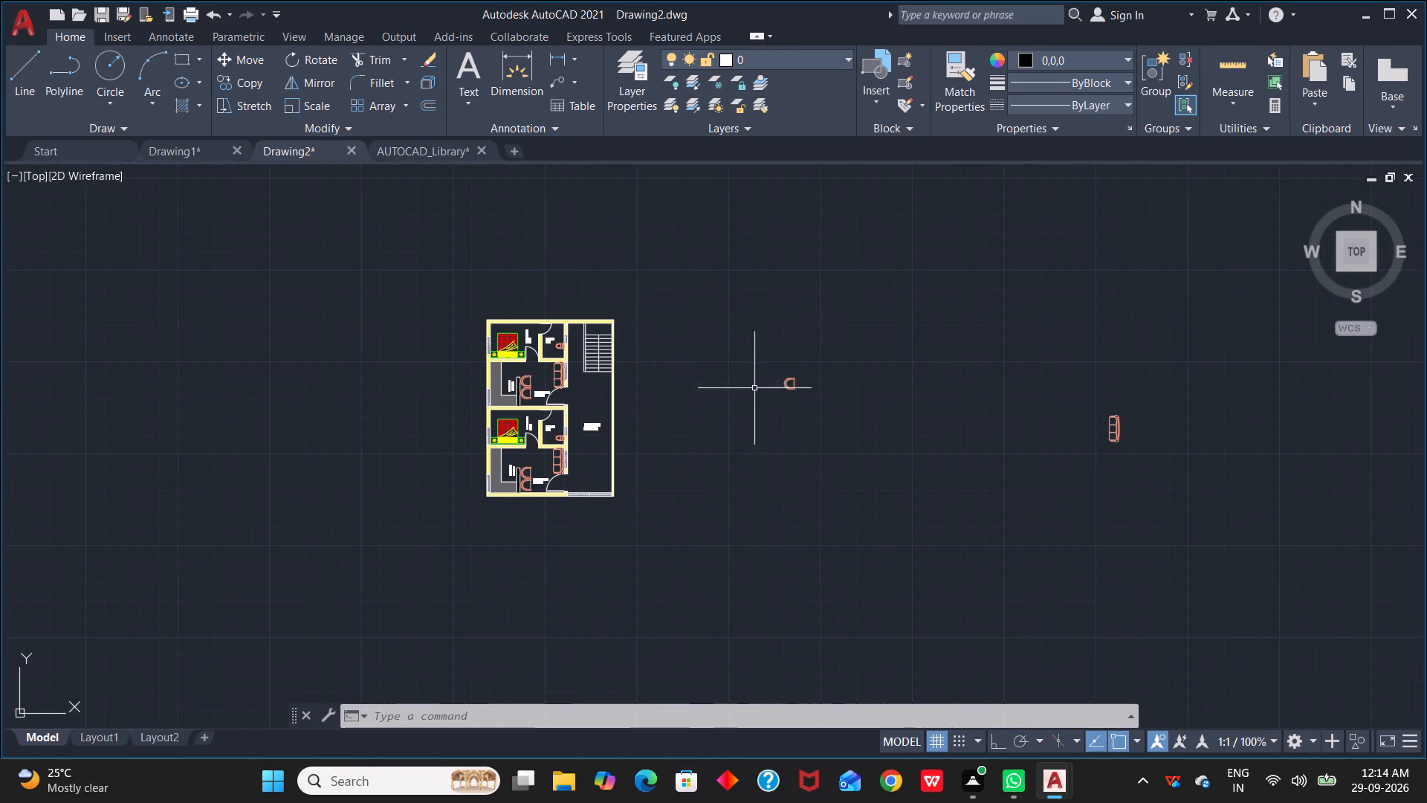
left_click(739, 321)
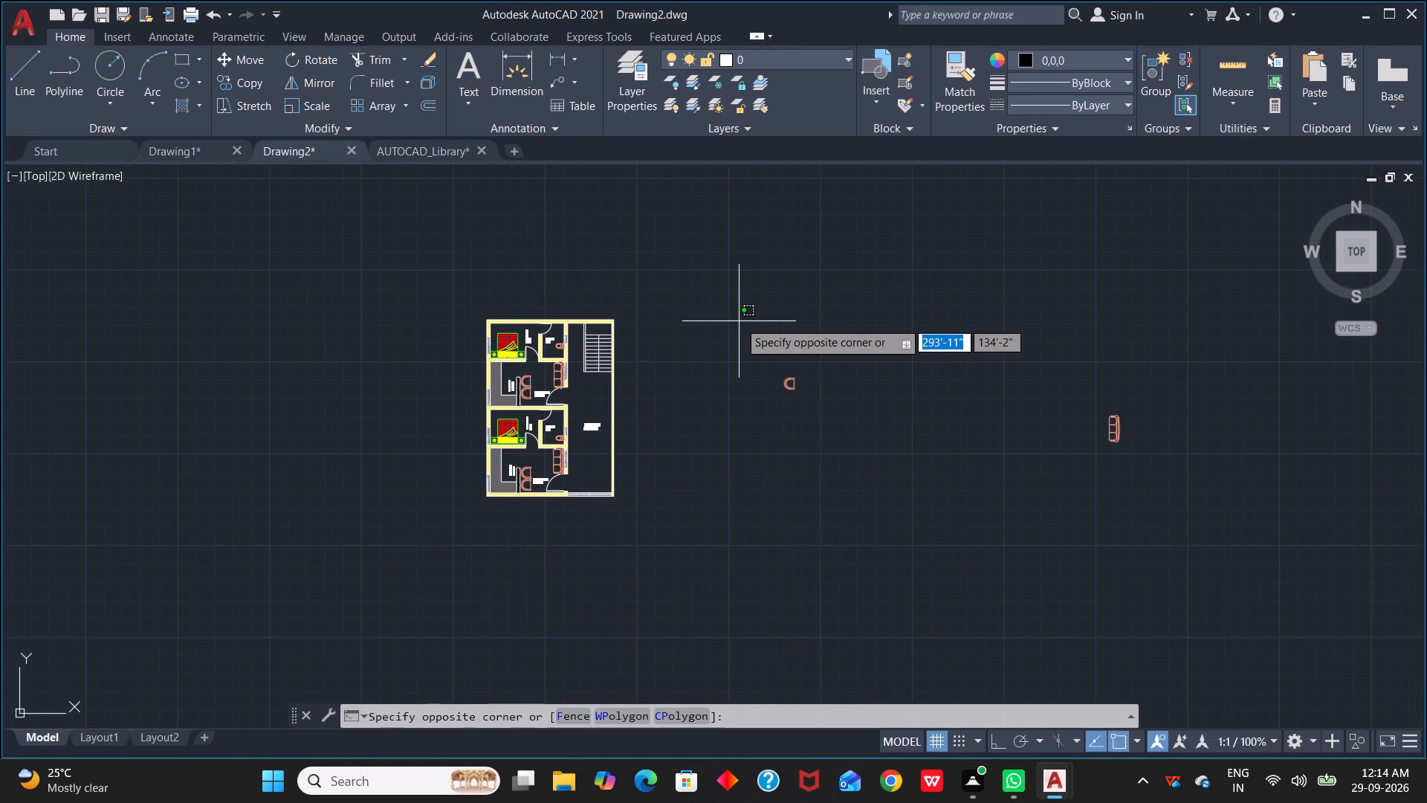
left_click(763, 249)
left_click(728, 320)
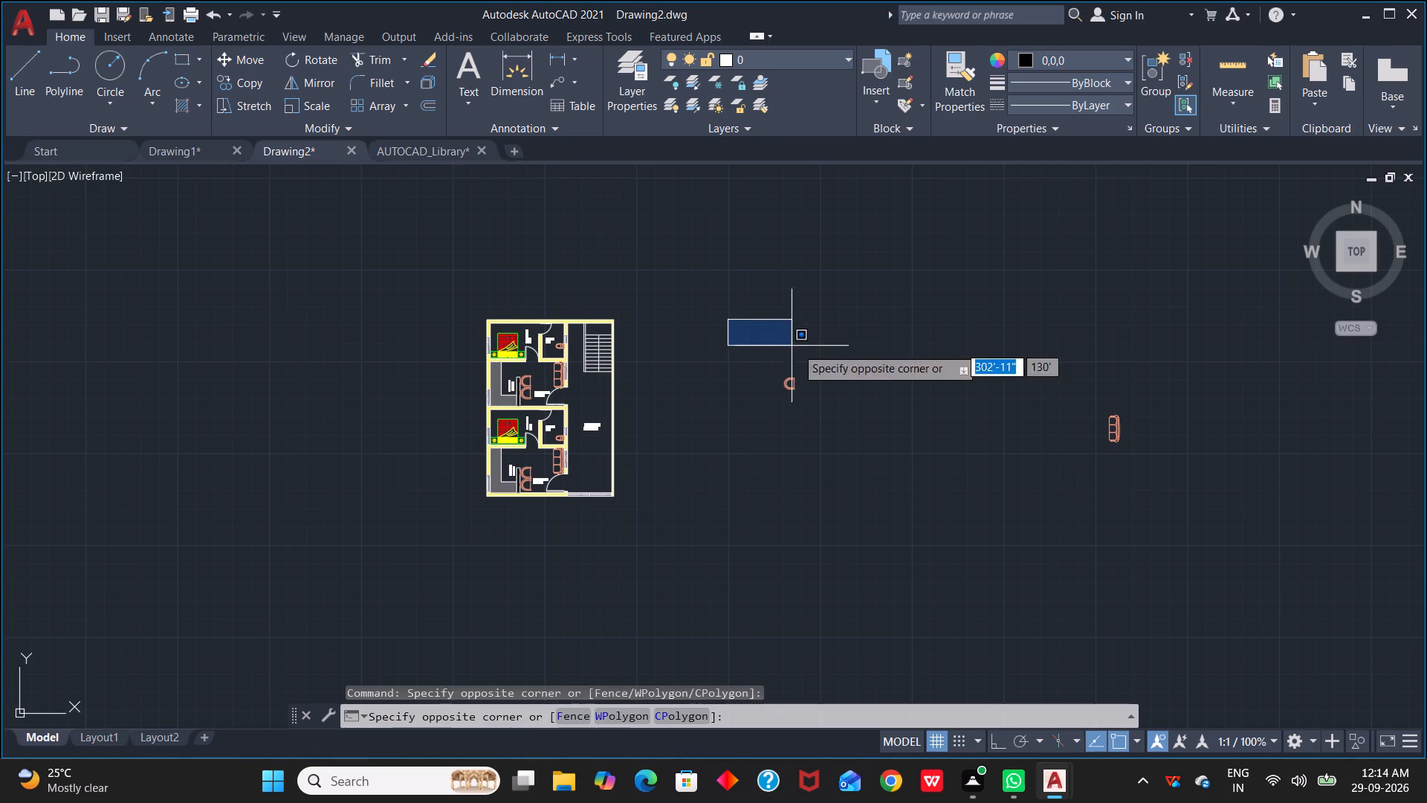
left_click(812, 423)
scroll(1059, 363, "down", 2)
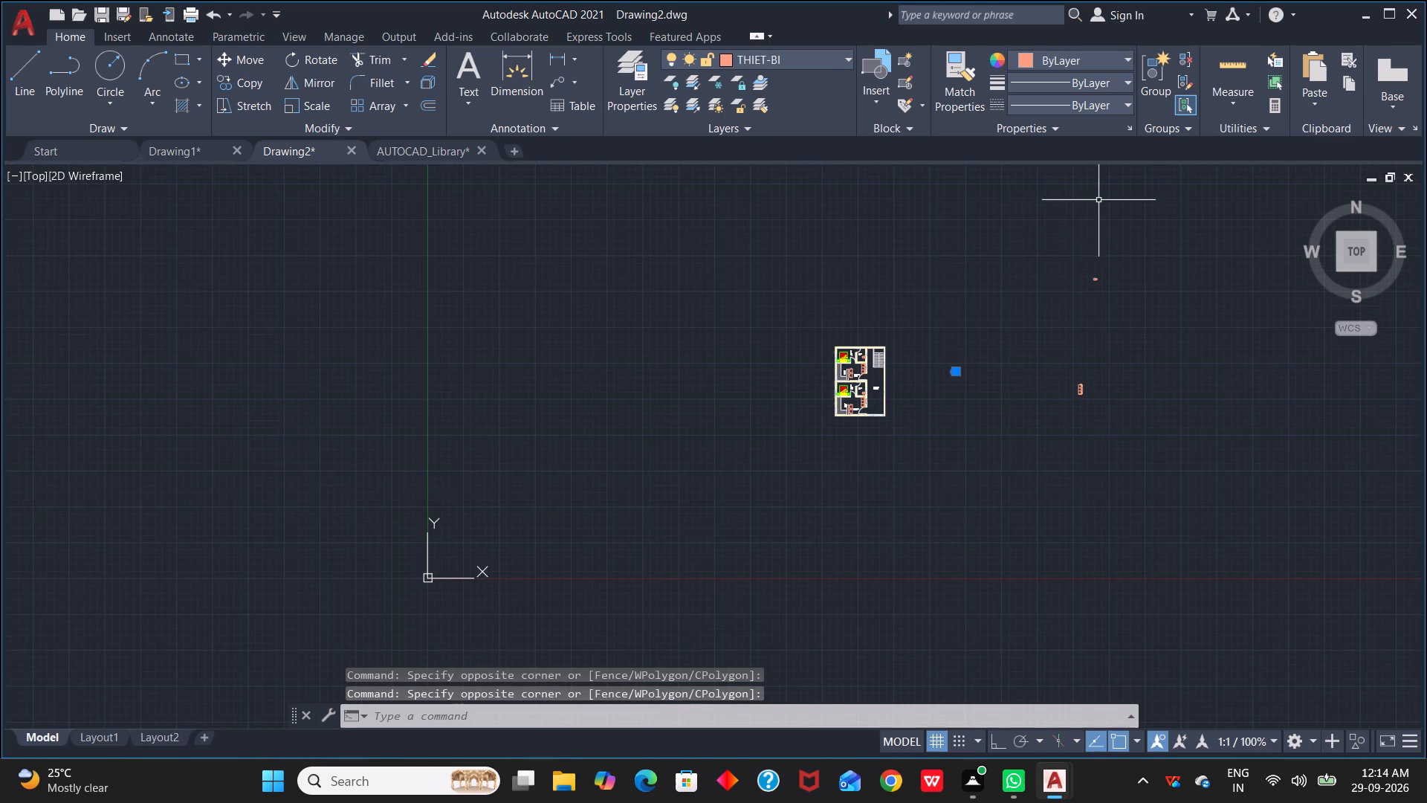
left_click(971, 249)
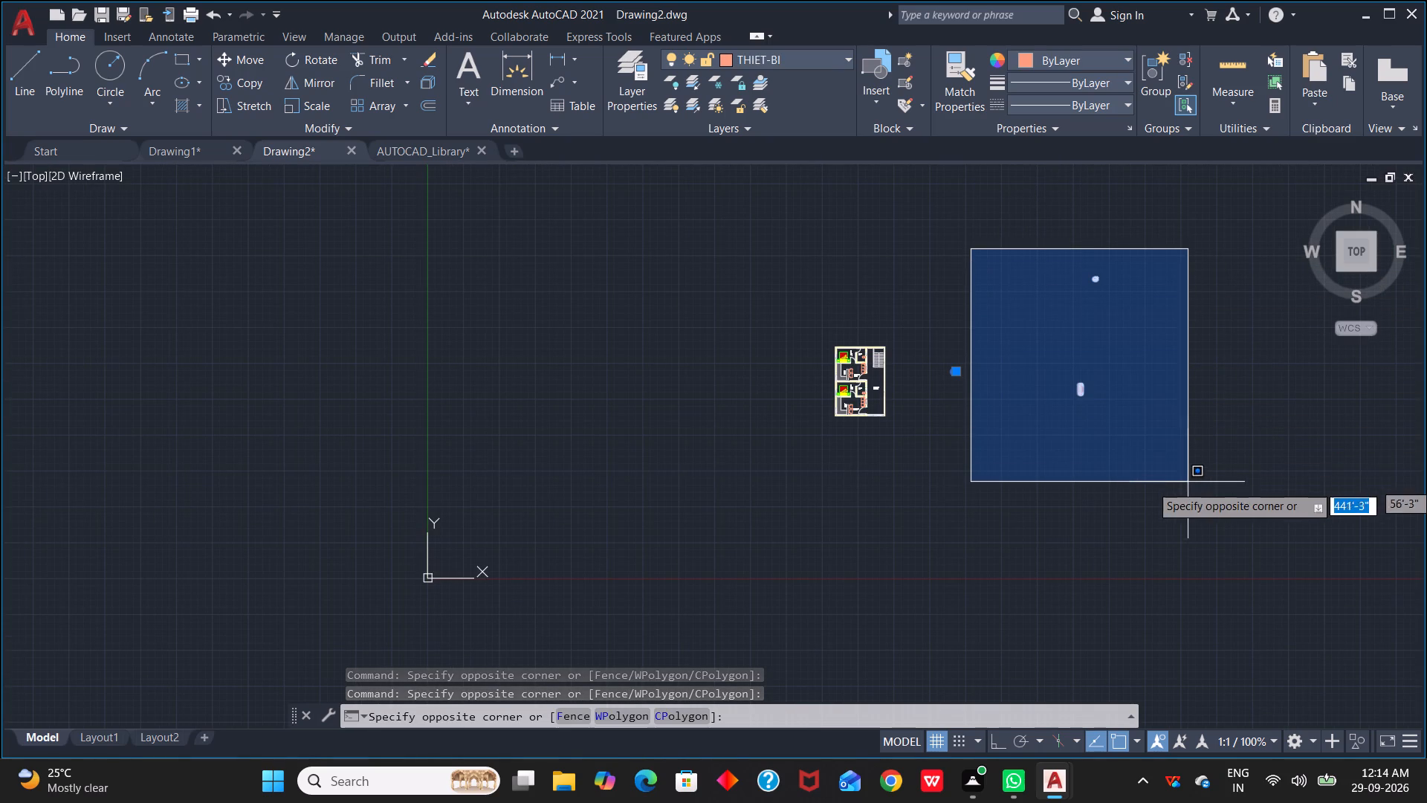
left_click(1186, 486)
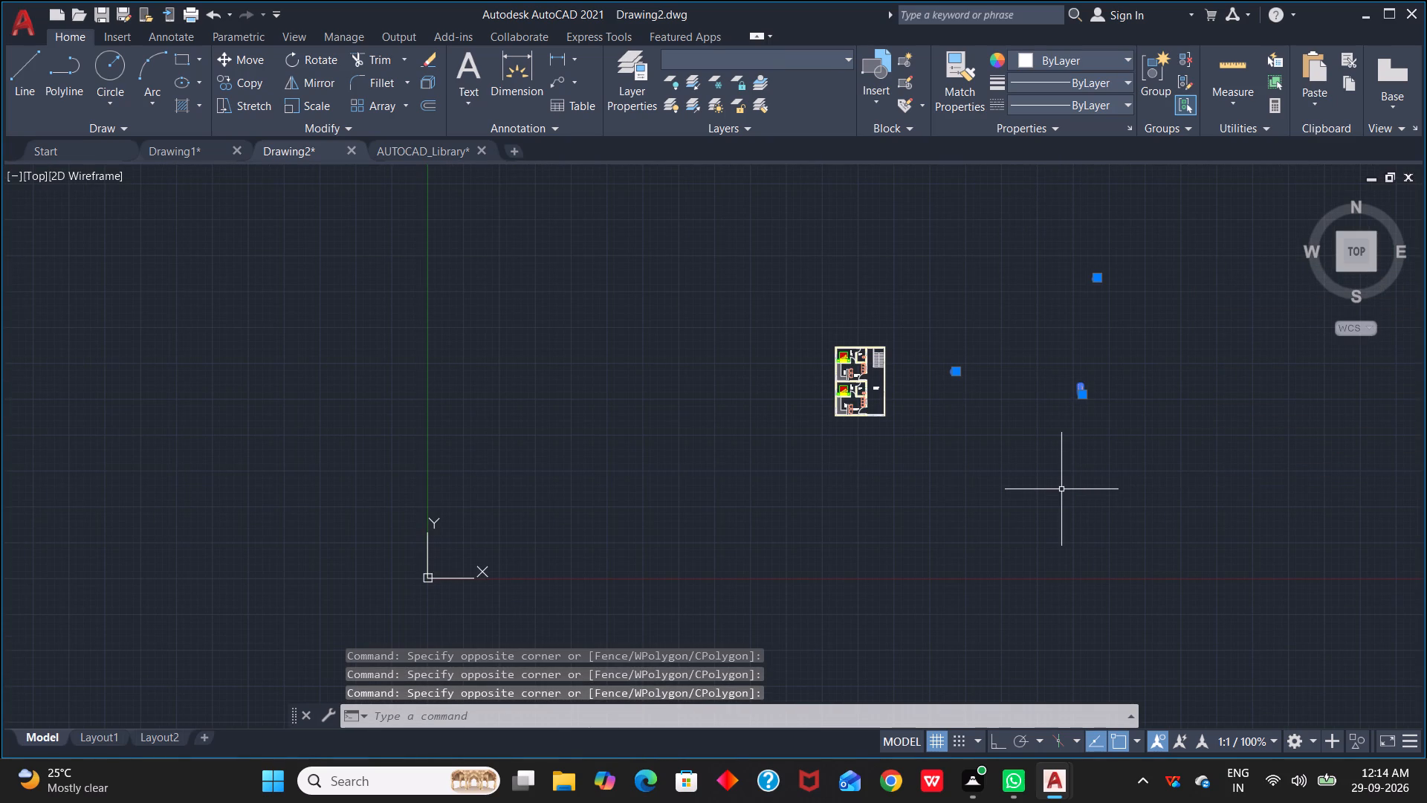
key("Delete")
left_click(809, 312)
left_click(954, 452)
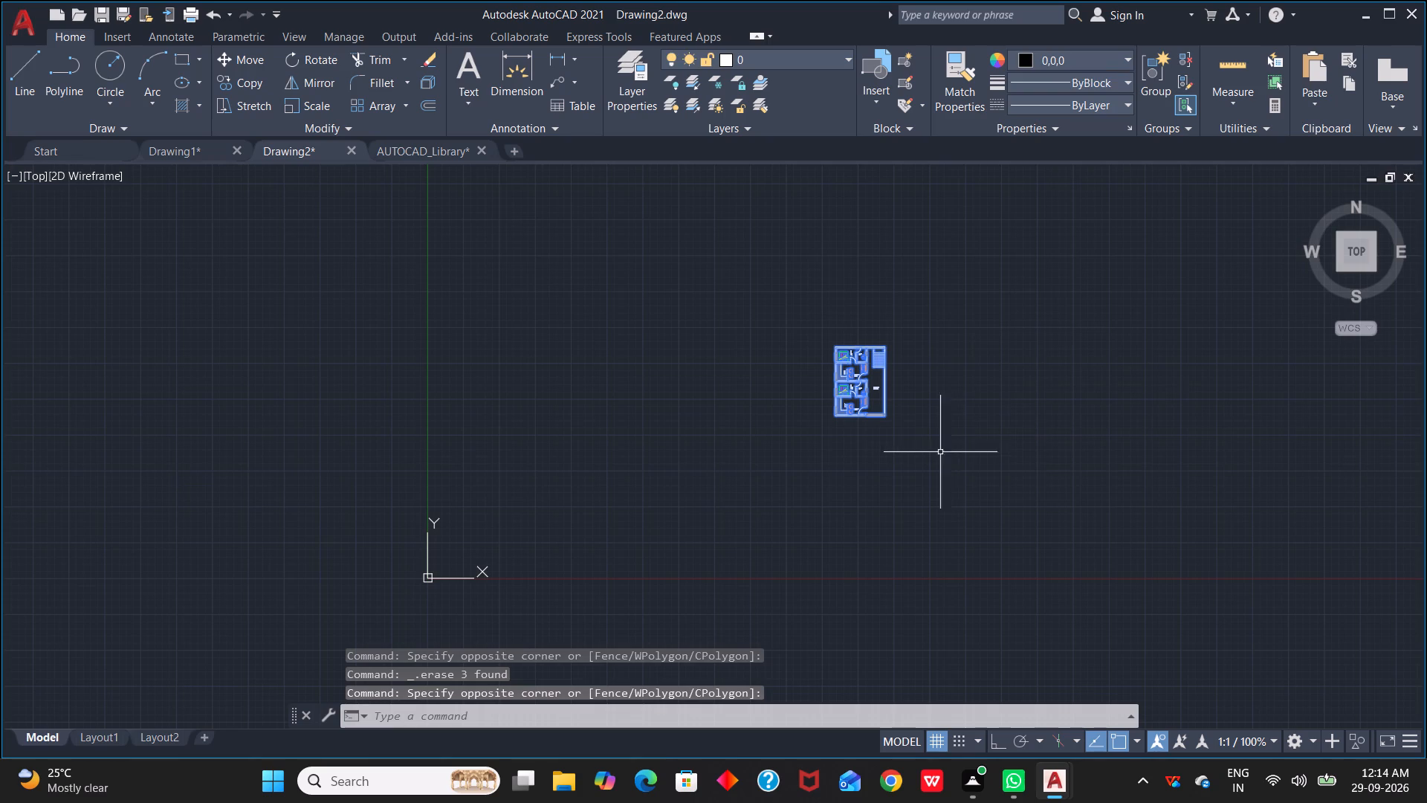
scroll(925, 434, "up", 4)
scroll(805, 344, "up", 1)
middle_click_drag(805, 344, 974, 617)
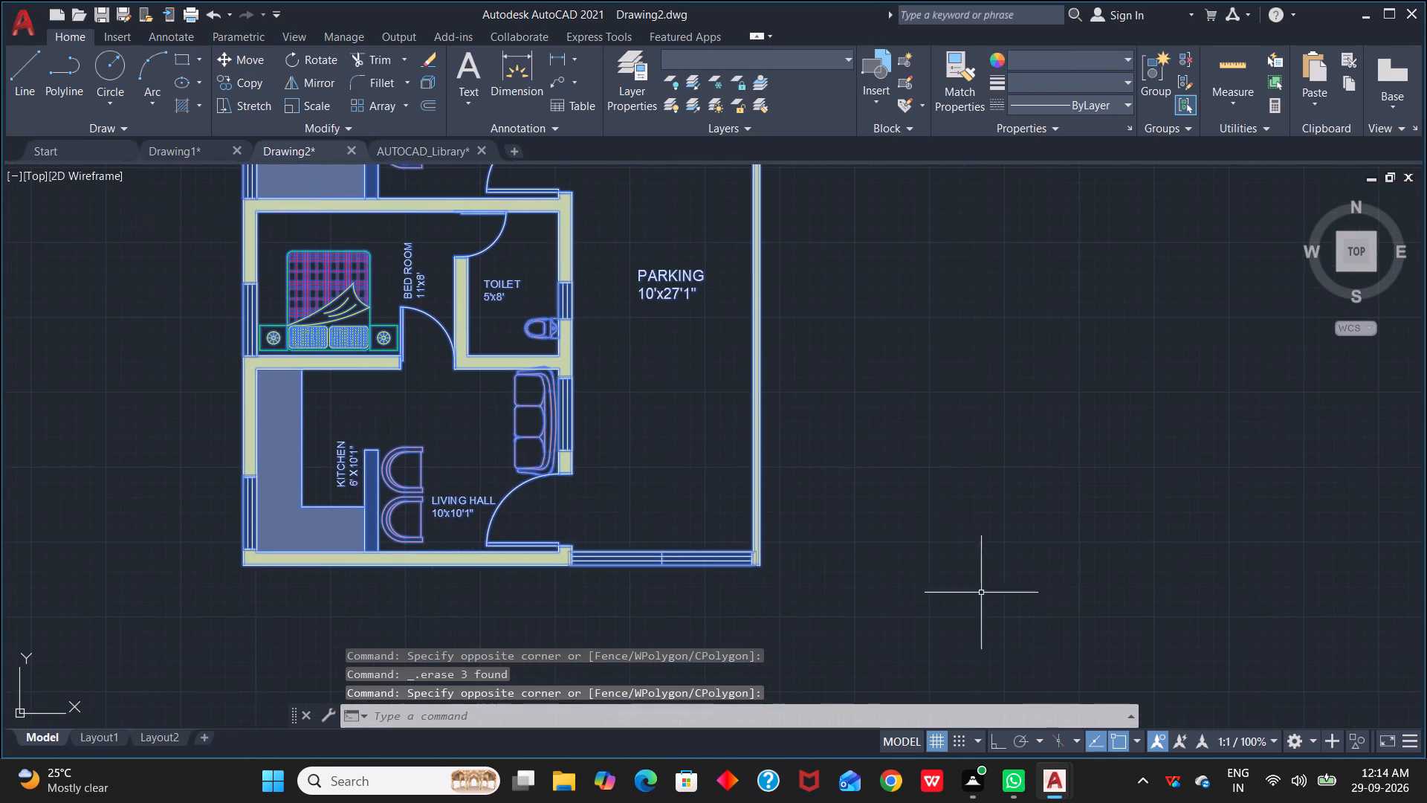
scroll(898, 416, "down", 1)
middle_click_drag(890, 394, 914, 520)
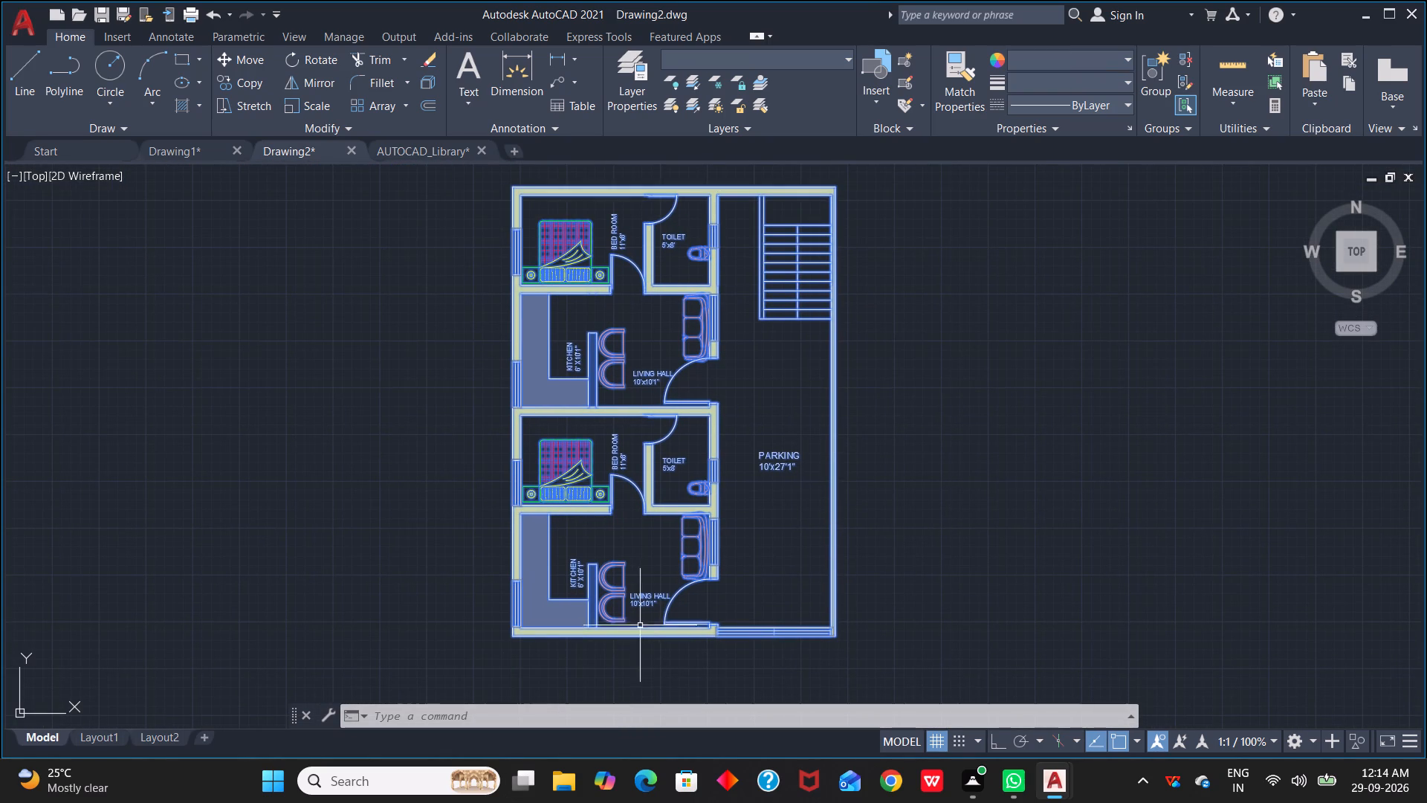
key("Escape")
Move the lower unit's LIVING HALL label straight up, beside the upper of the two chairs.
scroll(618, 568, "up", 2)
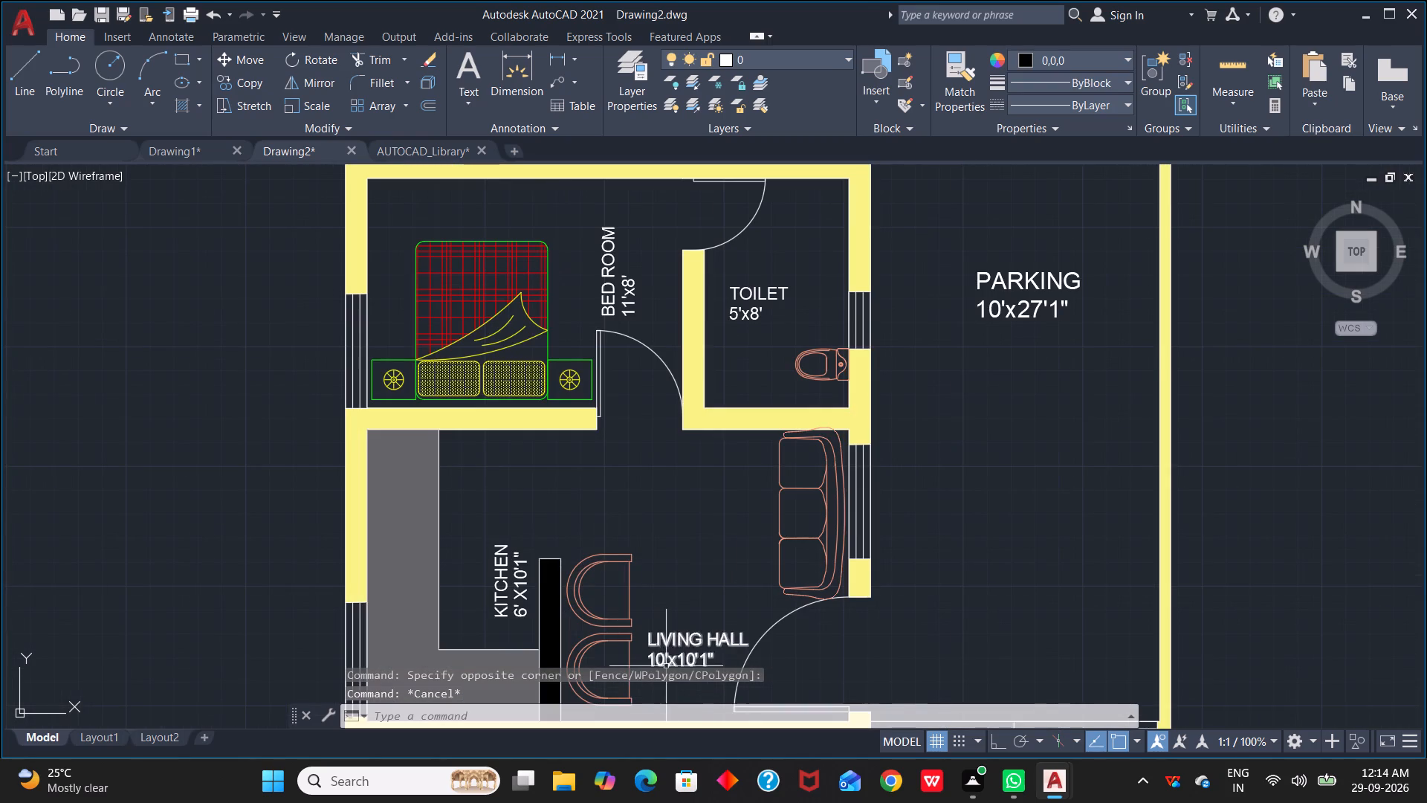
left_click(671, 650)
left_click(671, 642)
left_click(674, 636)
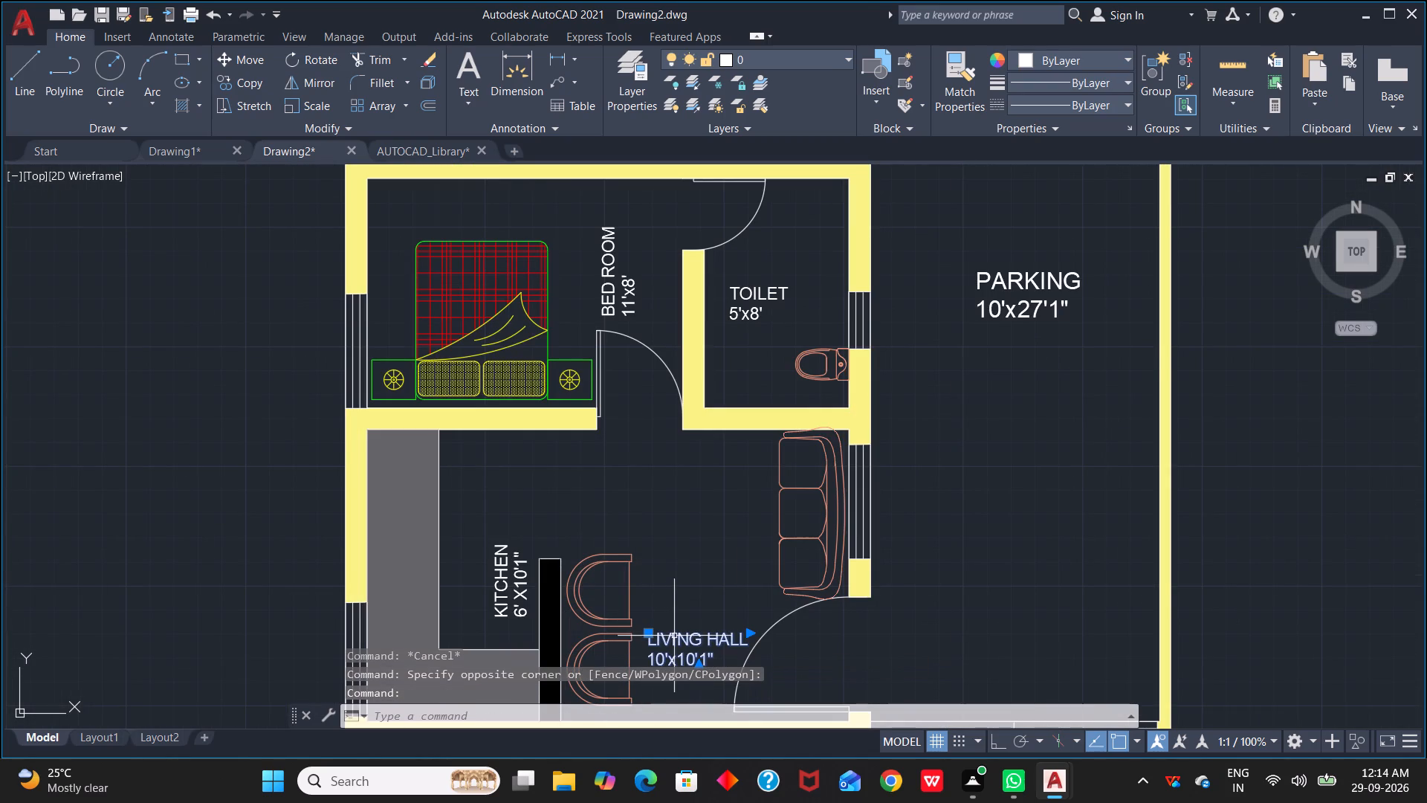
left_click_drag(653, 635, 652, 567)
left_click(652, 567)
Move the upper unit's LIVING HALL label up, beside the upper of its two chairs.
scroll(697, 497, "down", 1)
middle_click_drag(696, 494, 833, 656)
left_click(828, 402)
left_click_drag(814, 389, 809, 349)
left_click(809, 349)
Set the text height of both units' LIVING HALL, TOILET, BED ROOM and KITCHEN labels to 6".
scroll(927, 438, "down", 1)
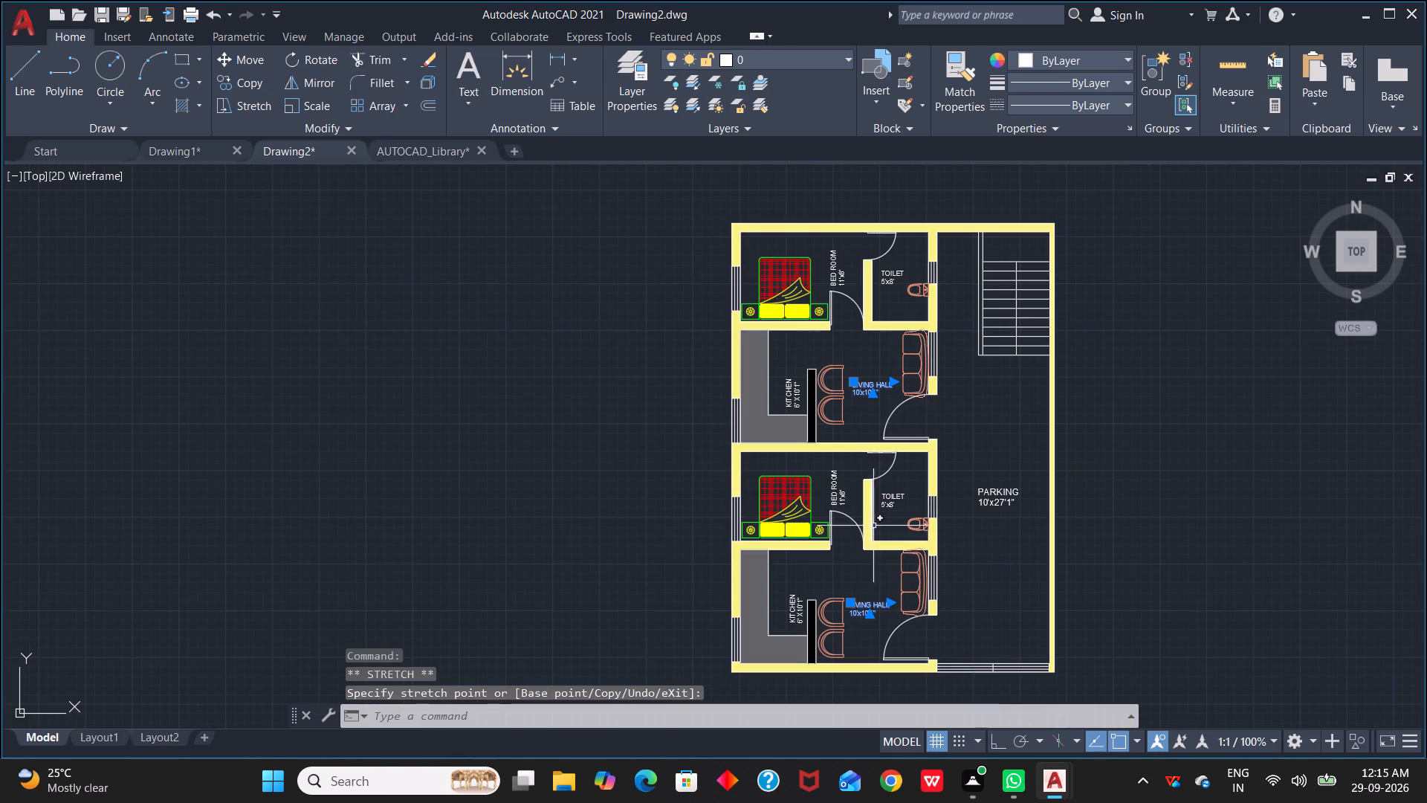
left_click(886, 504)
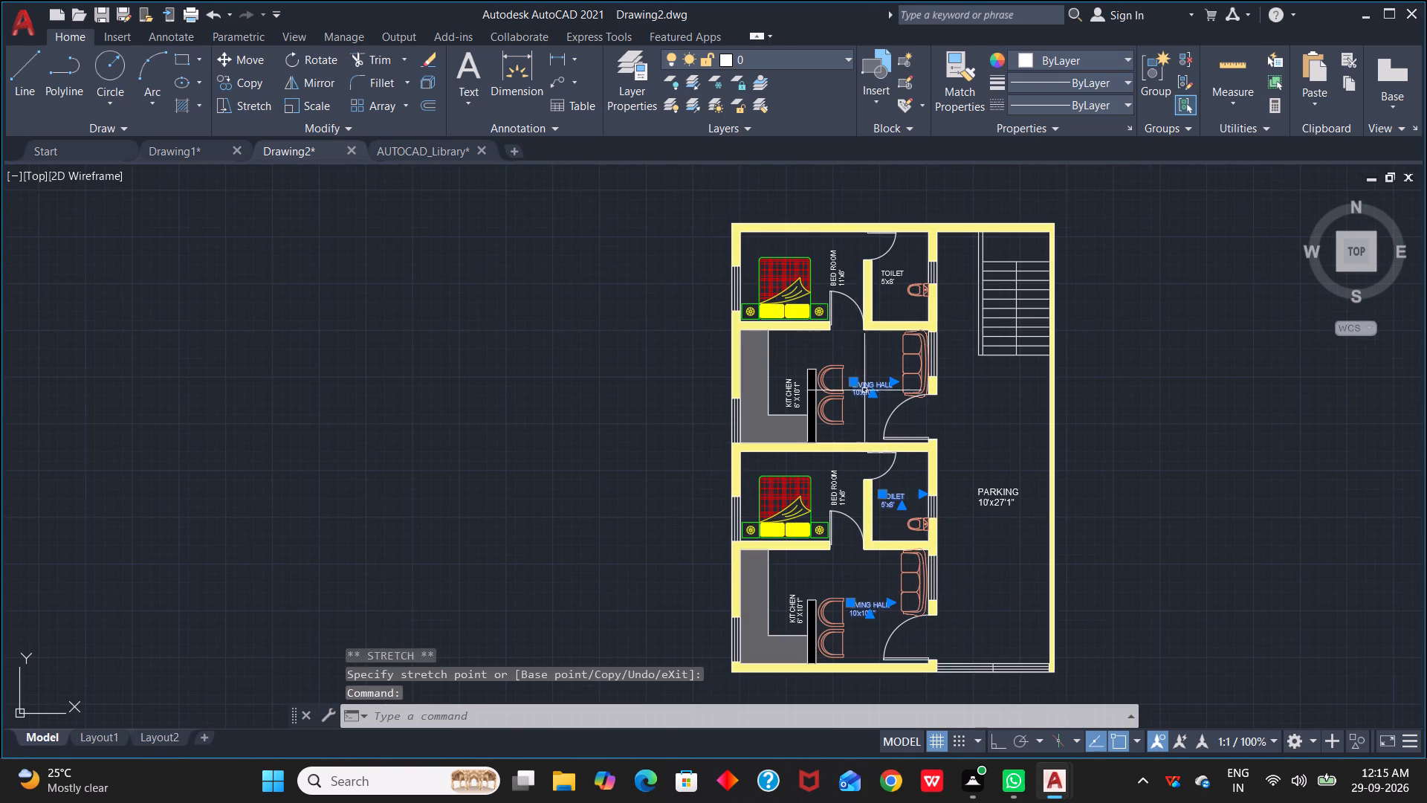
left_click(838, 277)
left_click(896, 274)
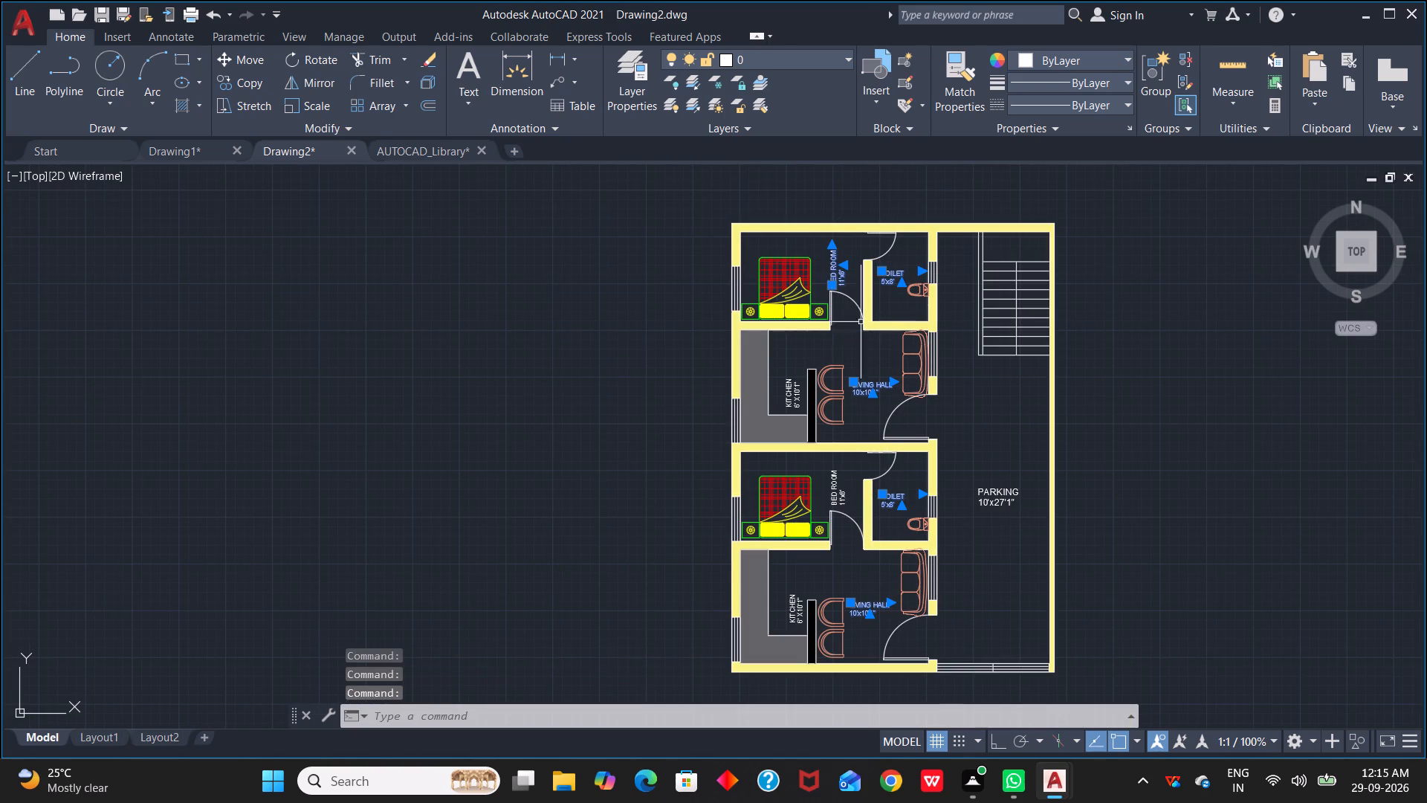
left_click(787, 393)
scroll(850, 485, "down", 1)
scroll(839, 488, "up", 2)
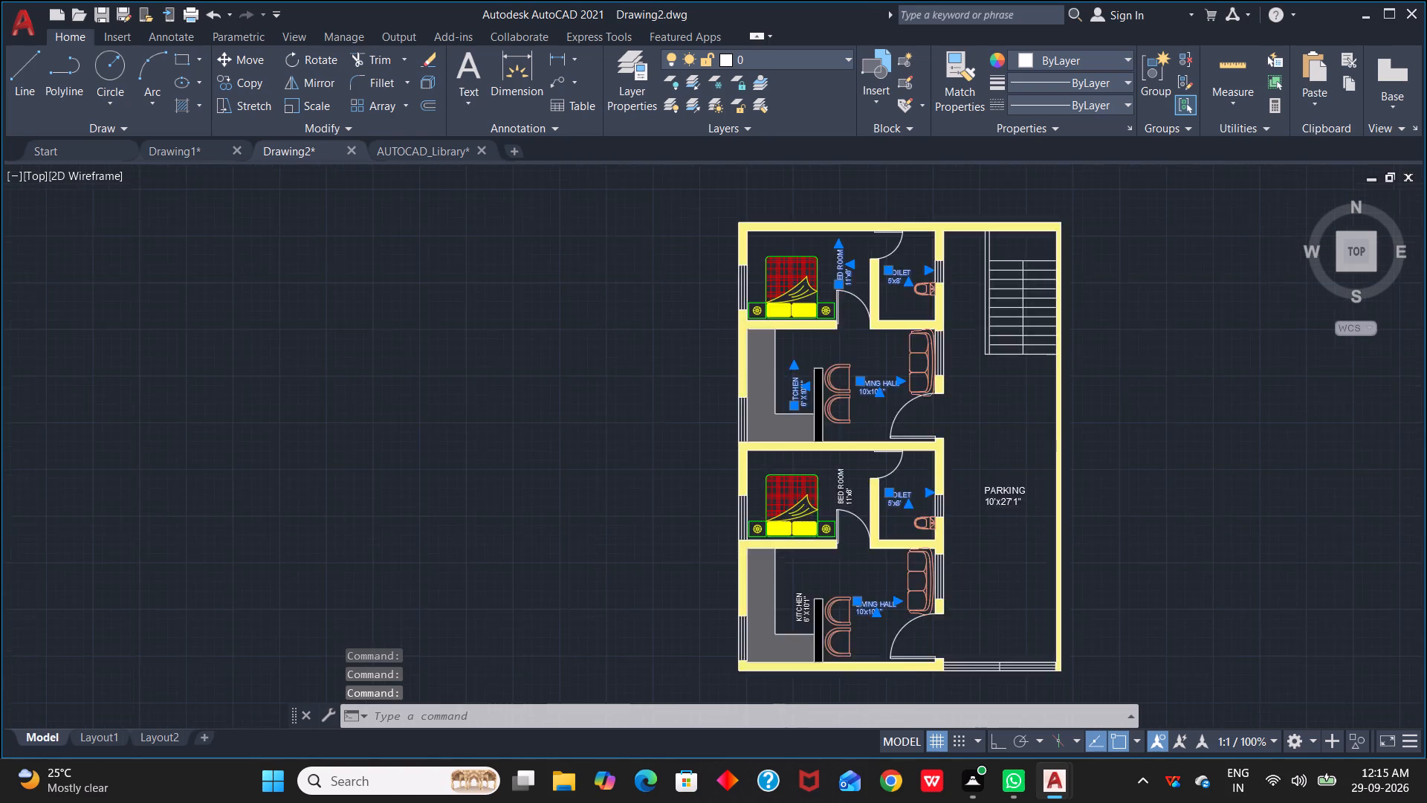
left_click(844, 486)
scroll(864, 500, "down", 1)
middle_click_drag(864, 502, 875, 331)
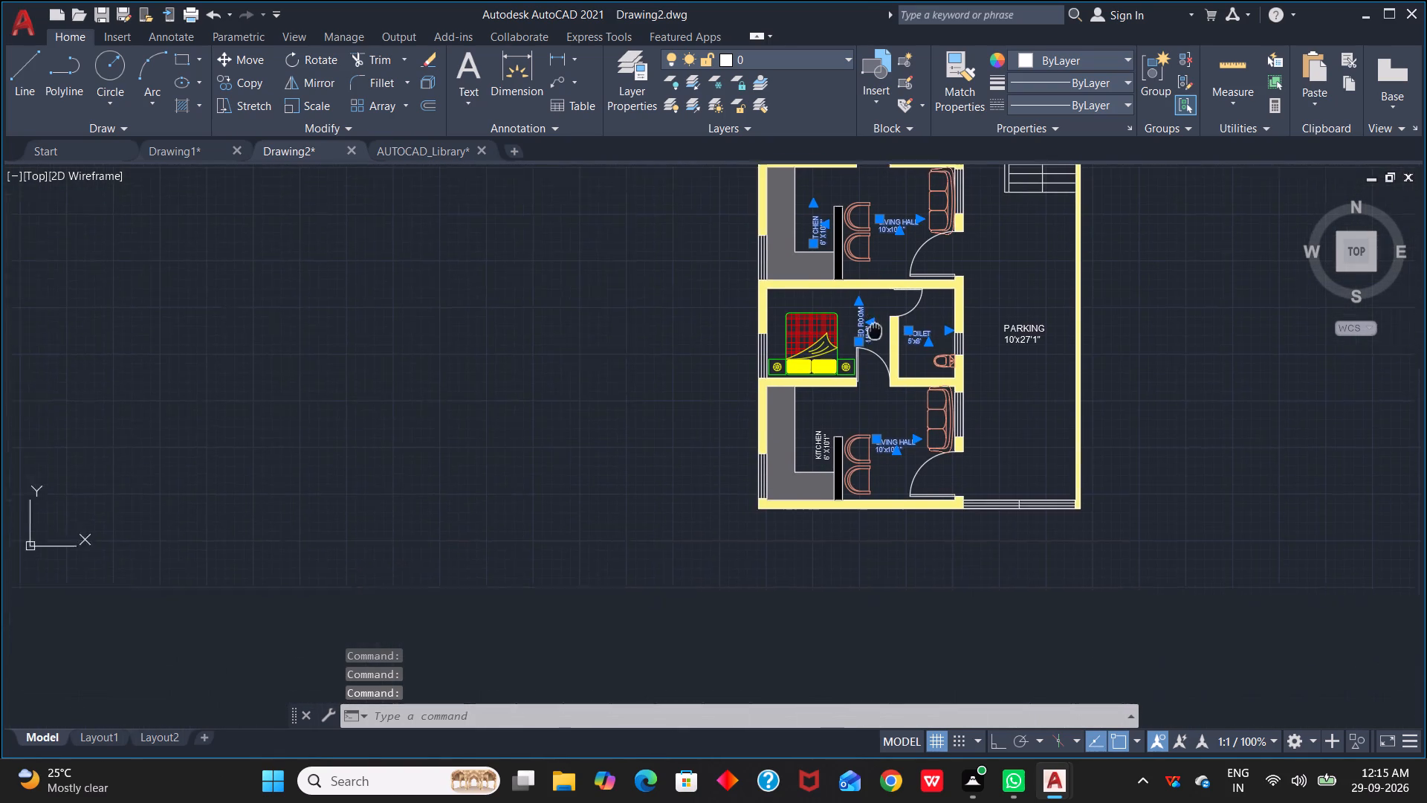
middle_click_drag(875, 331, 878, 311)
left_click(823, 423)
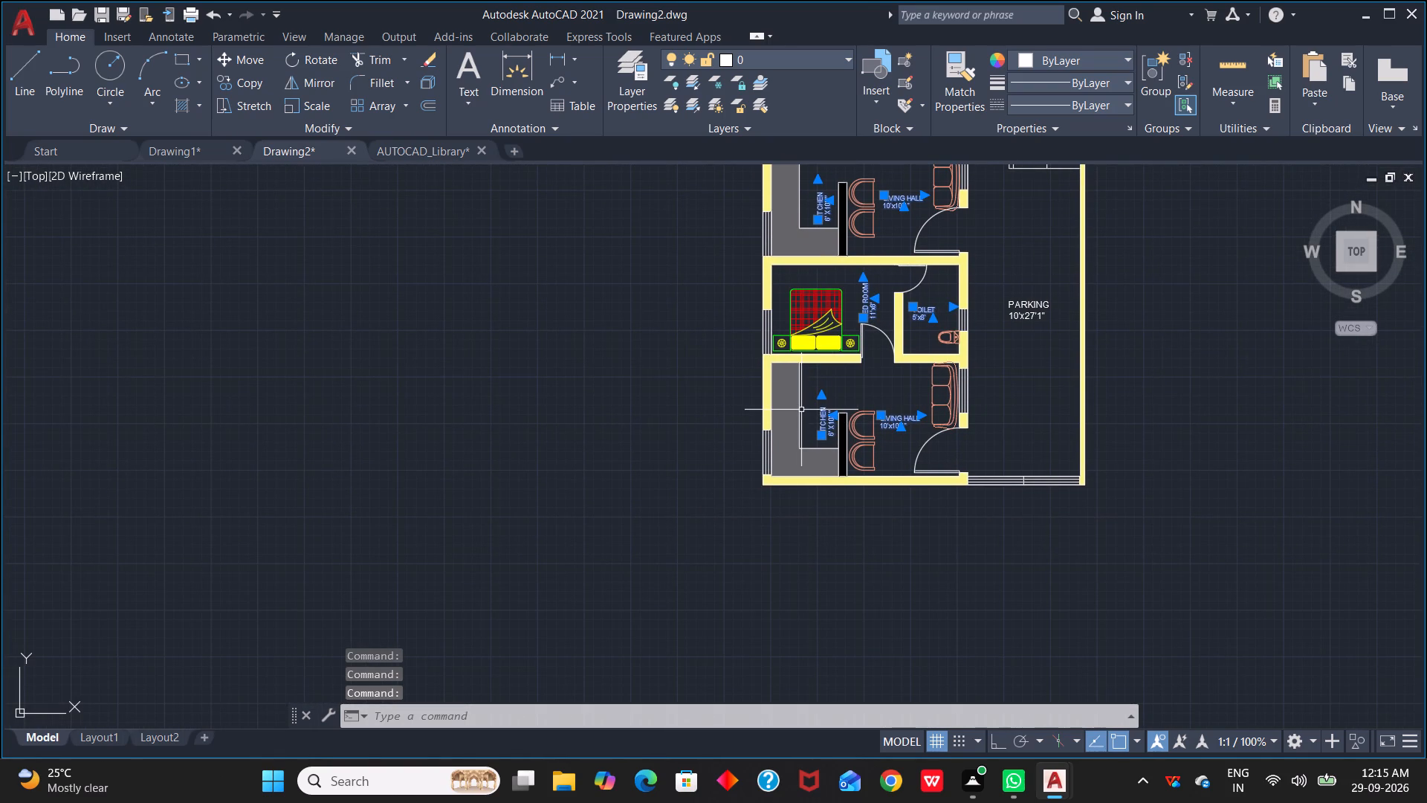
key("ctrl+1")
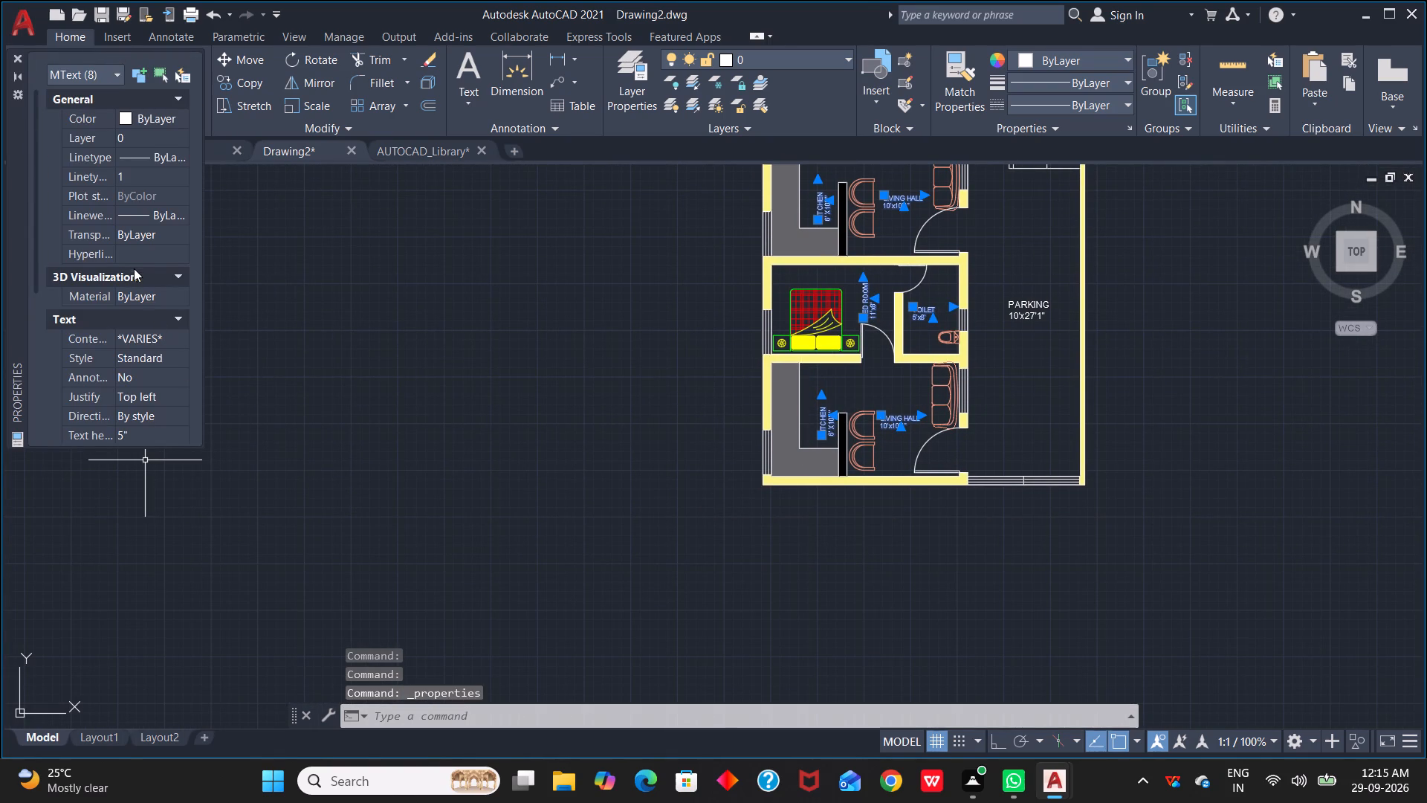
left_click(132, 437)
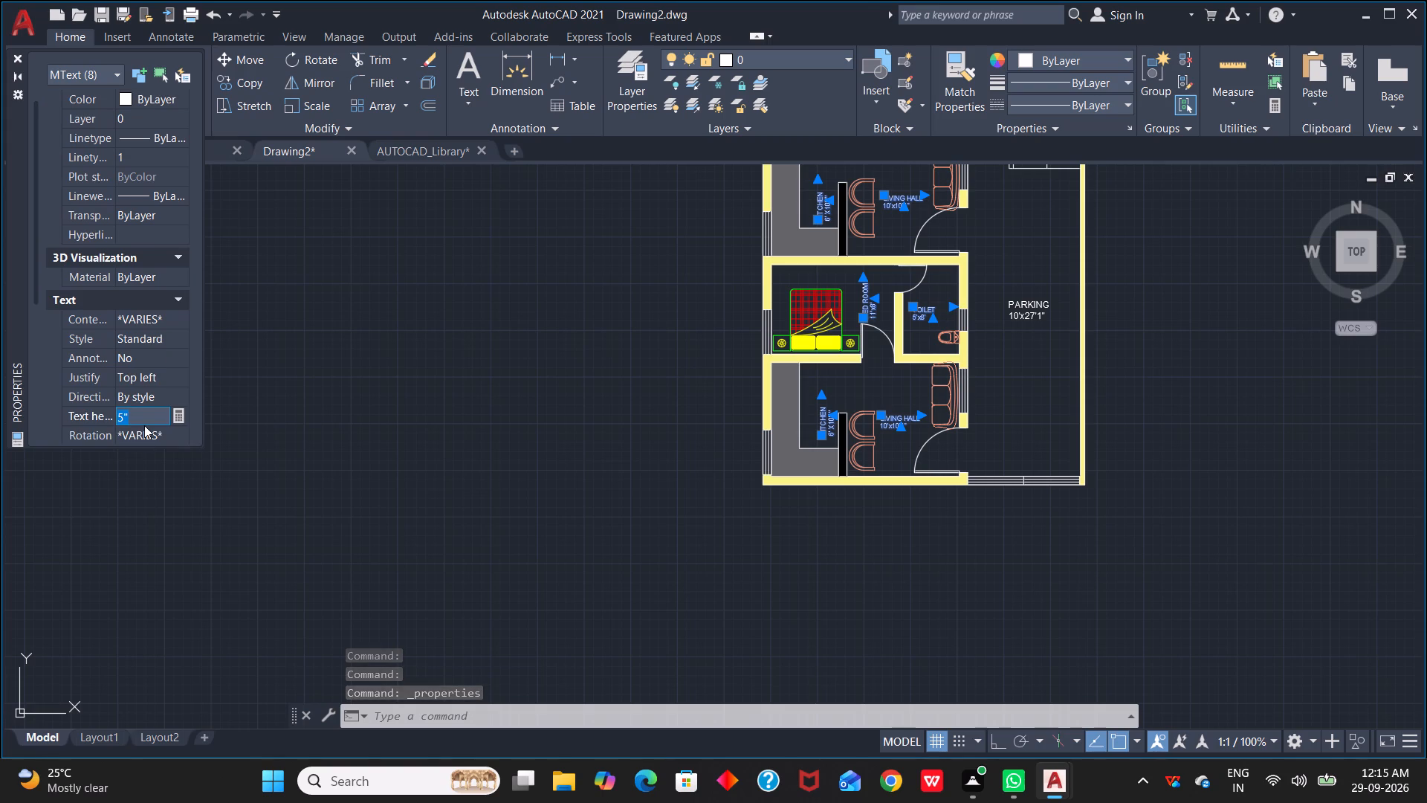
key("BackSpace")
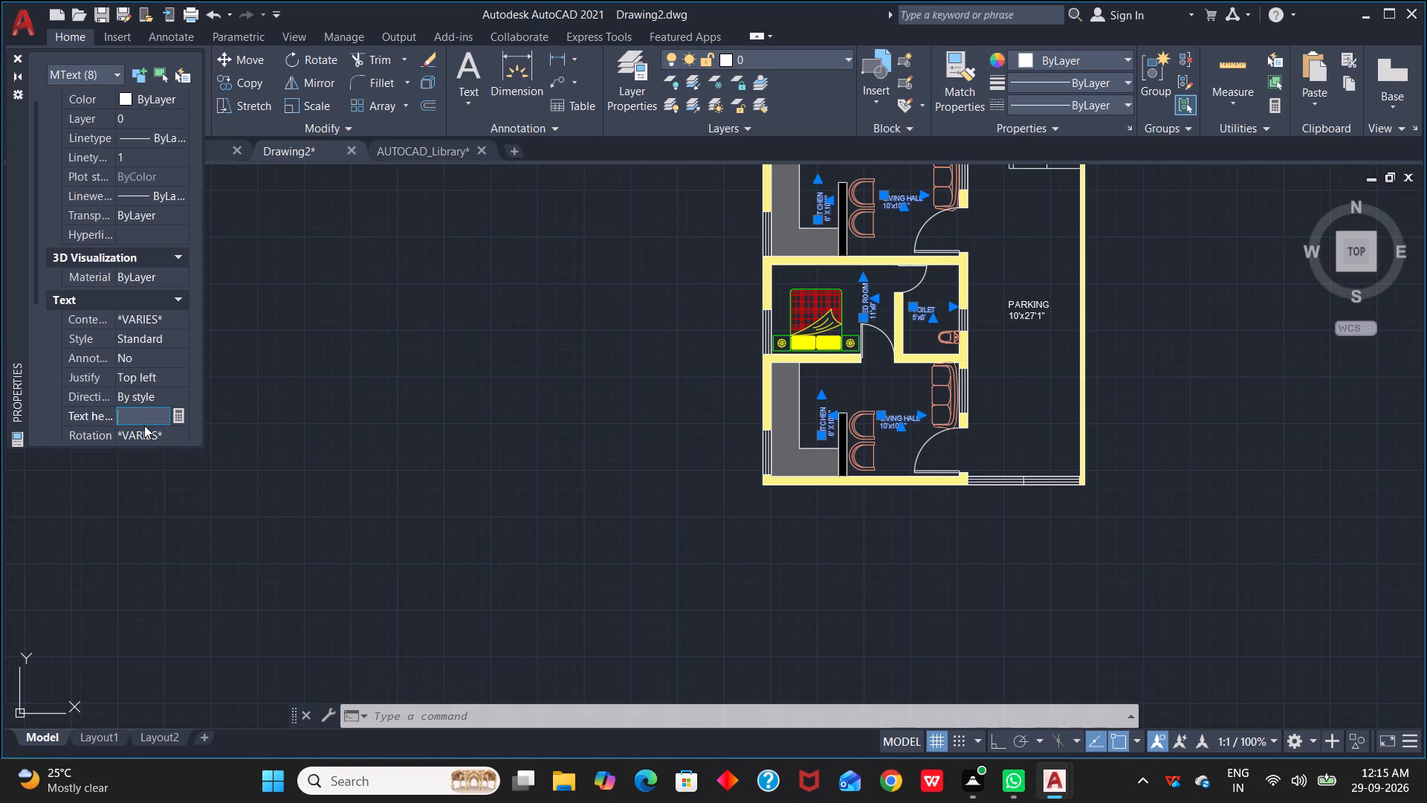
key("6")
key("shift+quotedbl")
key("Return")
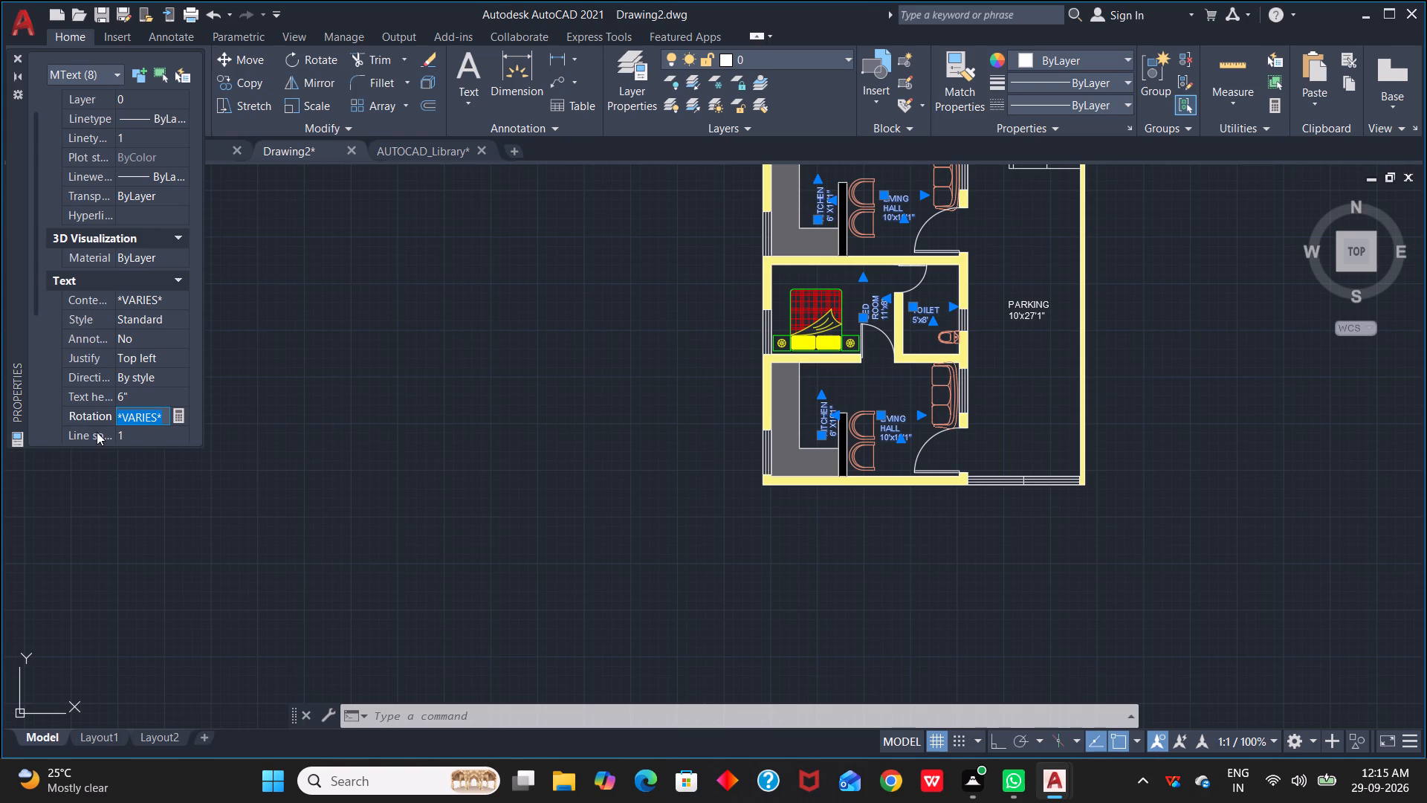
left_click(330, 395)
left_click(334, 395)
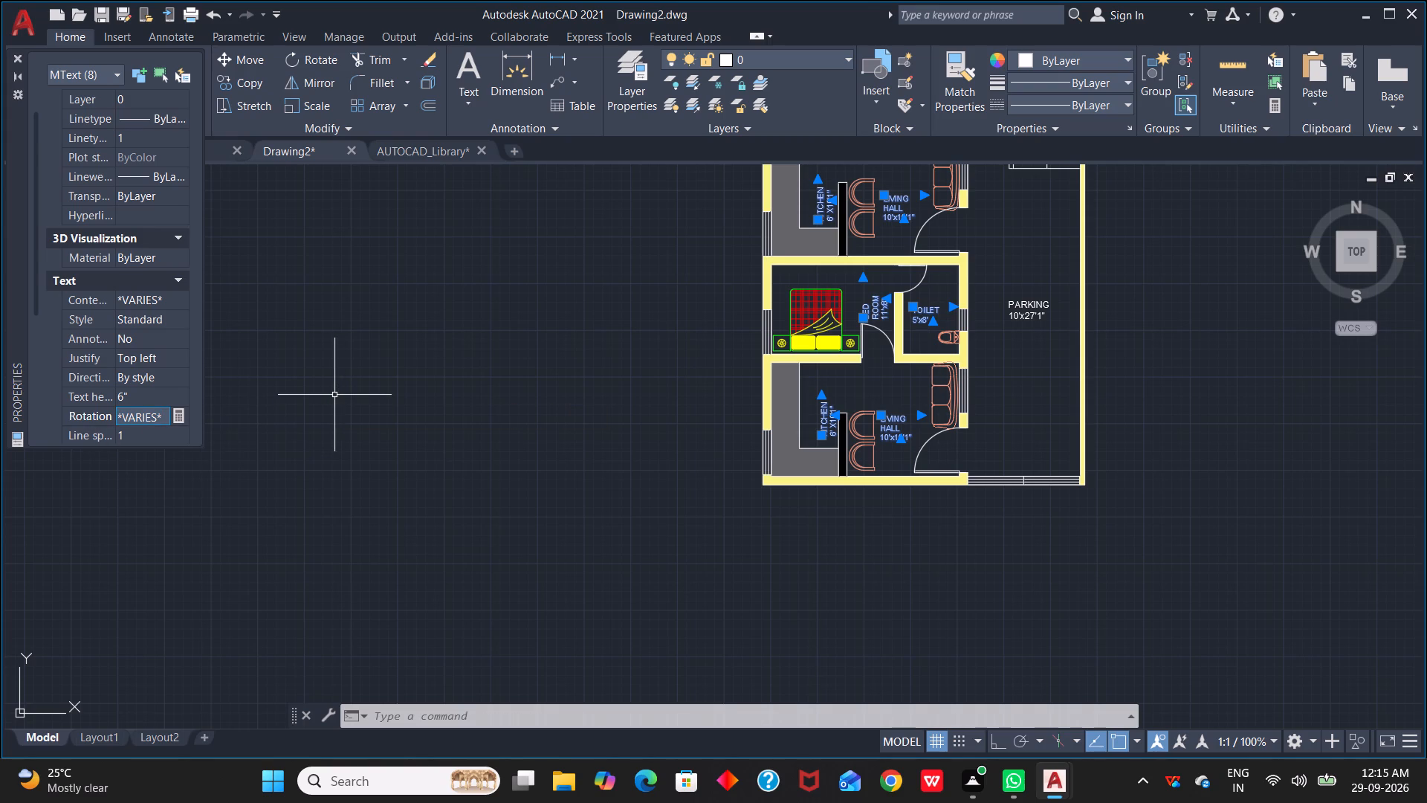
key("Escape")
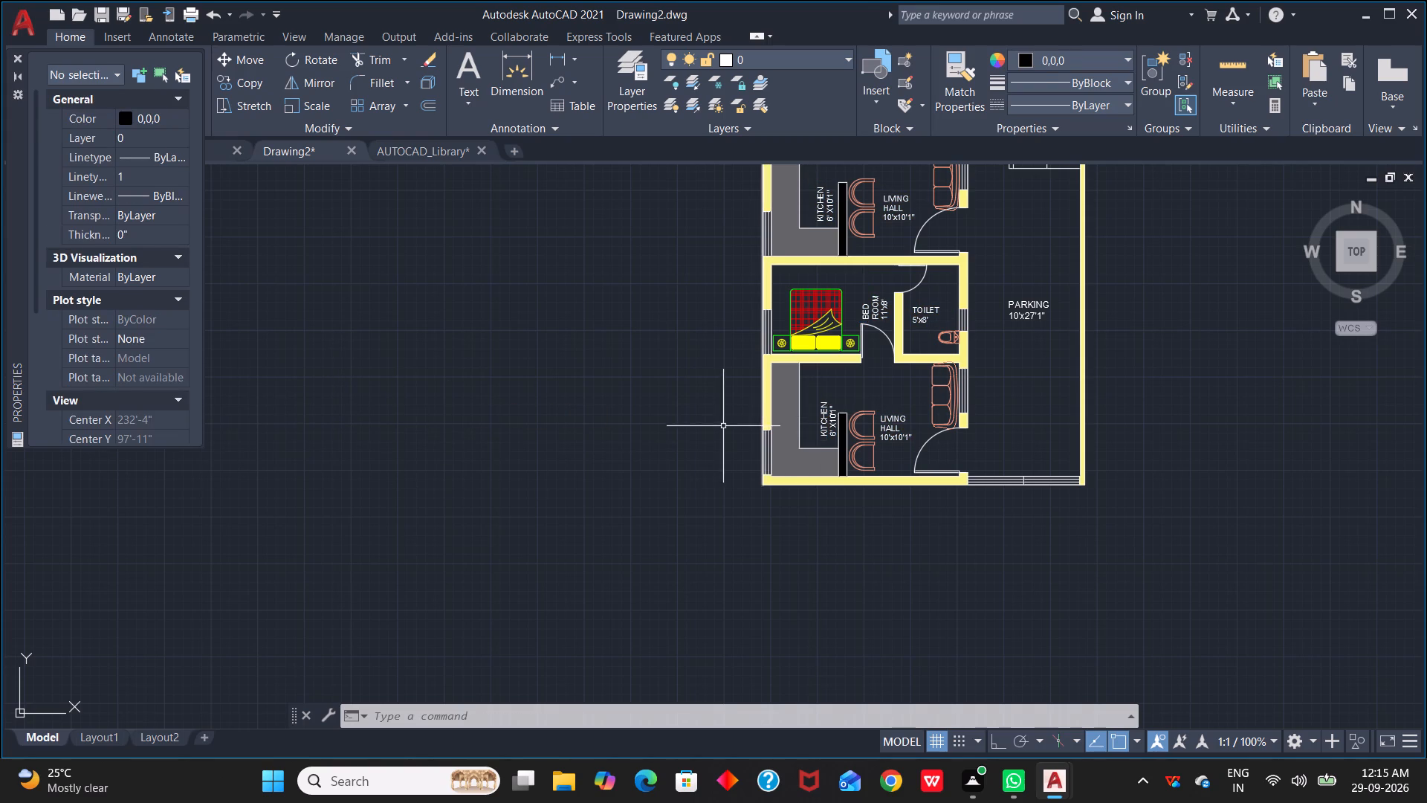
Widen the lower unit's BED ROOM label frame towards the wall above so the room name fits on one line.
scroll(794, 398, "down", 1)
scroll(861, 398, "up", 3)
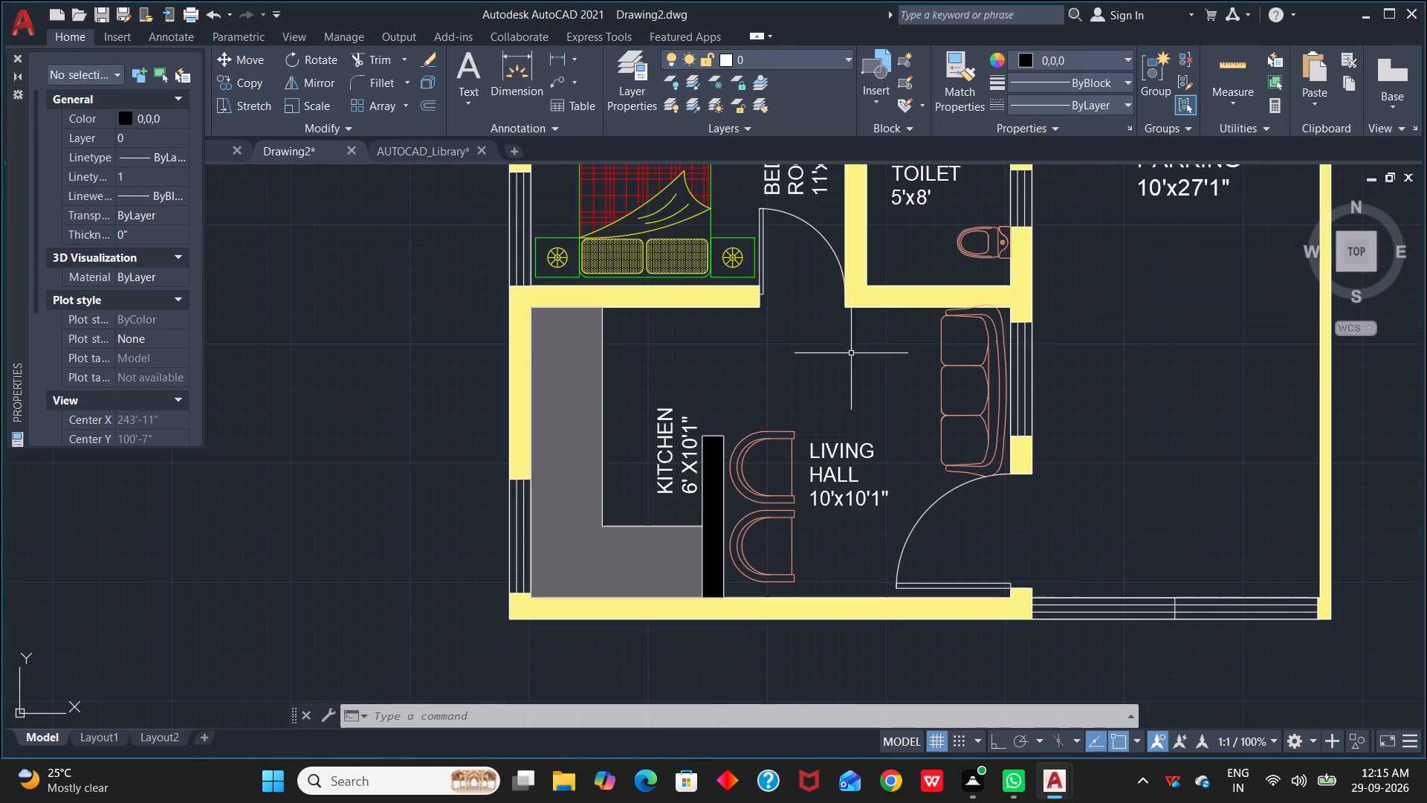
middle_click_drag(806, 376, 823, 605)
left_click(816, 404)
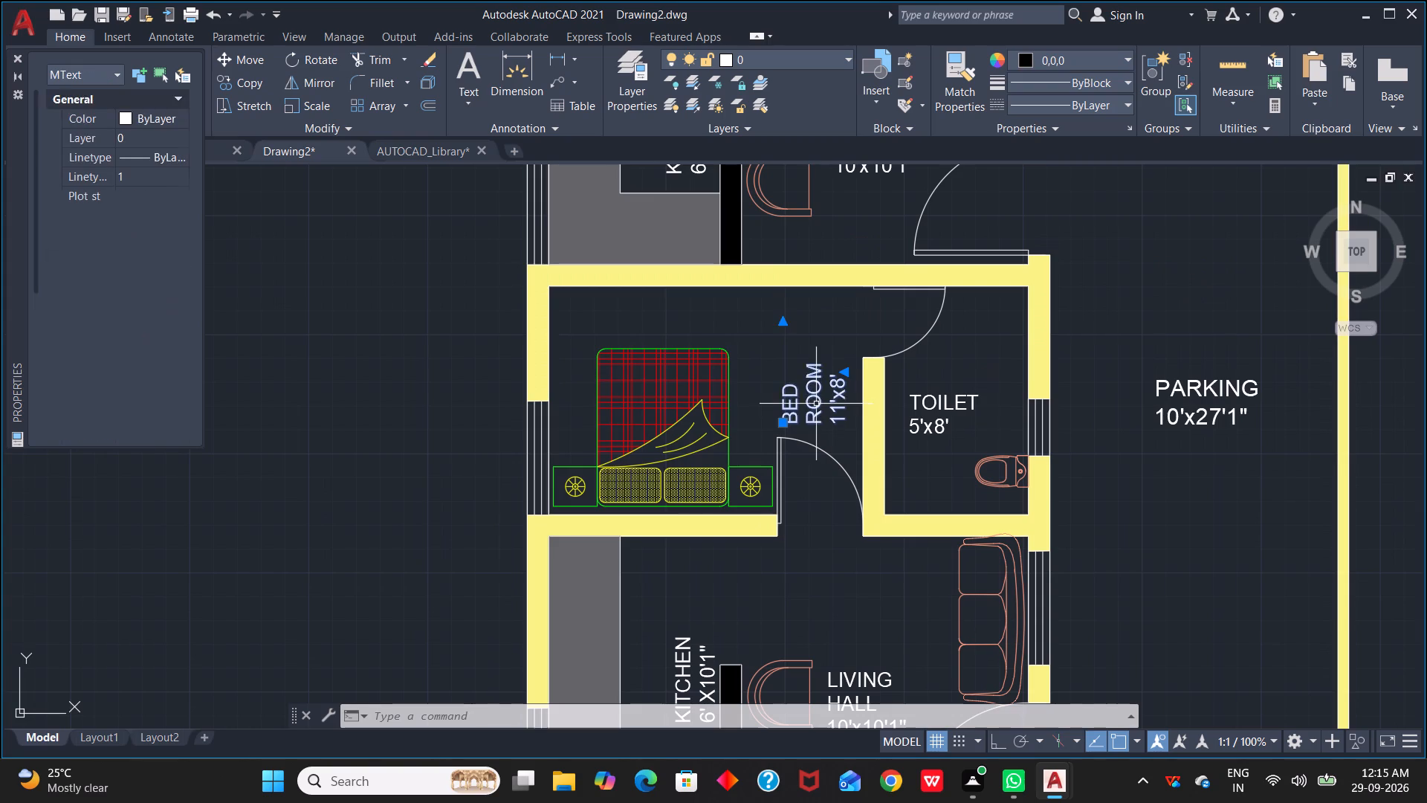
left_click_drag(786, 324, 784, 294)
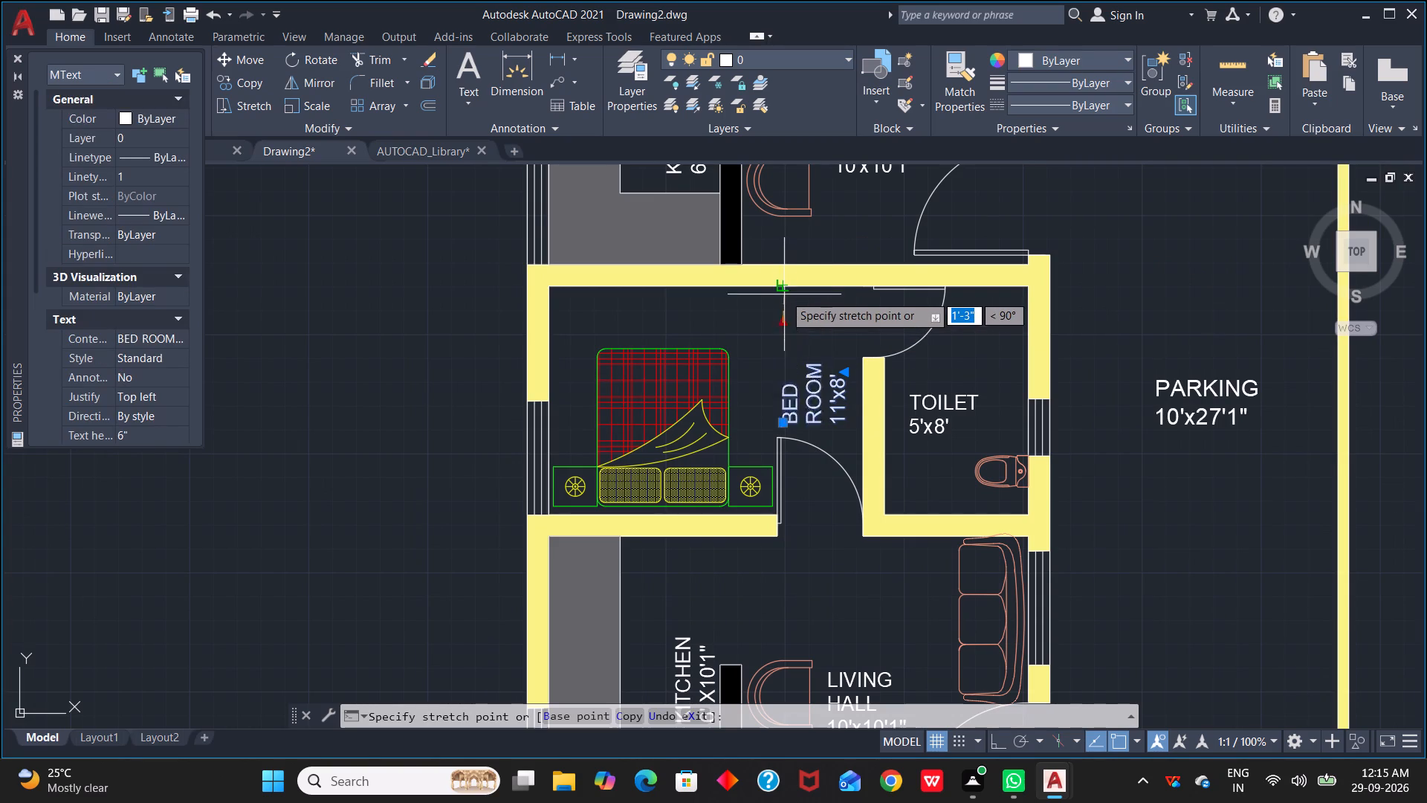
left_click_drag(784, 294, 784, 300)
left_click(784, 300)
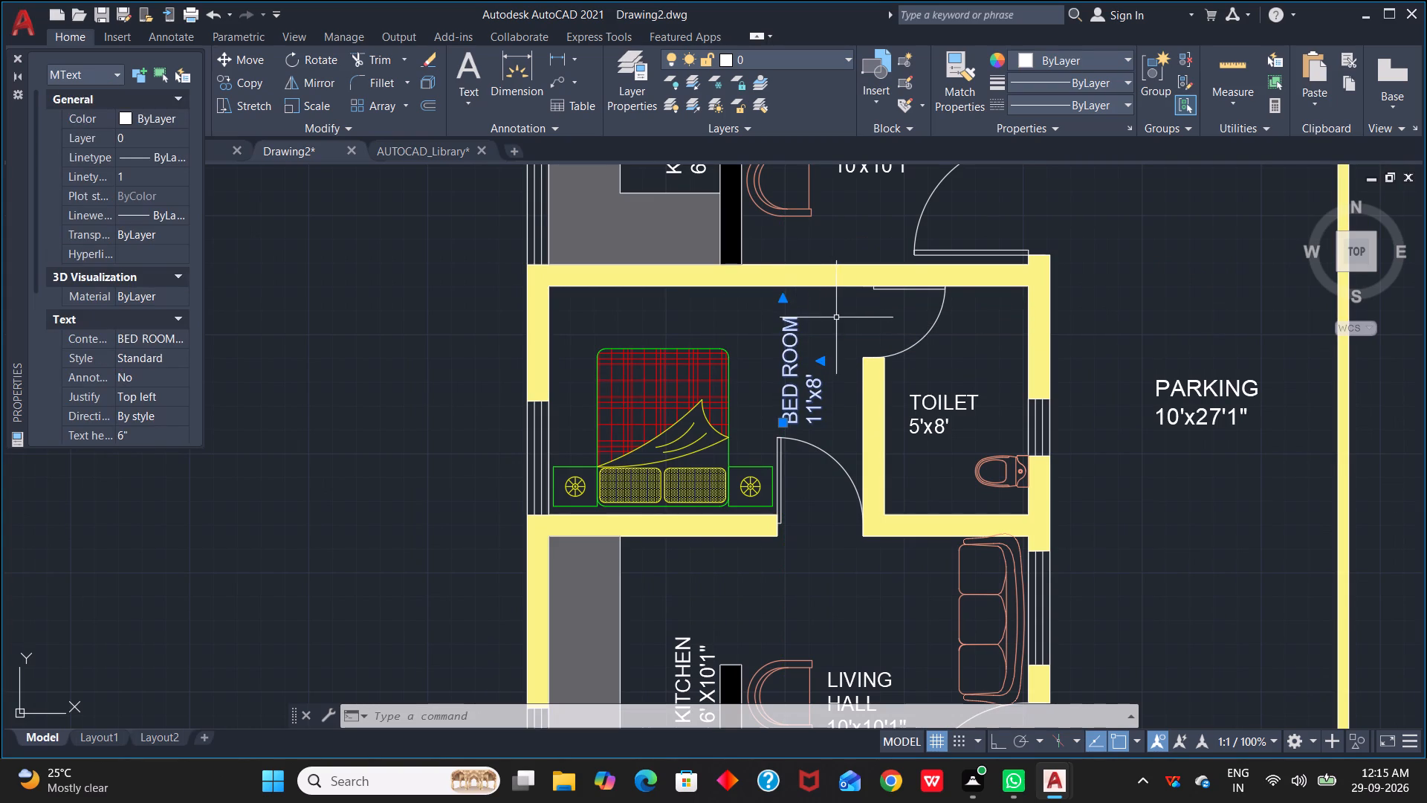
Widen the upper unit's BED ROOM label frame so its name fits on one line, and close the object properties.
scroll(838, 317, "down", 1)
middle_click_drag(843, 259, 876, 588)
scroll(856, 388, "up", 1)
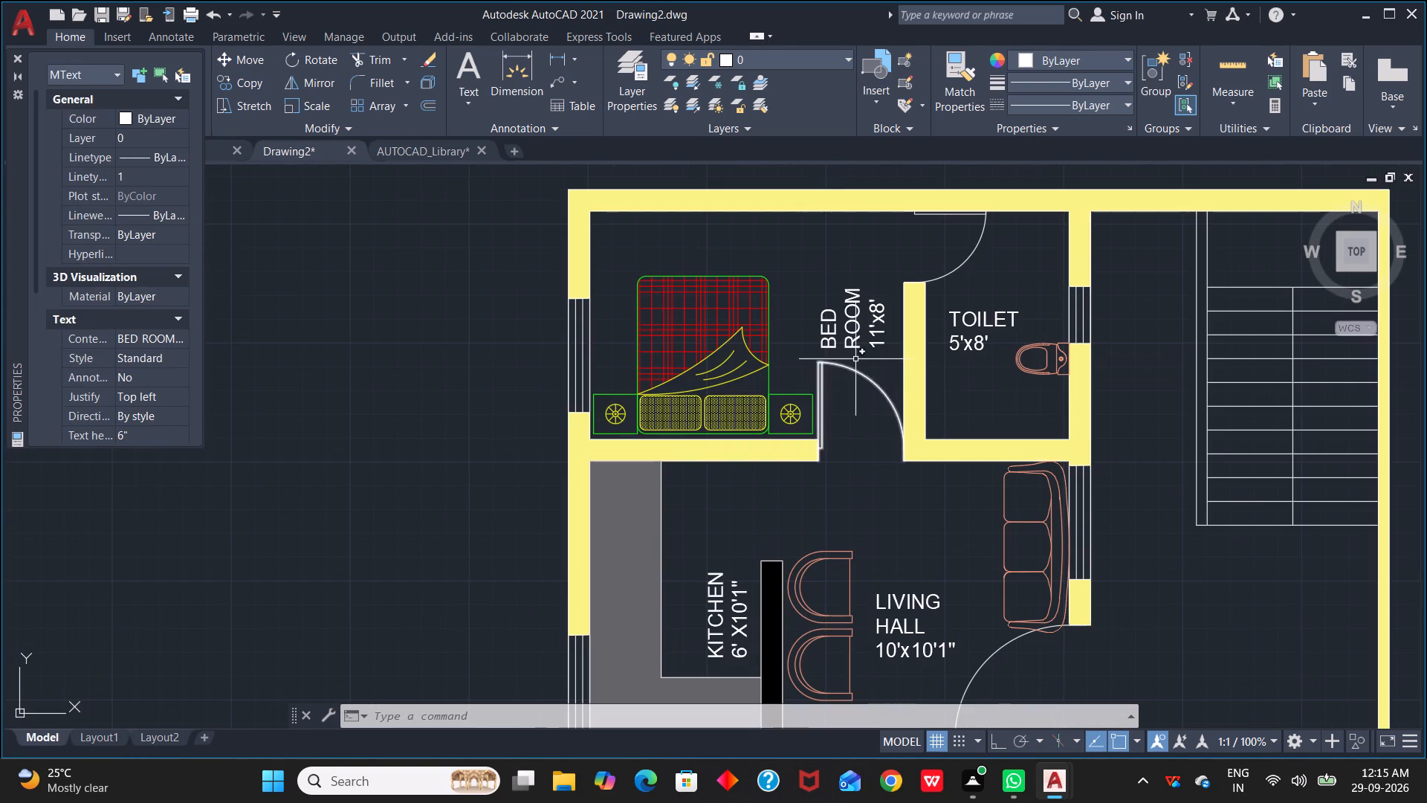
left_click(854, 339)
left_click_drag(821, 245, 823, 232)
left_click(823, 232)
key("Escape")
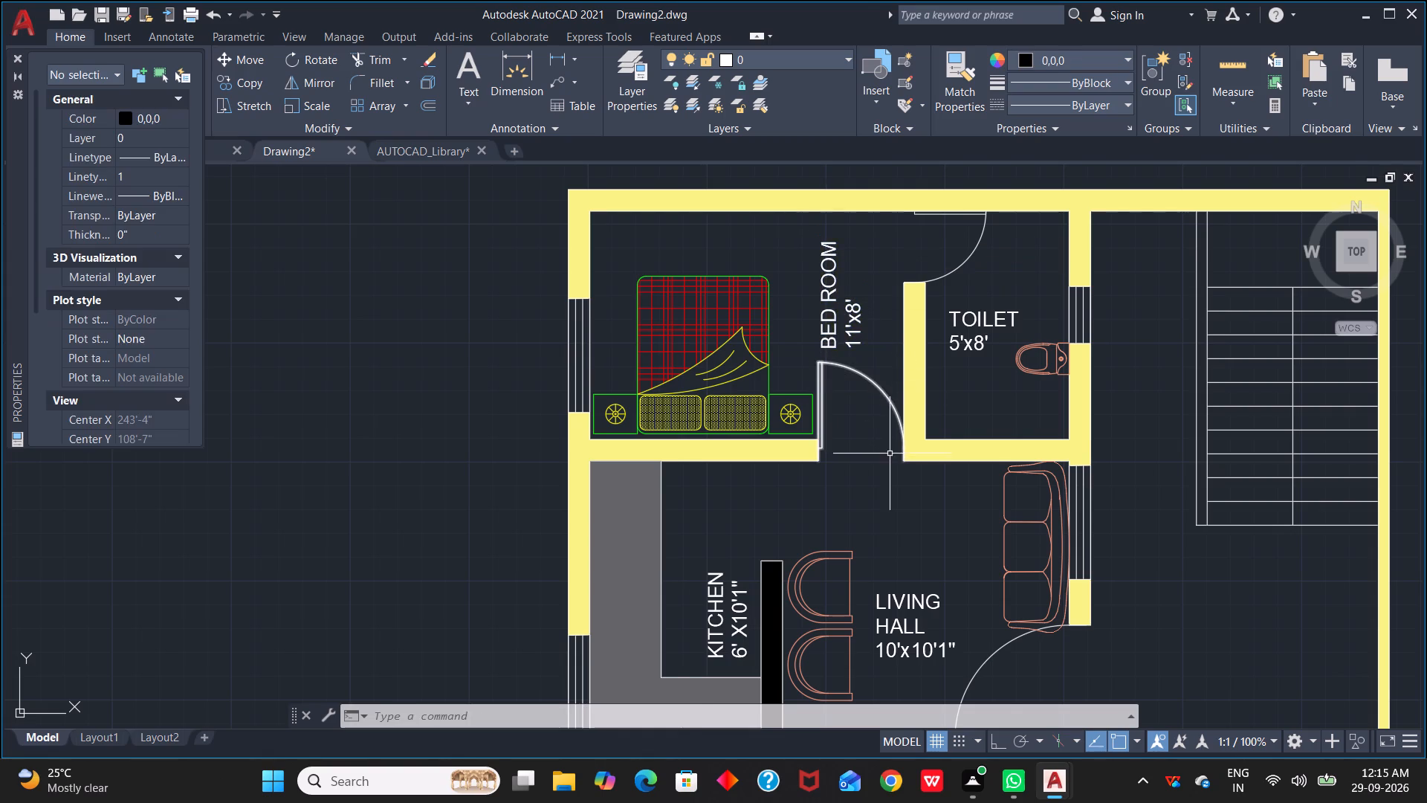
scroll(890, 451, "down", 3)
middle_click_drag(893, 378, 855, 215)
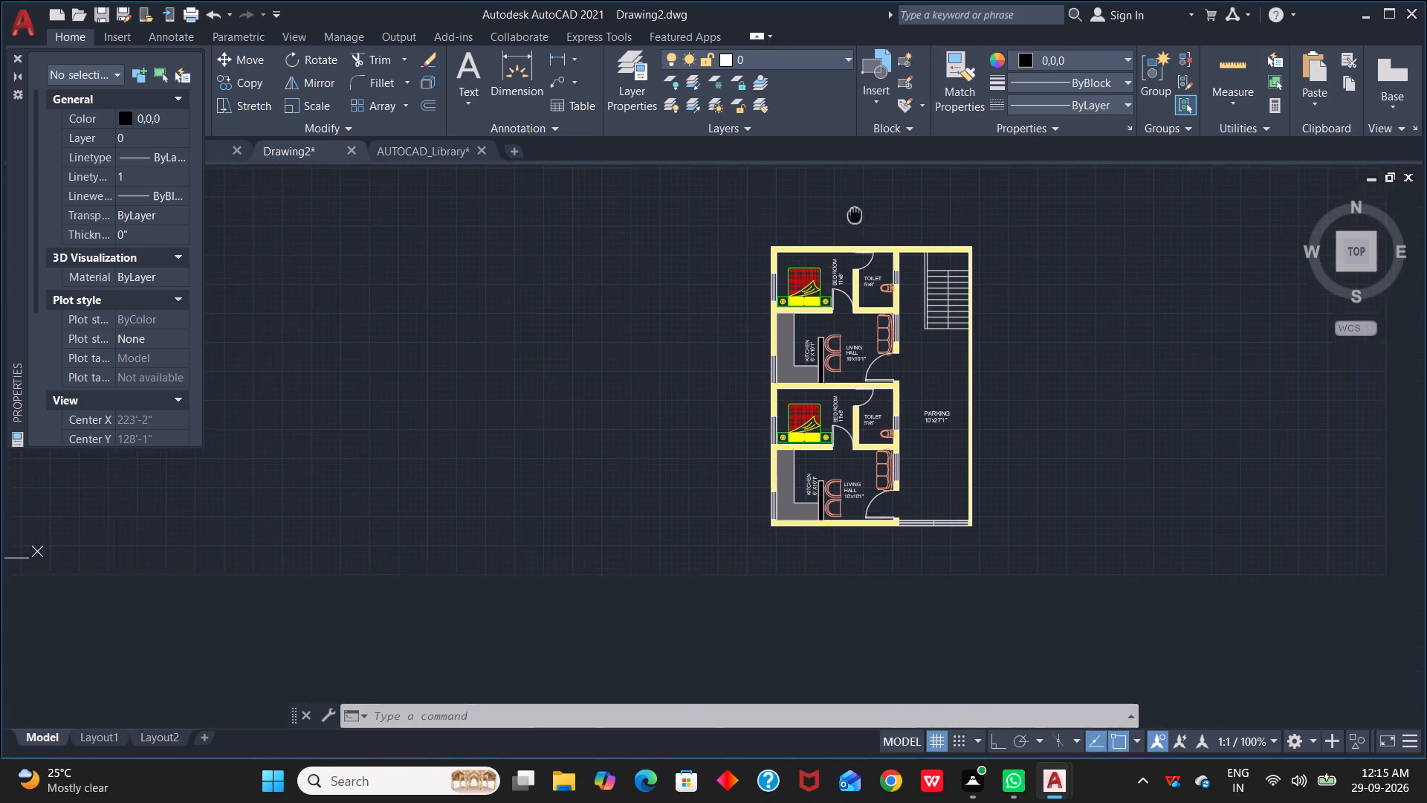
middle_click_drag(855, 215, 855, 196)
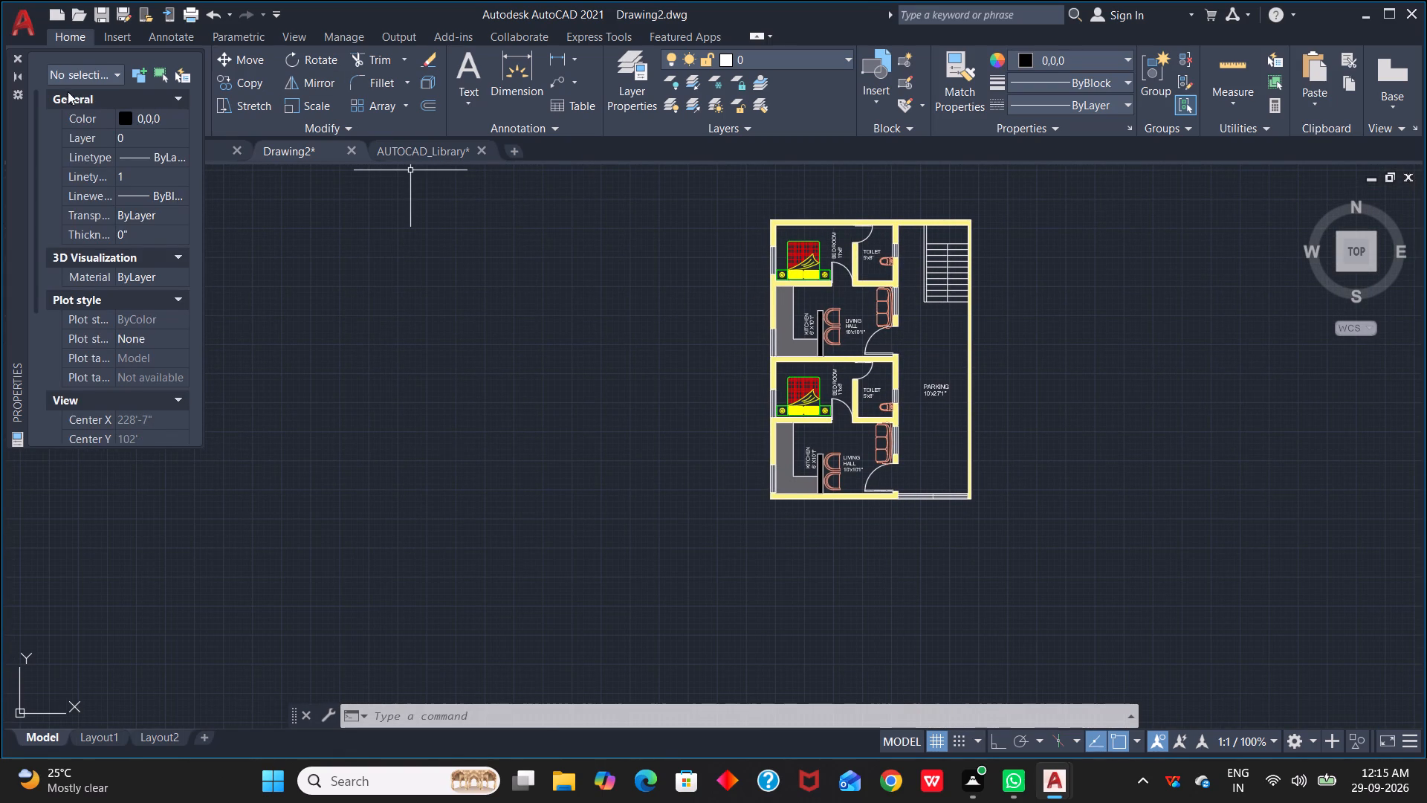
left_click(16, 57)
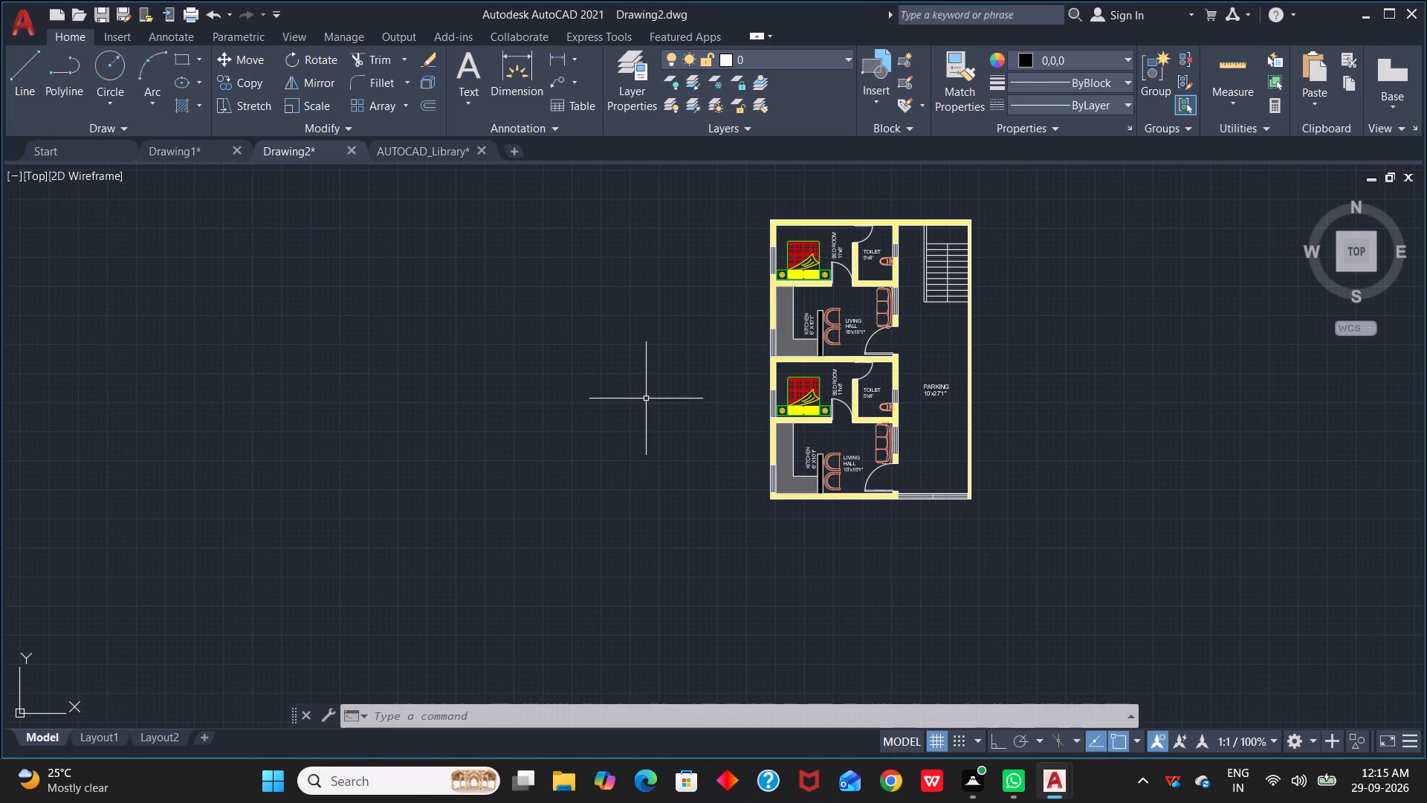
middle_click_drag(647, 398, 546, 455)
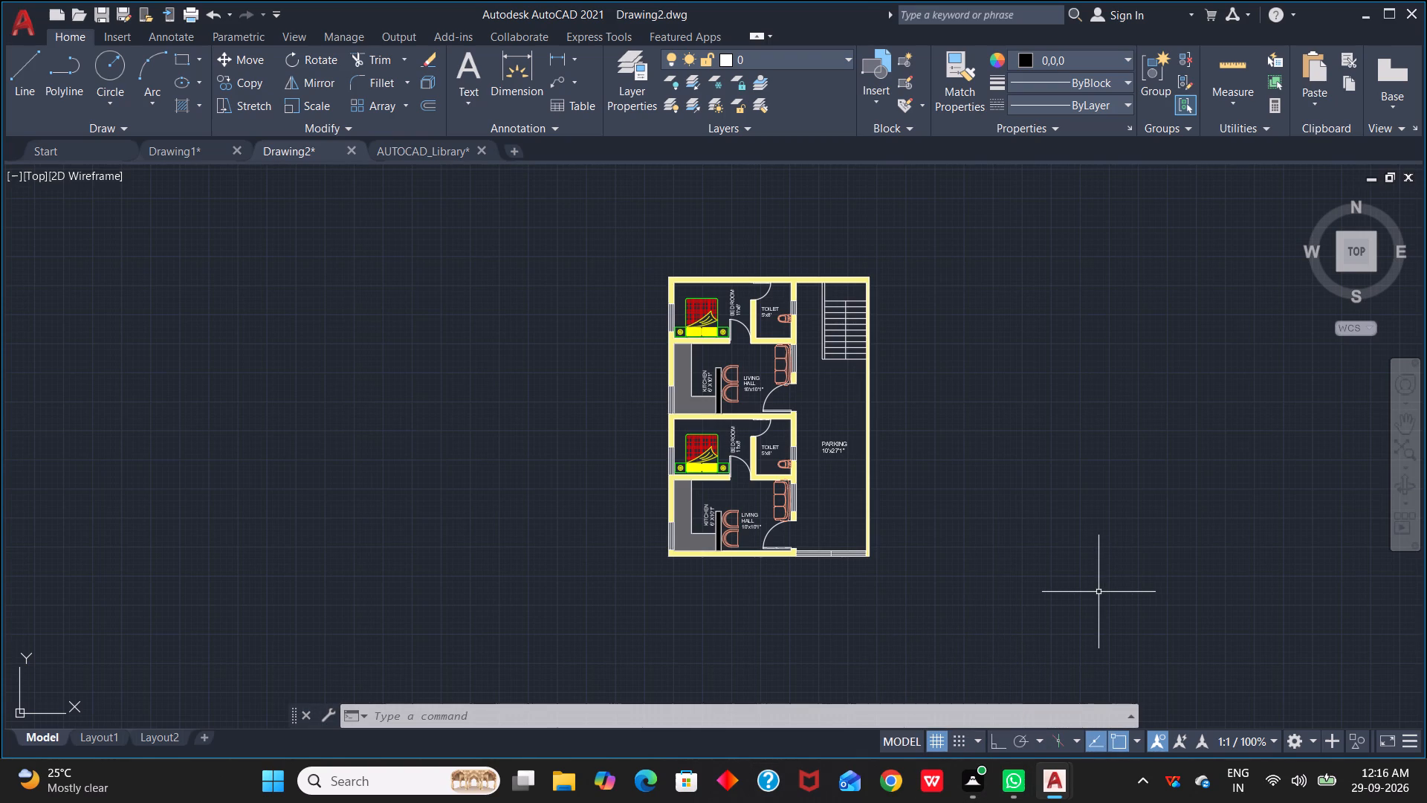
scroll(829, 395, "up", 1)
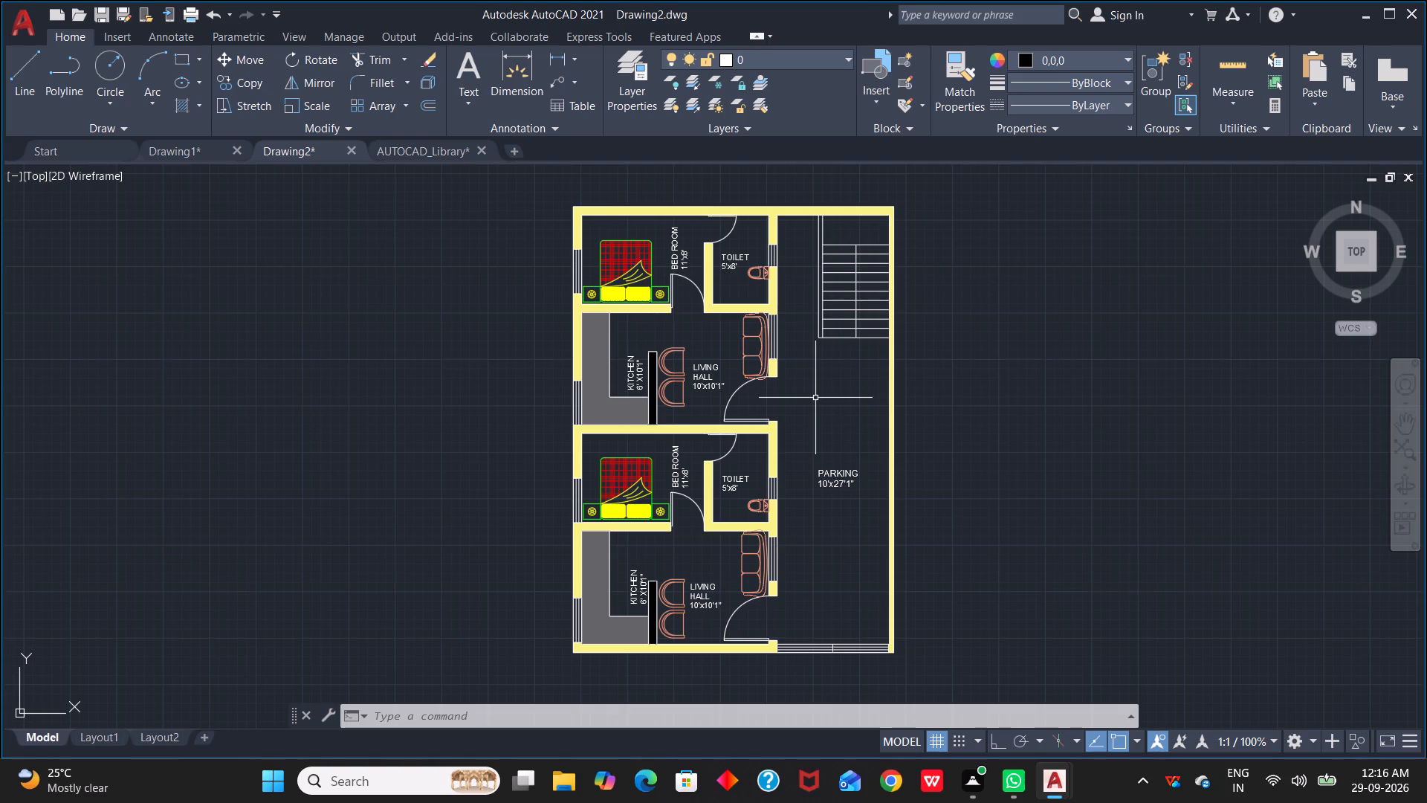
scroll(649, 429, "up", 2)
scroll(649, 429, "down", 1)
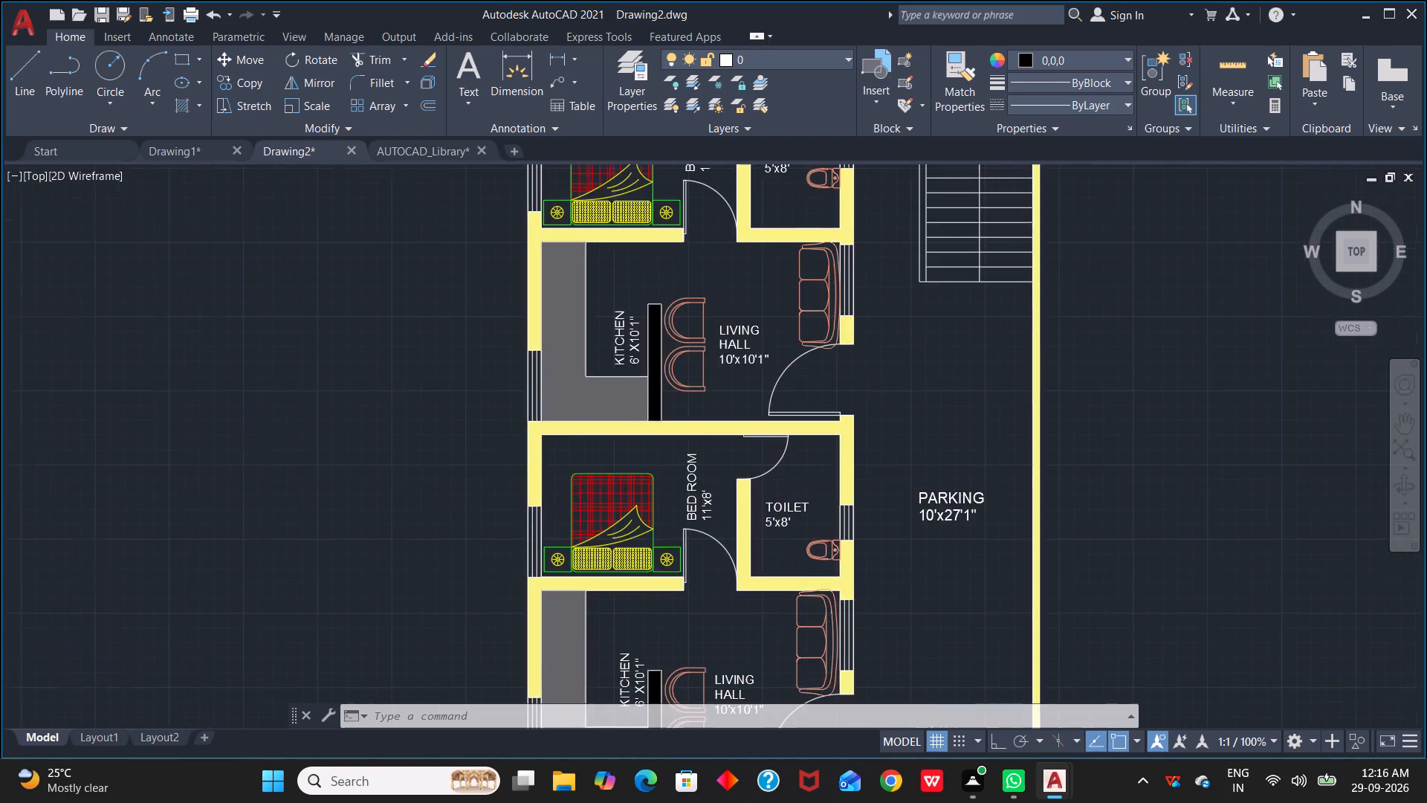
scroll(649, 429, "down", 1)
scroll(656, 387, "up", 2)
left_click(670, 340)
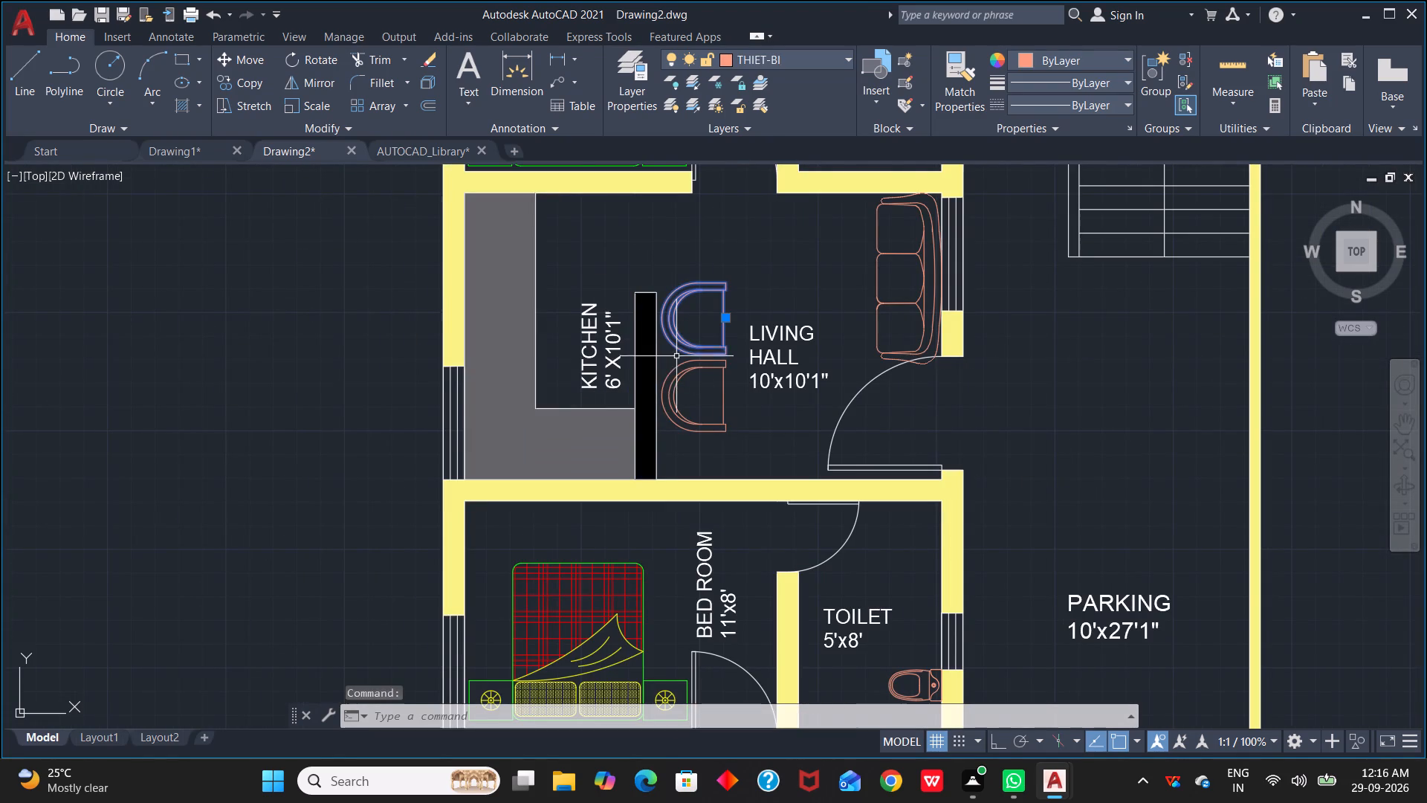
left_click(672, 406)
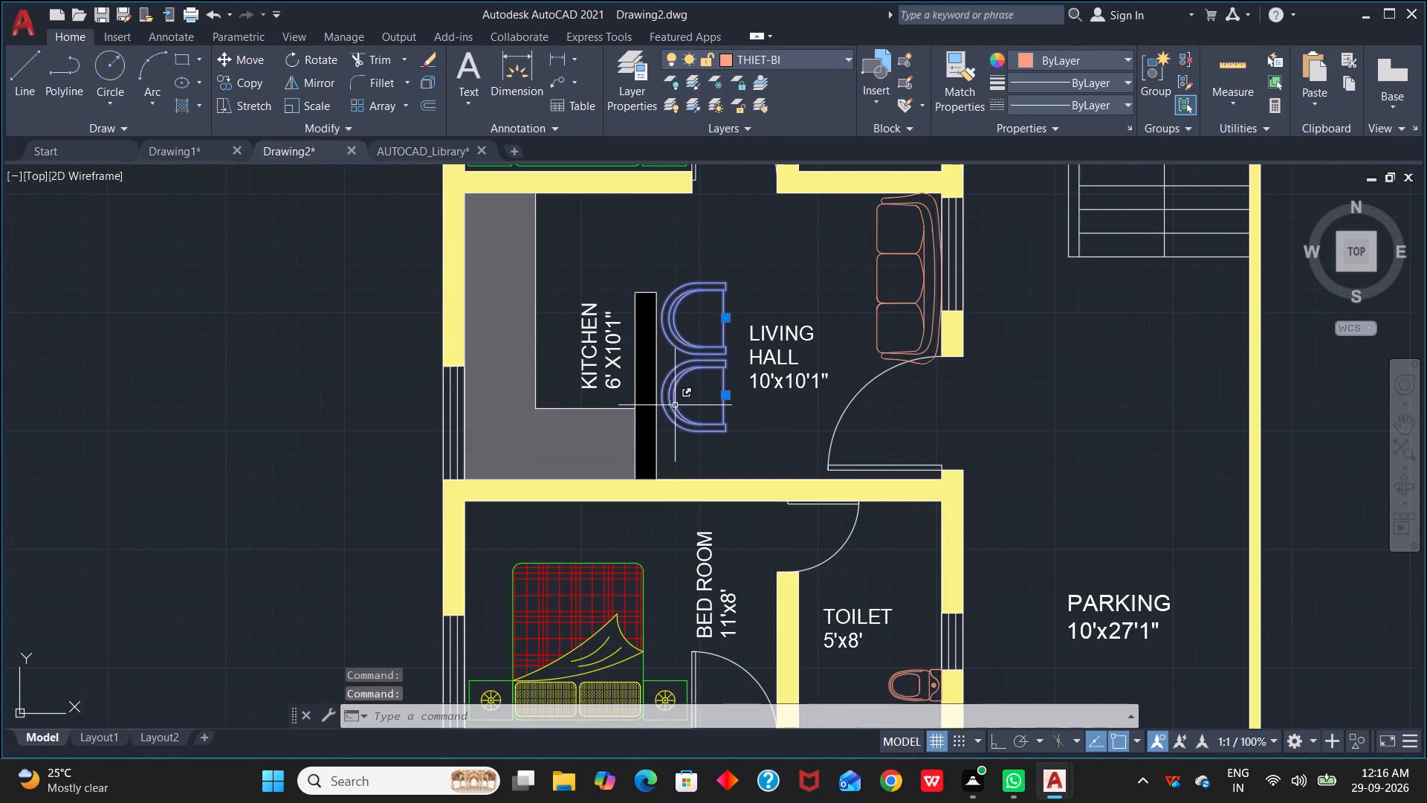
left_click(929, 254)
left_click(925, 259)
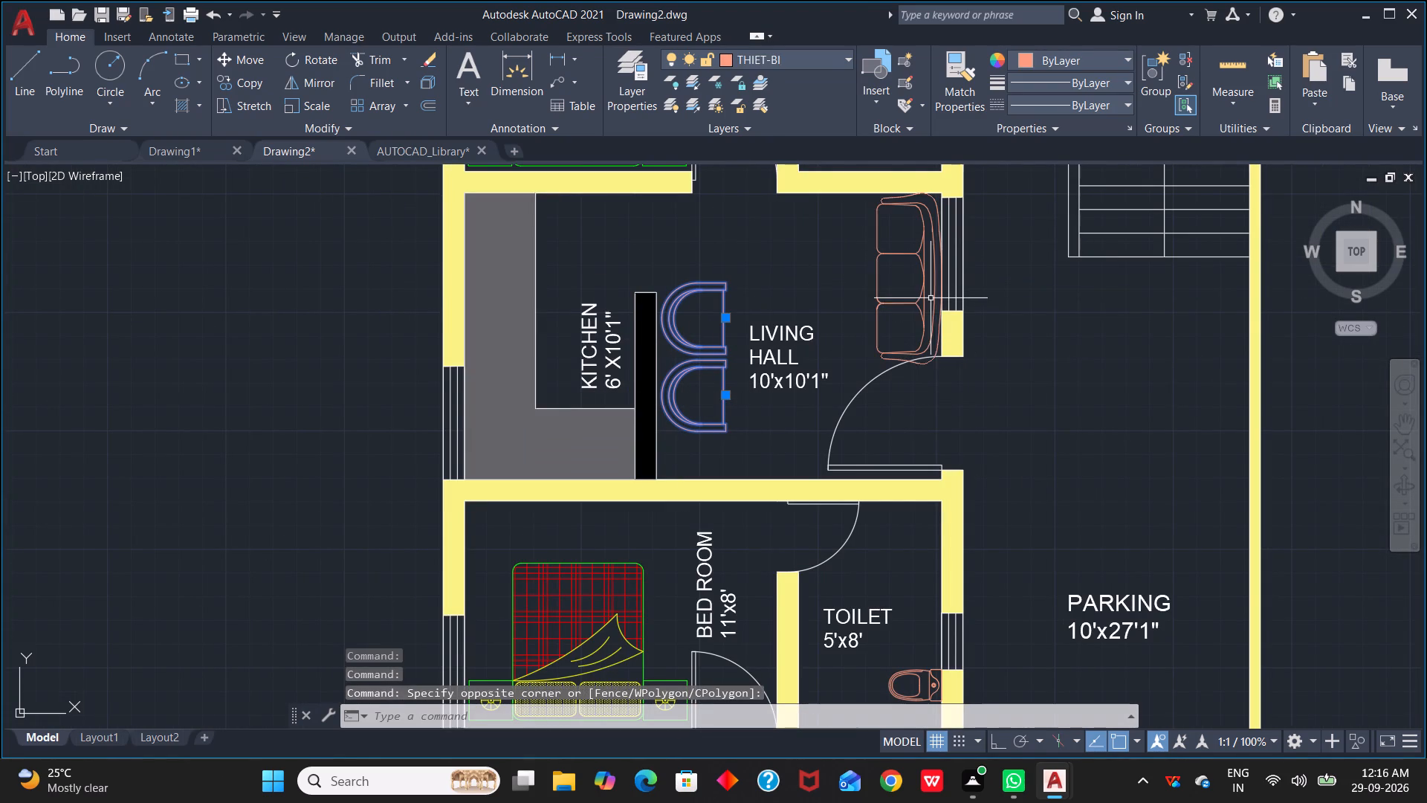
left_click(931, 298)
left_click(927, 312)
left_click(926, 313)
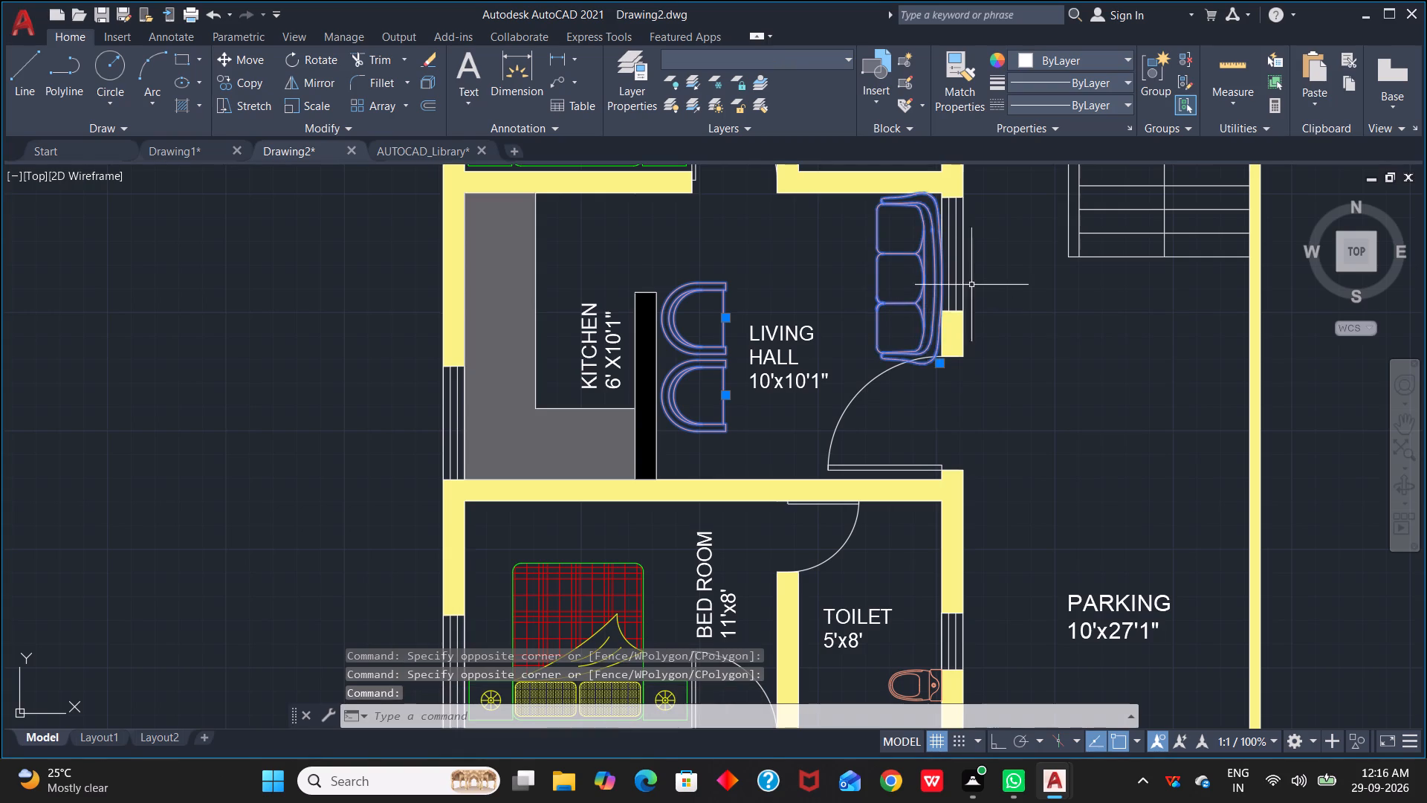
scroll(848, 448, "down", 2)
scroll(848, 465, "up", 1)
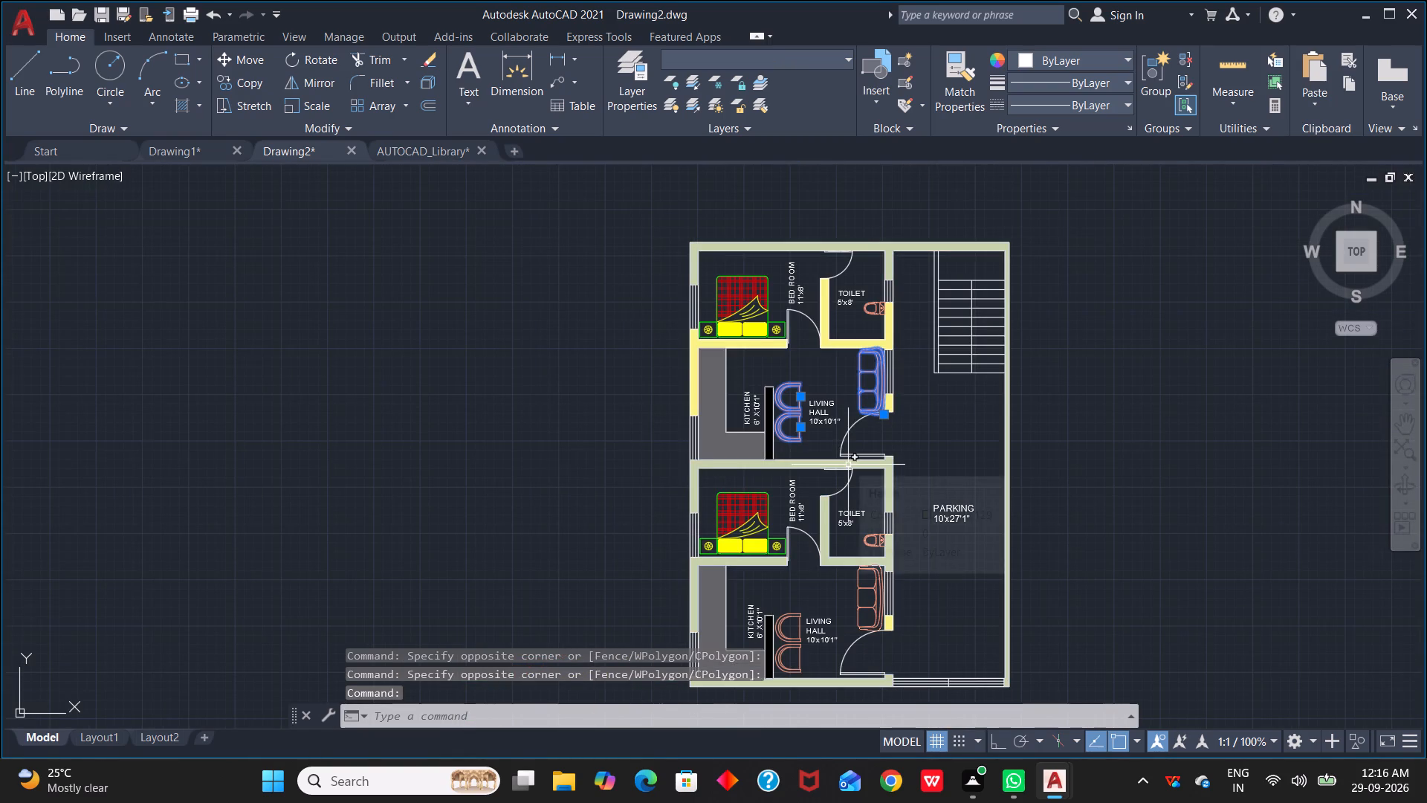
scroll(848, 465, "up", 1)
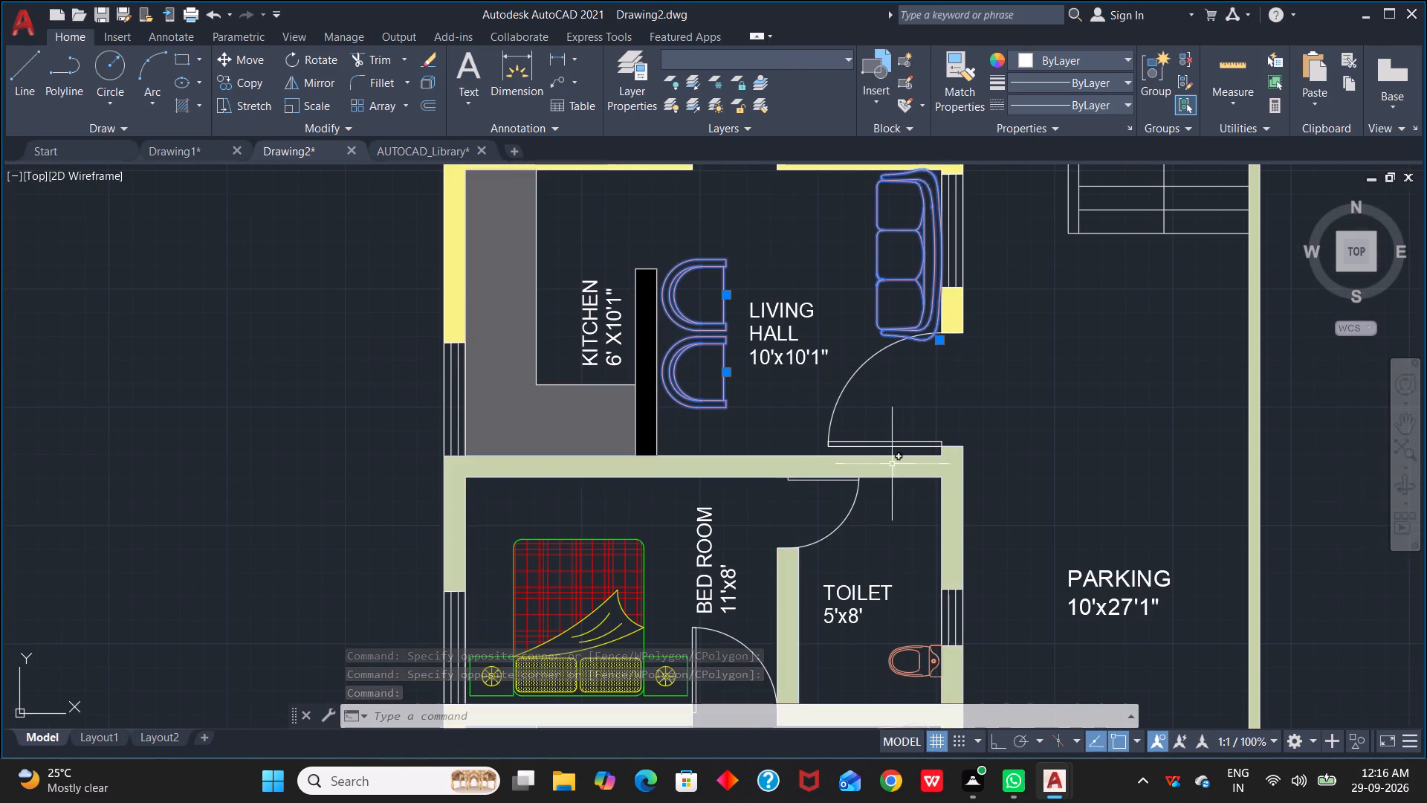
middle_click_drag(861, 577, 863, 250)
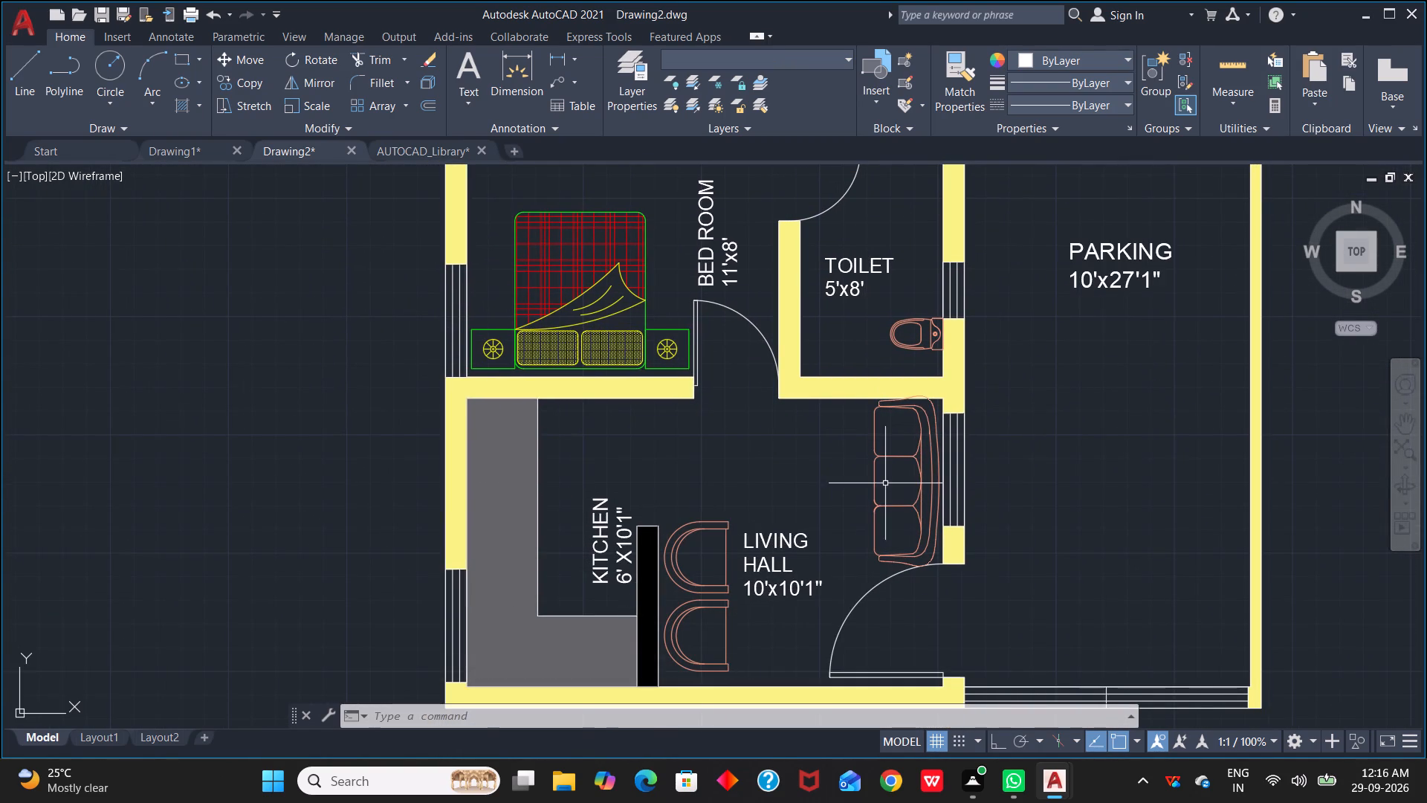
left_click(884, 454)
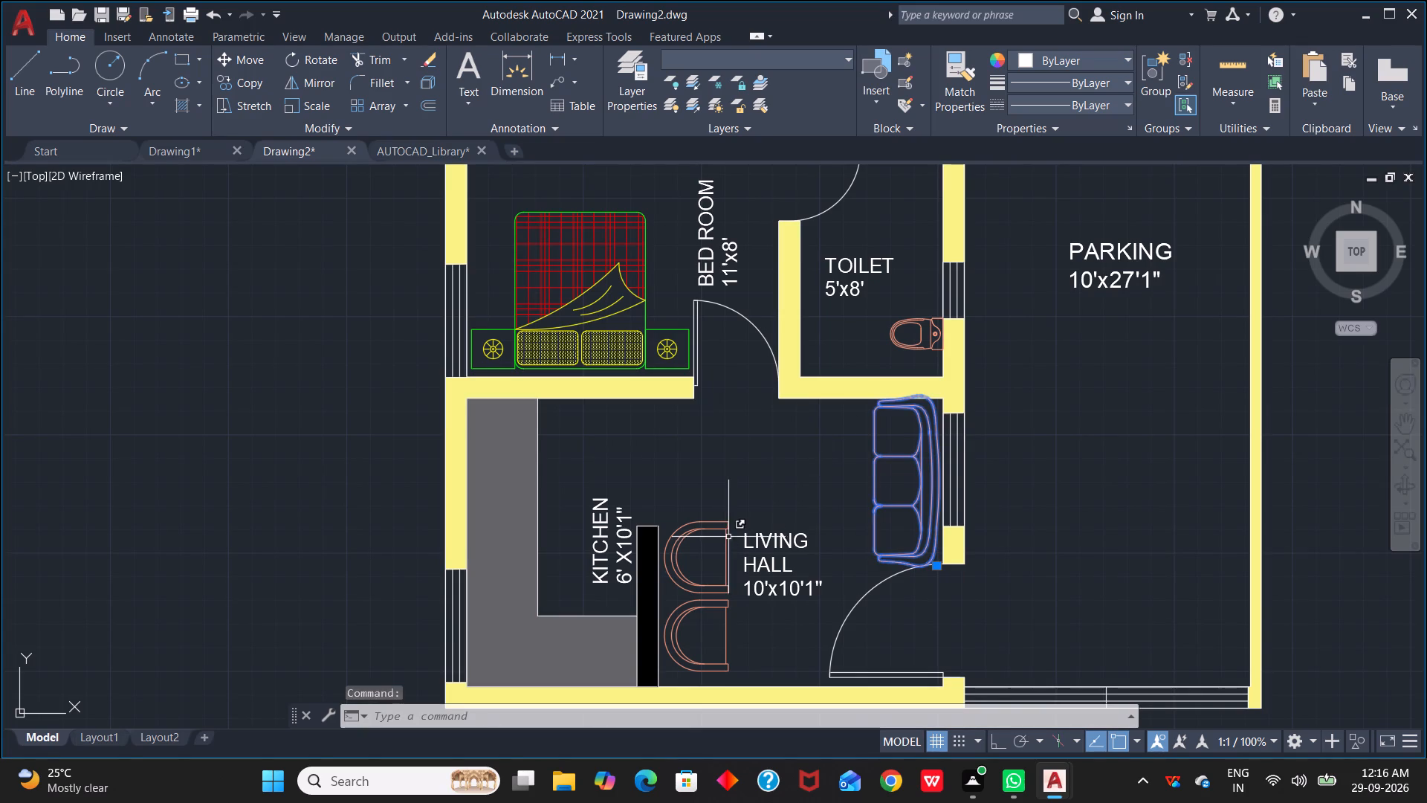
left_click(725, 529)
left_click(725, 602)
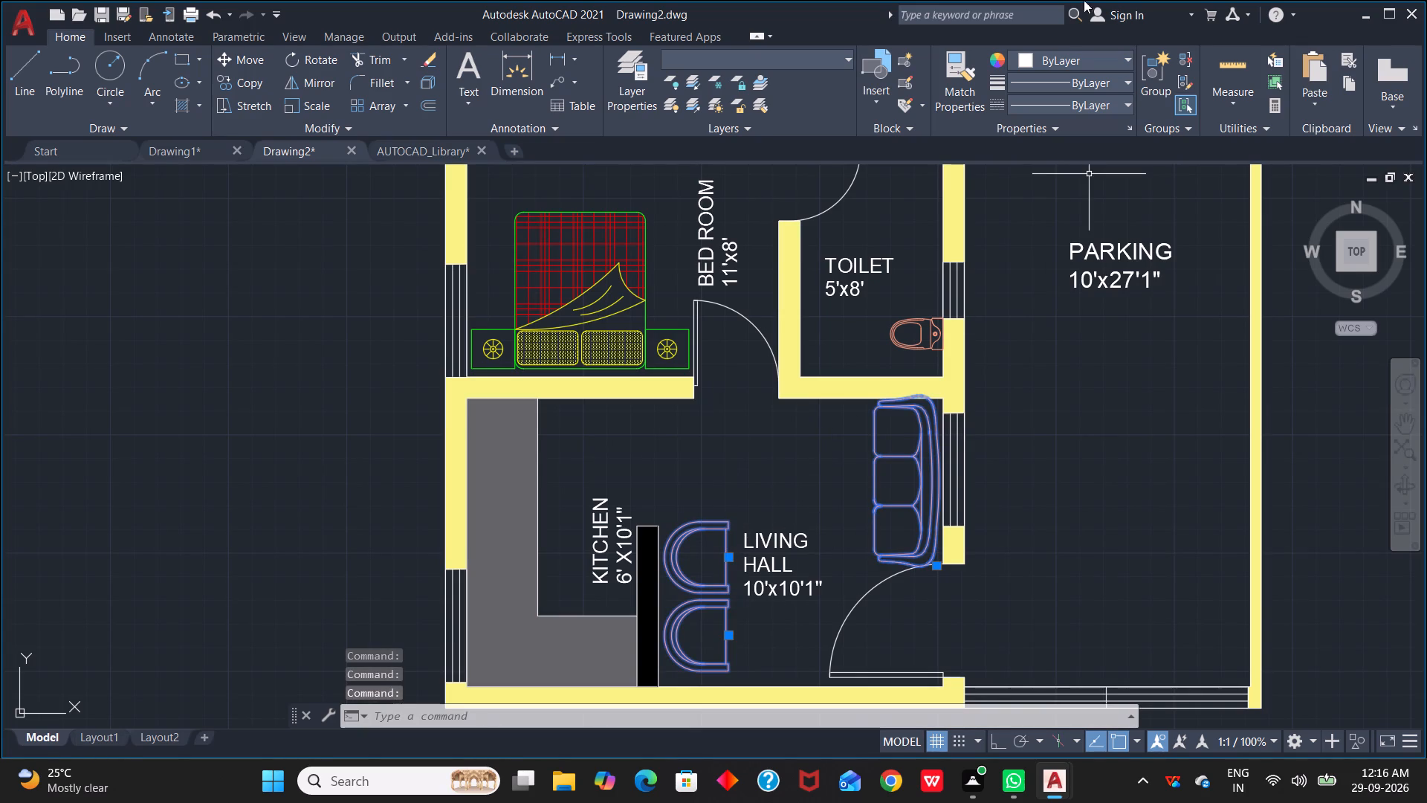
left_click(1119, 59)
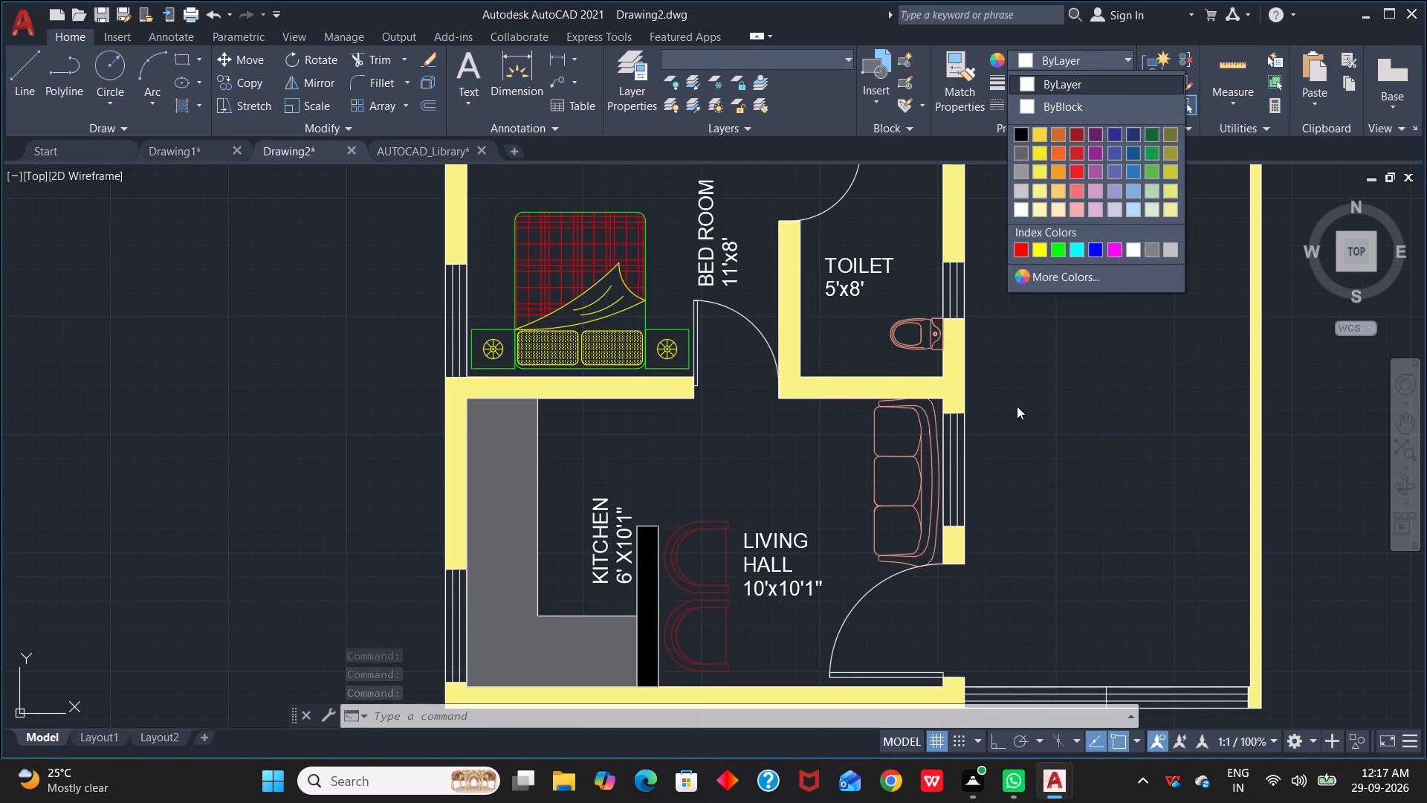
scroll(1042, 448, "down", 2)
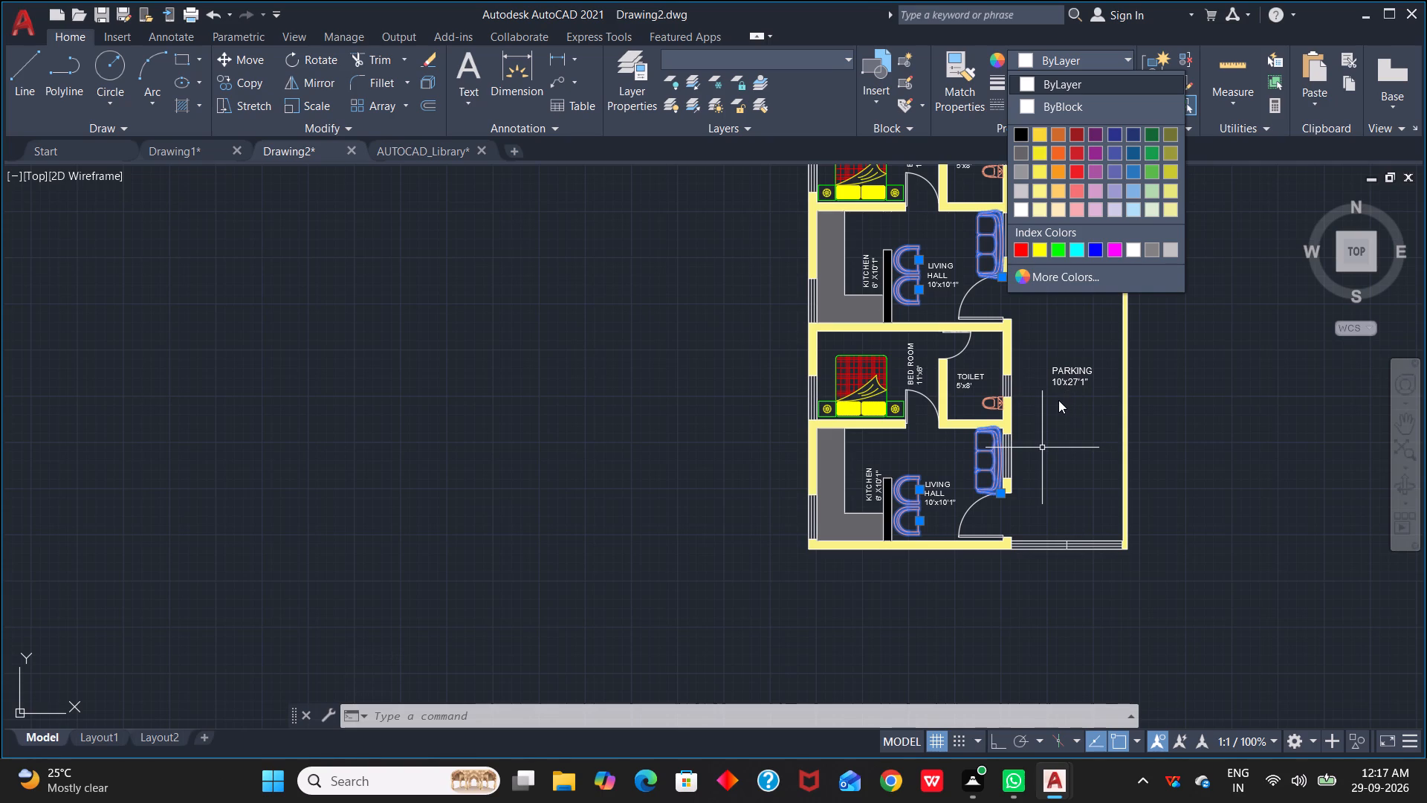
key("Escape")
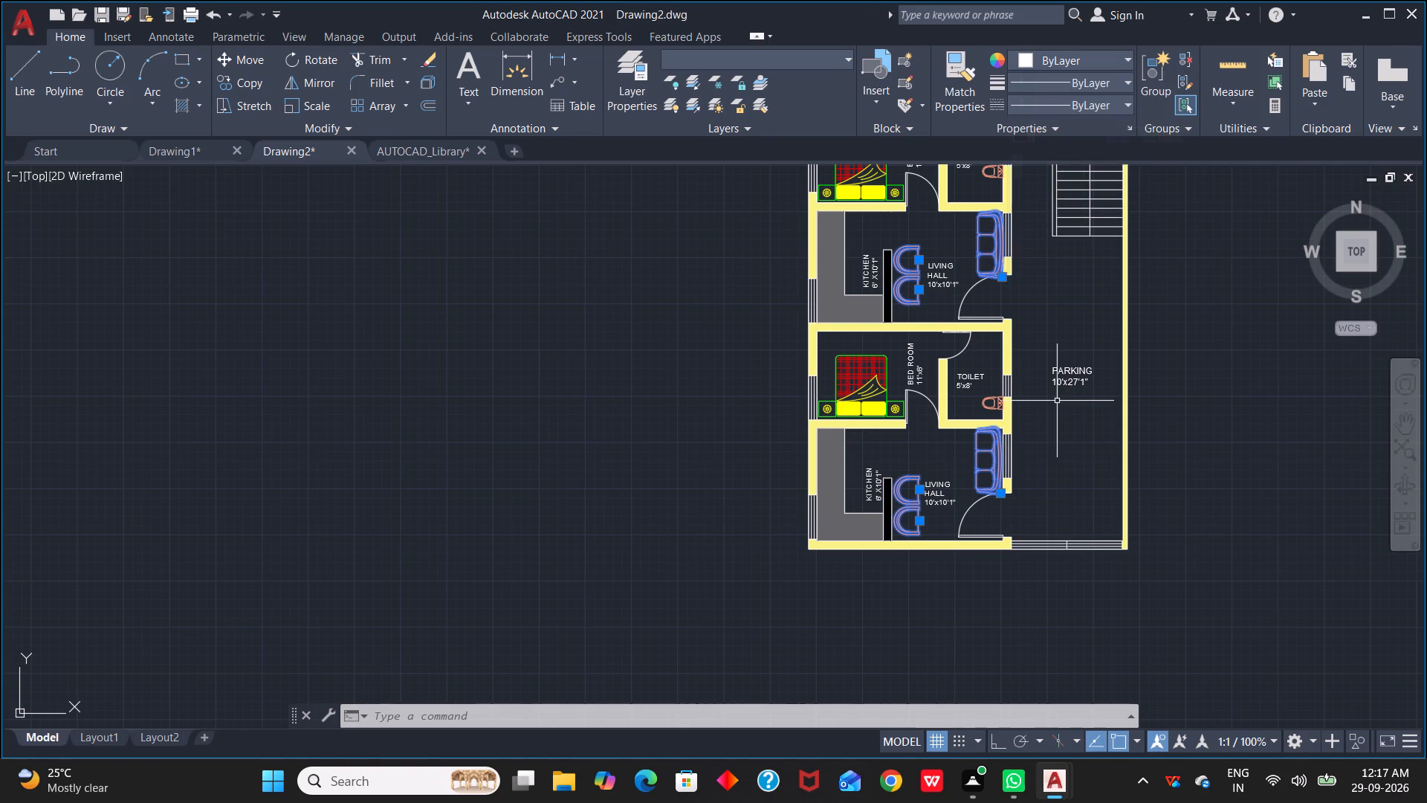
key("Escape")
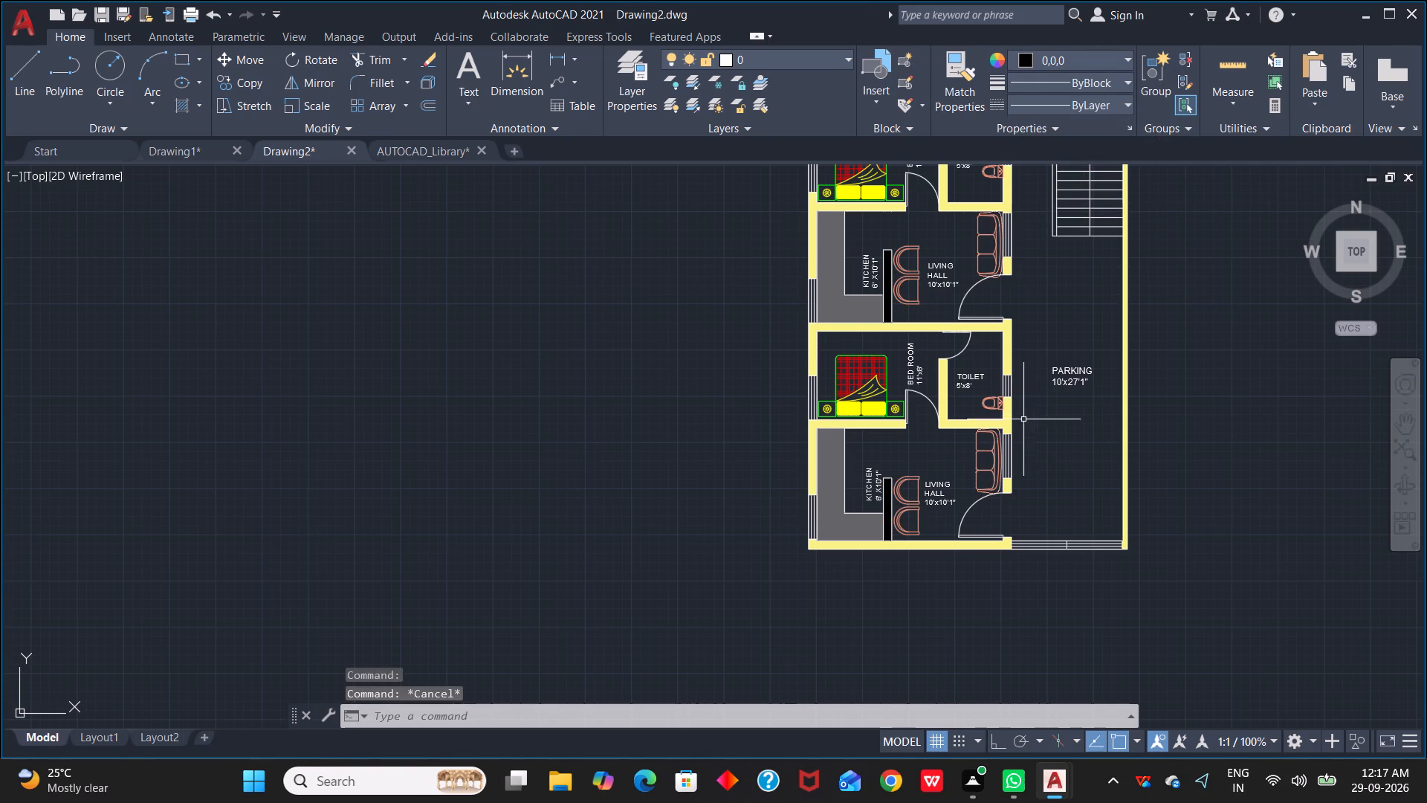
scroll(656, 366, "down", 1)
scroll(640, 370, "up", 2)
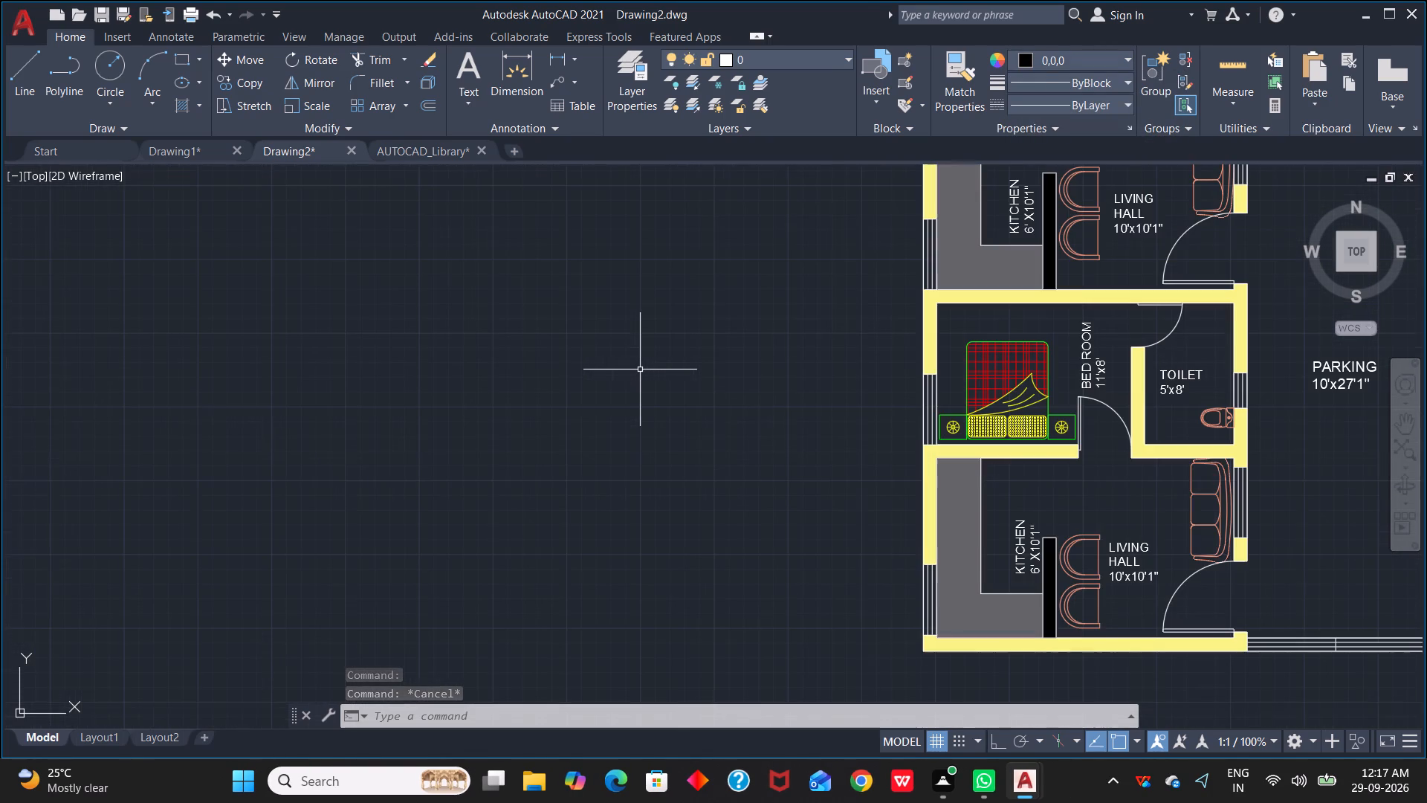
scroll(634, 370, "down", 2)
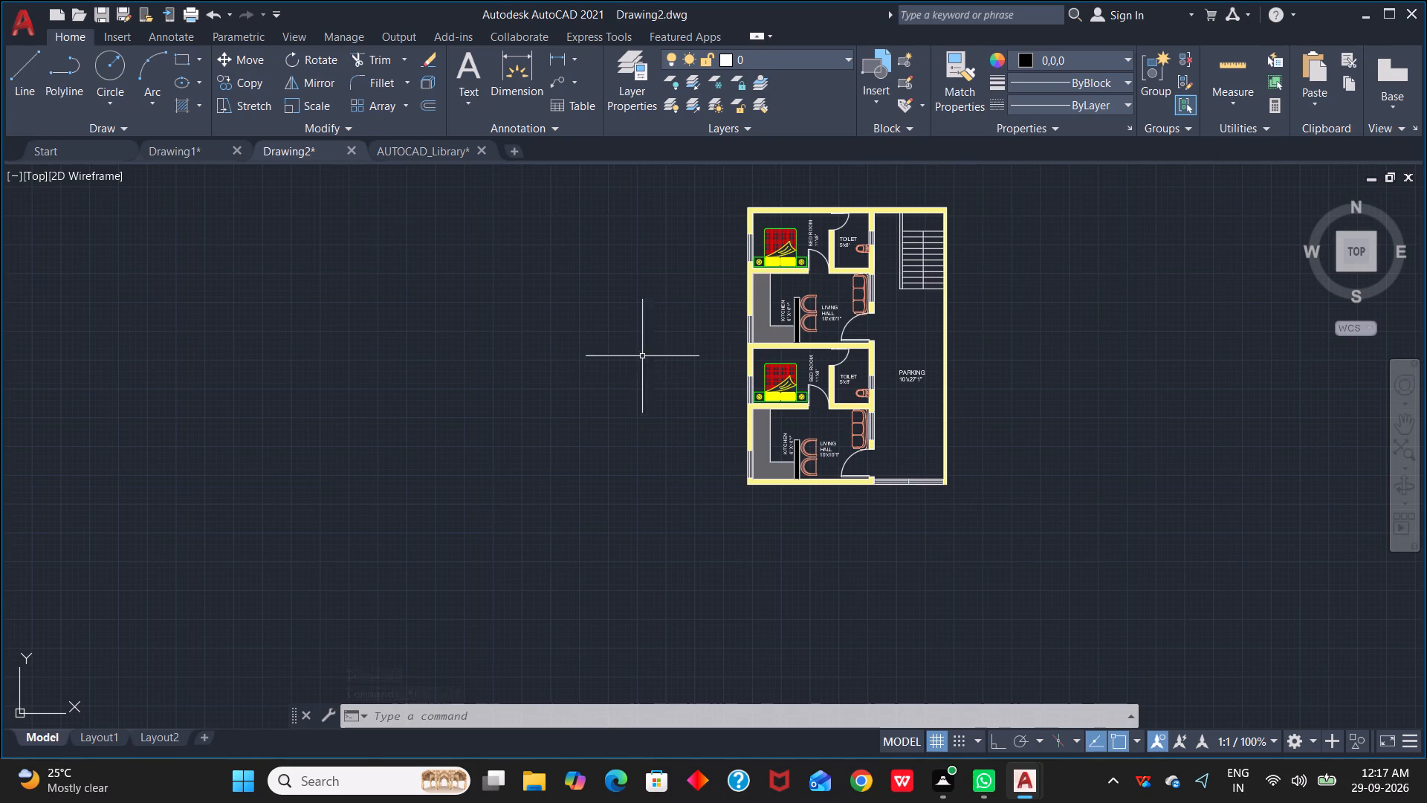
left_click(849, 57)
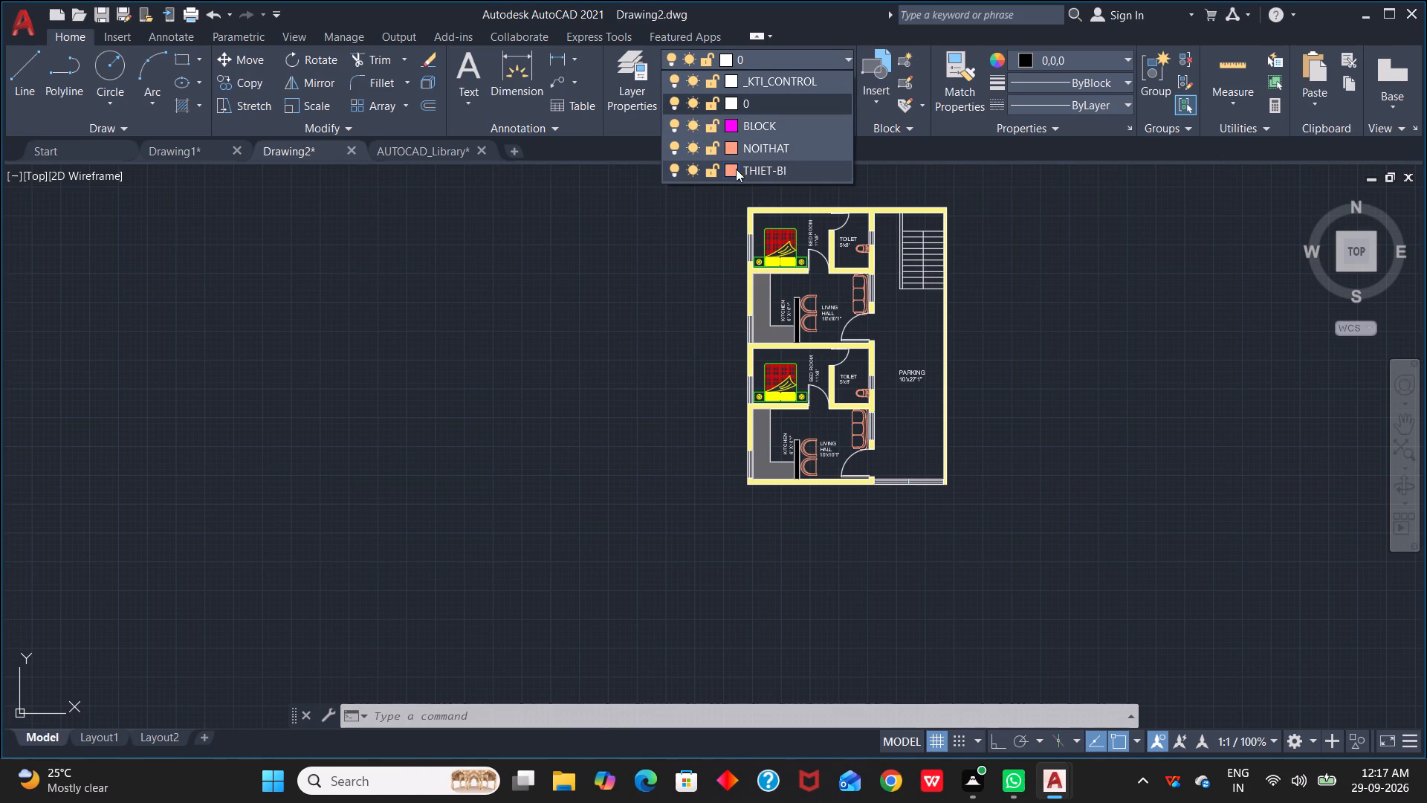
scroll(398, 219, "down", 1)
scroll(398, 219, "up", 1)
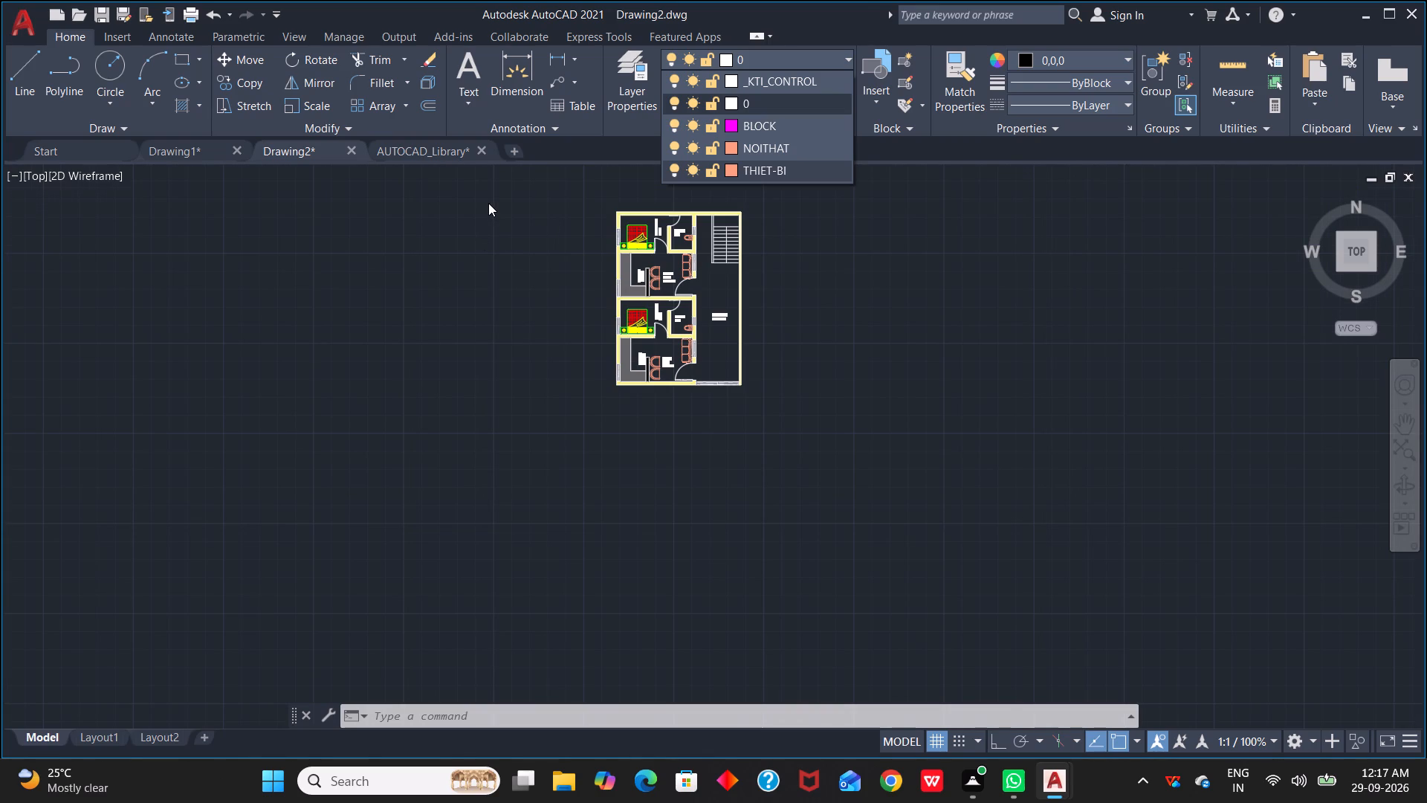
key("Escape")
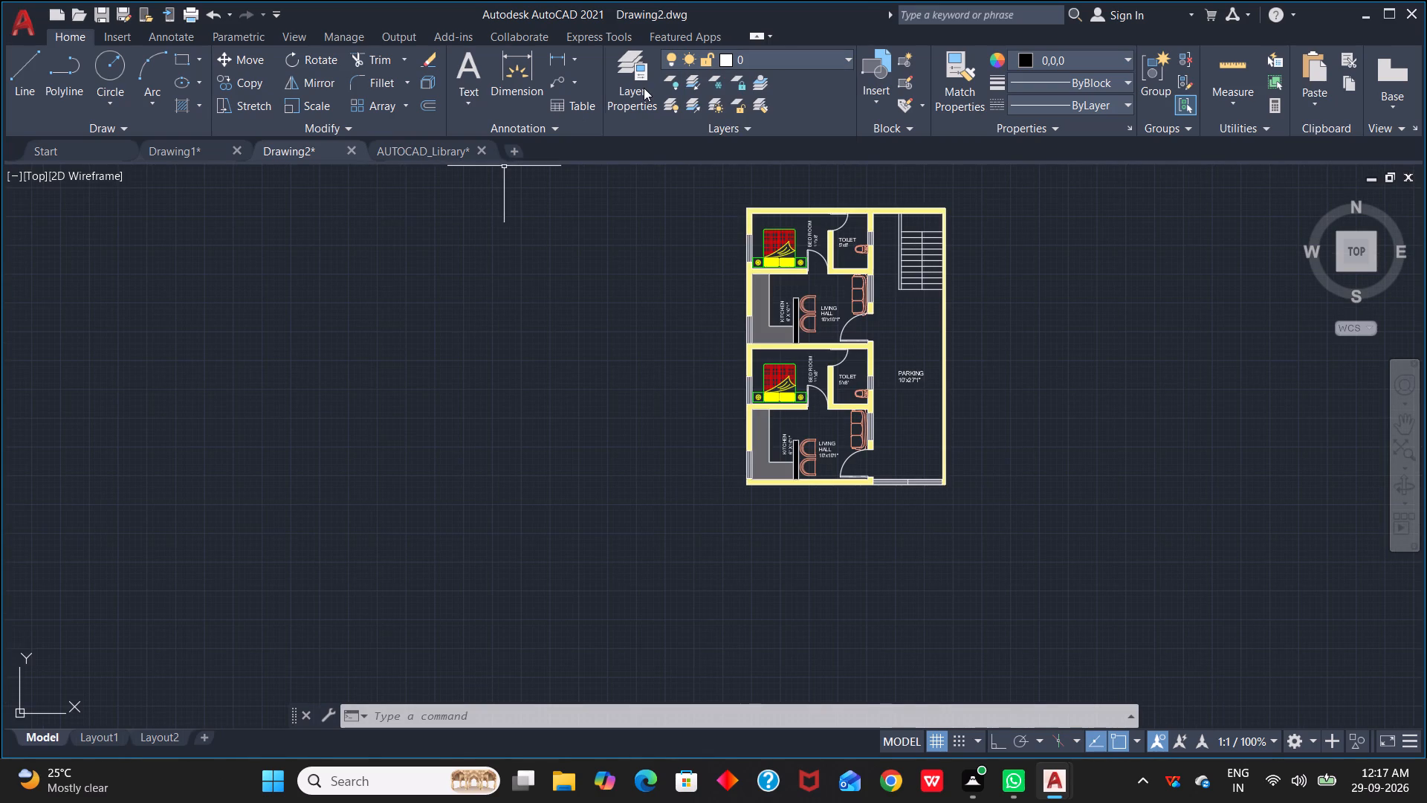
Create a new layer named FURNITURE in the layer properties.
left_click(642, 88)
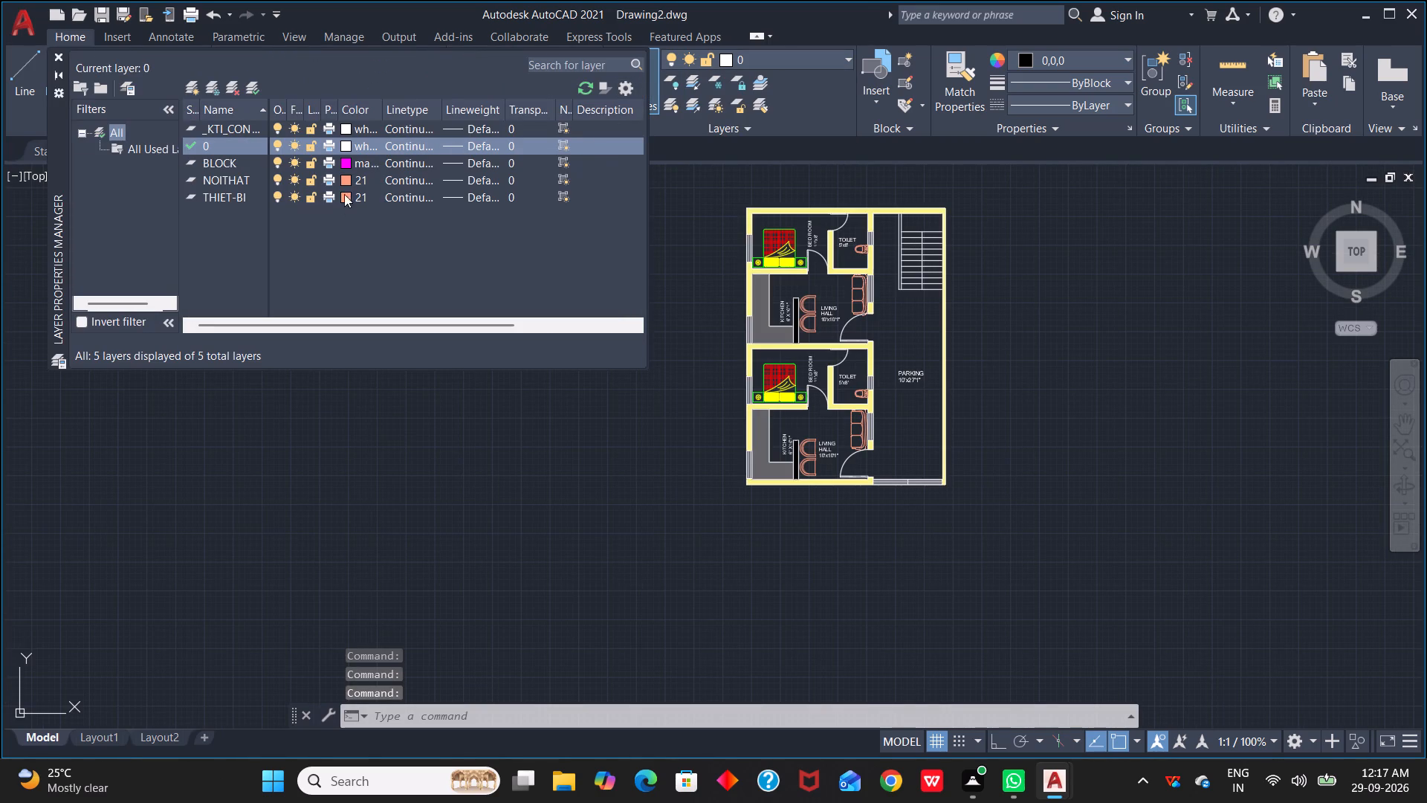
left_click(200, 88)
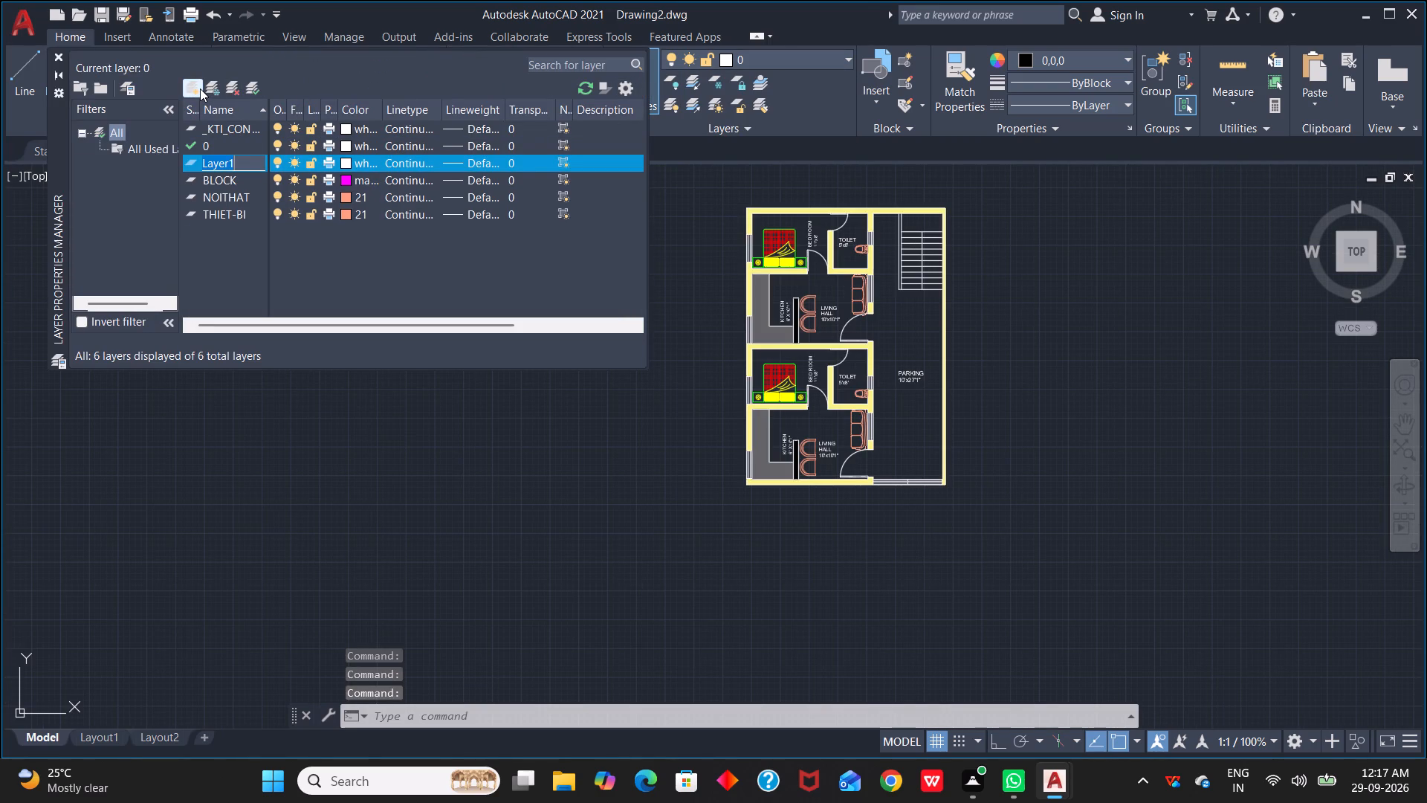
key("BackSpace")
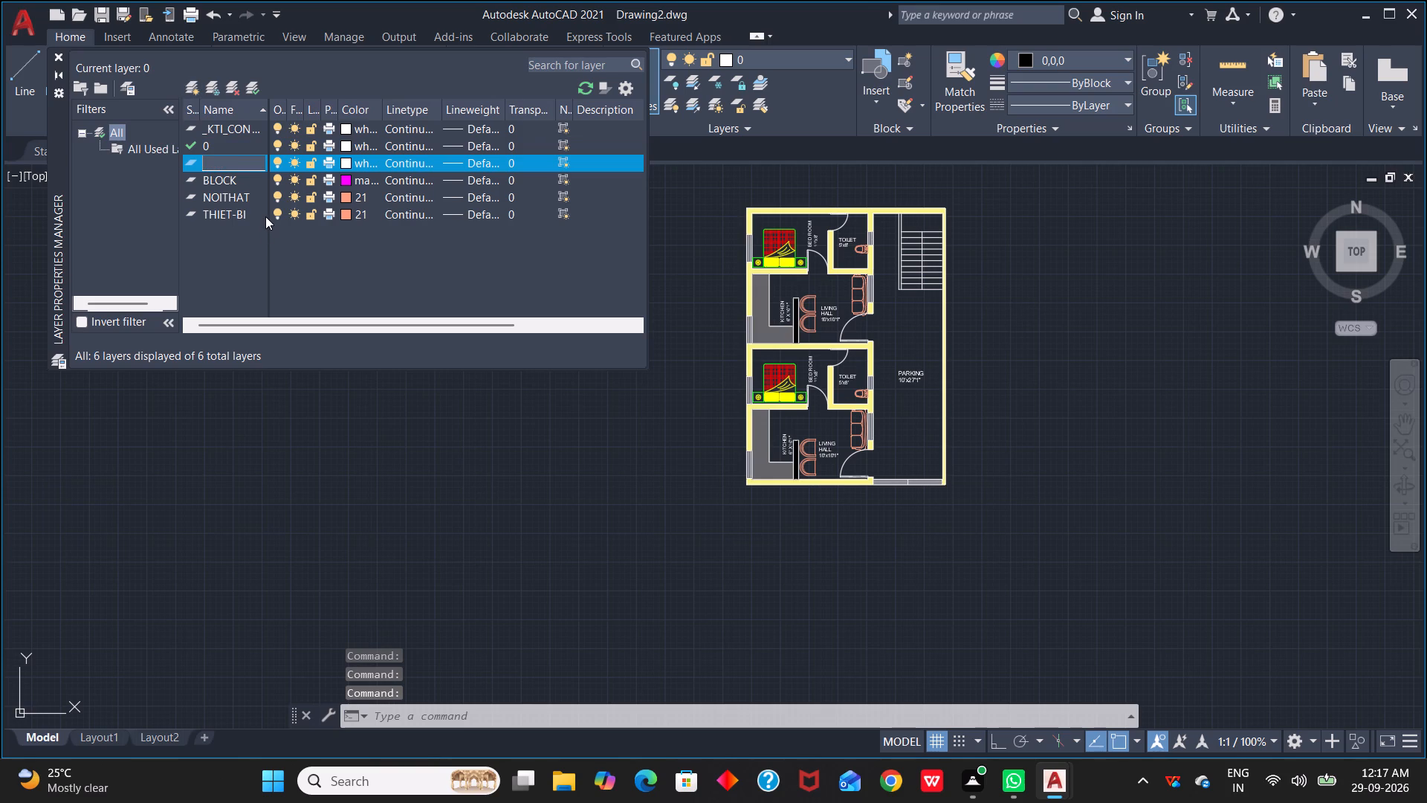
key("f")
key("u")
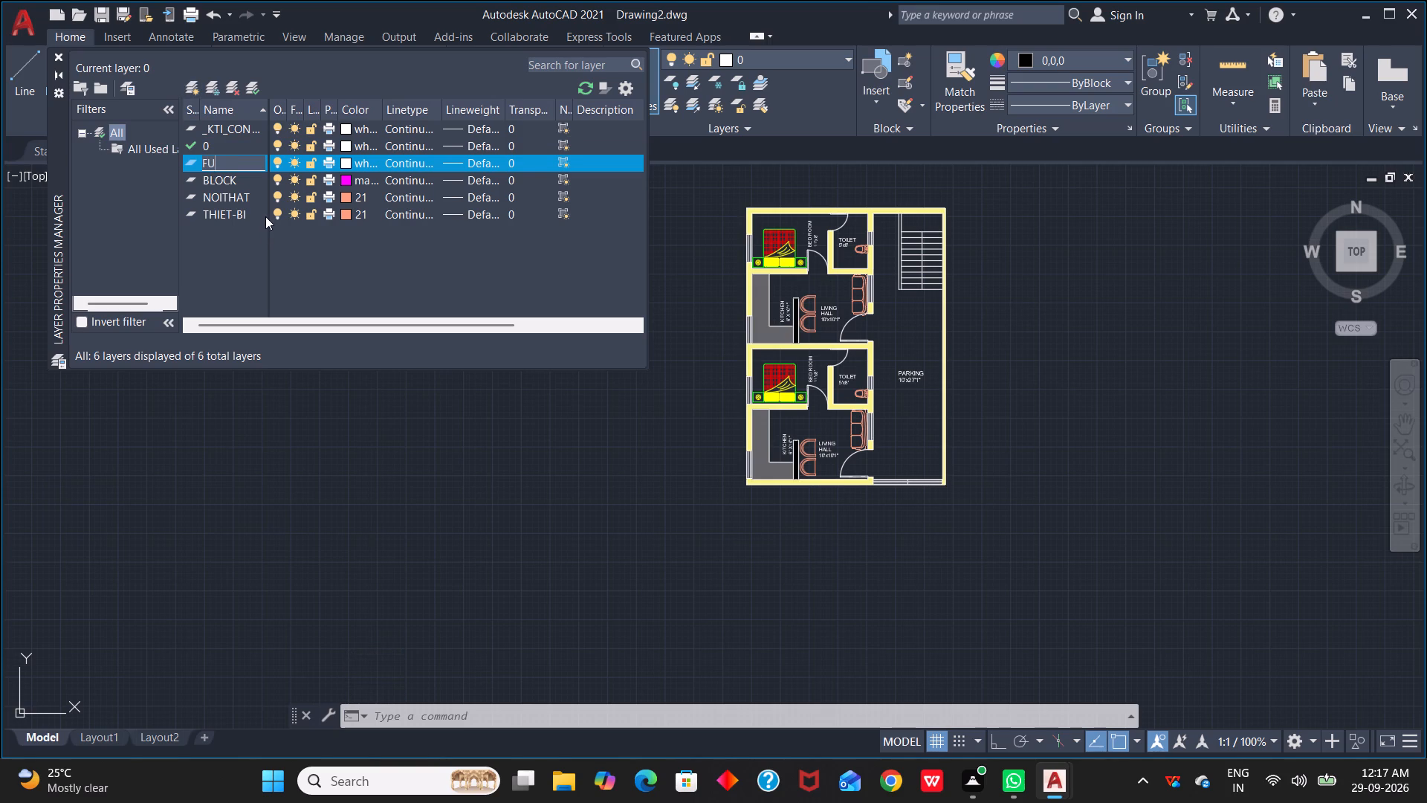
key("r")
type("NITURE")
key("Return")
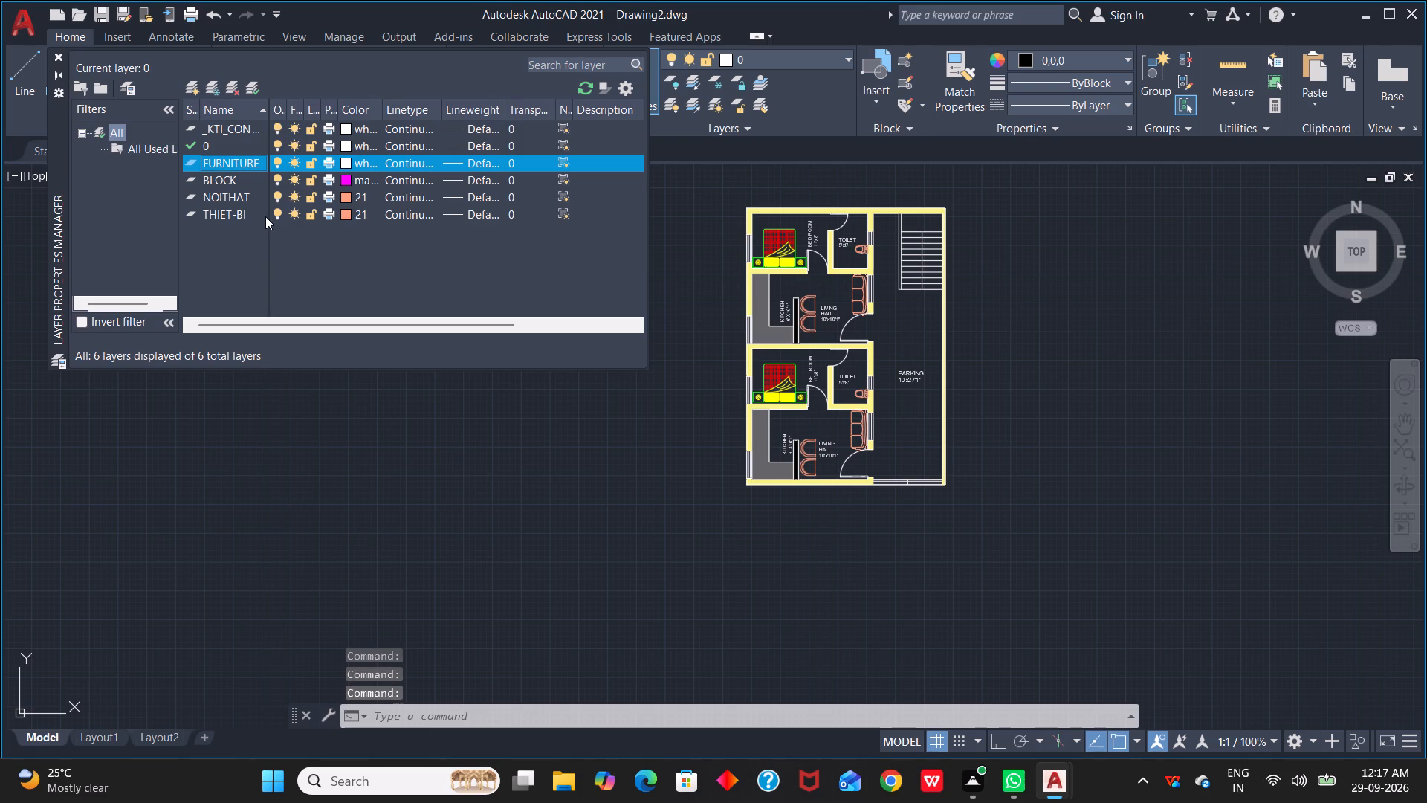
Set the FURNITURE layer's colour to index colour 24, a dark reddish brown.
left_click(654, 505)
left_click(347, 159)
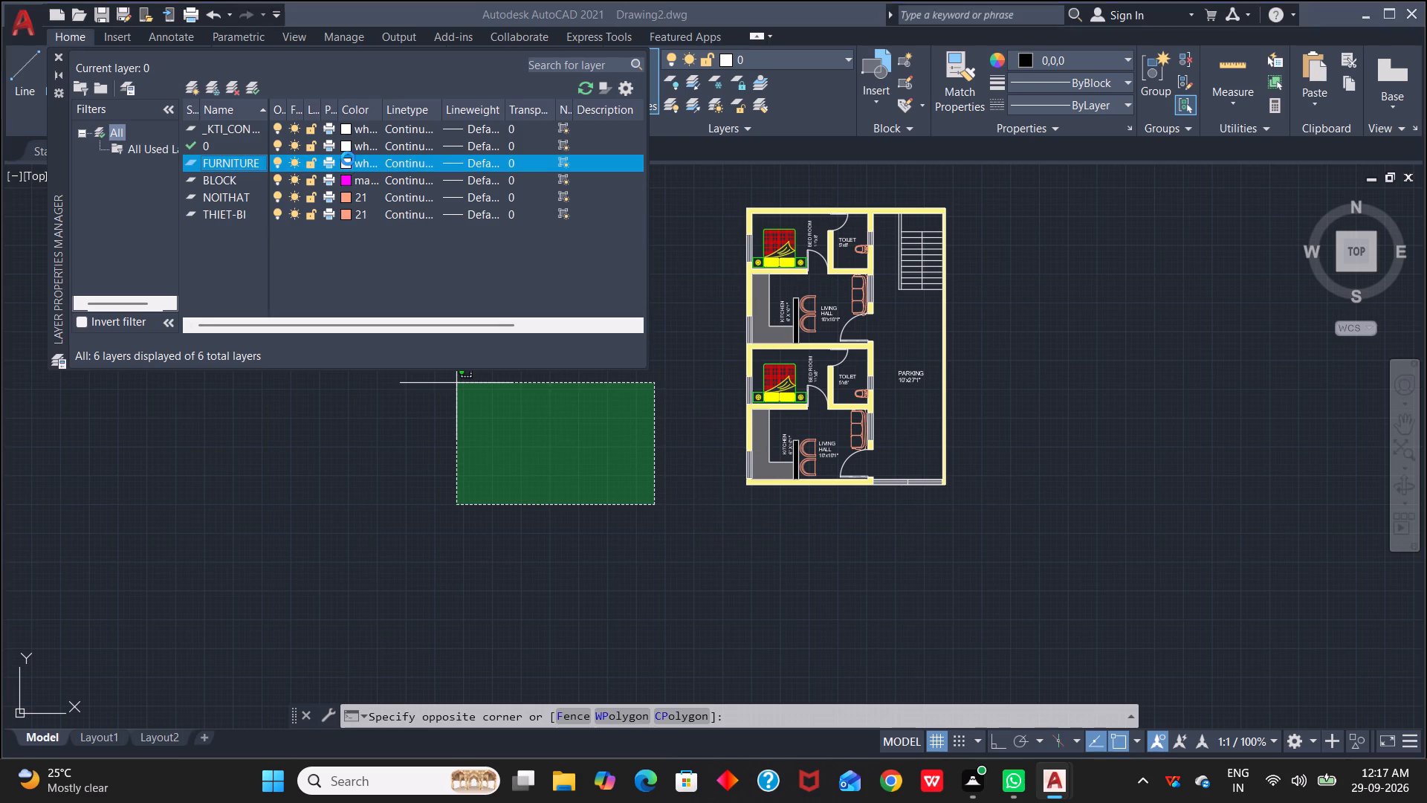
left_click(853, 281)
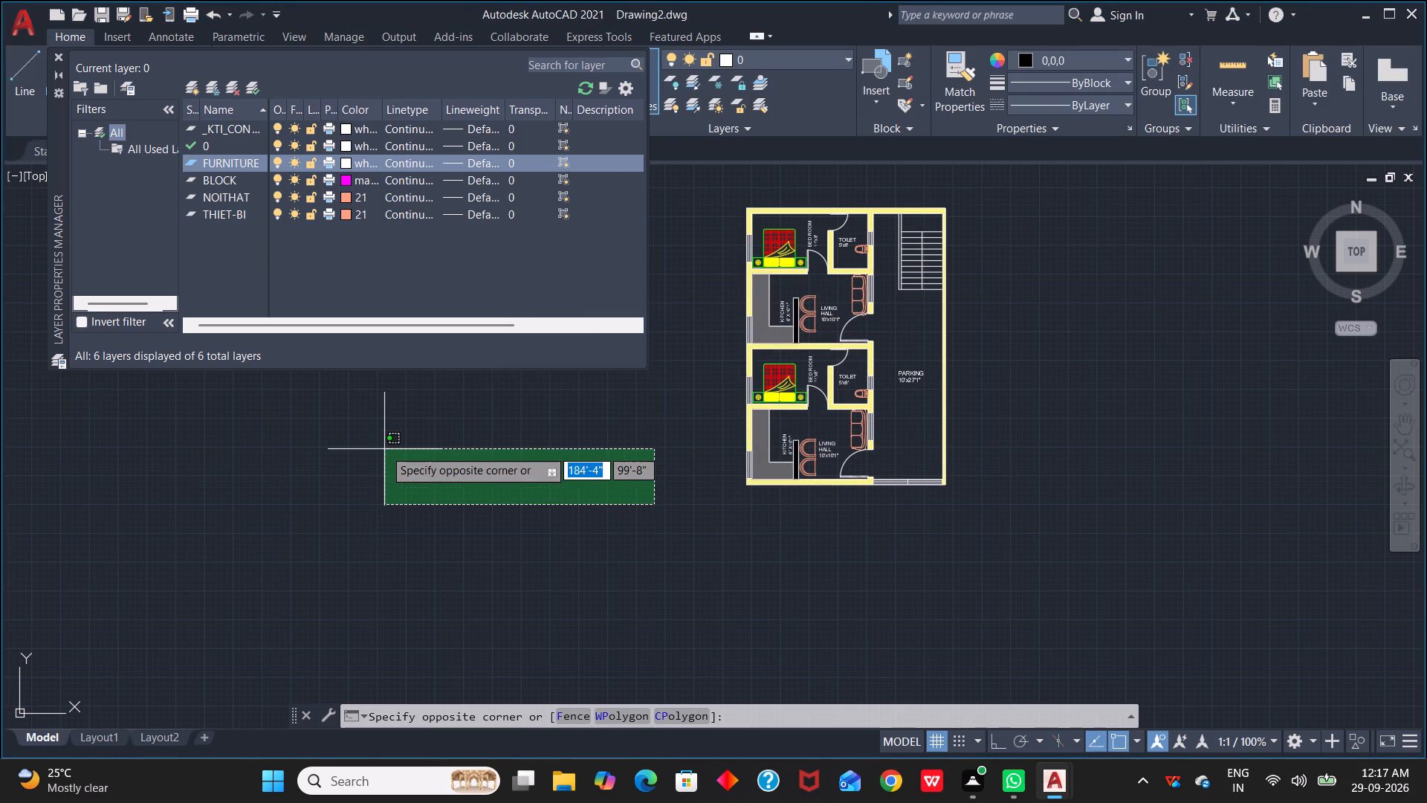
key("Escape")
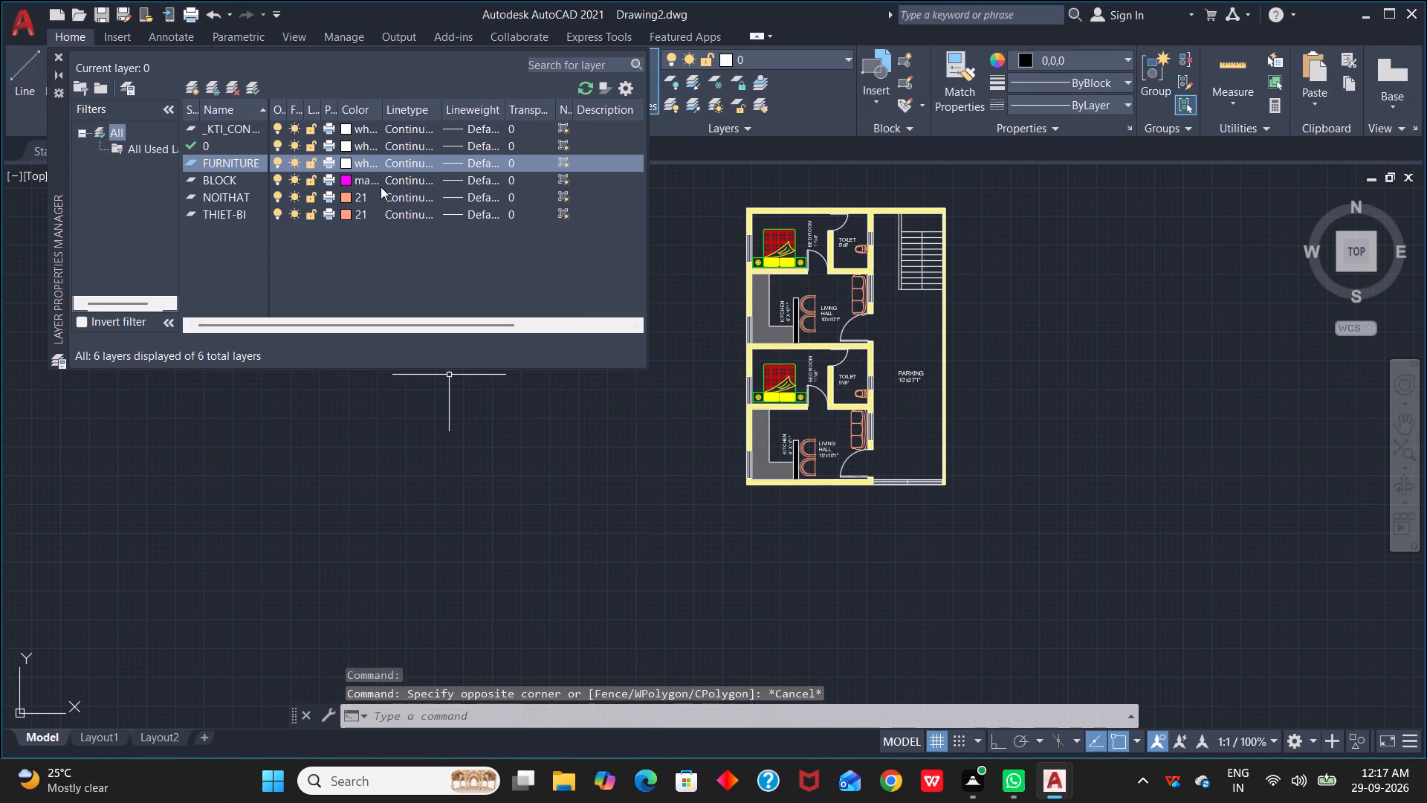
left_click(348, 163)
left_click(348, 164)
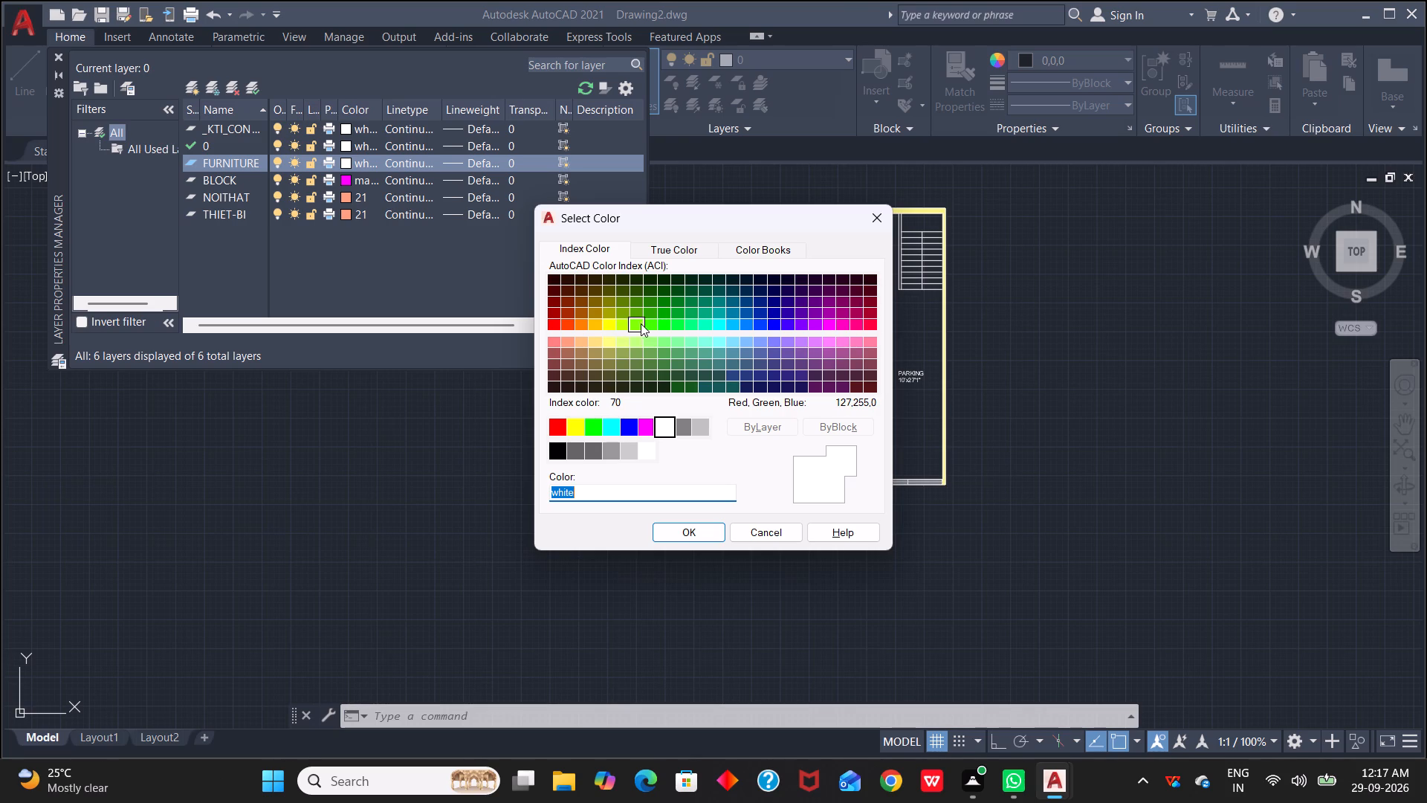
left_click(566, 304)
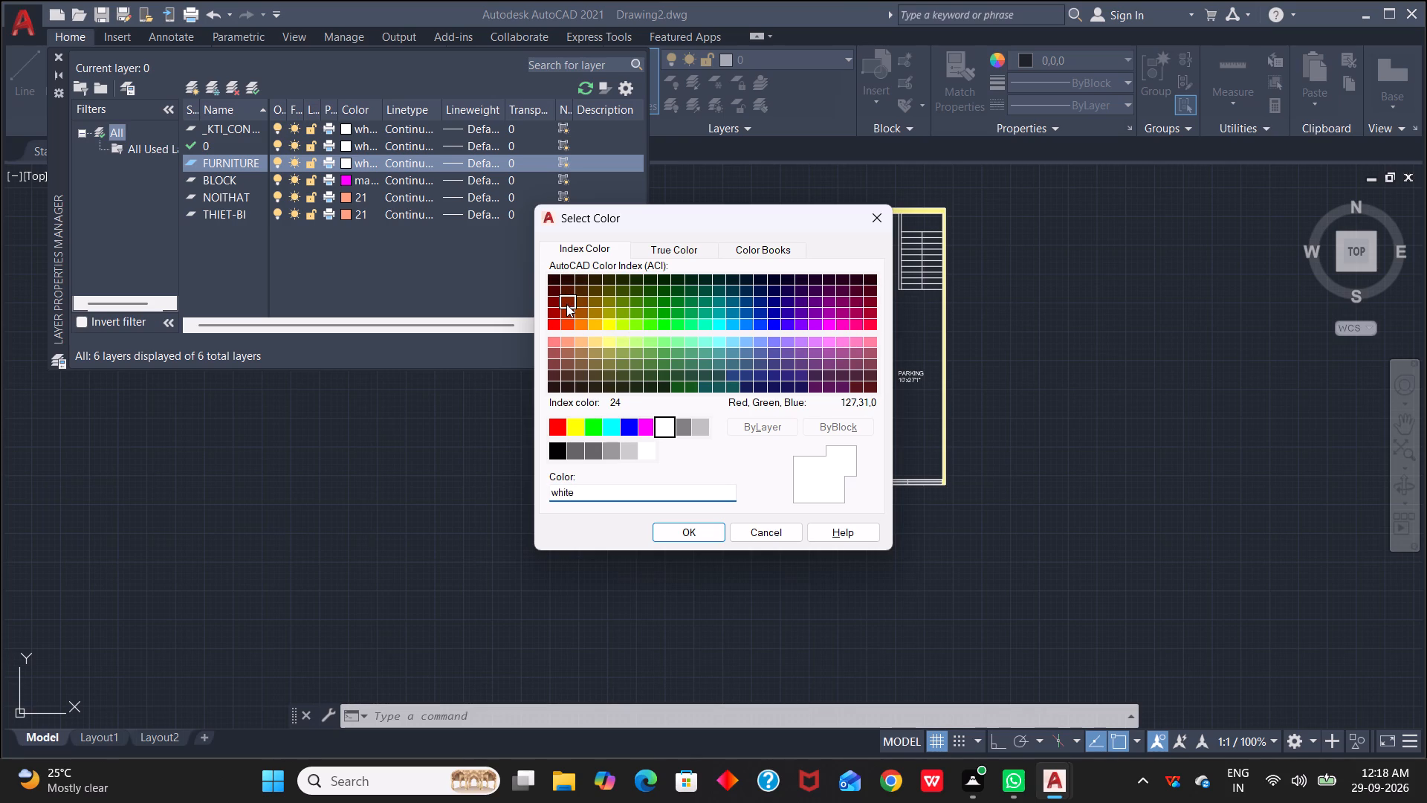
left_click(682, 544)
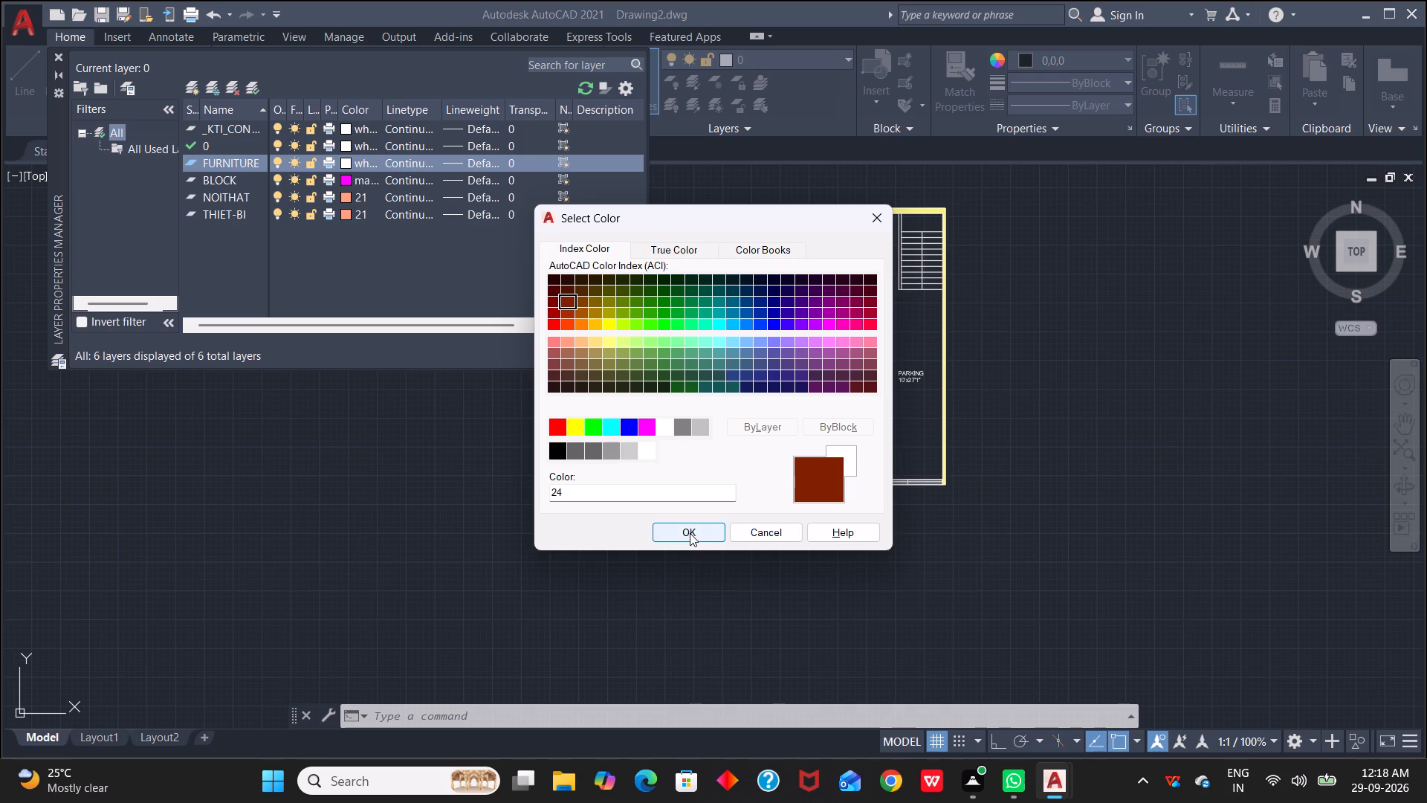
left_click(691, 536)
Move the sofas and chairs in both living halls and both toilet fixtures to the FURNITURE layer, and close the layer properties.
left_click(862, 442)
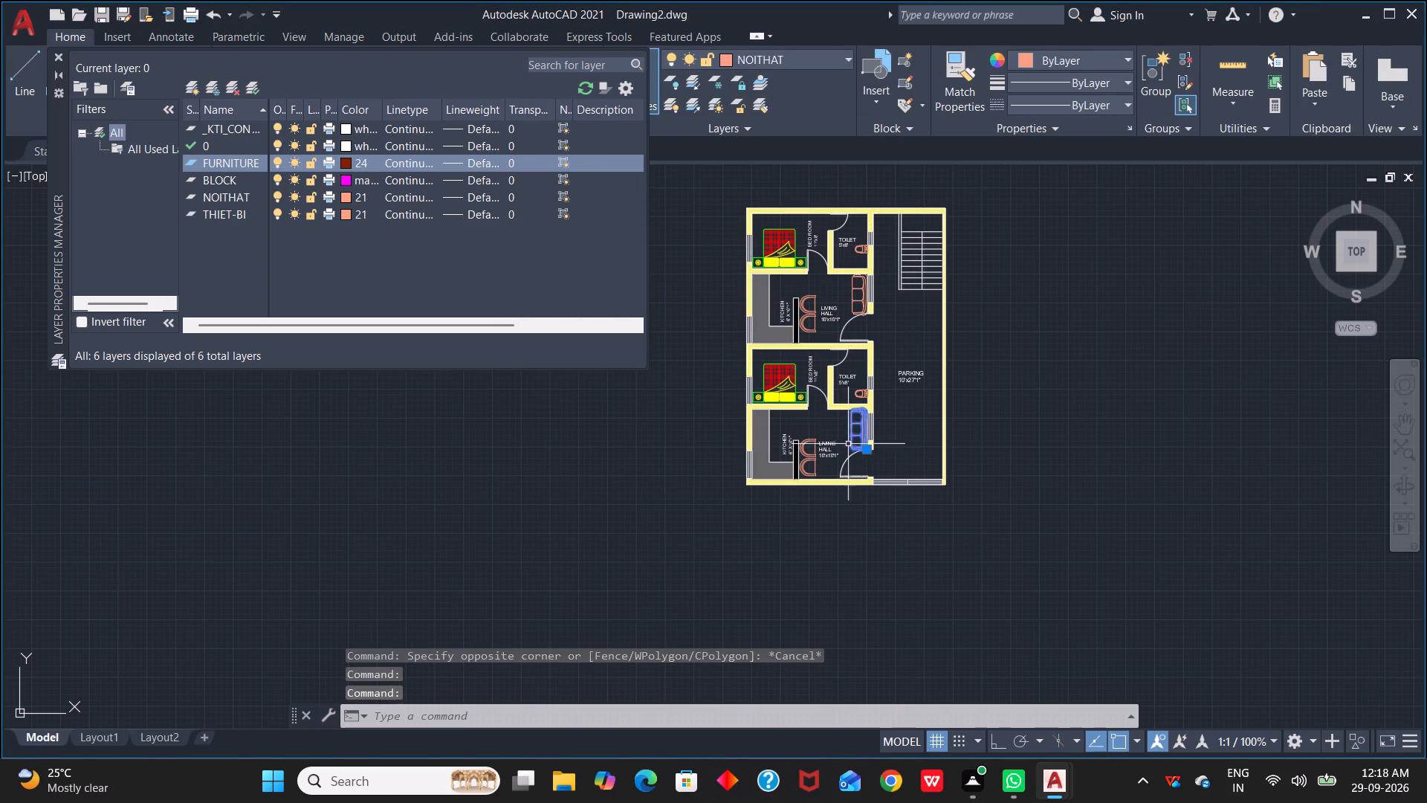
left_click(809, 462)
left_click(803, 444)
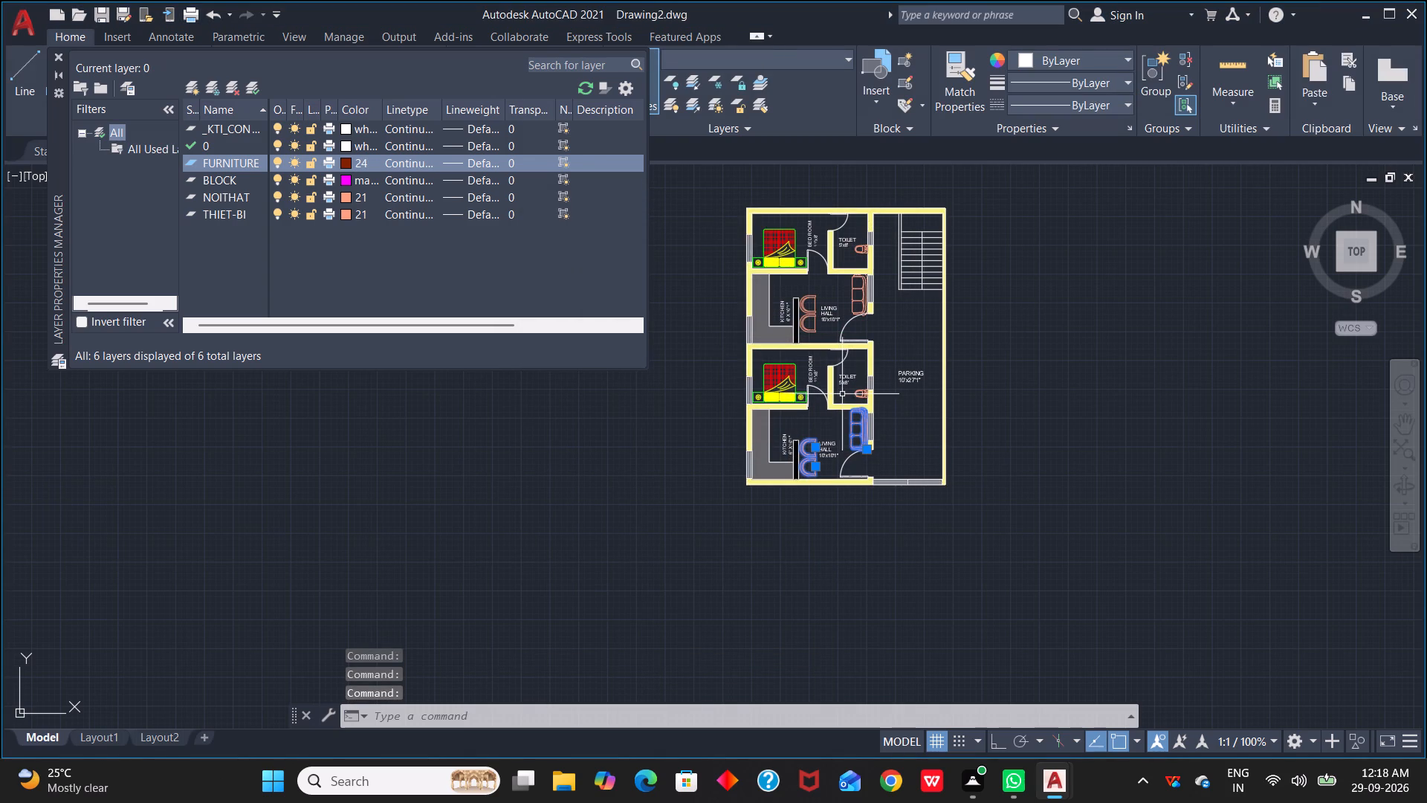
left_click(863, 393)
left_click(855, 302)
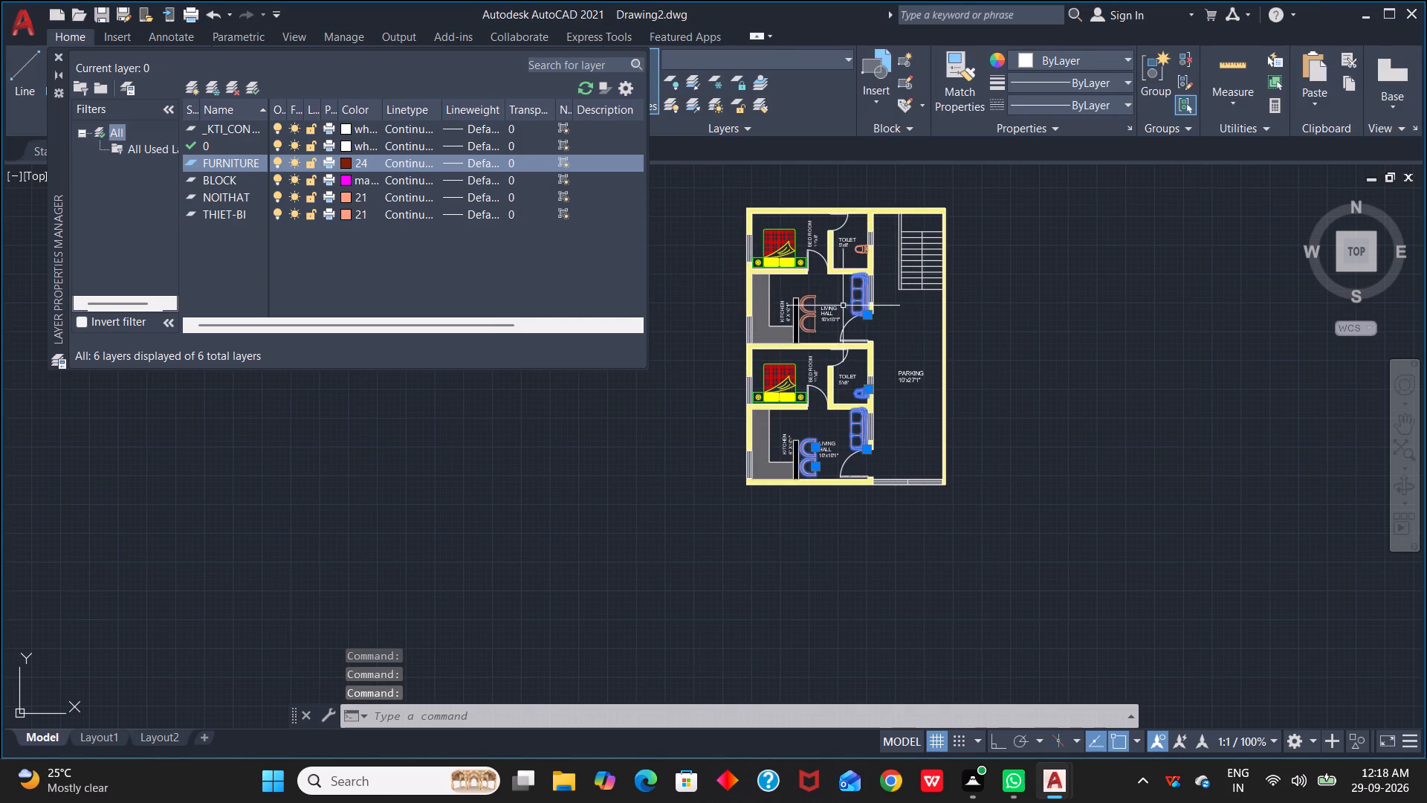
left_click(806, 330)
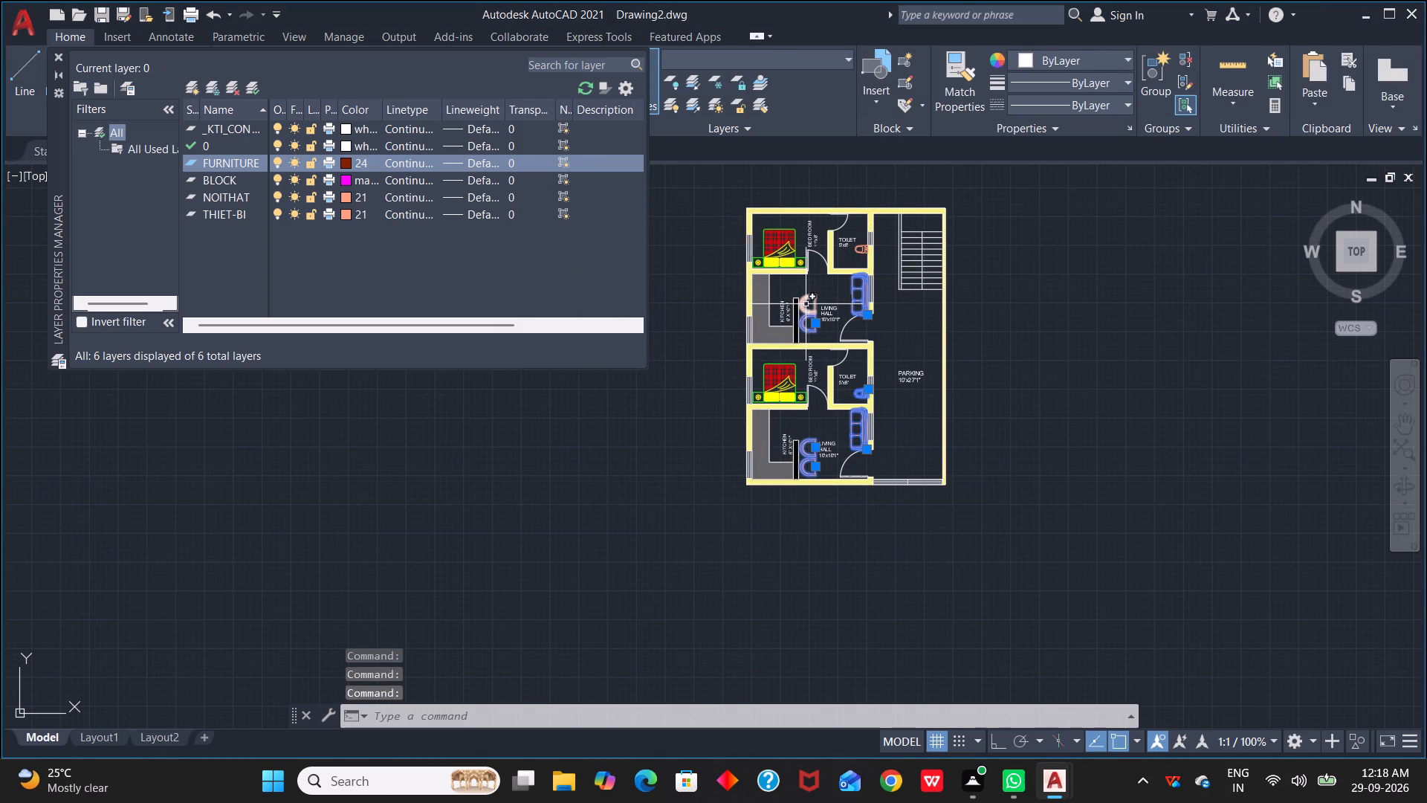
left_click(806, 304)
left_click(859, 249)
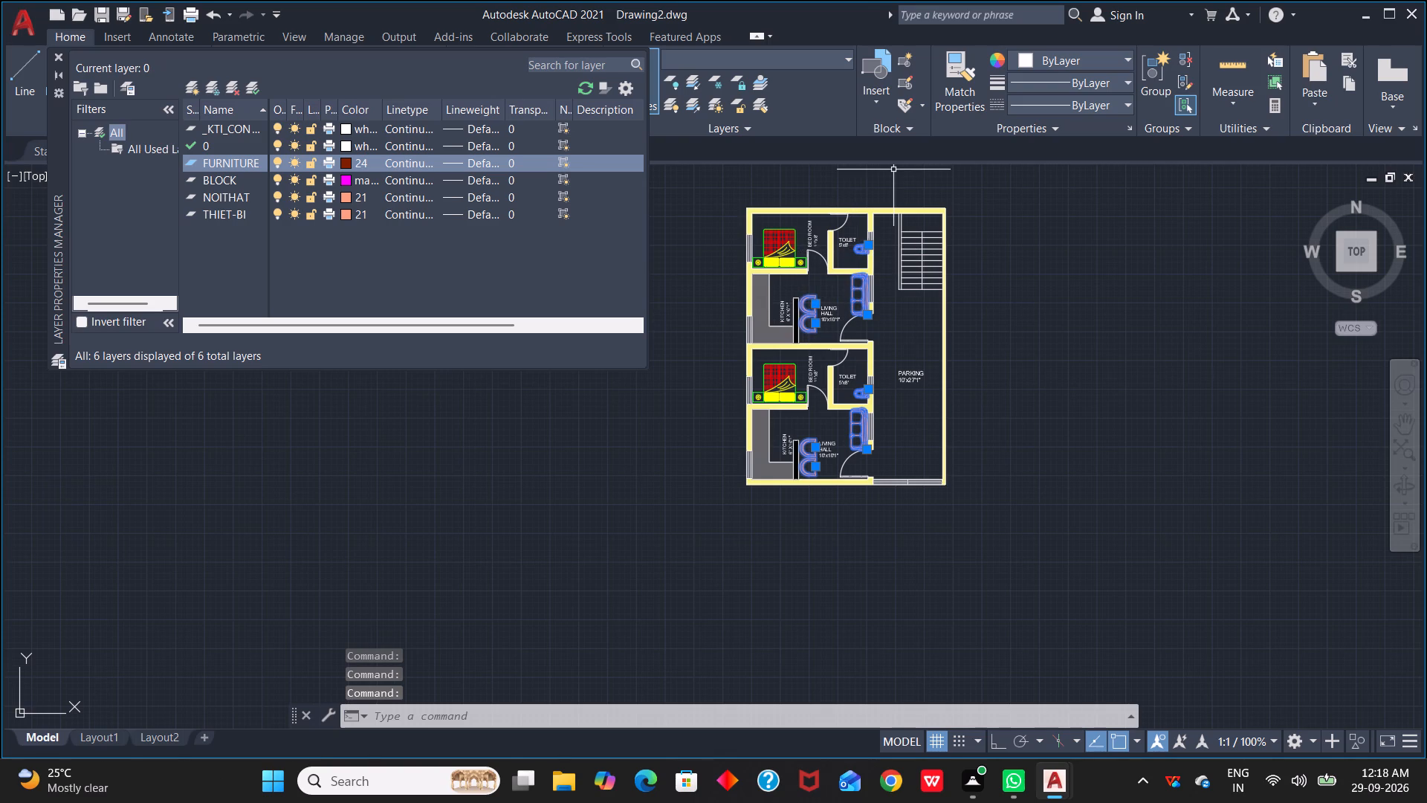
left_click(847, 57)
left_click(774, 154)
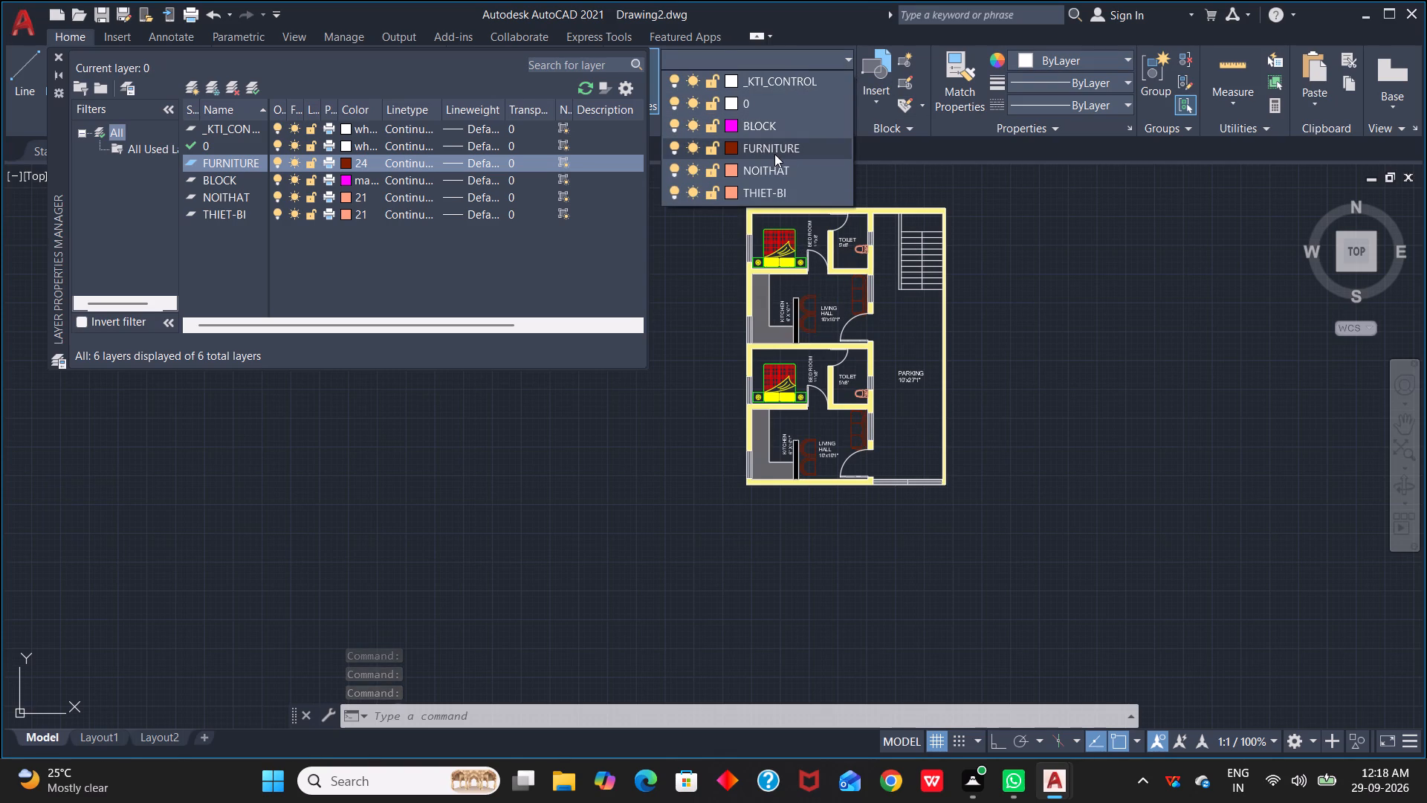
key("Escape")
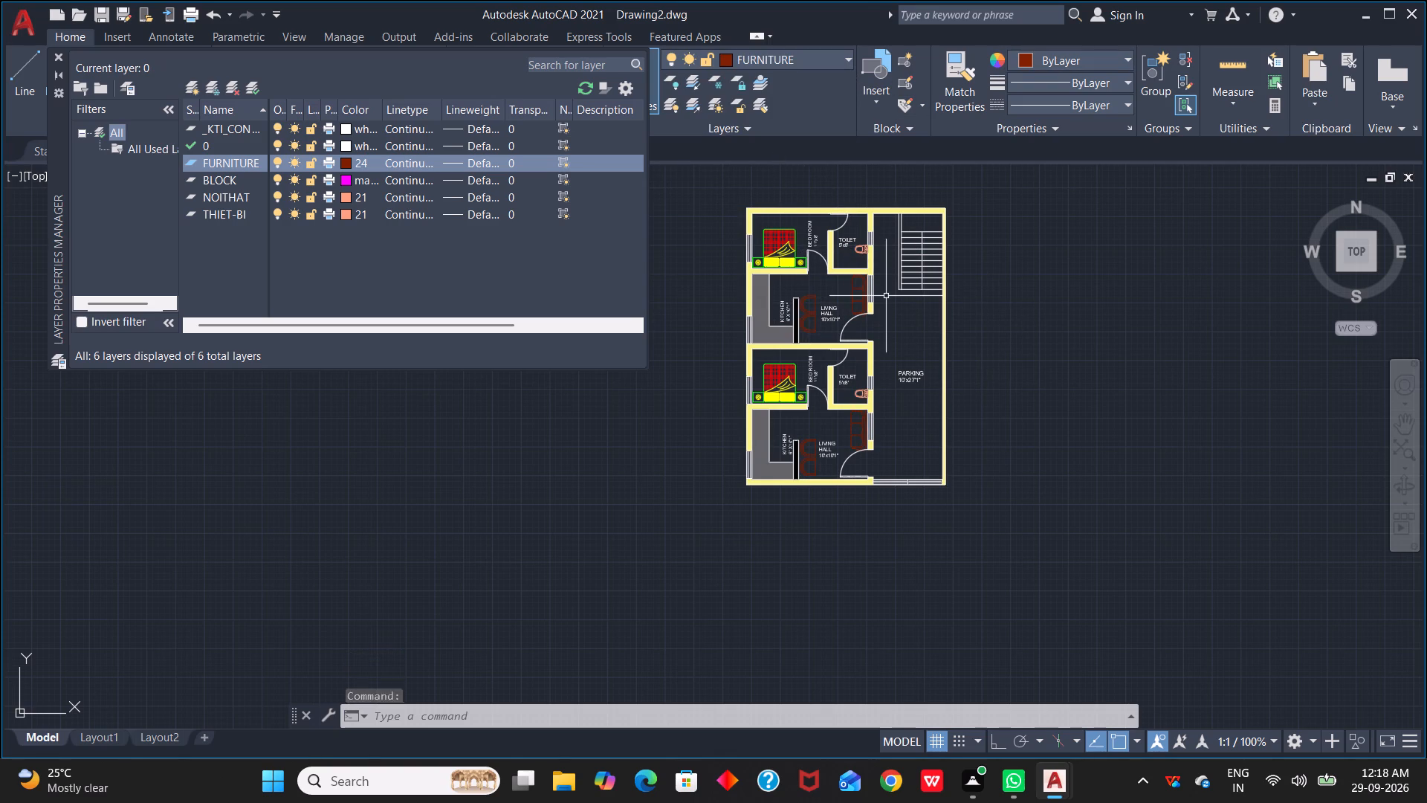
scroll(974, 338, "up", 1)
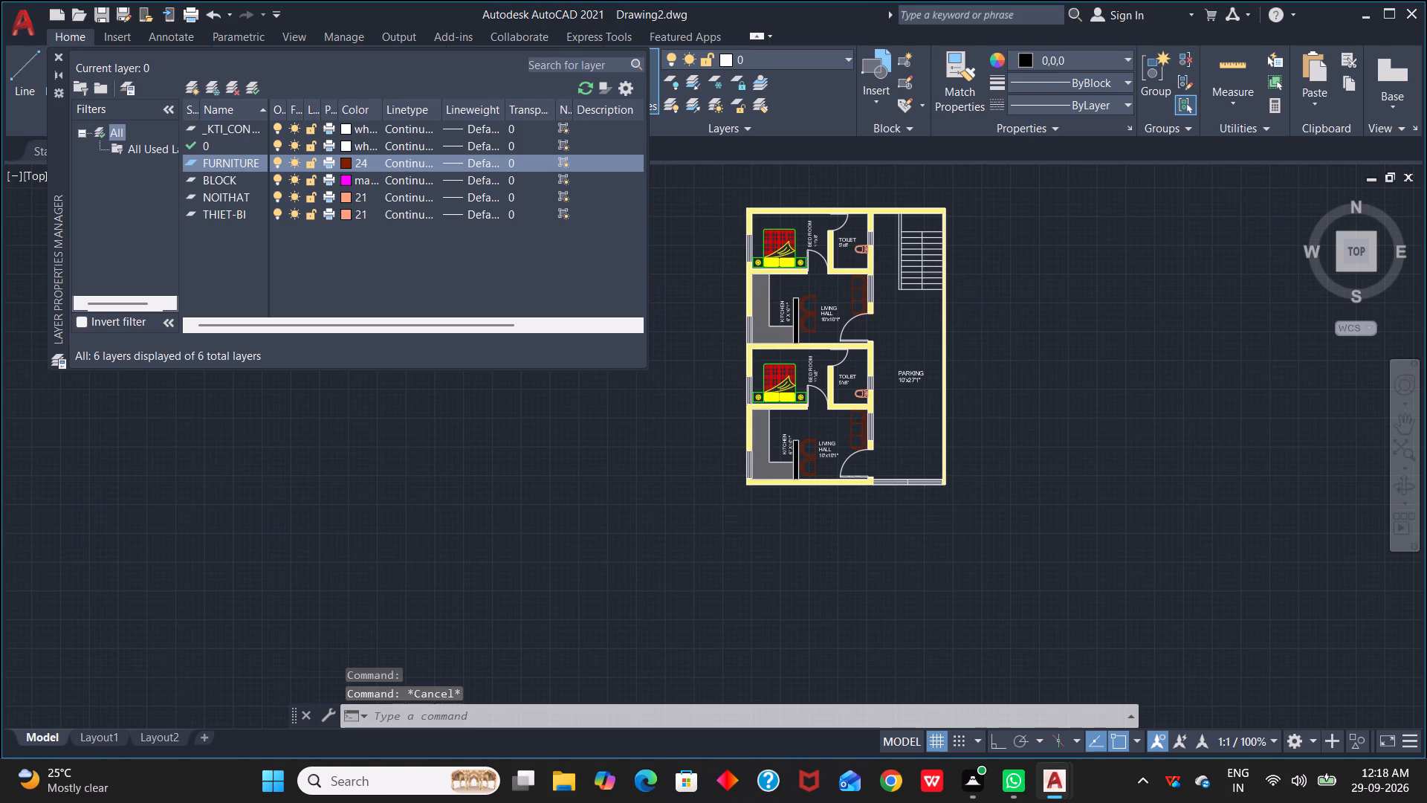
scroll(974, 338, "down", 1)
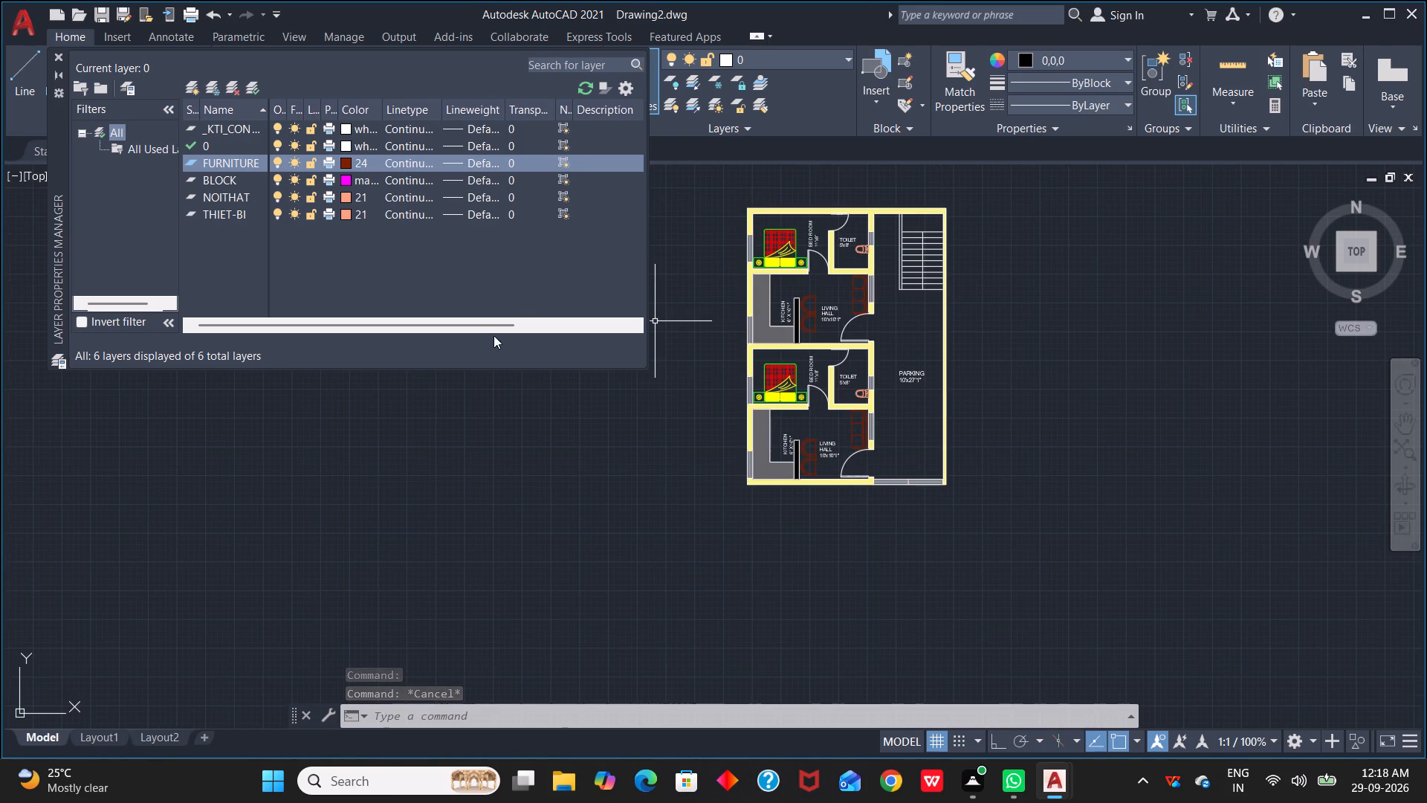
left_click(59, 57)
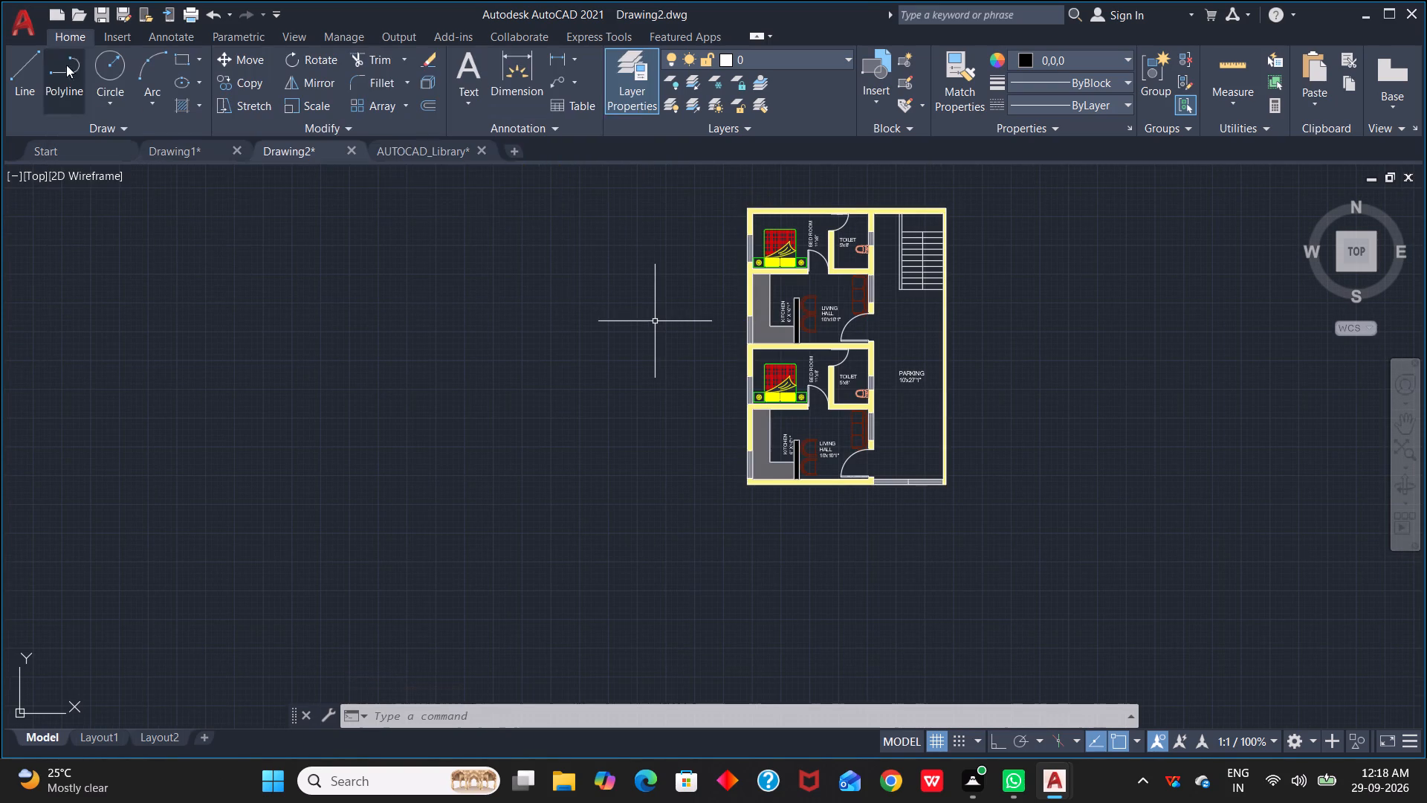
Create a new layer named DOOR&WINDOW in the layer properties.
scroll(971, 425, "up", 1)
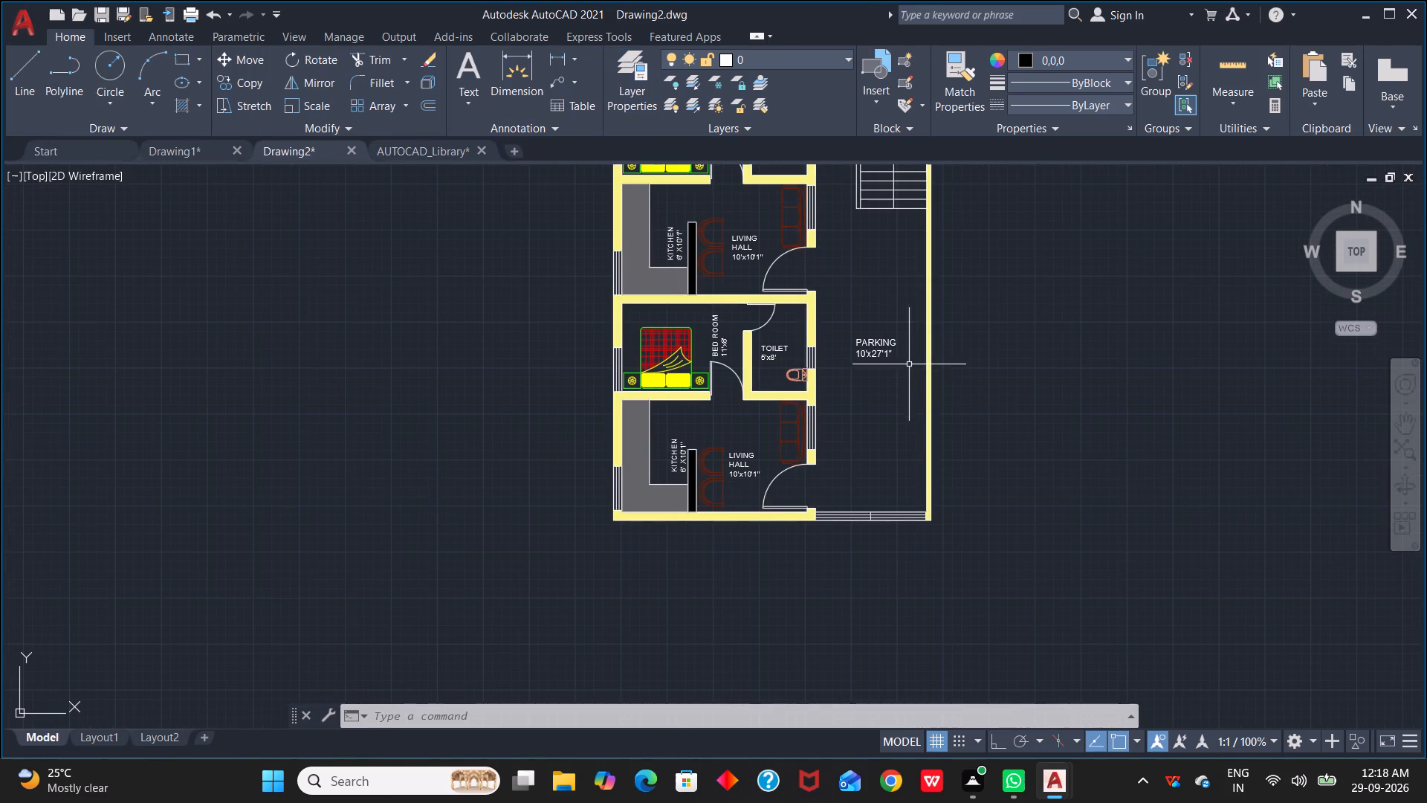
middle_click_drag(906, 361, 1007, 460)
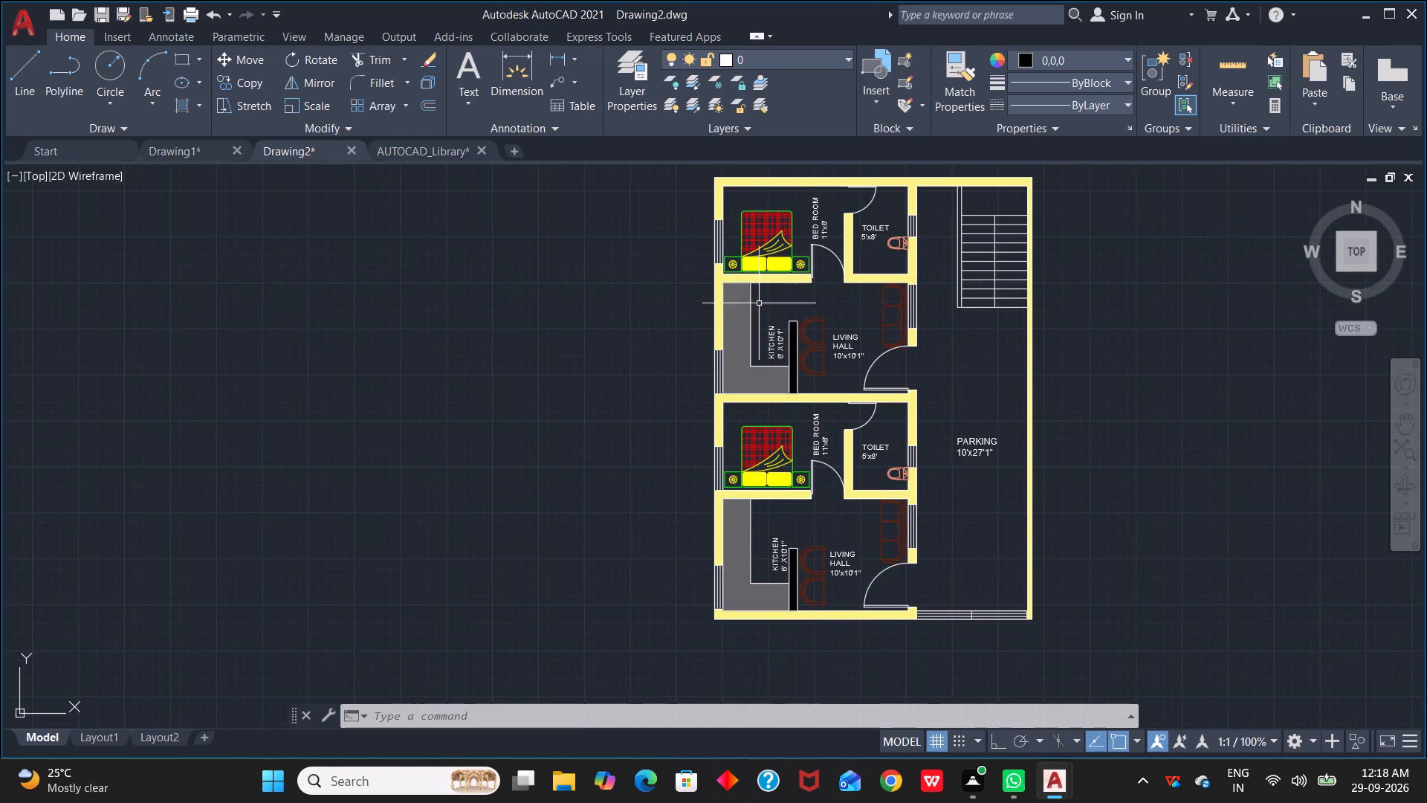
left_click(724, 244)
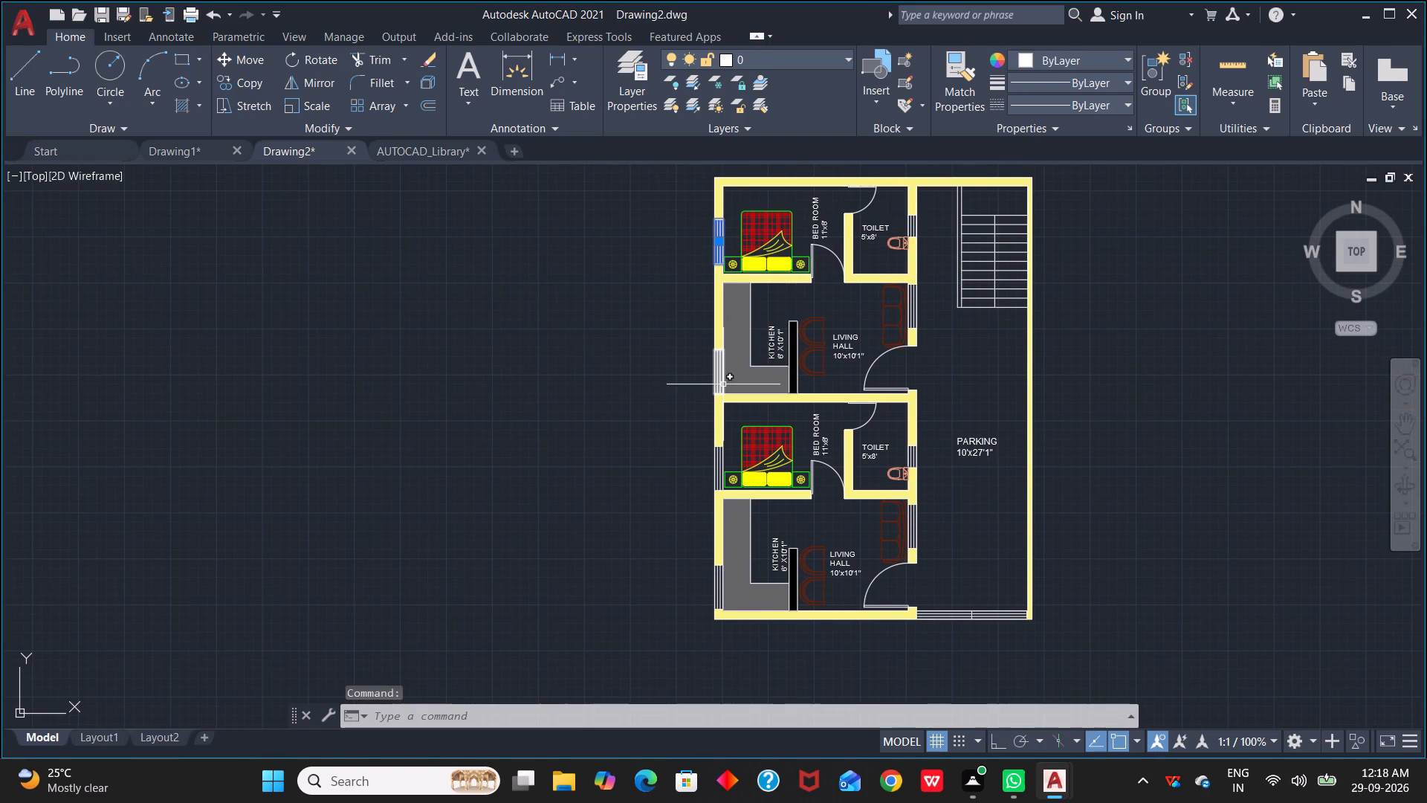
left_click(845, 60)
left_click(637, 85)
left_click(630, 101)
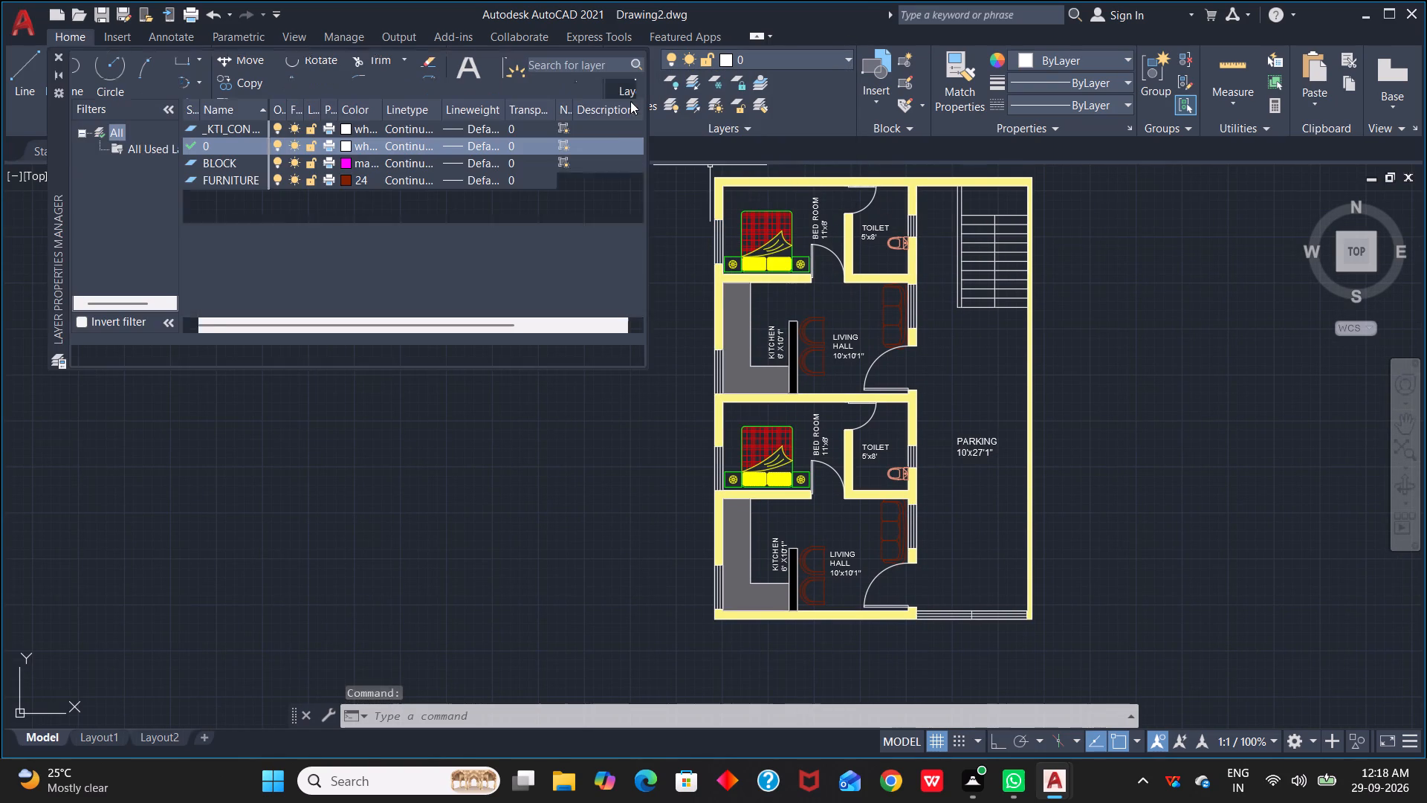
left_click(195, 85)
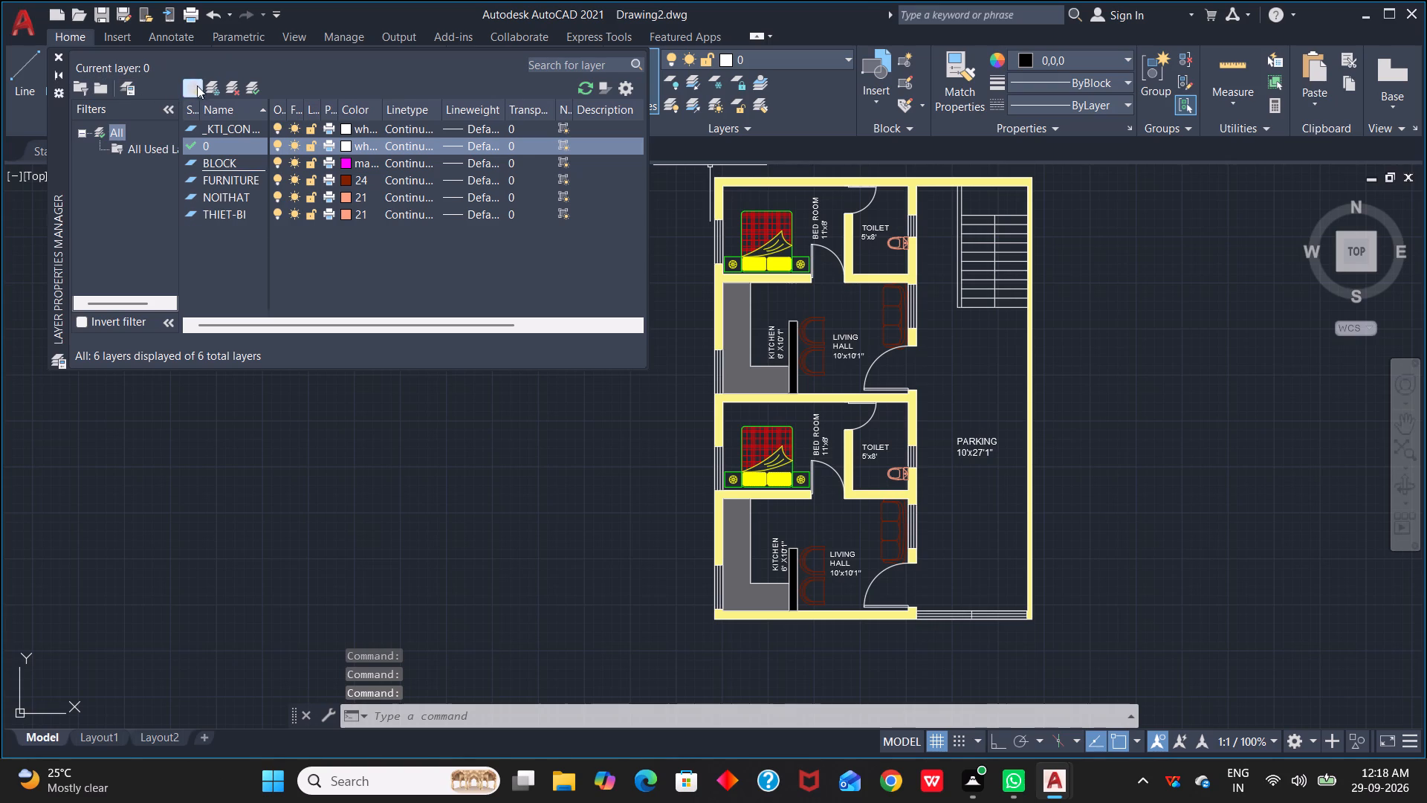
key("BackSpace")
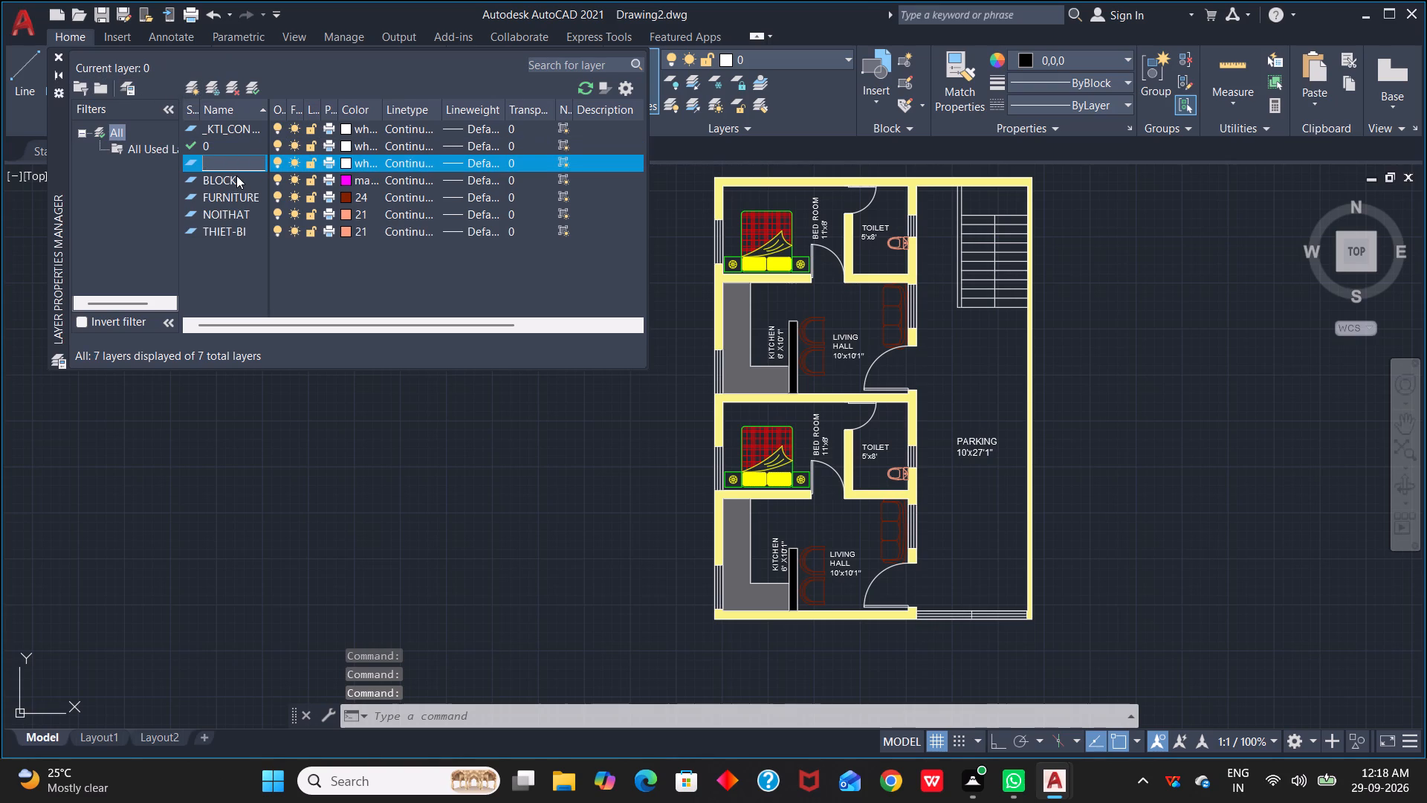
type("DOOR")
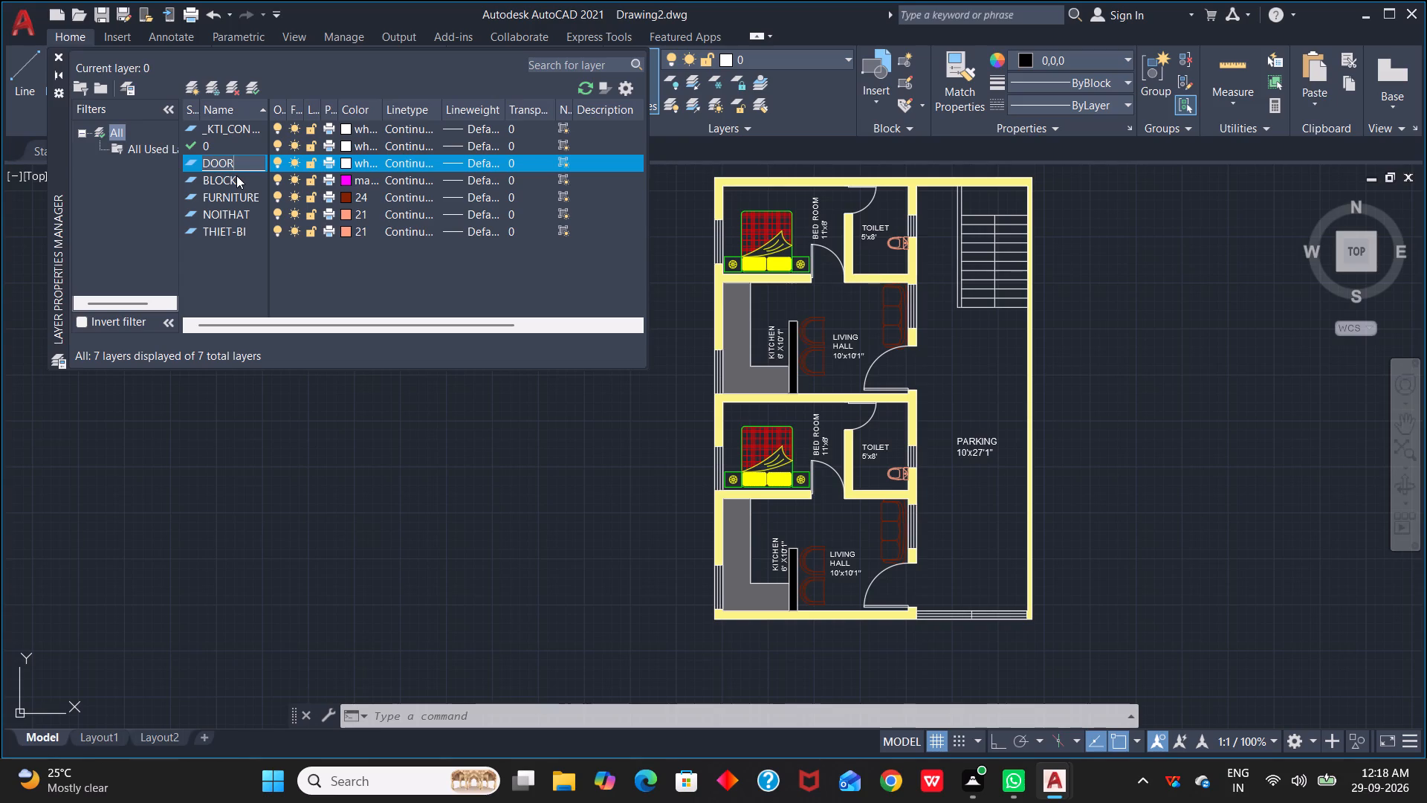
key("shift+ampersand")
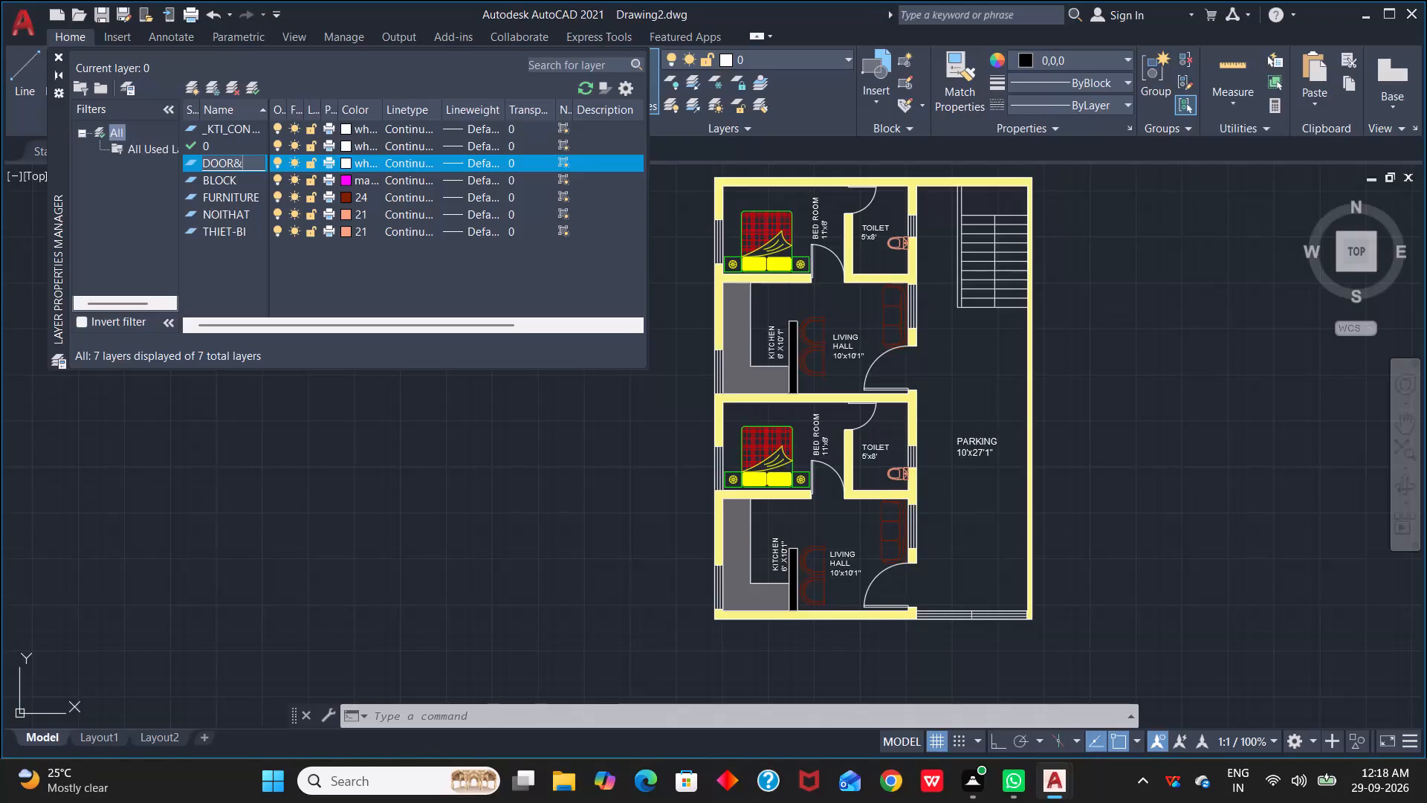
type("WINDOW")
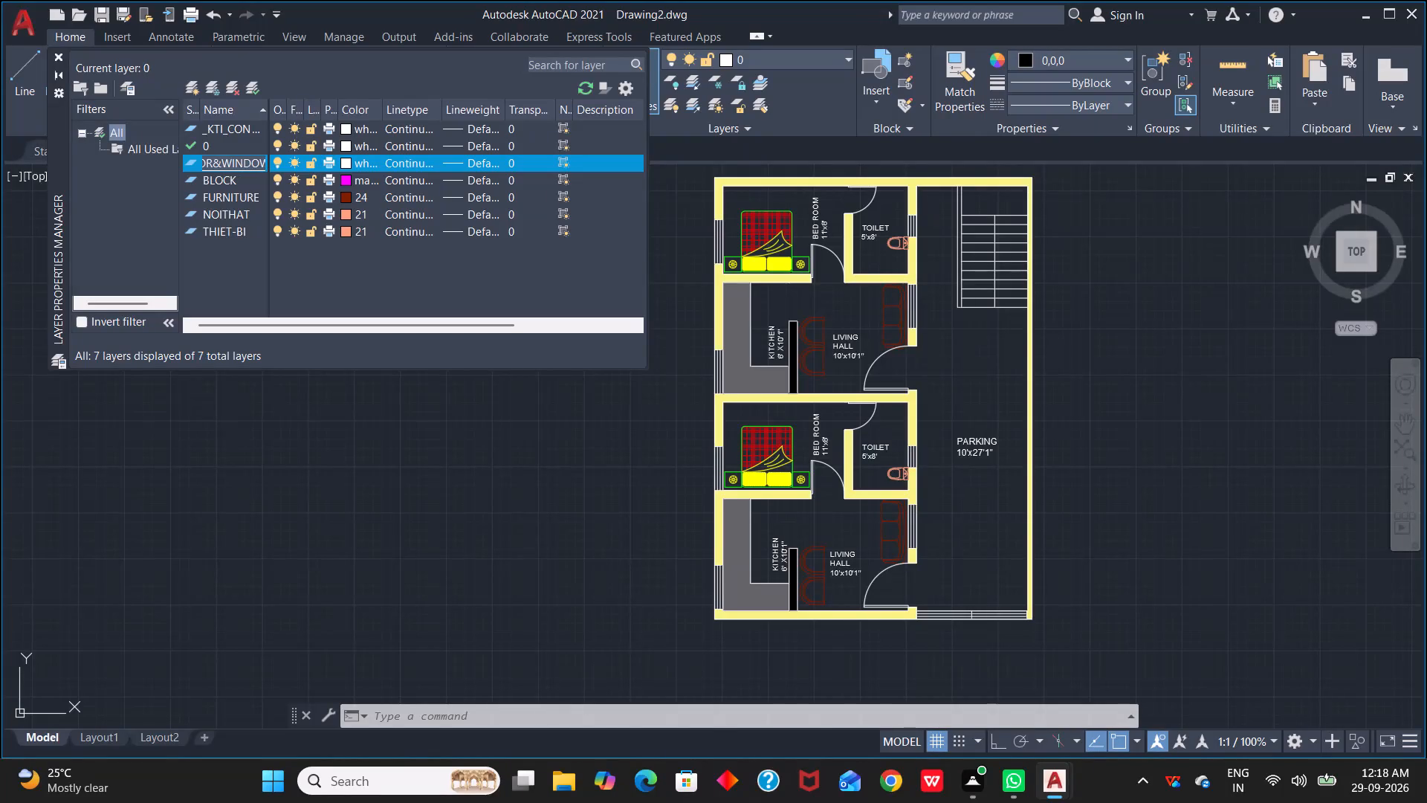
key("Return")
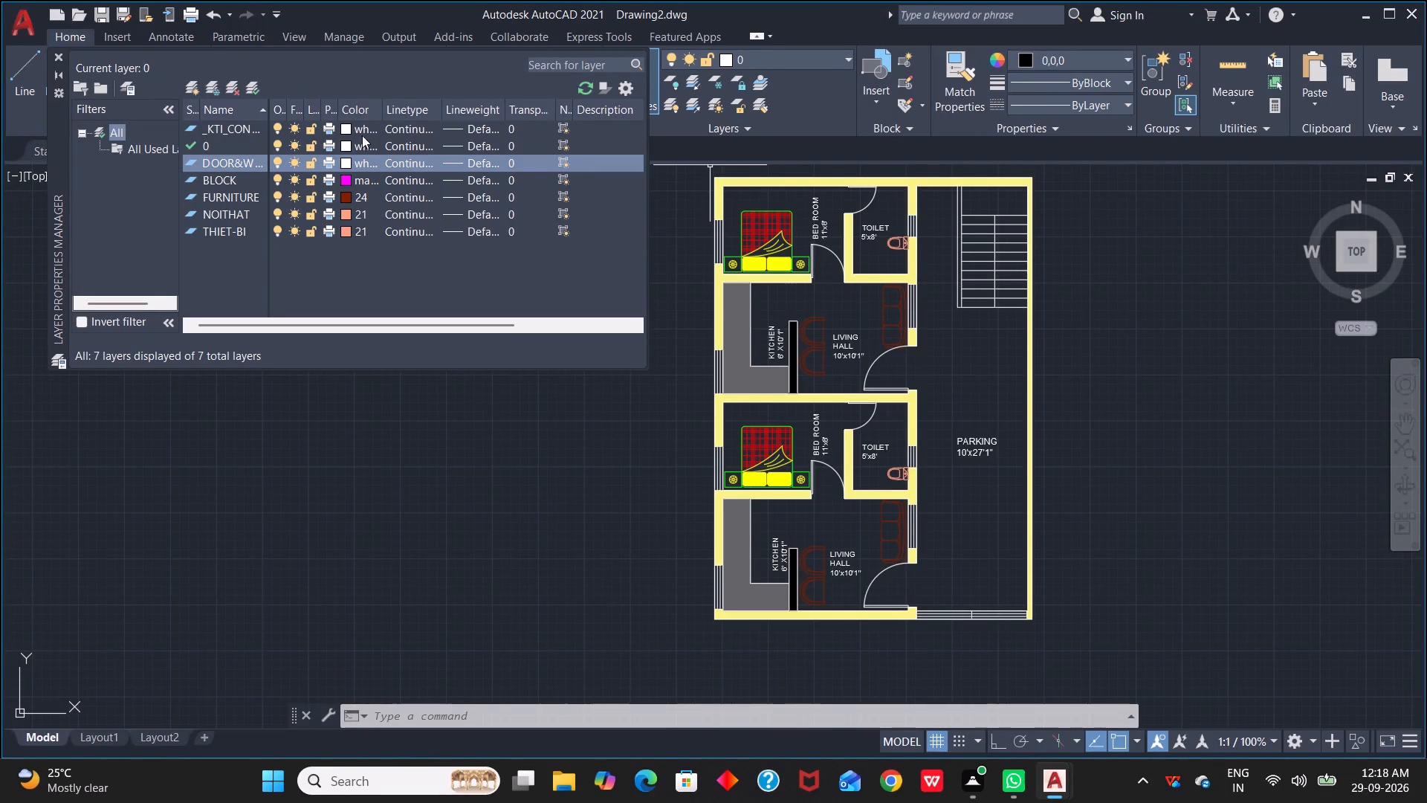
Set the DOOR&WINDOW layer's colour to red.
left_click(344, 161)
left_click(346, 161)
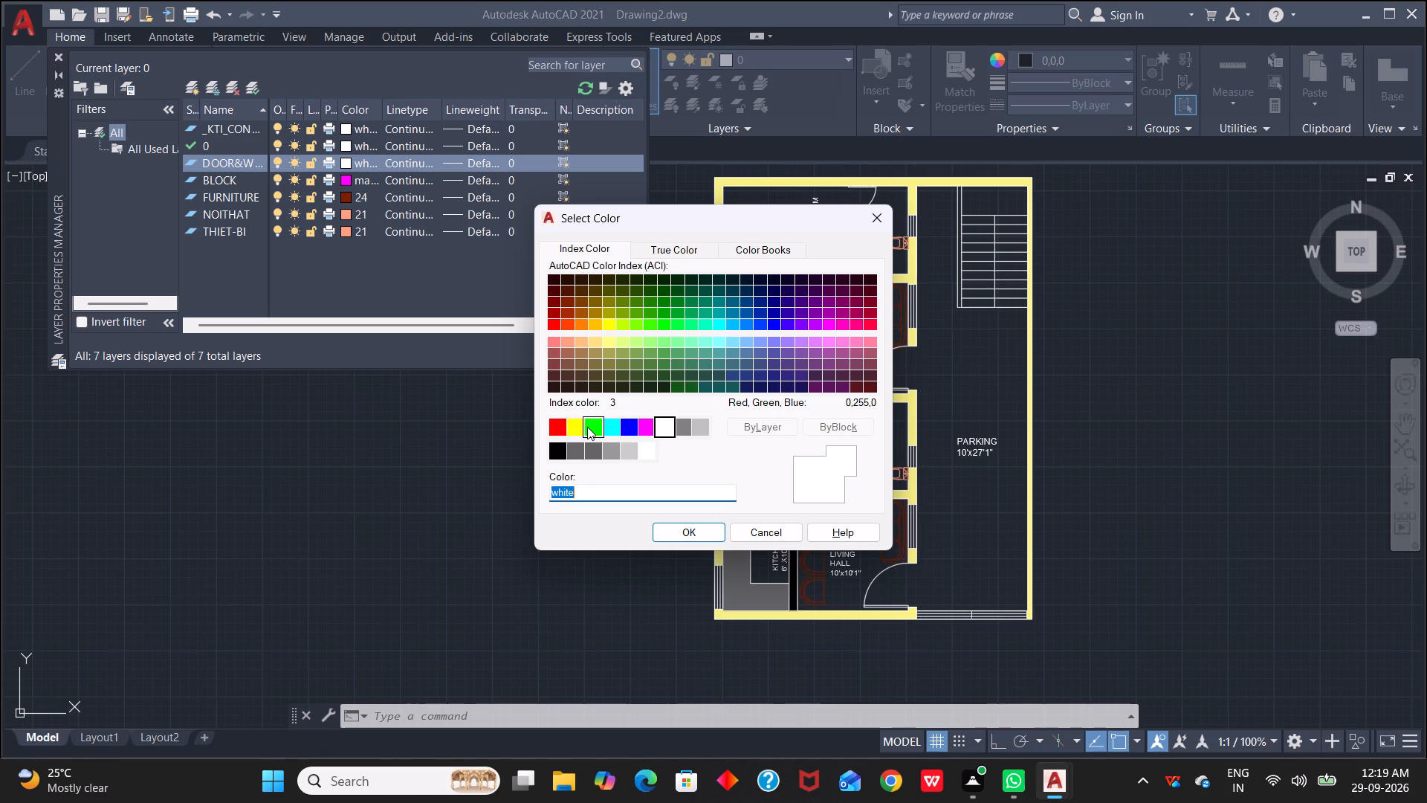
left_click(554, 426)
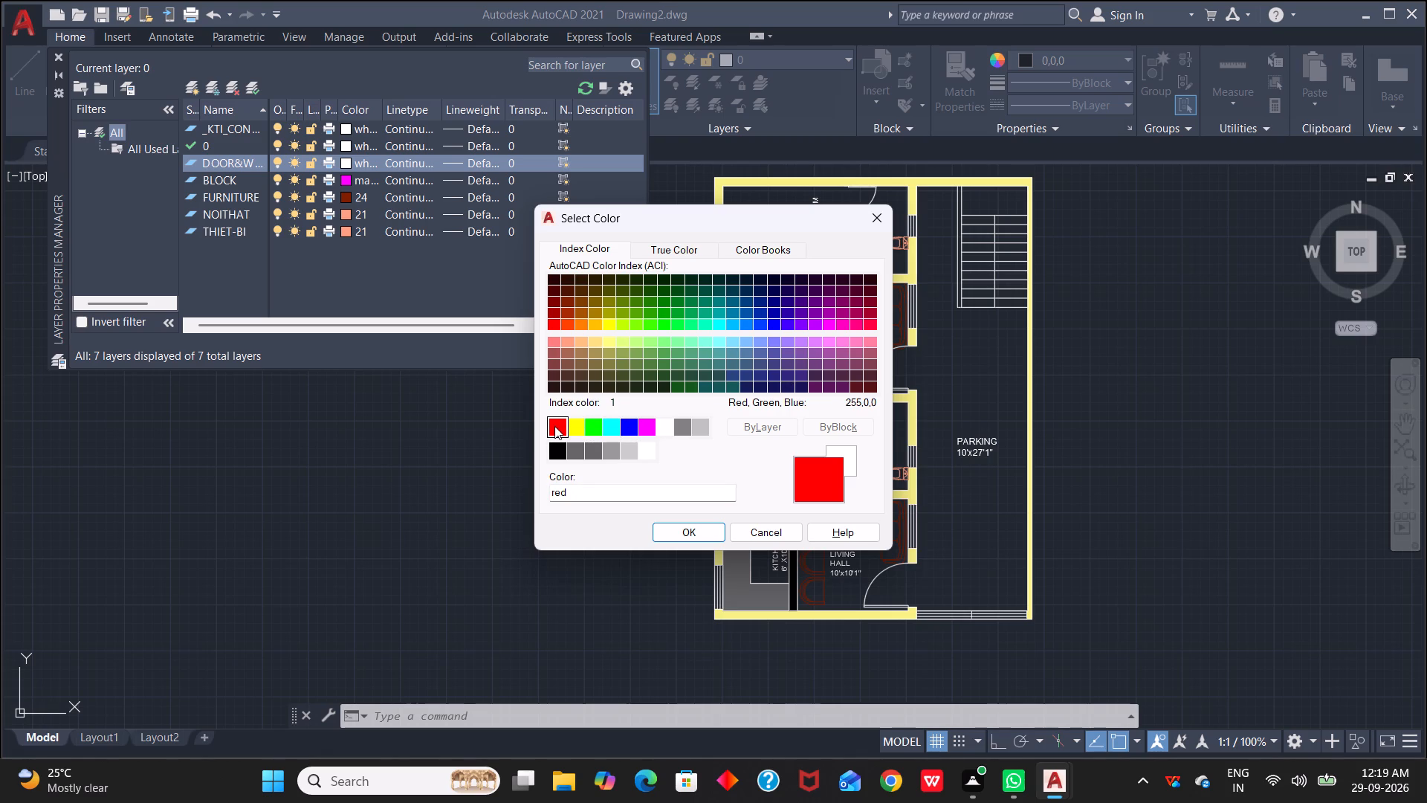
left_click(684, 535)
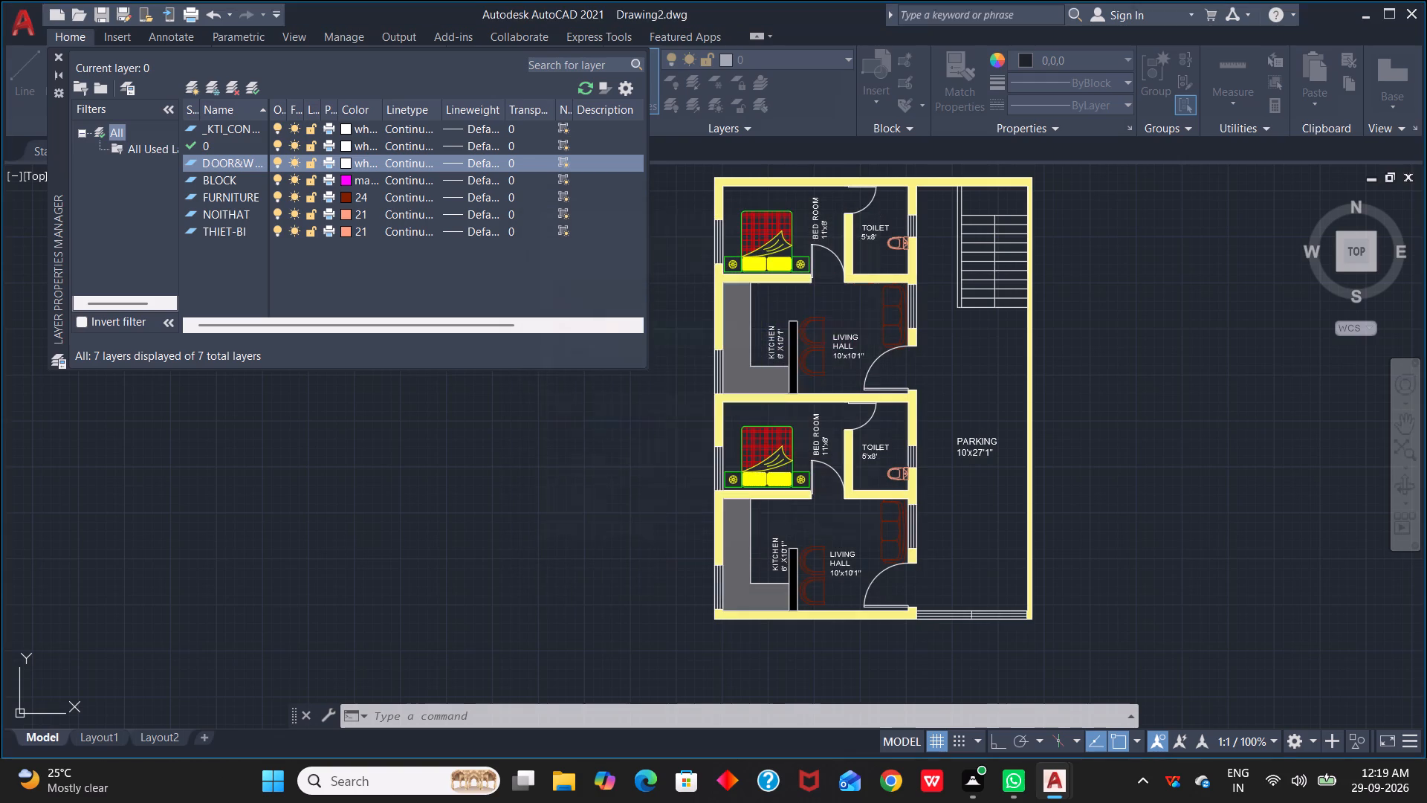
Move all room windows, the living hall and bedroom doors, the upper toilet door and the parking front opening to the DOOR&WINDOW layer; close the layer properties.
scroll(729, 450, "up", 1)
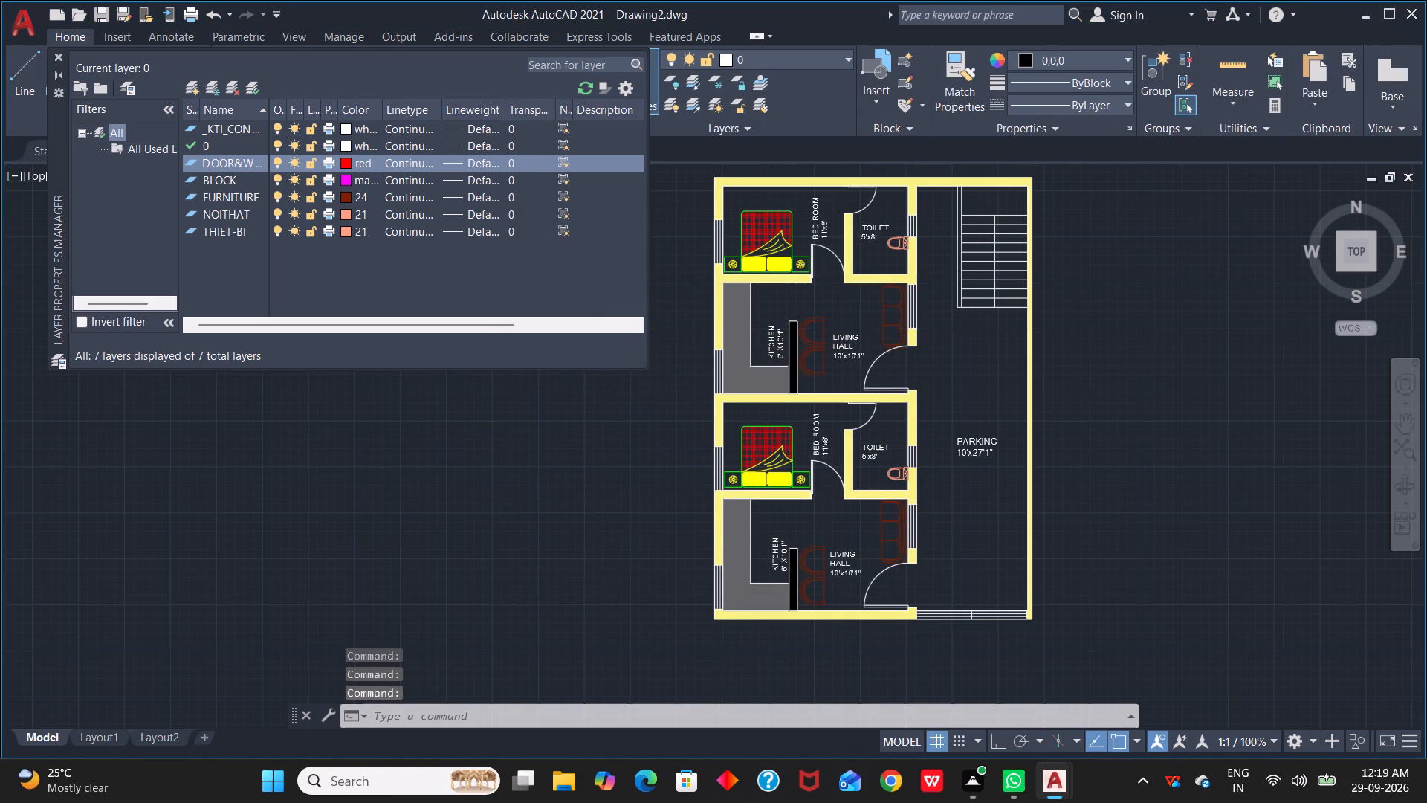
left_click(709, 467)
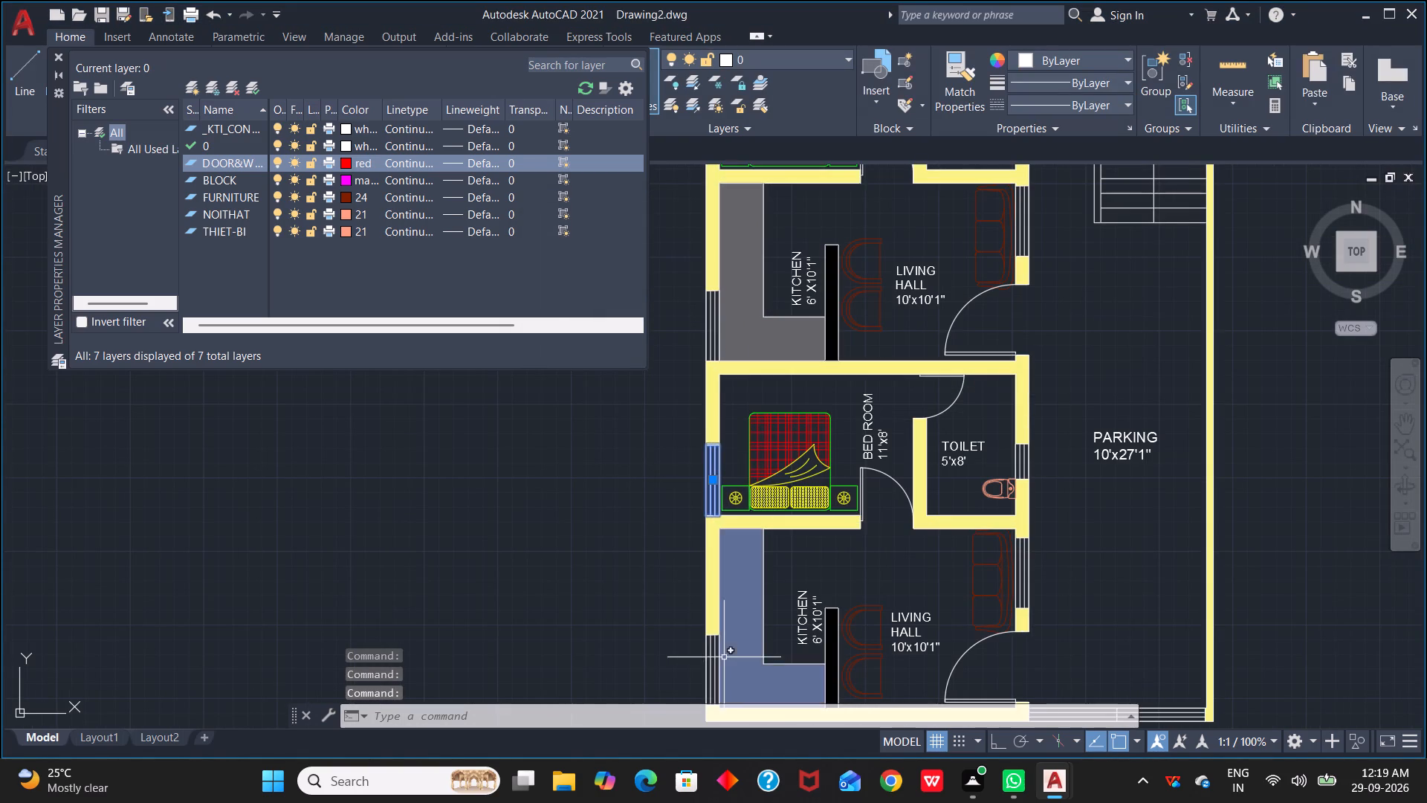
left_click(718, 660)
left_click(1023, 580)
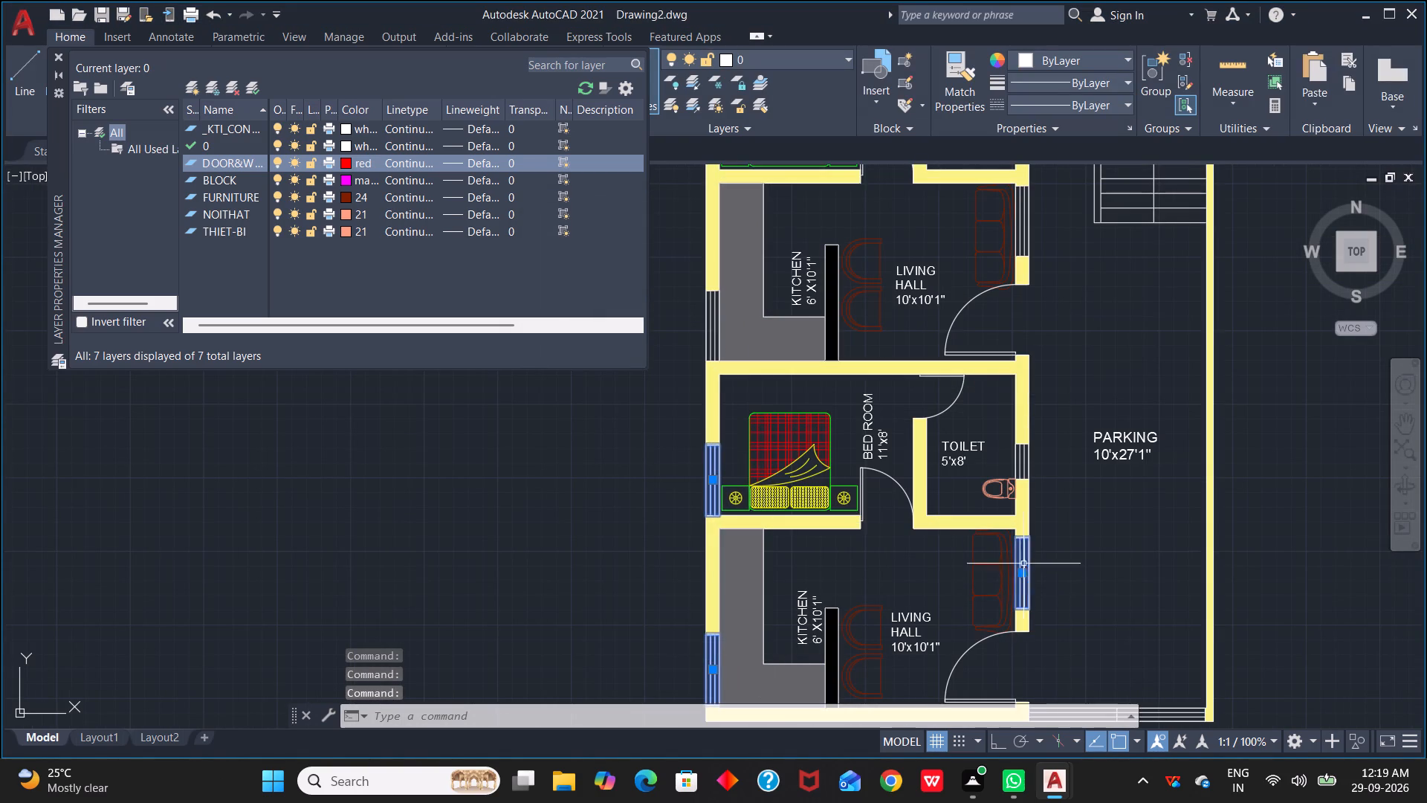
left_click(1019, 472)
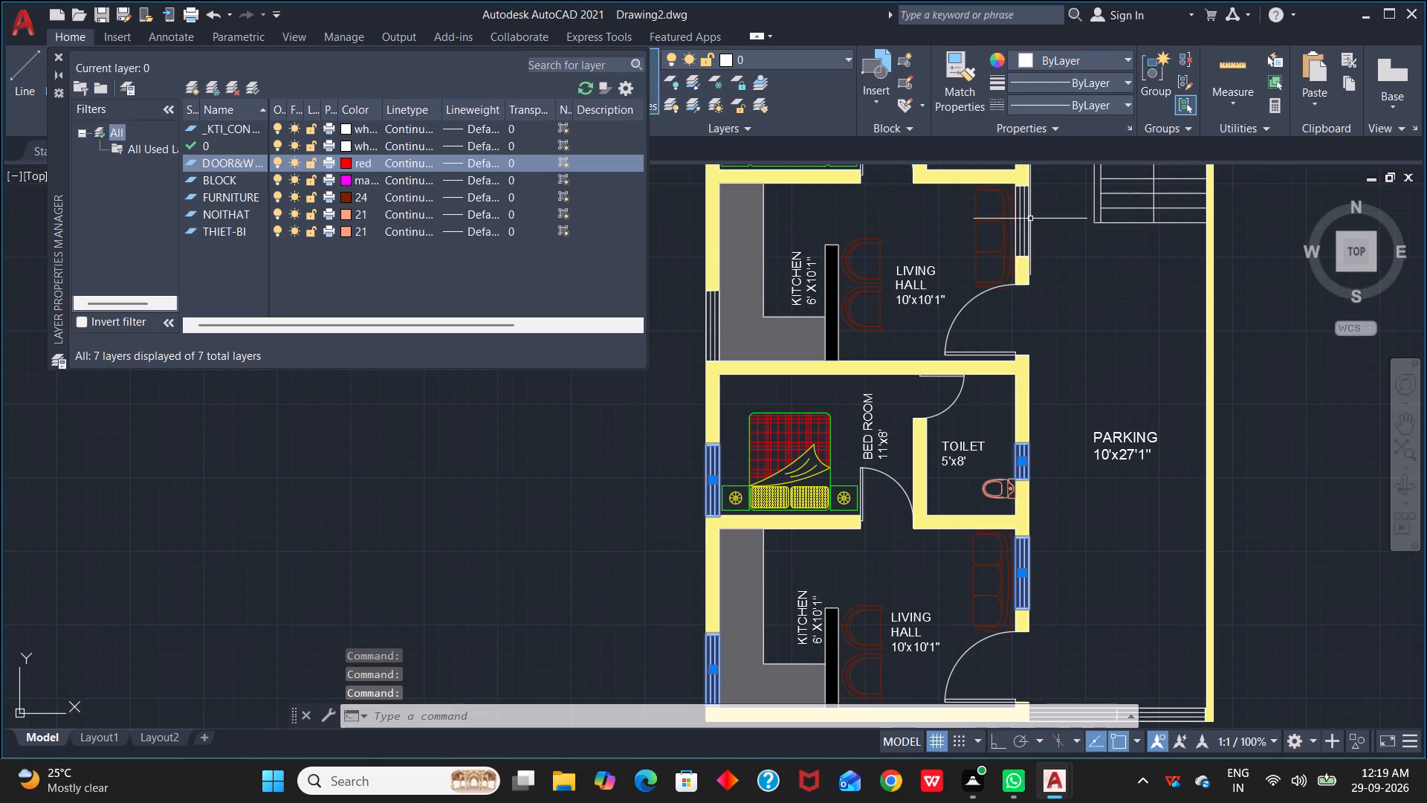
left_click(1029, 220)
left_click(707, 325)
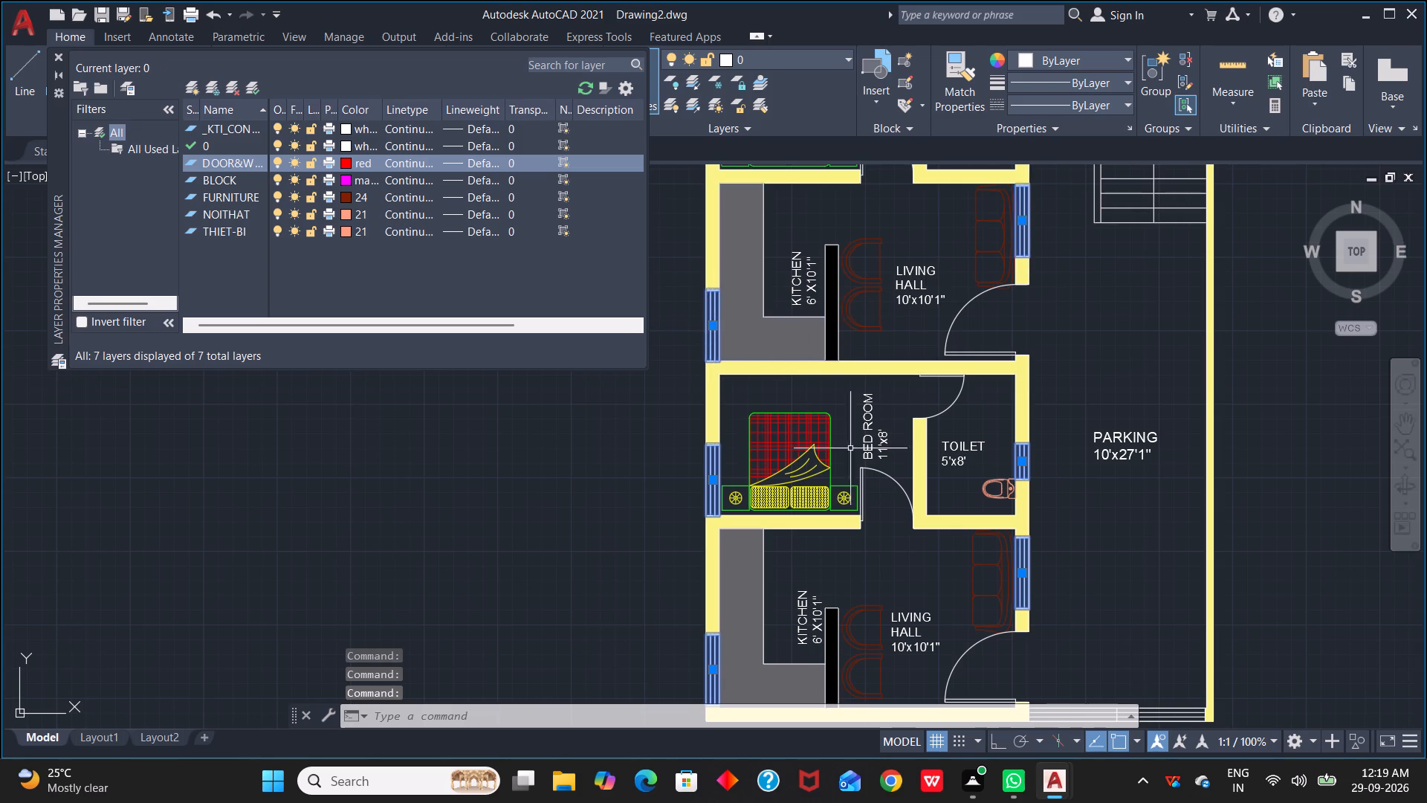
scroll(859, 488, "down", 3)
scroll(886, 547, "up", 4)
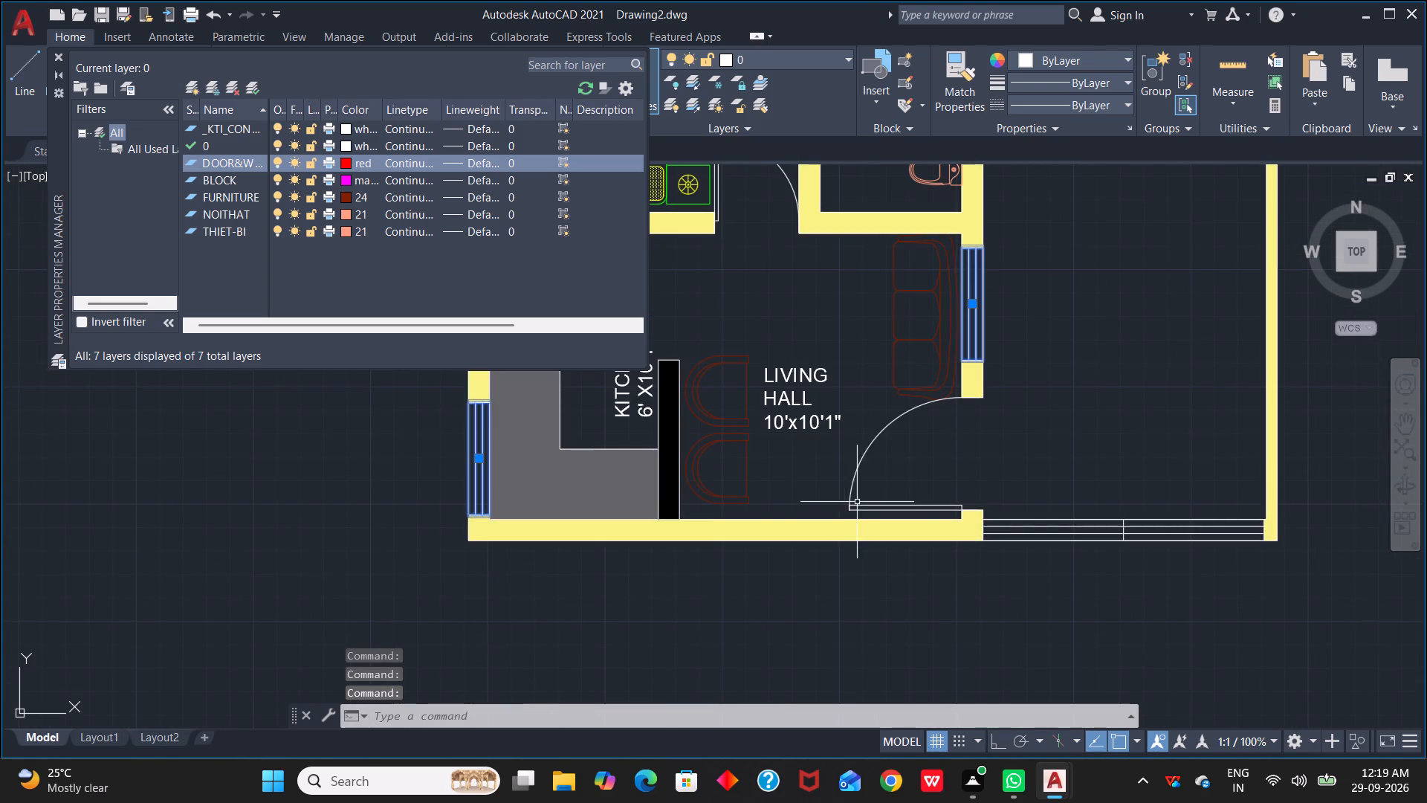
left_click(852, 506)
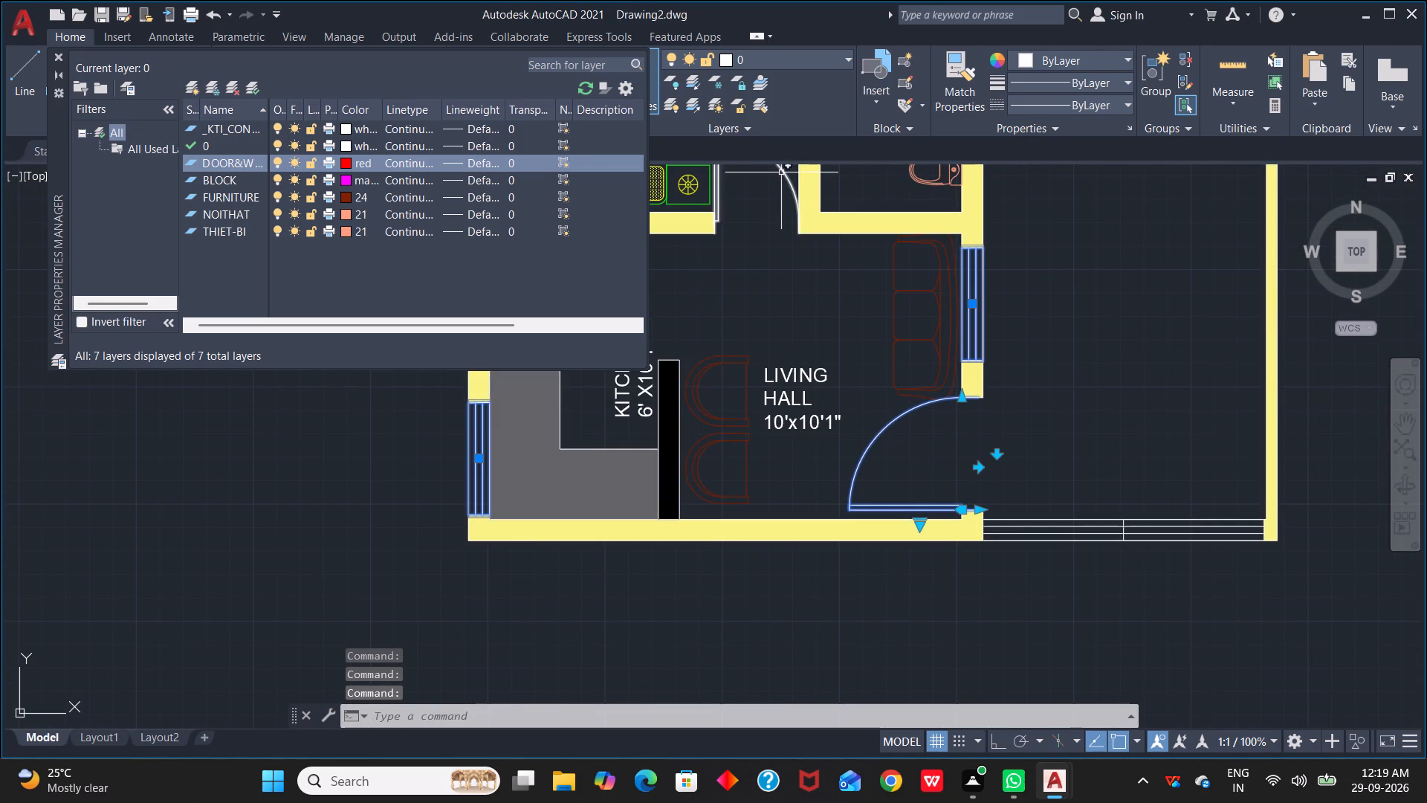
left_click(782, 172)
scroll(823, 293, "down", 2)
middle_click_drag(823, 293, 767, 459)
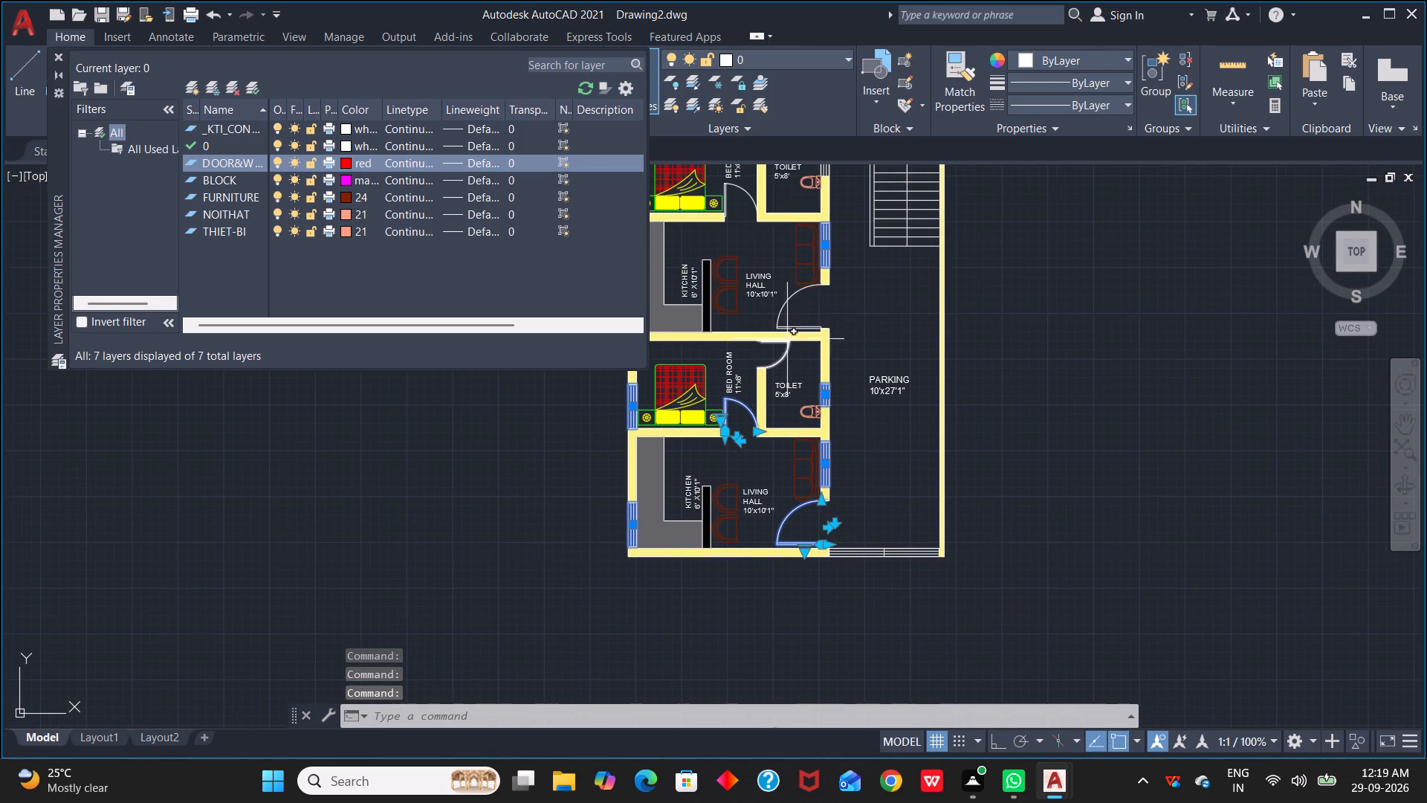
left_click(779, 319)
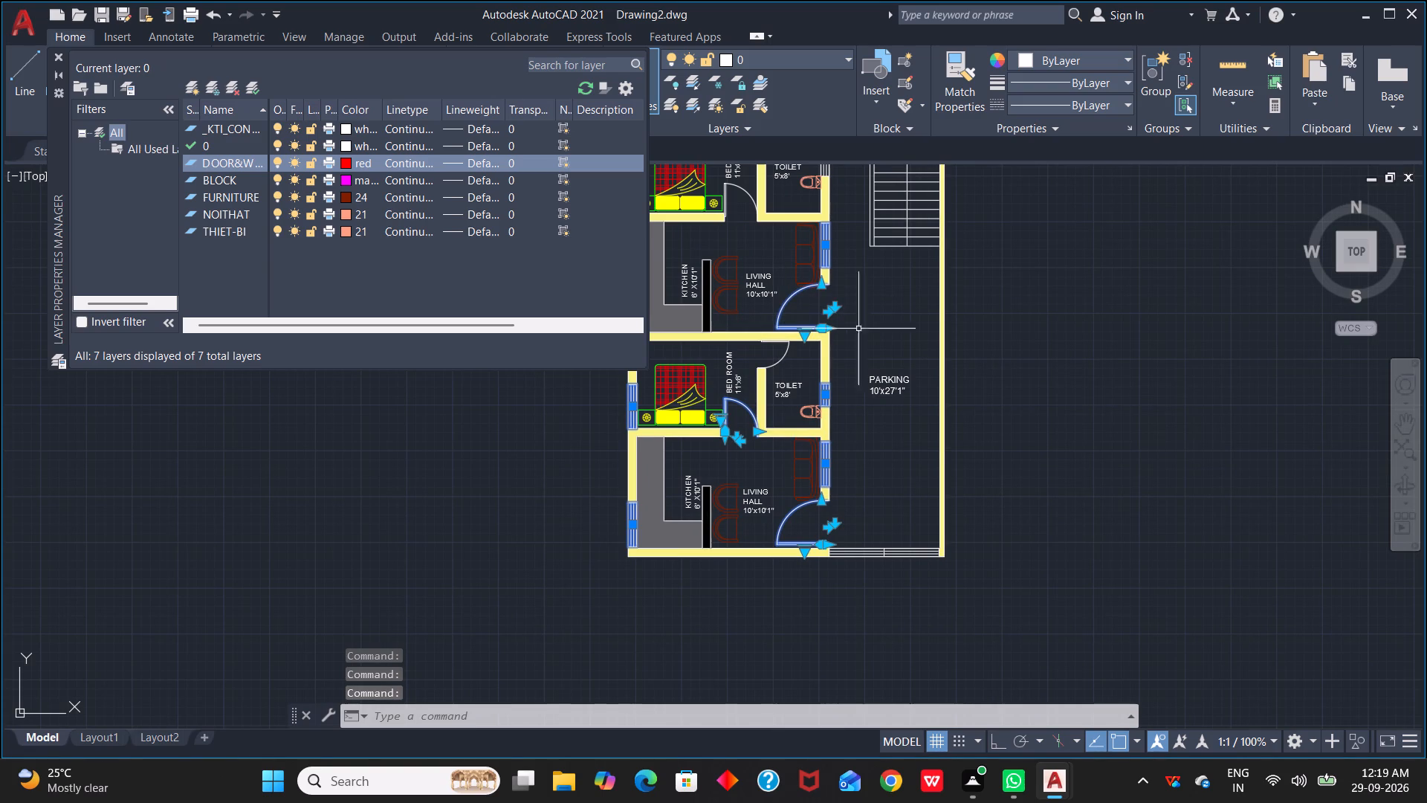
scroll(888, 340, "down", 1)
middle_click_drag(888, 340, 921, 517)
scroll(851, 416, "up", 1)
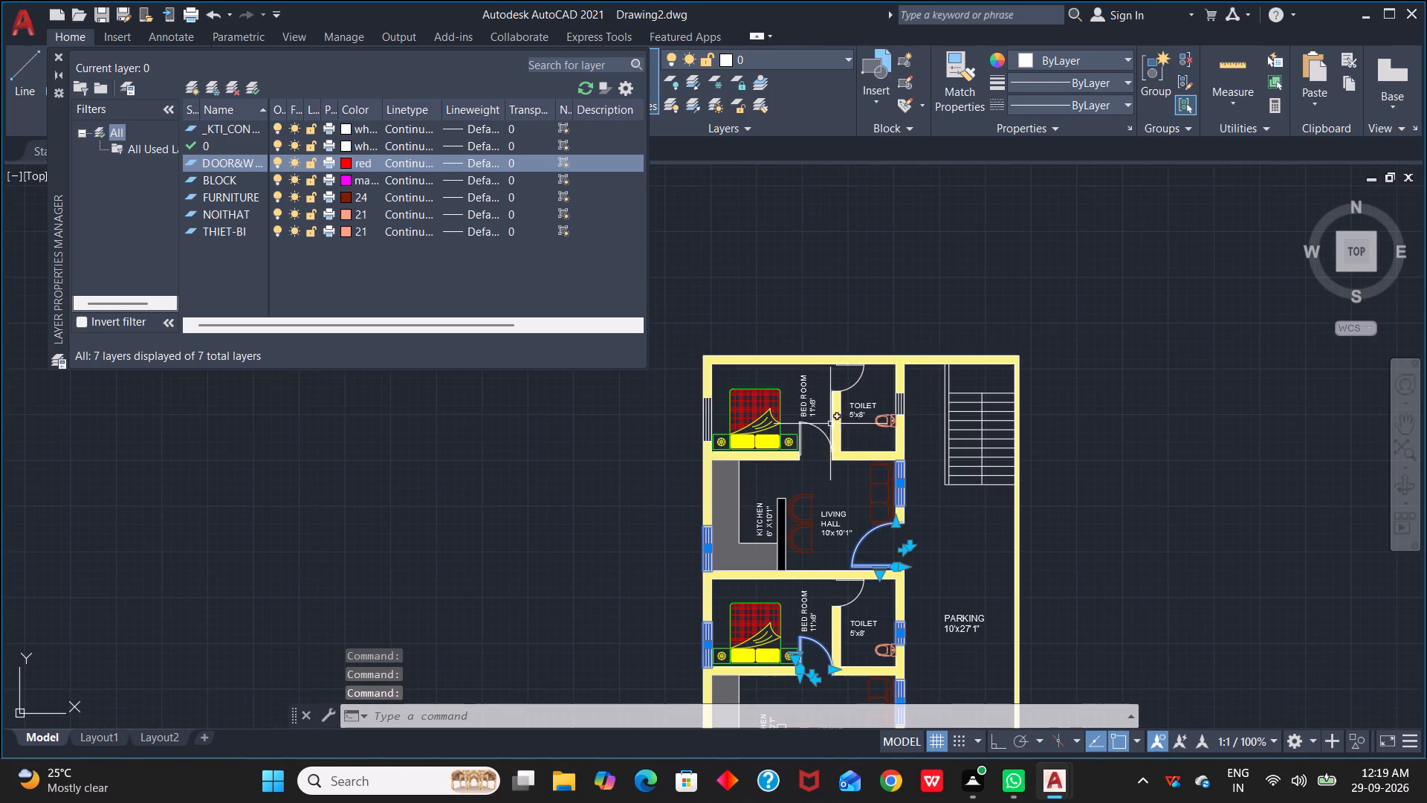
left_click(821, 430)
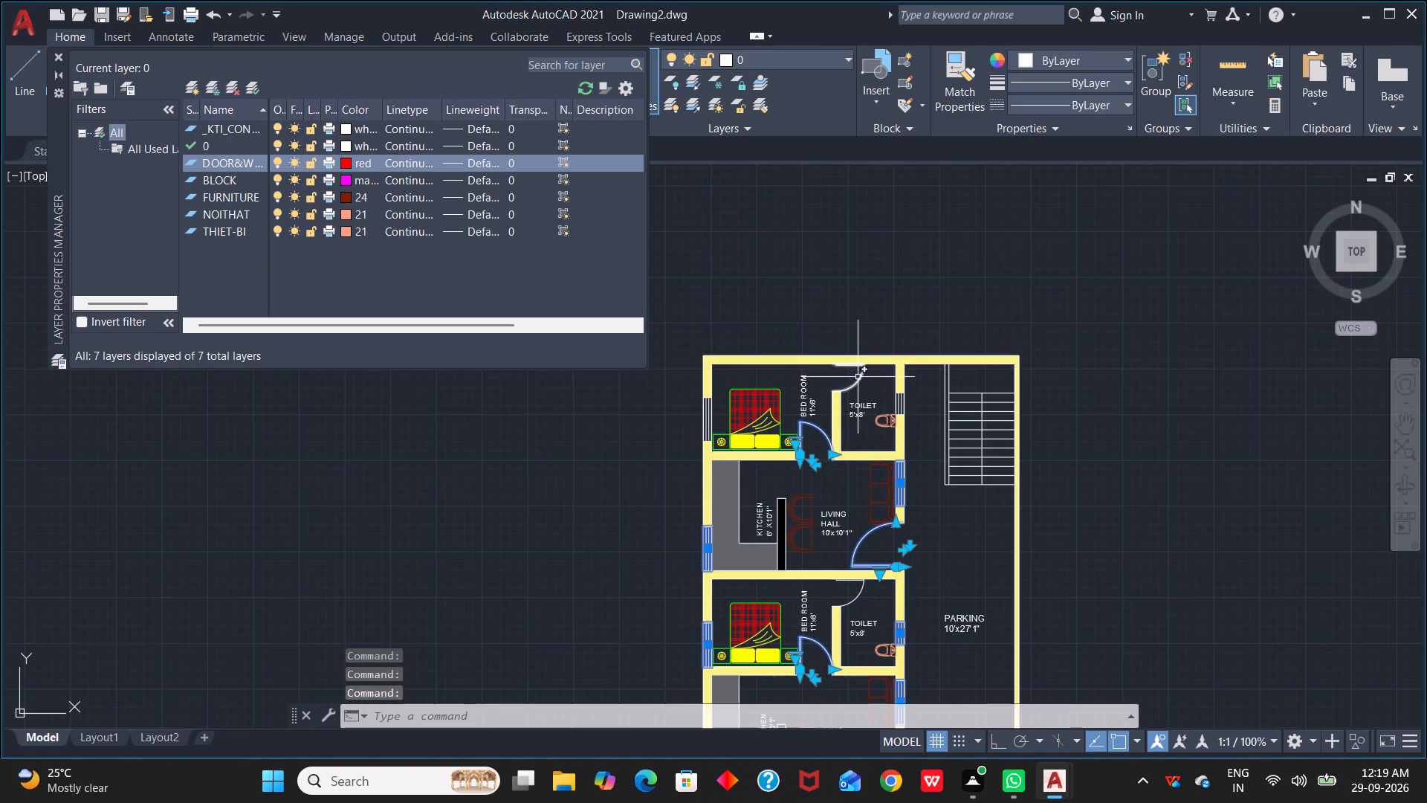
left_click(858, 377)
scroll(913, 451, "down", 1)
middle_click_drag(931, 514, 917, 301)
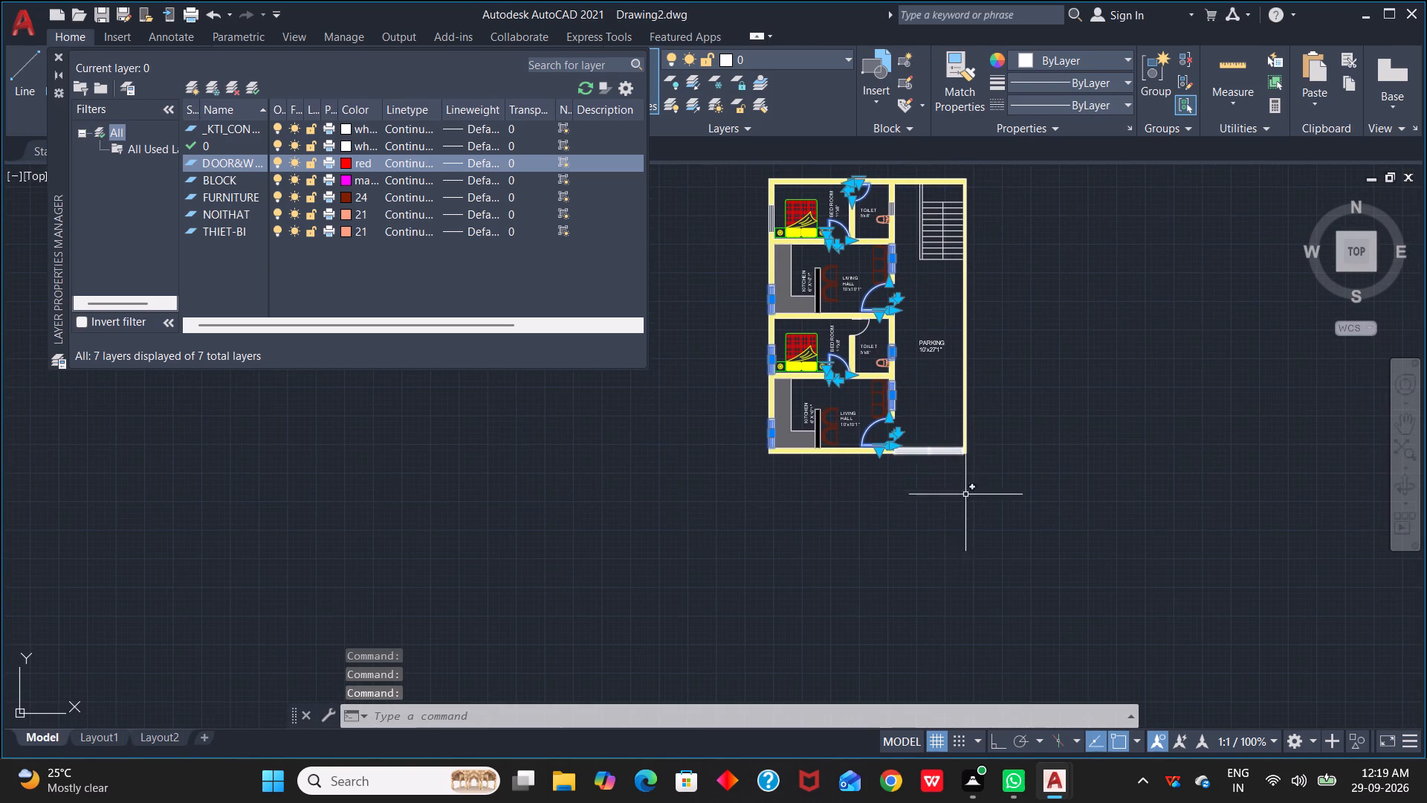
left_click(922, 449)
scroll(954, 346, "down", 1)
middle_click_drag(940, 345, 999, 587)
scroll(968, 512, "up", 2)
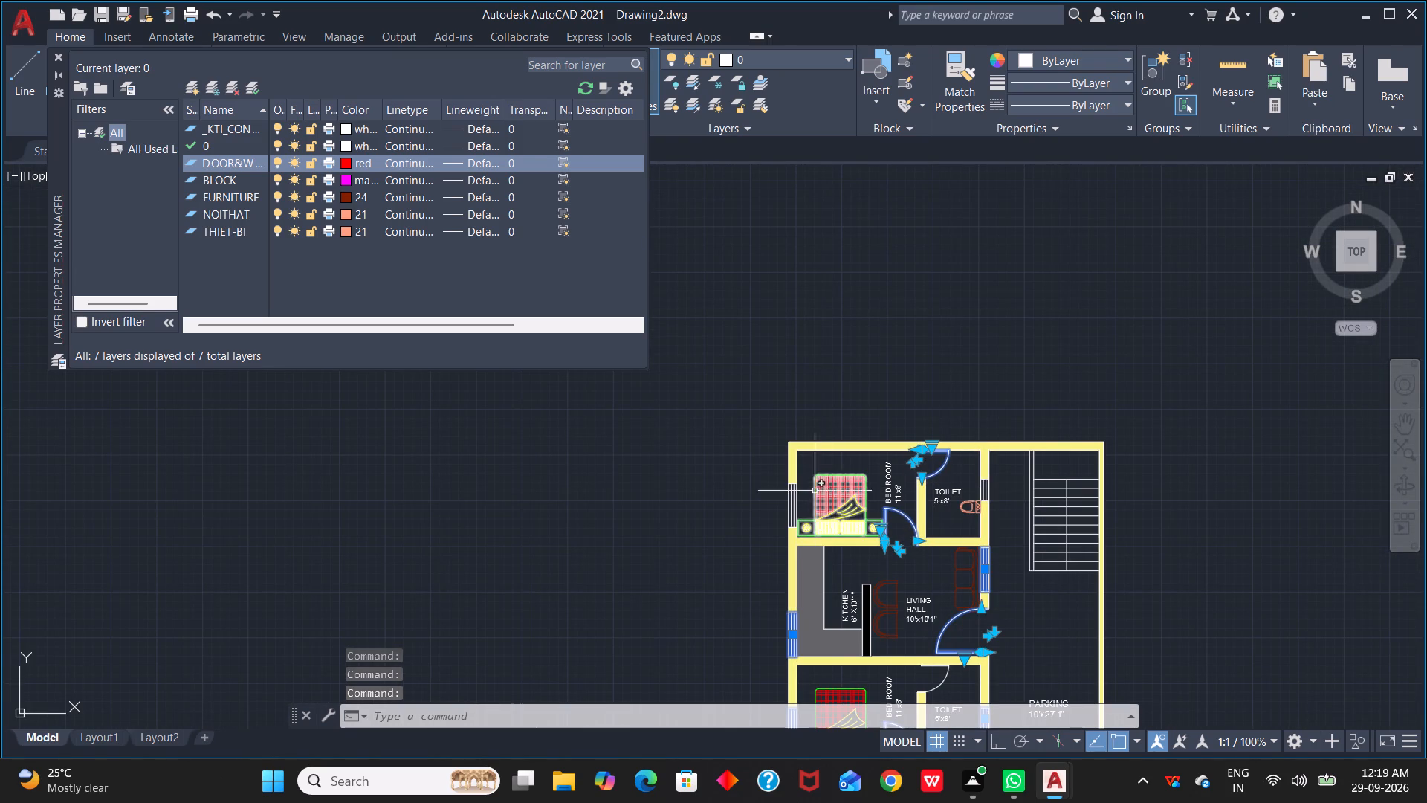
left_click(795, 500)
left_click(983, 485)
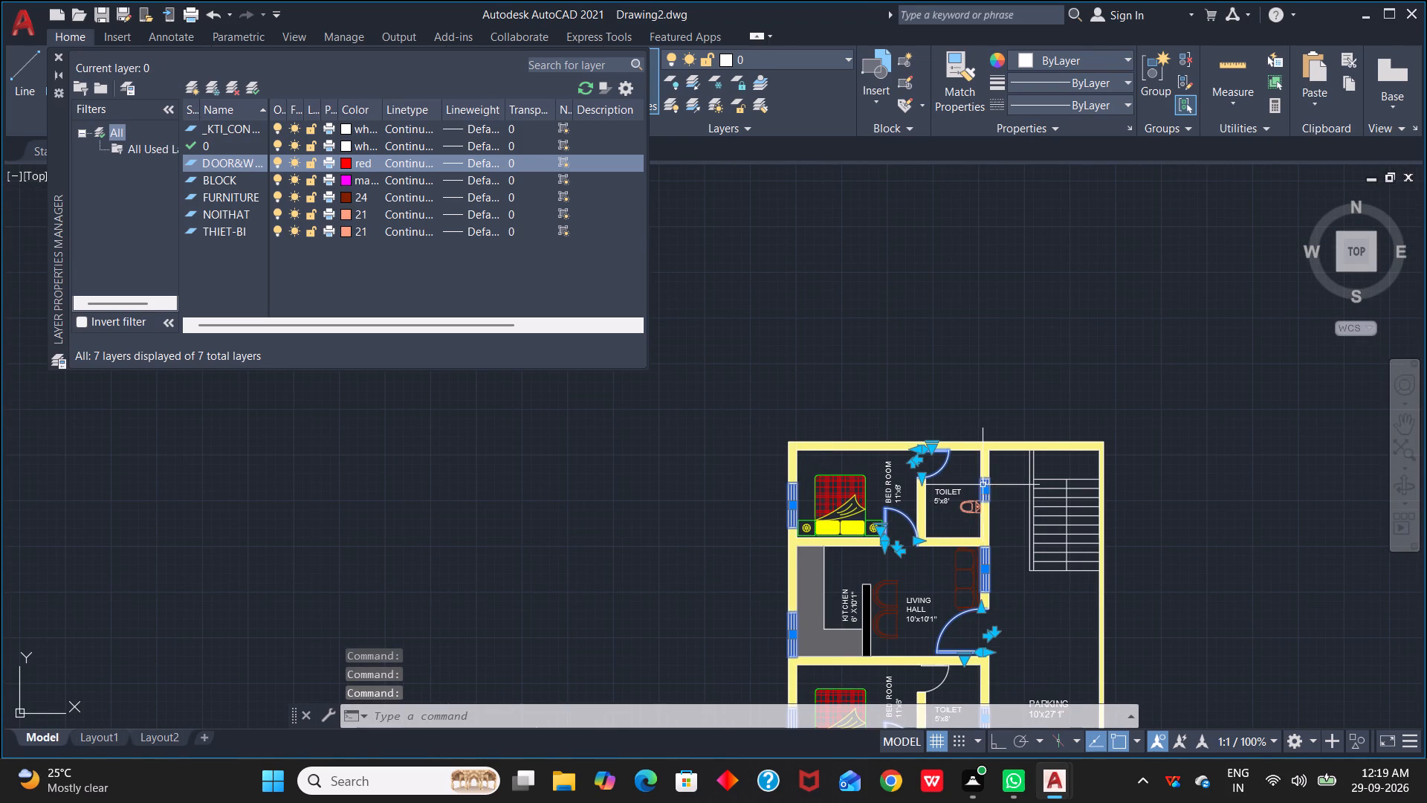
scroll(1007, 564, "down", 1)
middle_click_drag(1008, 567, 986, 358)
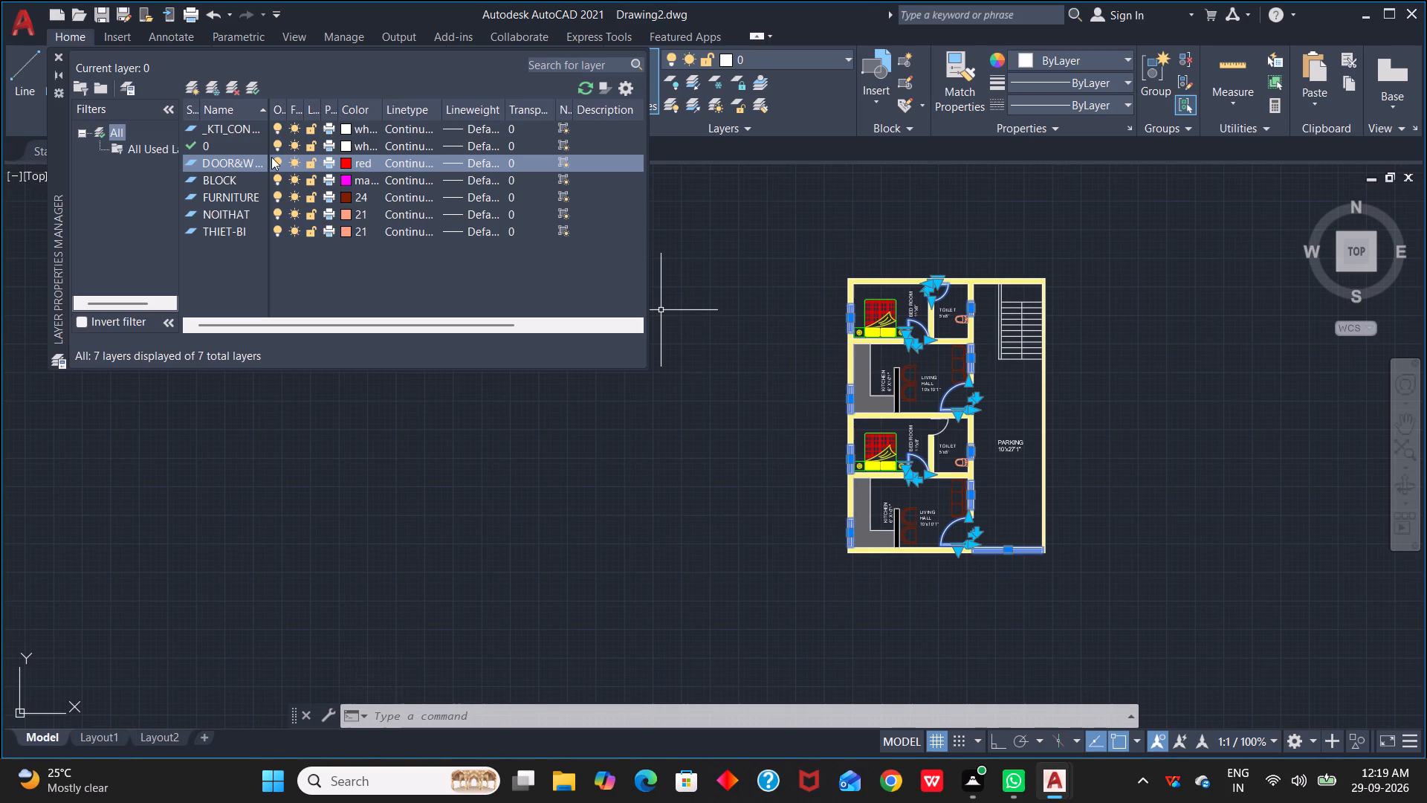
left_click(844, 59)
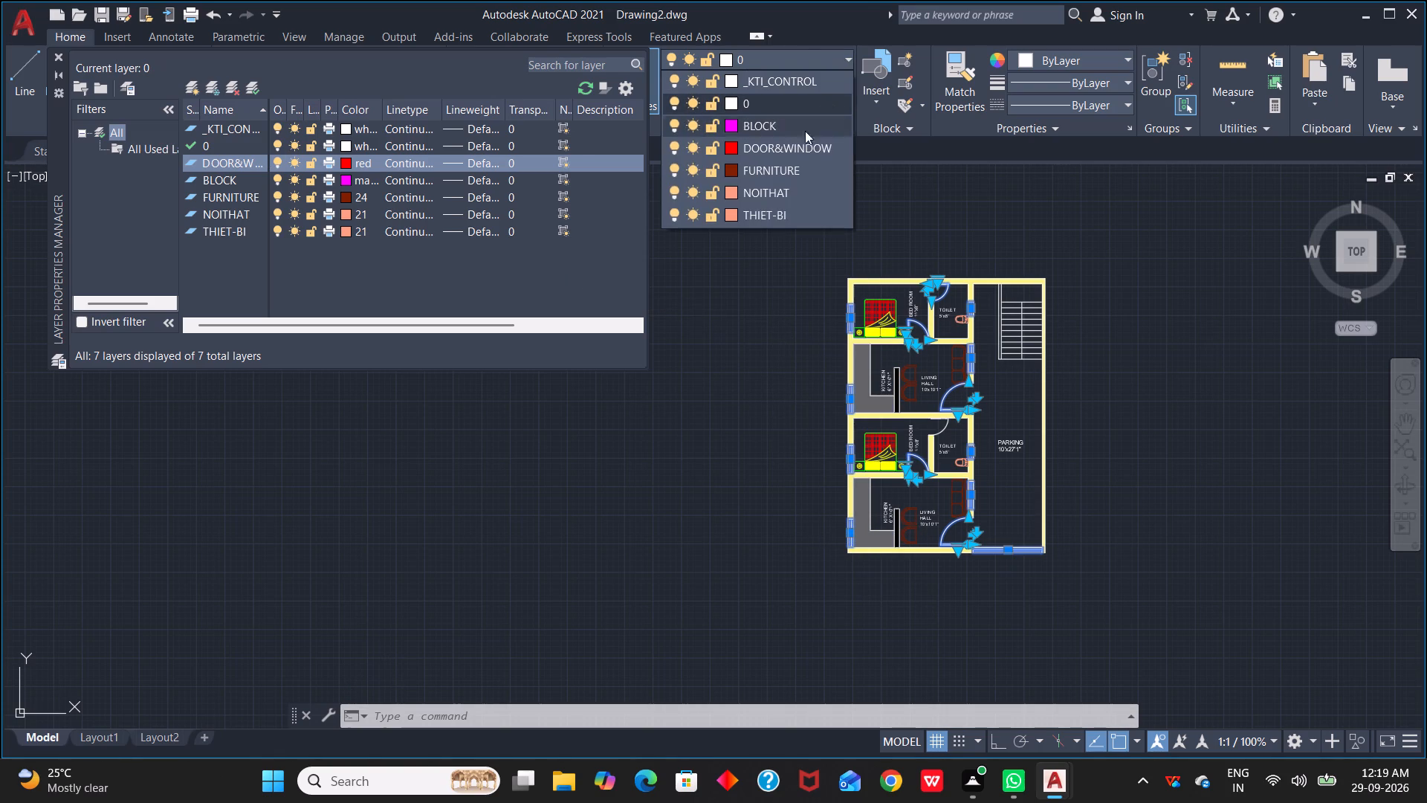
left_click(790, 146)
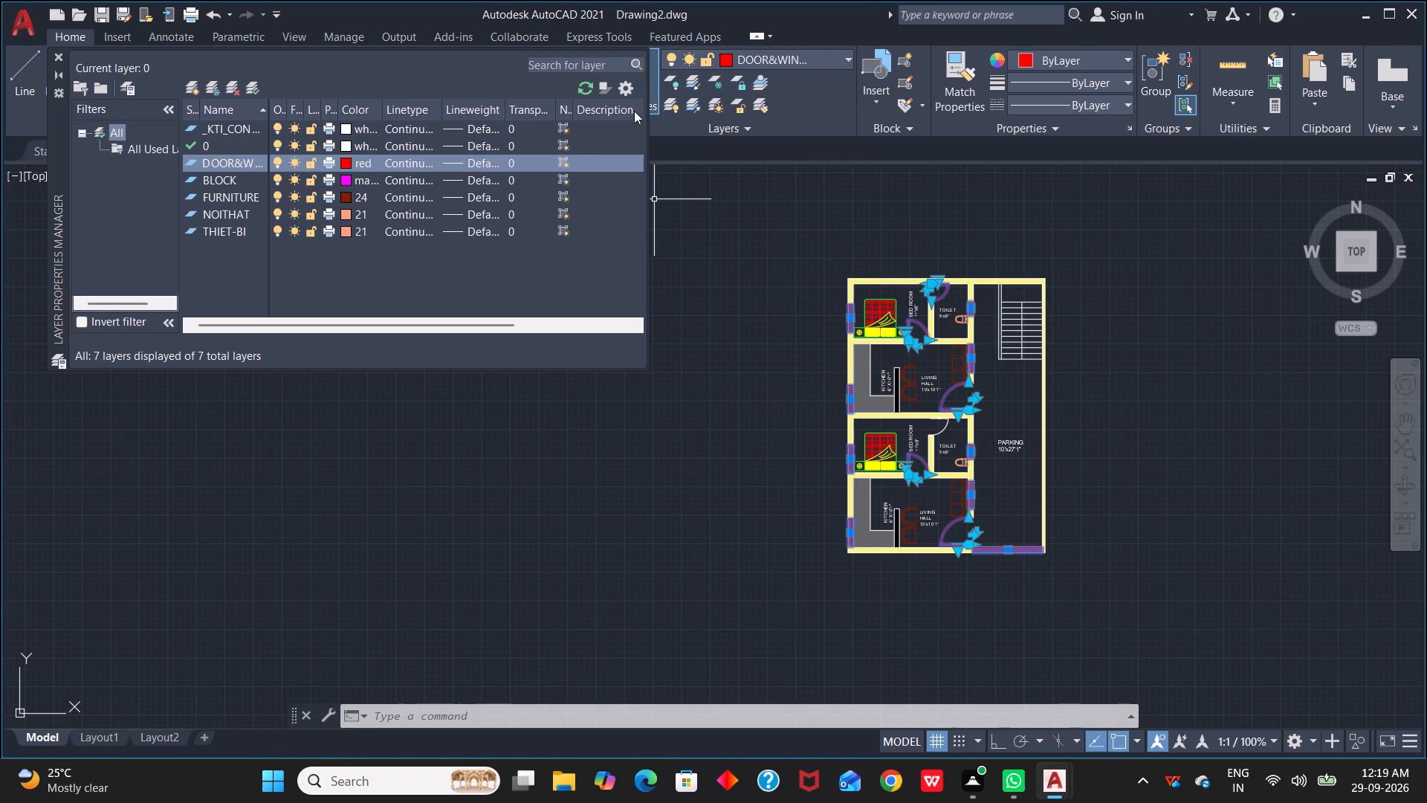
left_click(59, 59)
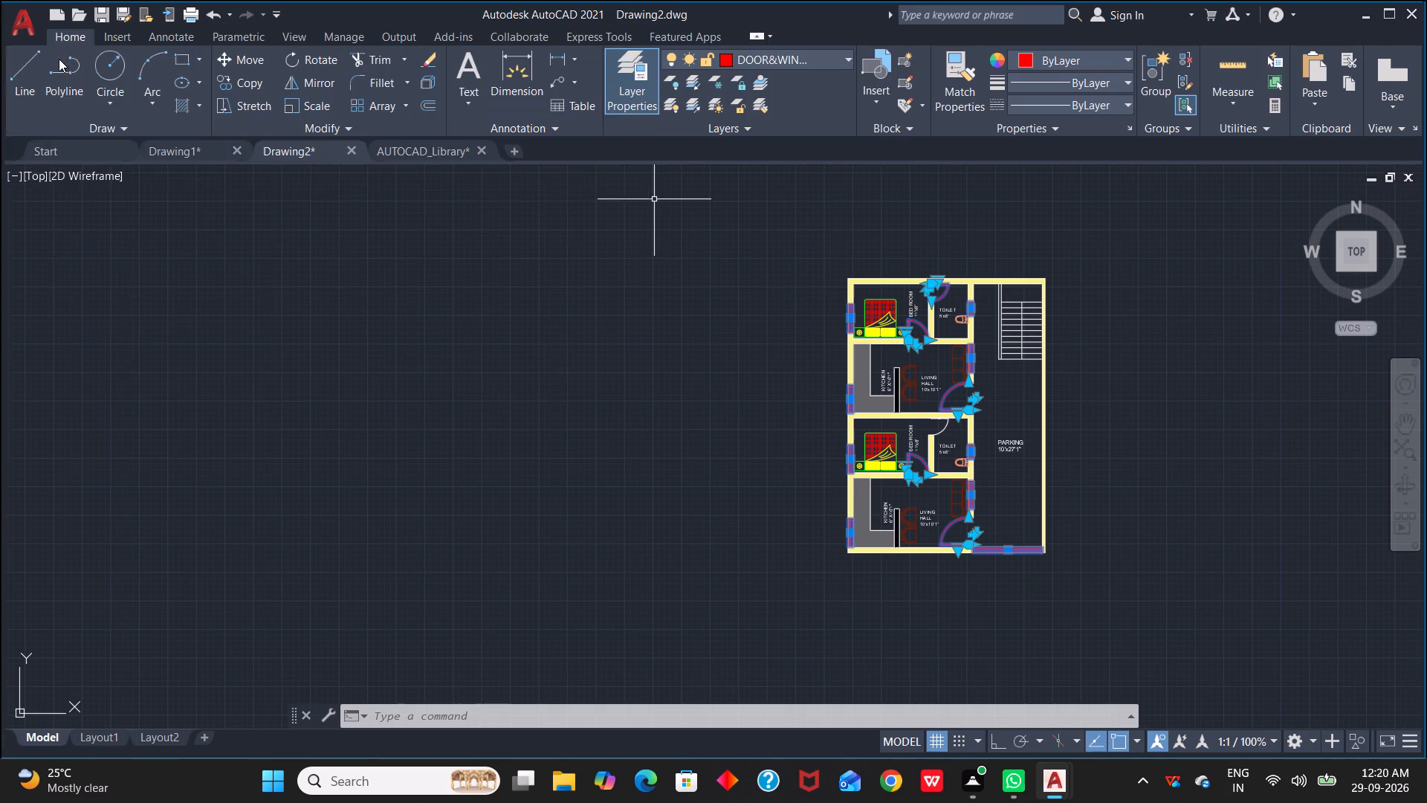
key("Escape")
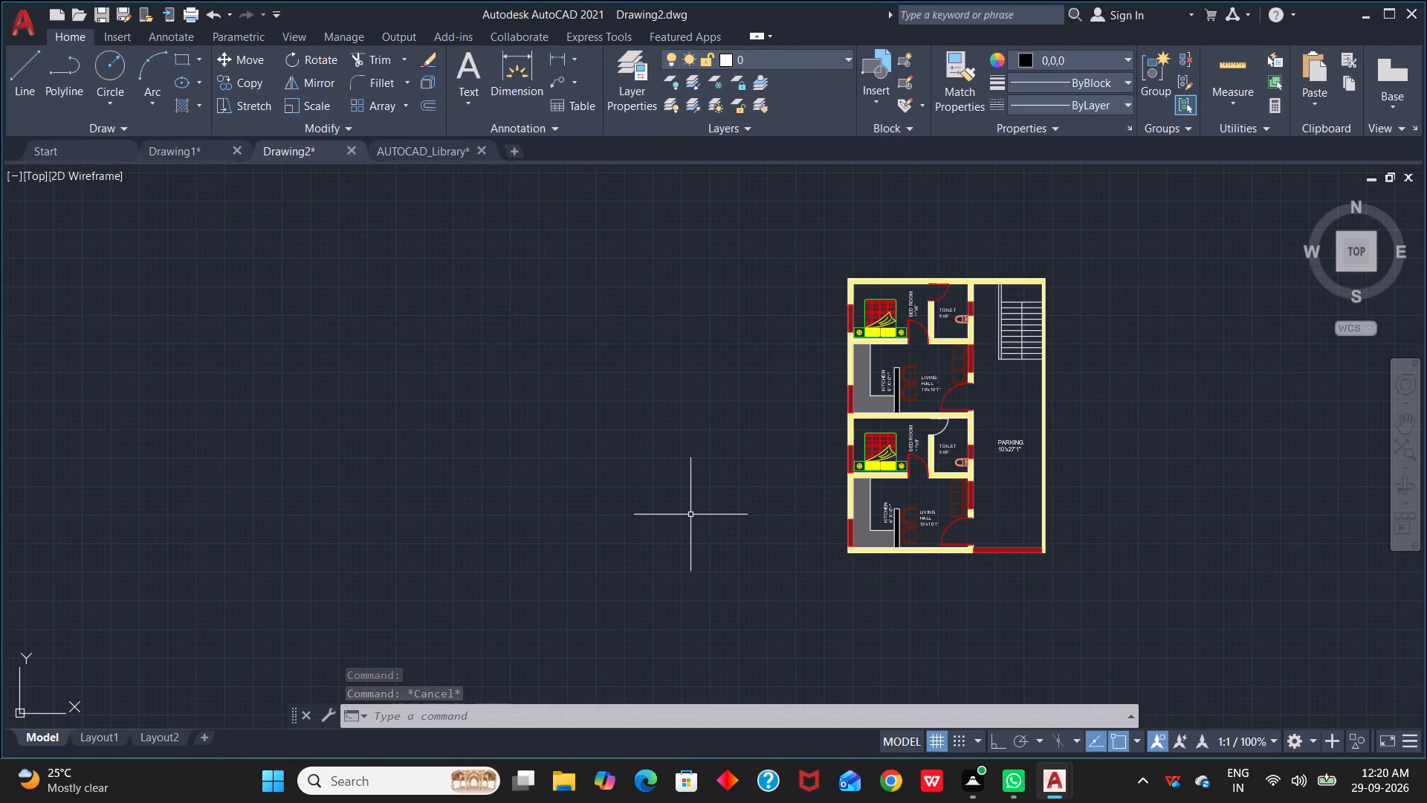
Set the FURNITURE layer's colour to index colour 219, a dark purple, and close the layer properties.
left_click(847, 55)
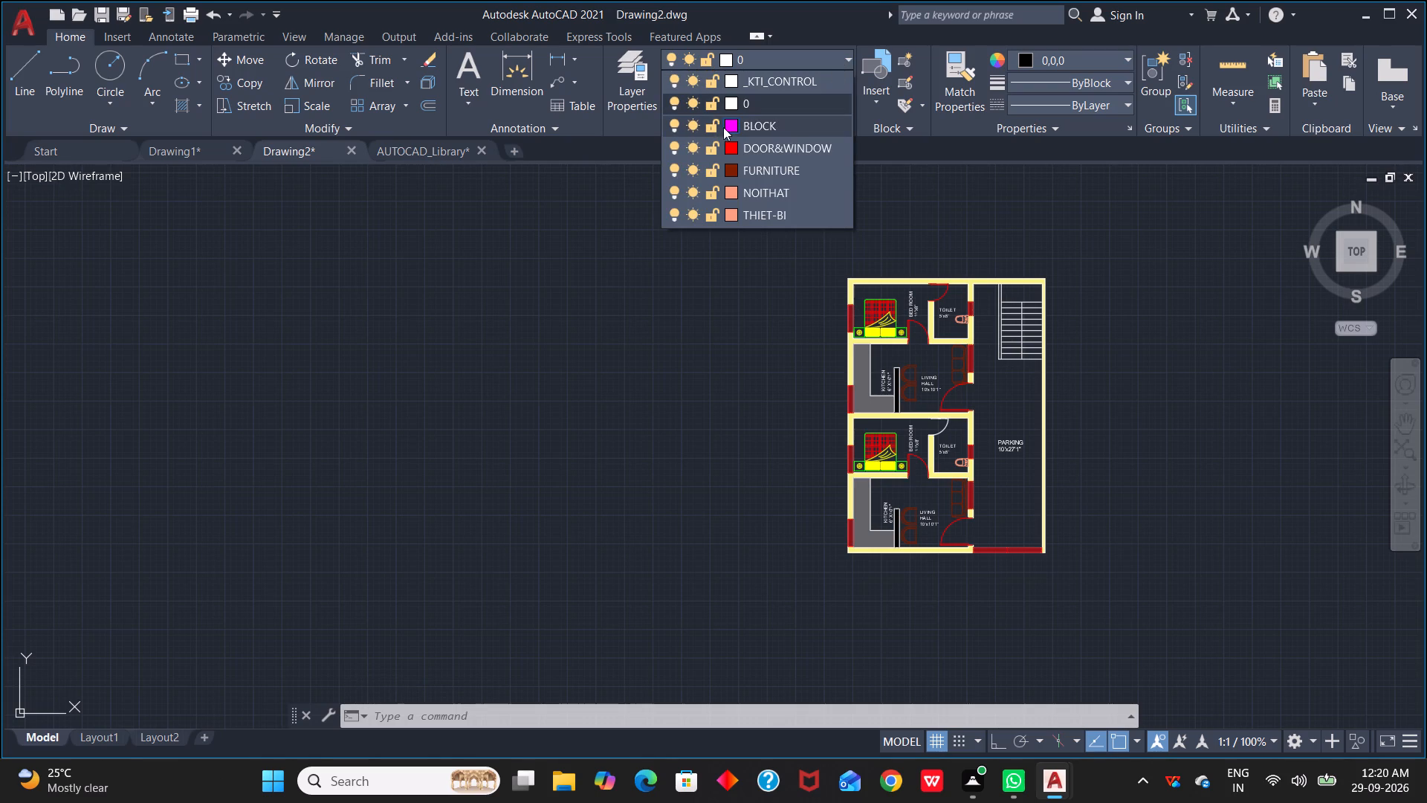
left_click(632, 64)
left_click(632, 64)
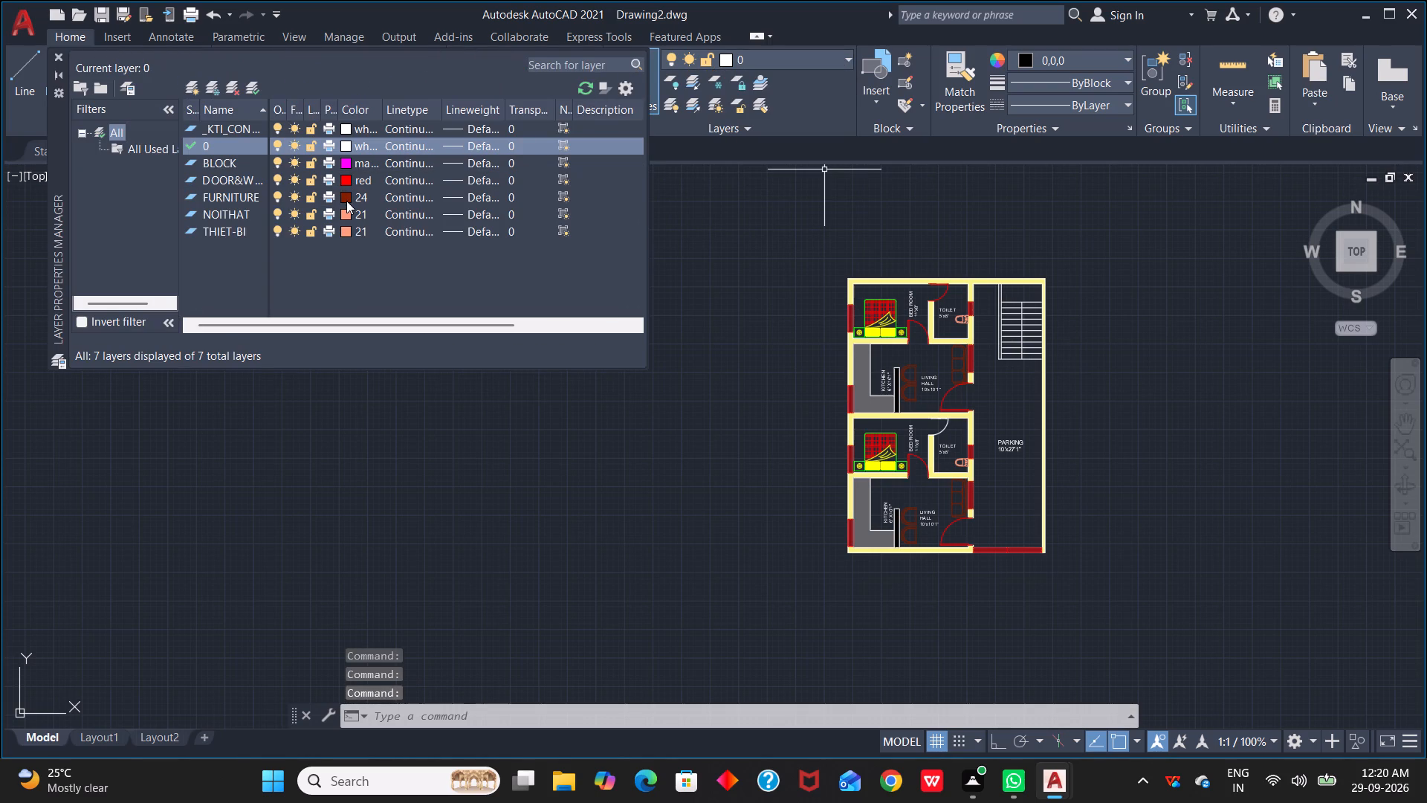
left_click(346, 201)
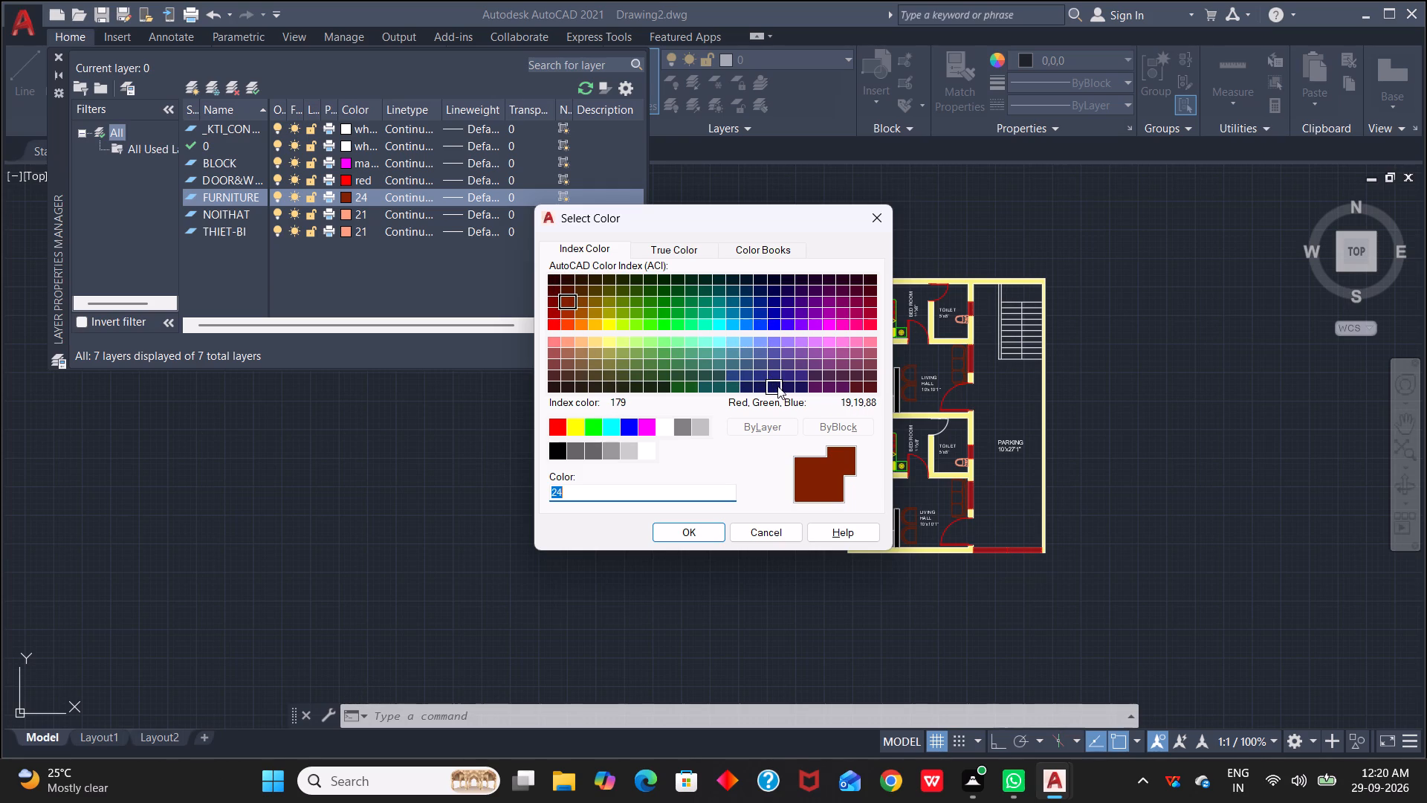
left_click(829, 387)
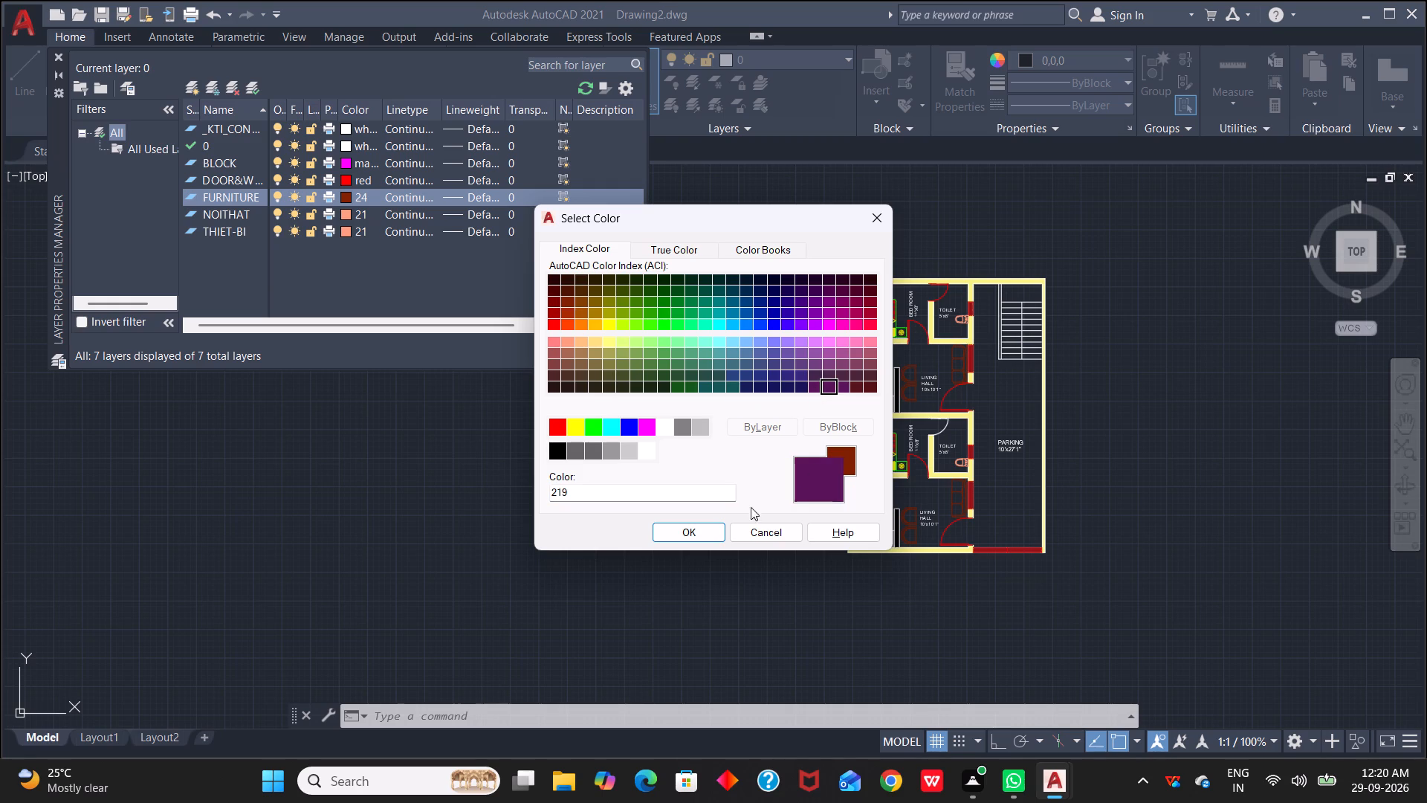
left_click(701, 530)
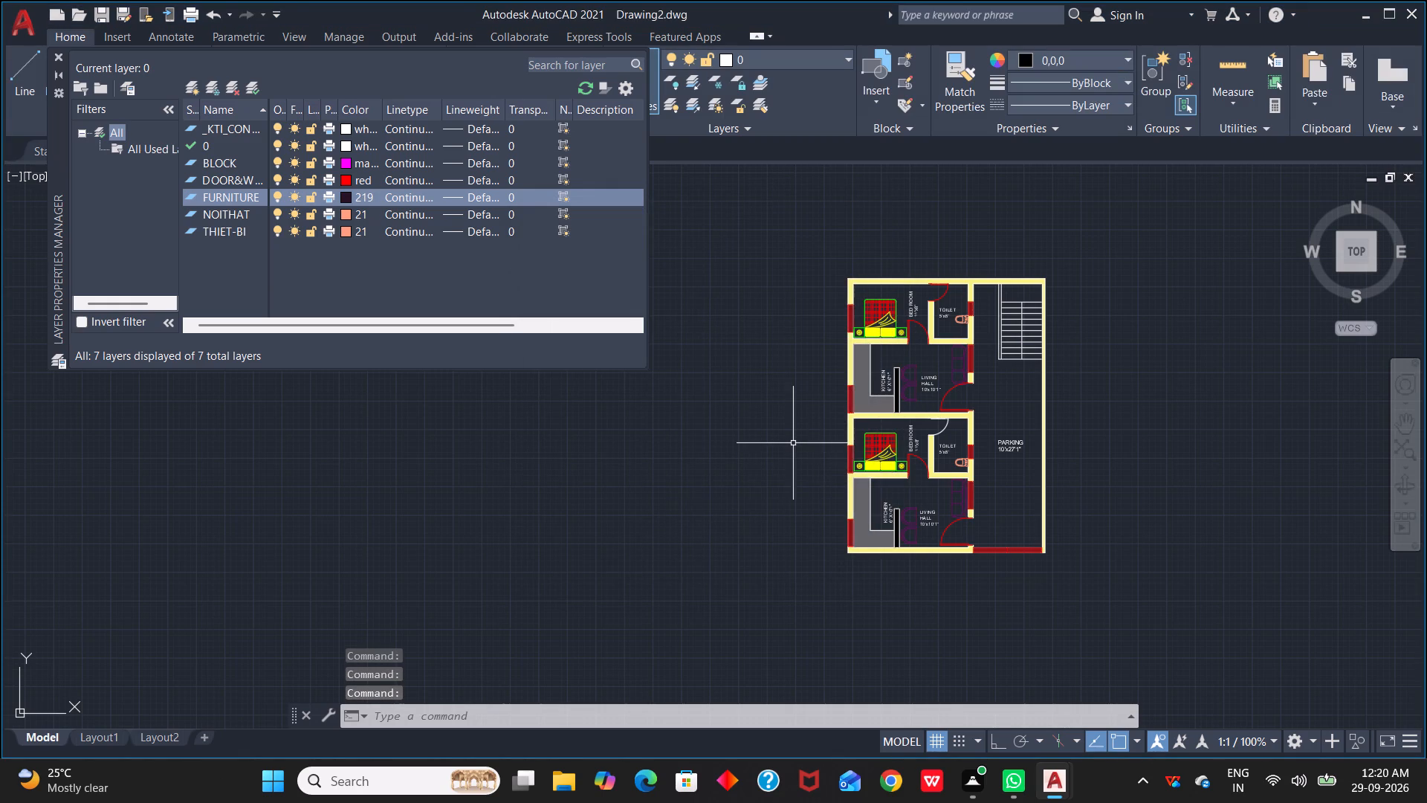
scroll(792, 442, "down", 1)
scroll(770, 416, "up", 2)
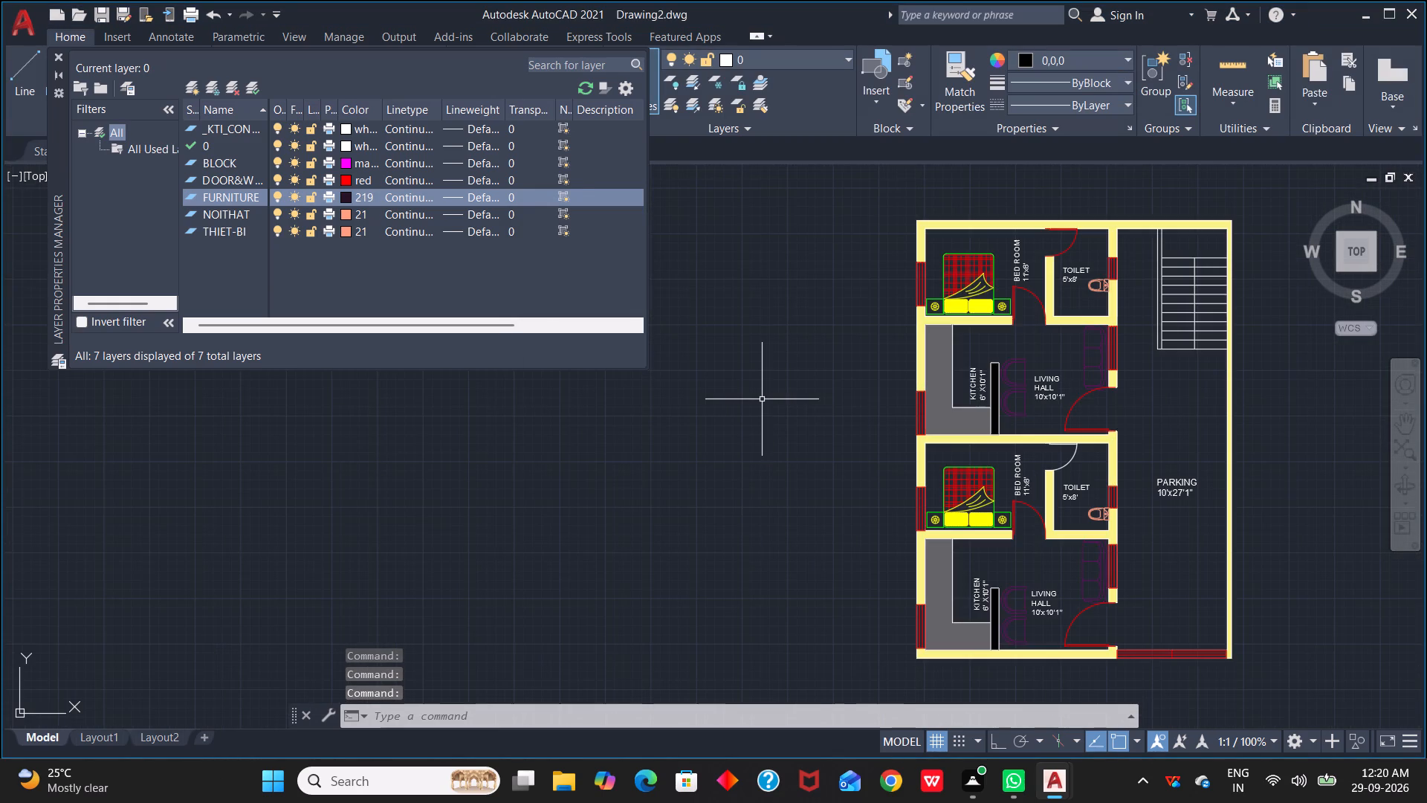
key("Escape")
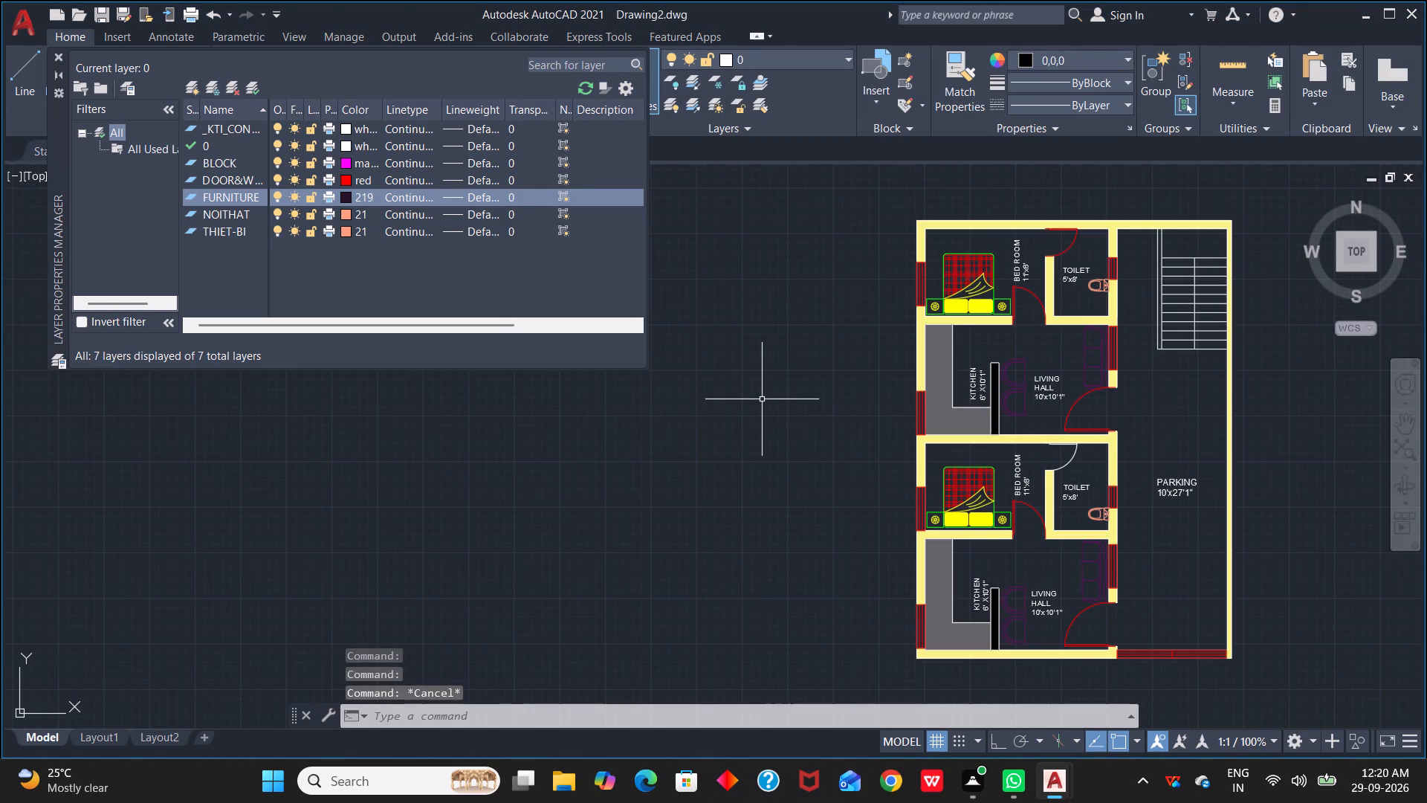
left_click(56, 56)
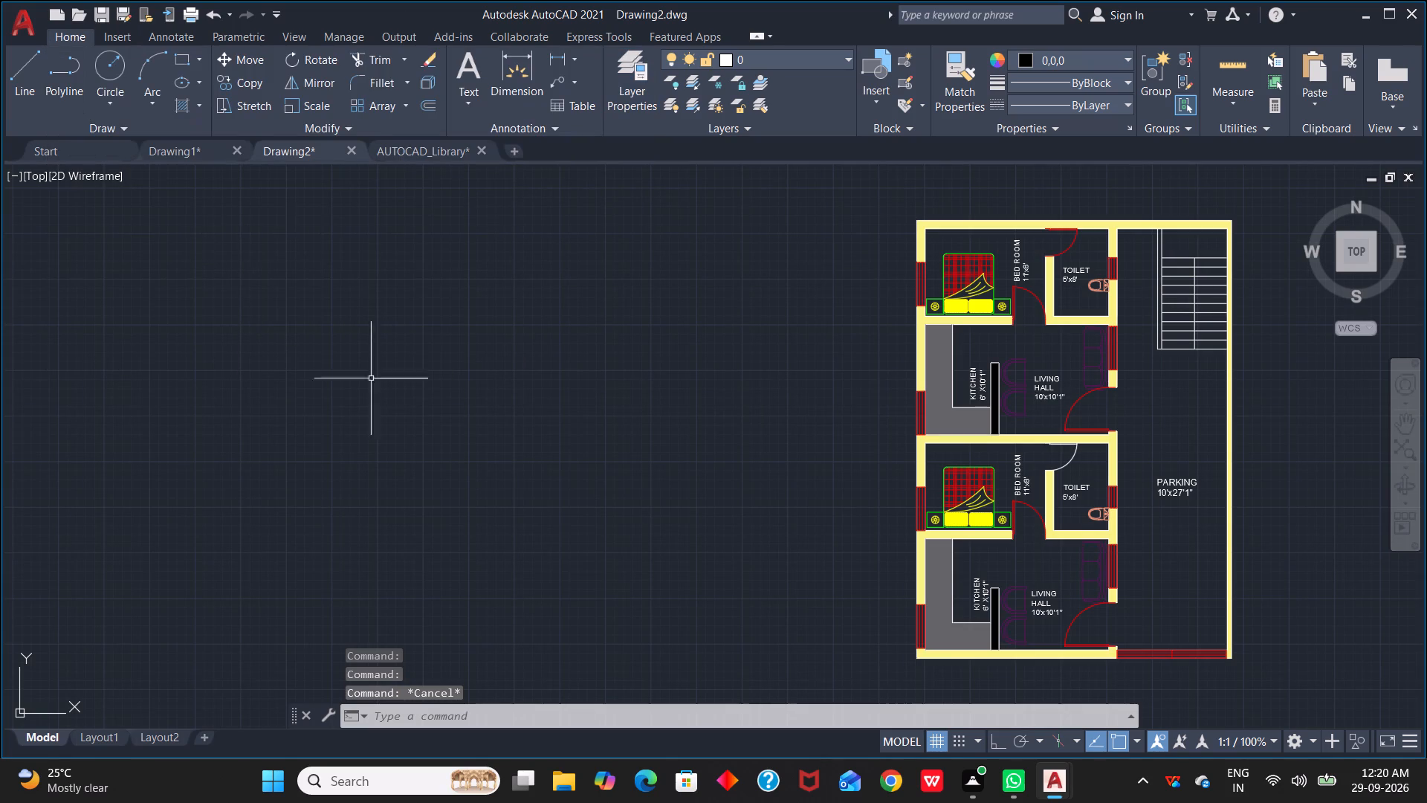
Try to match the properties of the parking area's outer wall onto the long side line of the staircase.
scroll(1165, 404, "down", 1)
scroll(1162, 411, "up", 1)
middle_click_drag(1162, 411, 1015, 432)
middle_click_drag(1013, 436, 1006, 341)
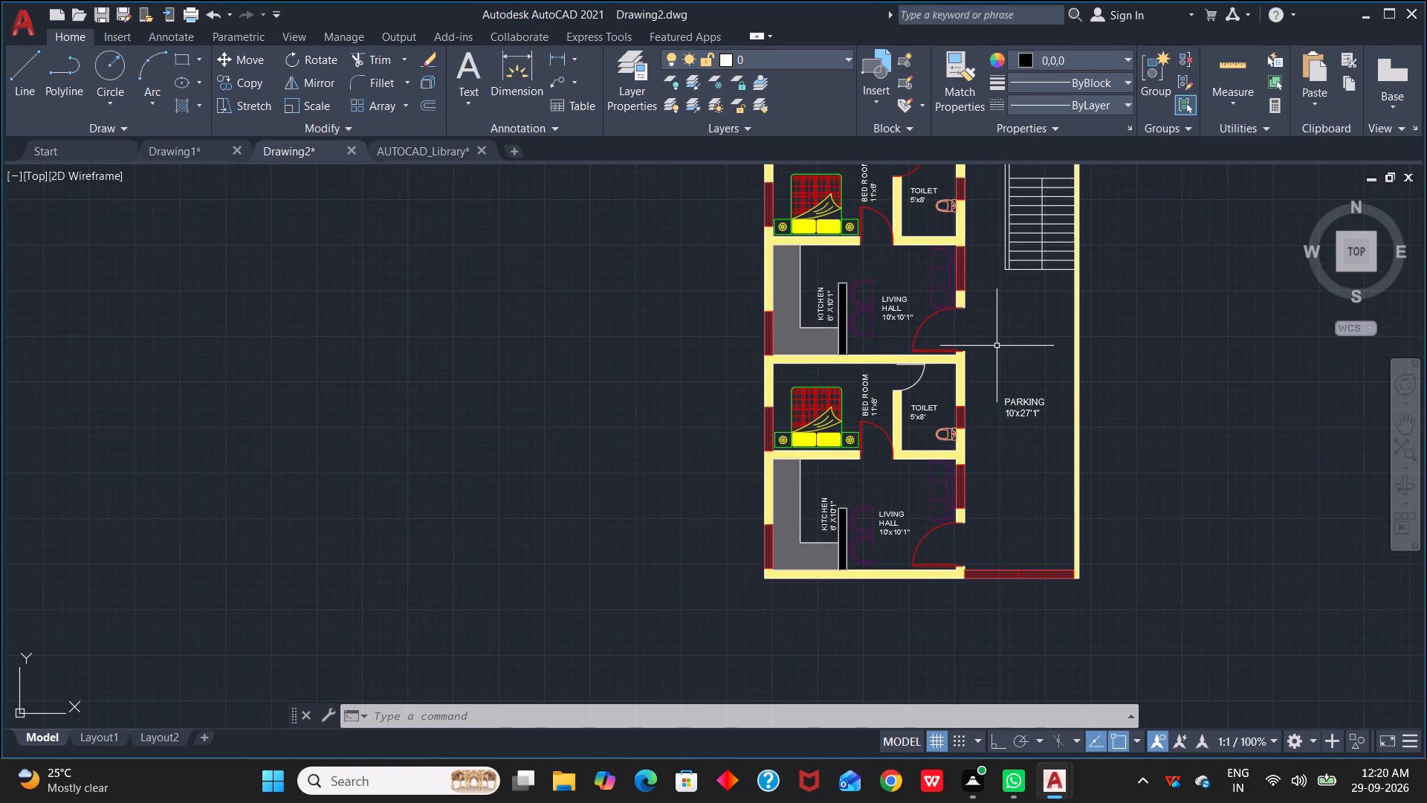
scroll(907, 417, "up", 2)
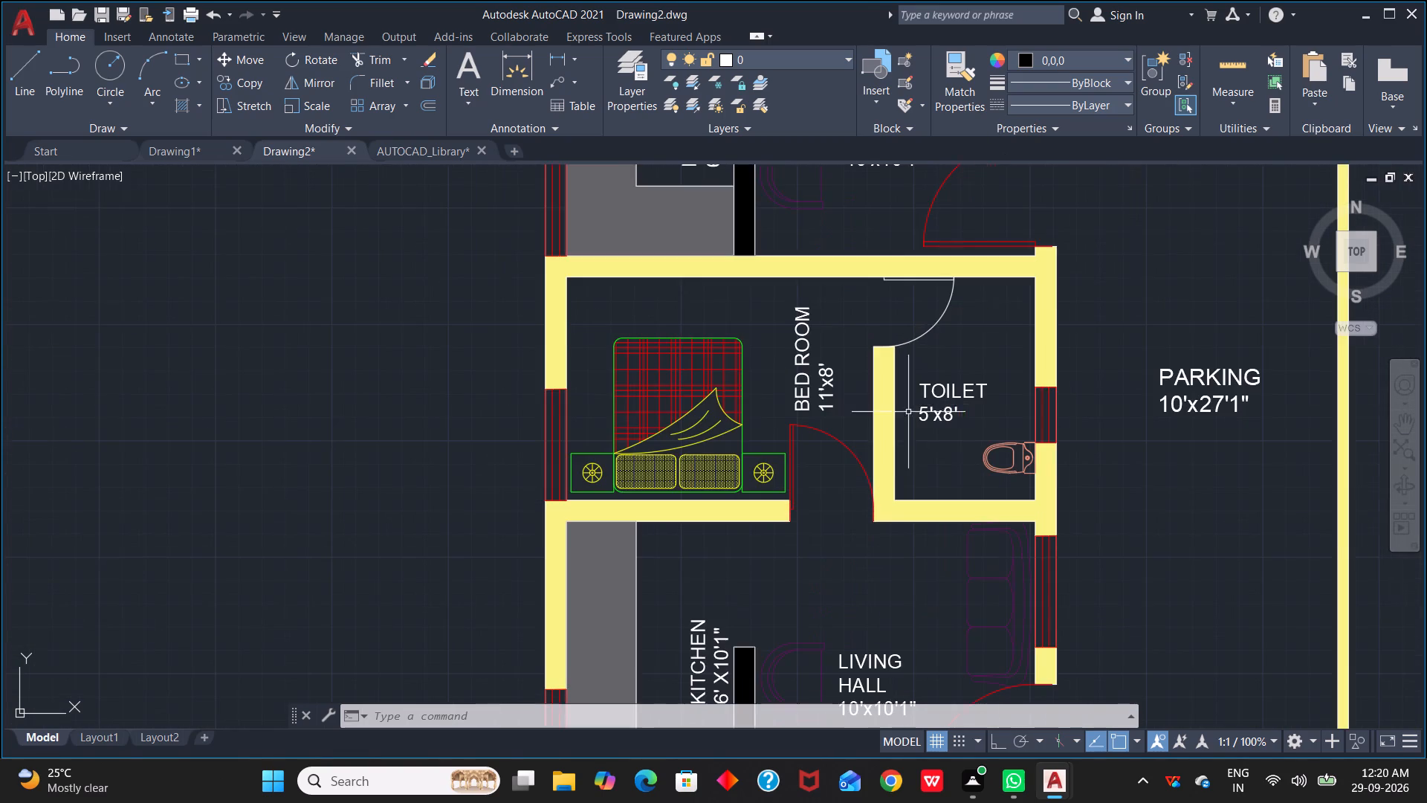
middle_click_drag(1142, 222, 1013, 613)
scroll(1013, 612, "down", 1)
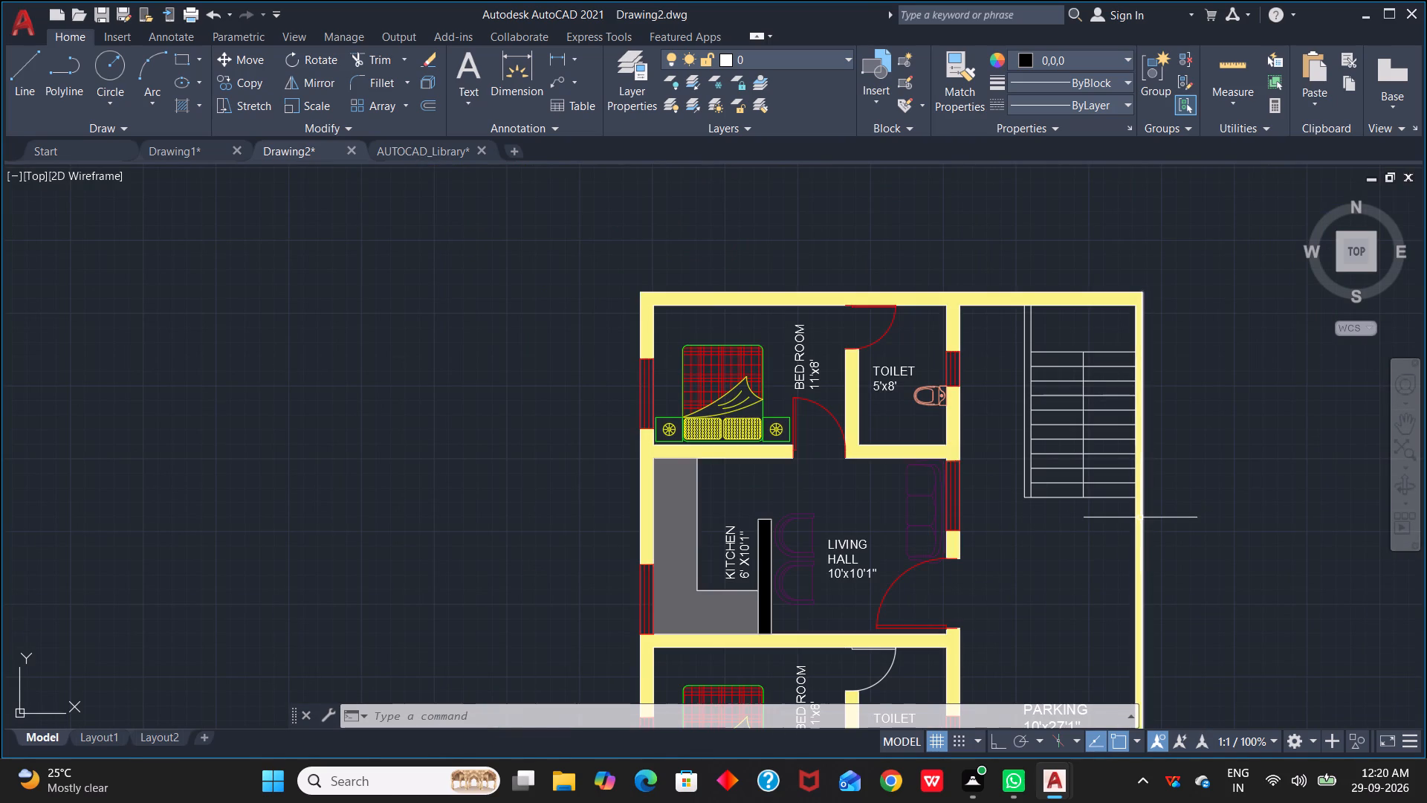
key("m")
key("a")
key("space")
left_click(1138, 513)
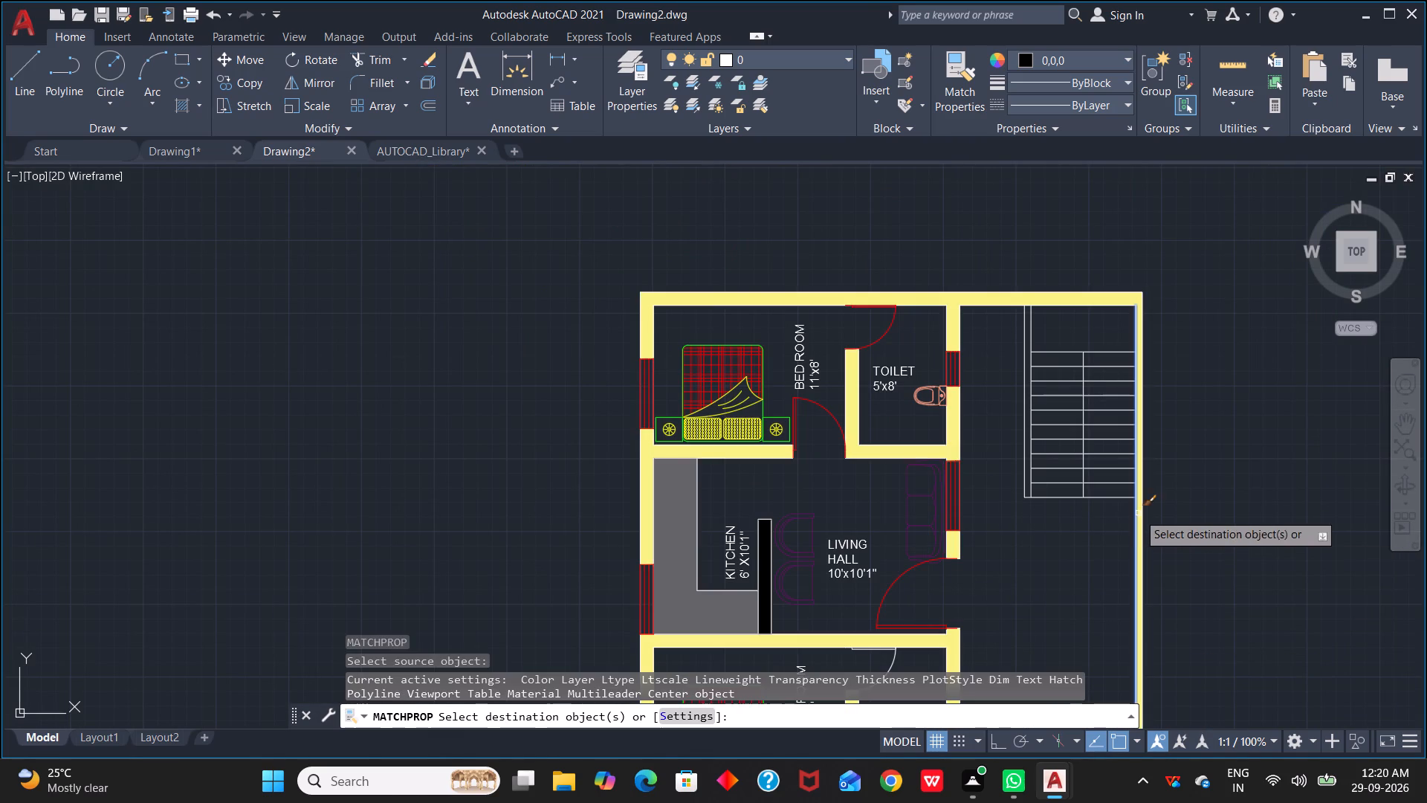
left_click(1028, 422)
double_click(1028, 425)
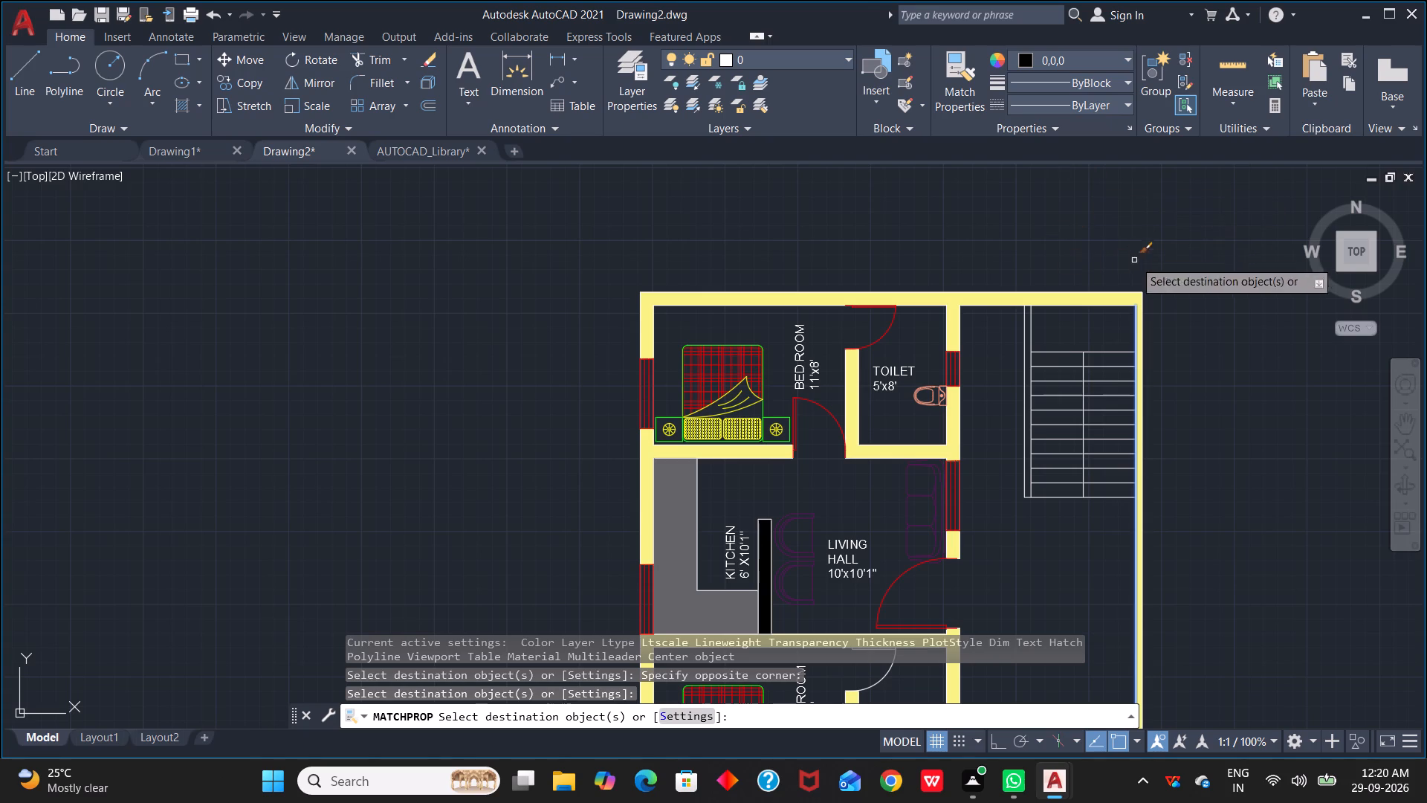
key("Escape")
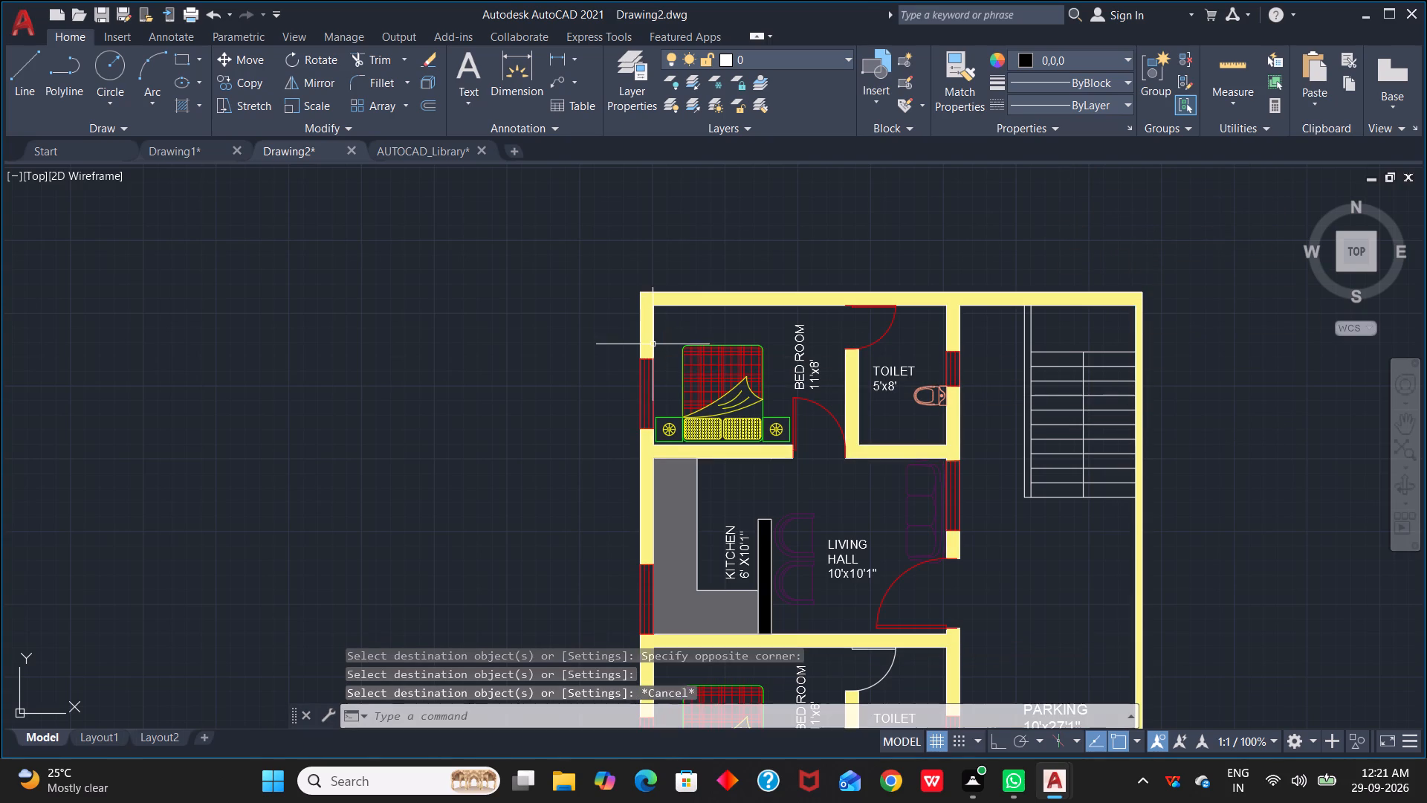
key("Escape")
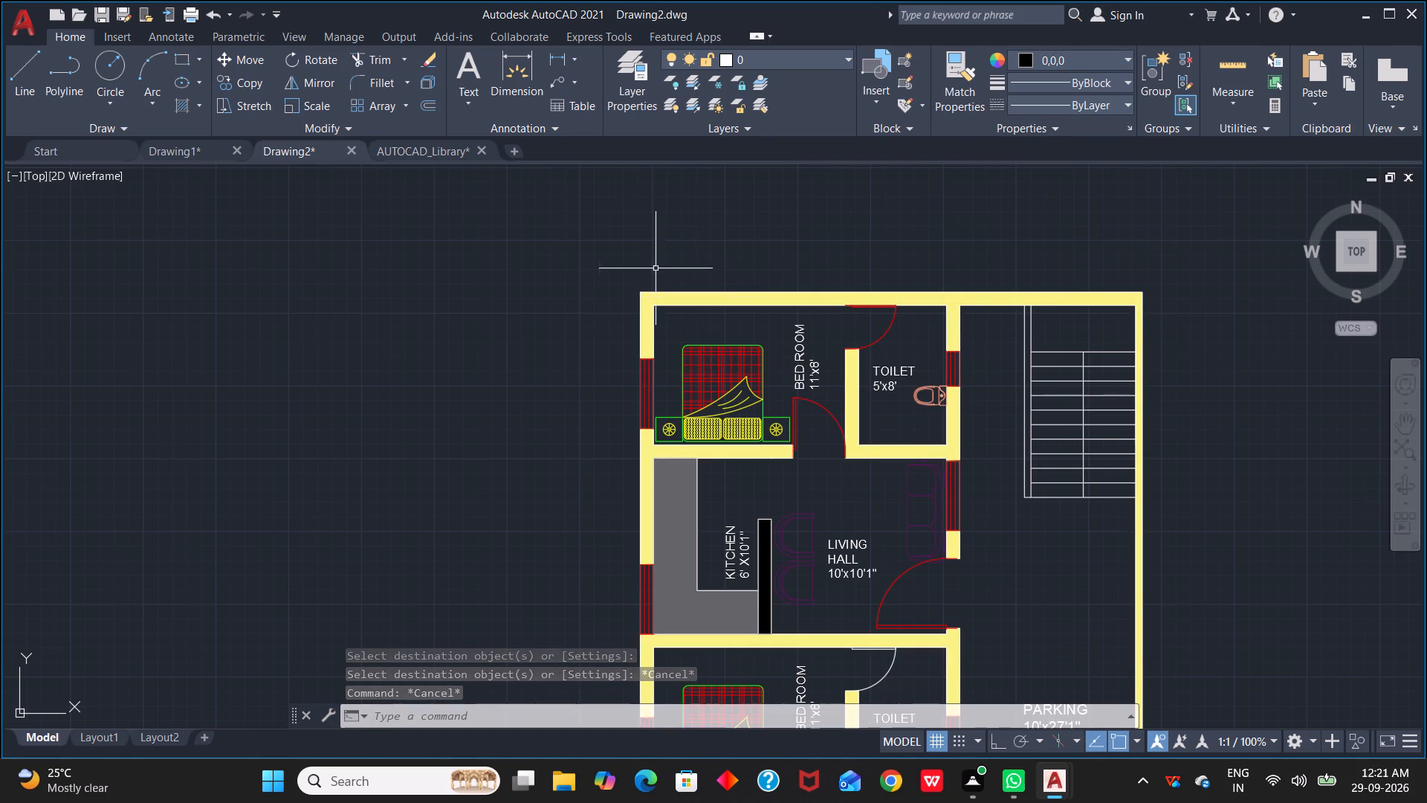
Hatch the narrow strip along the long side of the staircase with the solid pattern in colour 247,242,129.
type("H")
key("space")
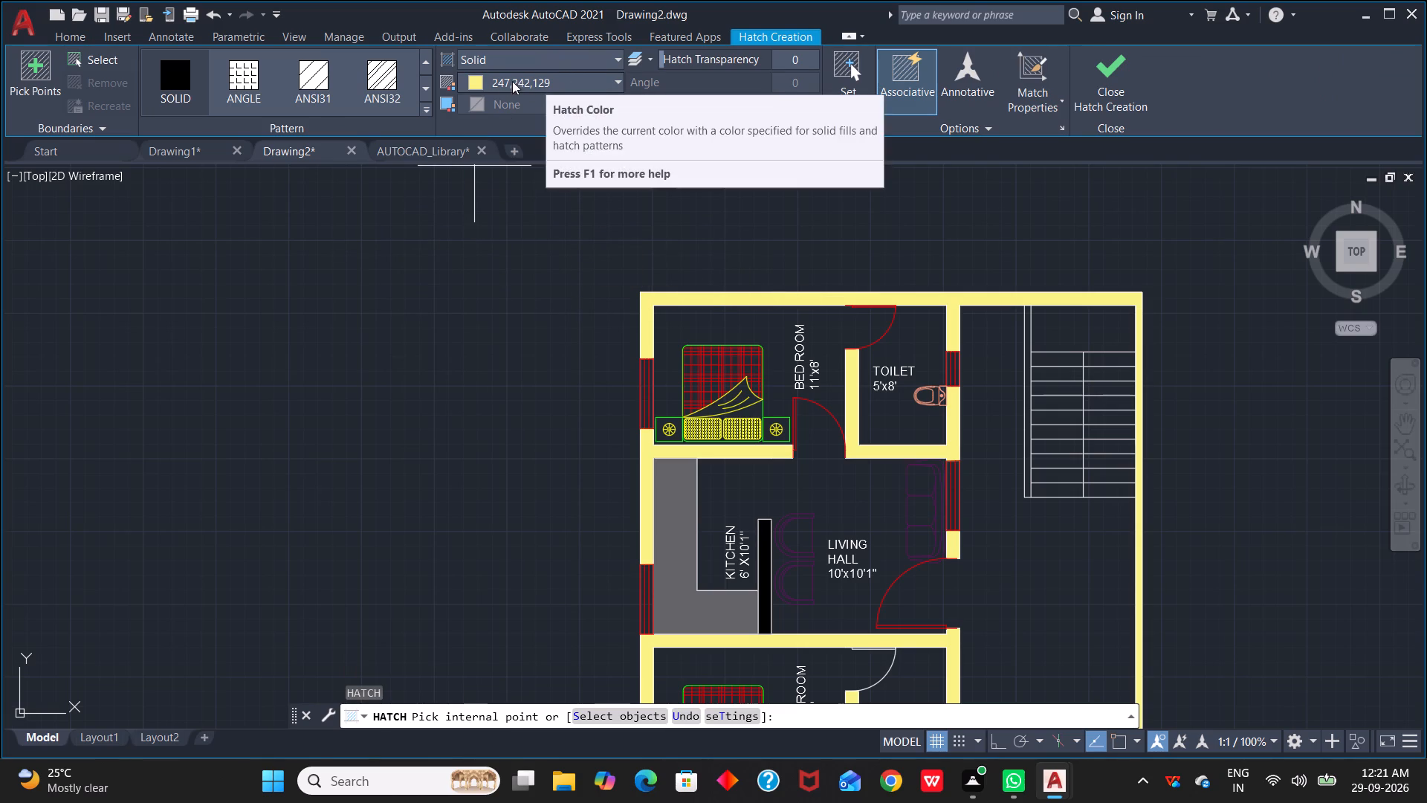
scroll(1027, 385, "up", 3)
left_click(1024, 377)
scroll(917, 443, "down", 2)
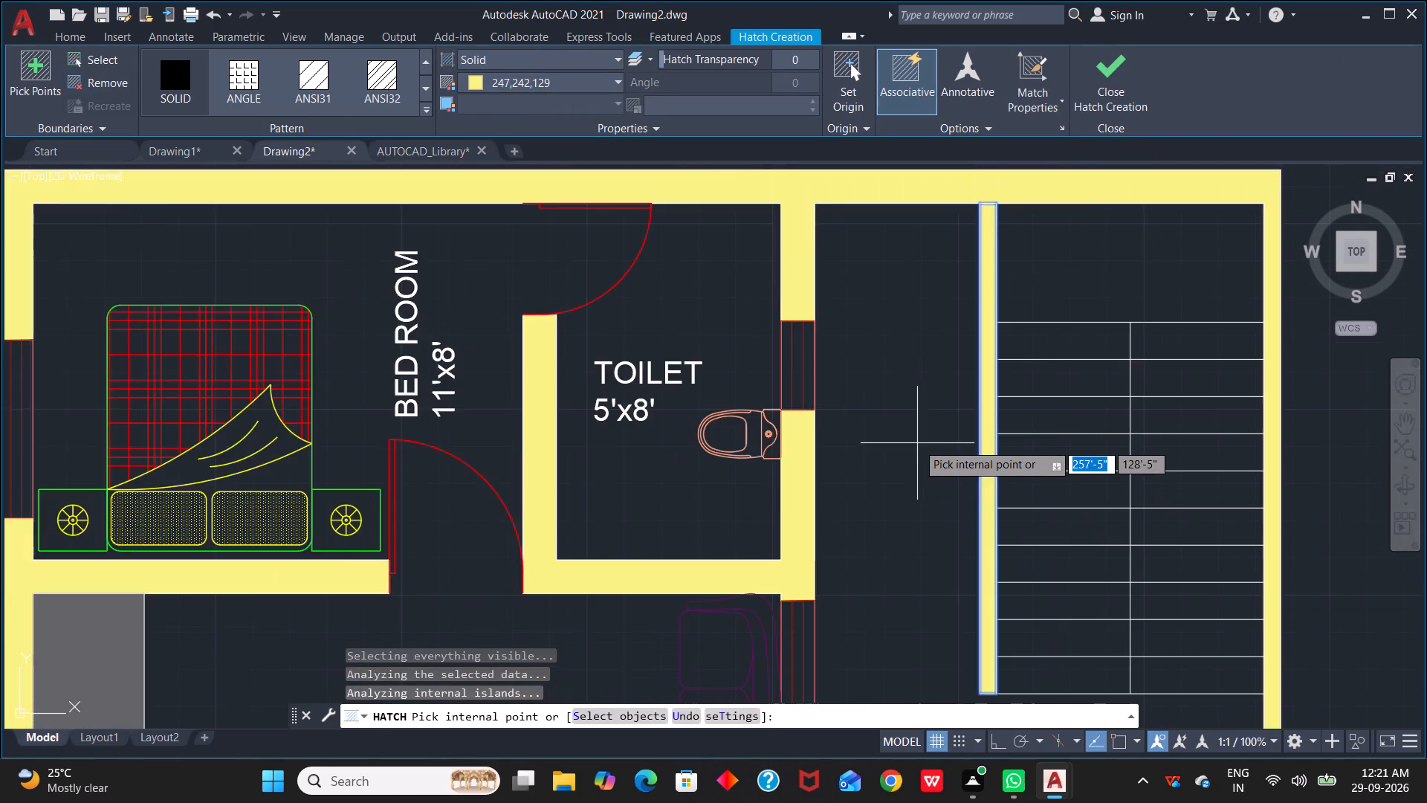
scroll(911, 432, "down", 1)
key("Escape")
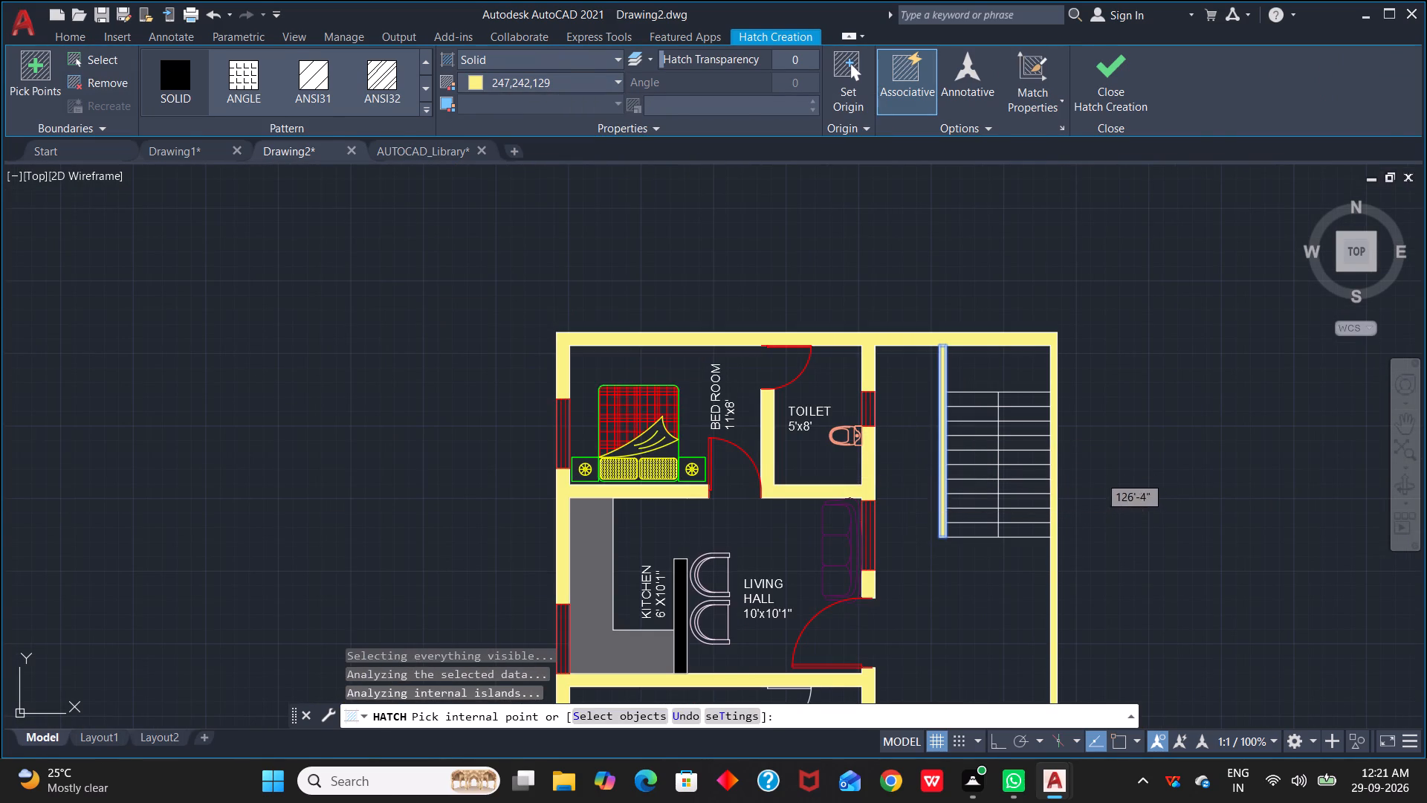
Close the AUTOCAD_Library drawing, saving its changes.
scroll(997, 558, "down", 1)
middle_click_drag(994, 604, 984, 526)
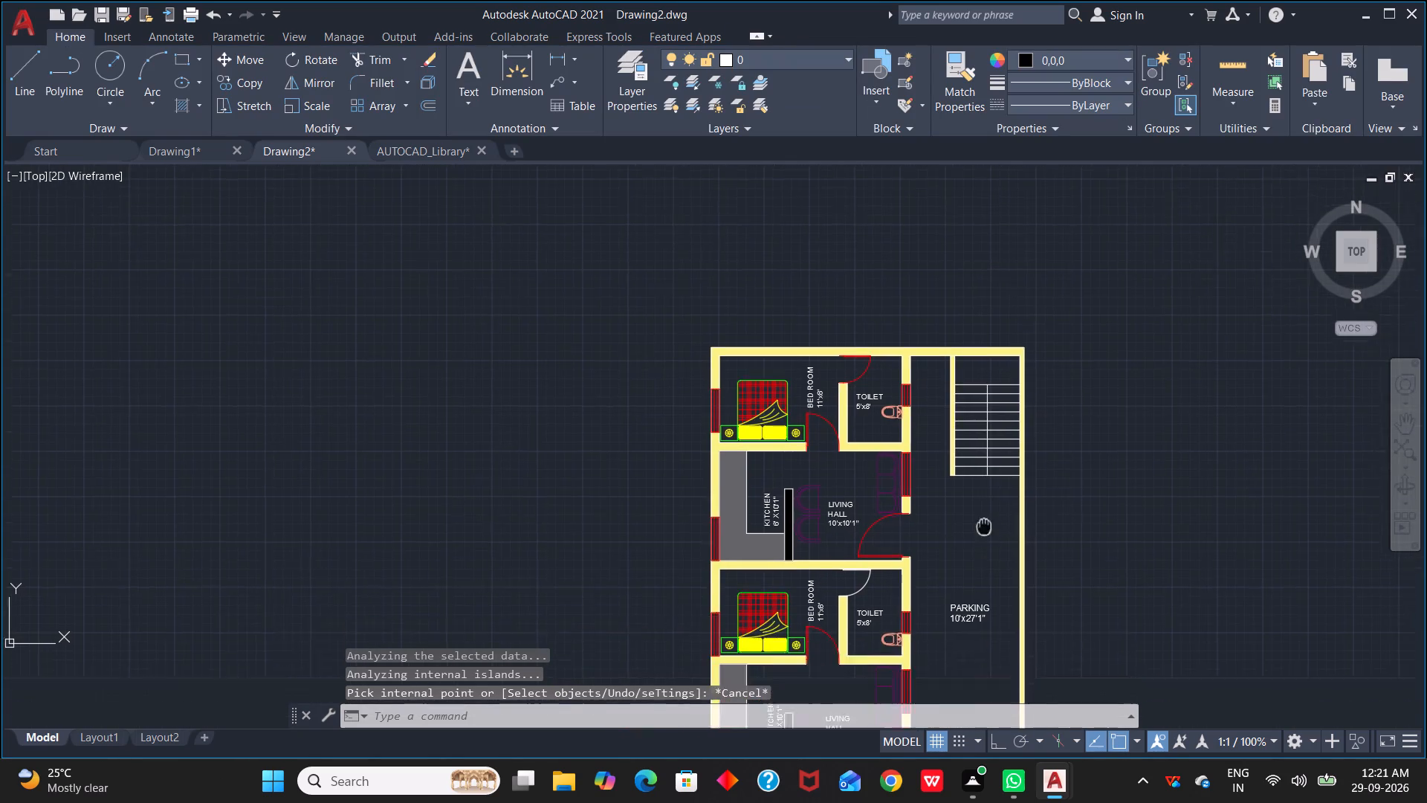
middle_click_drag(984, 526, 1020, 327)
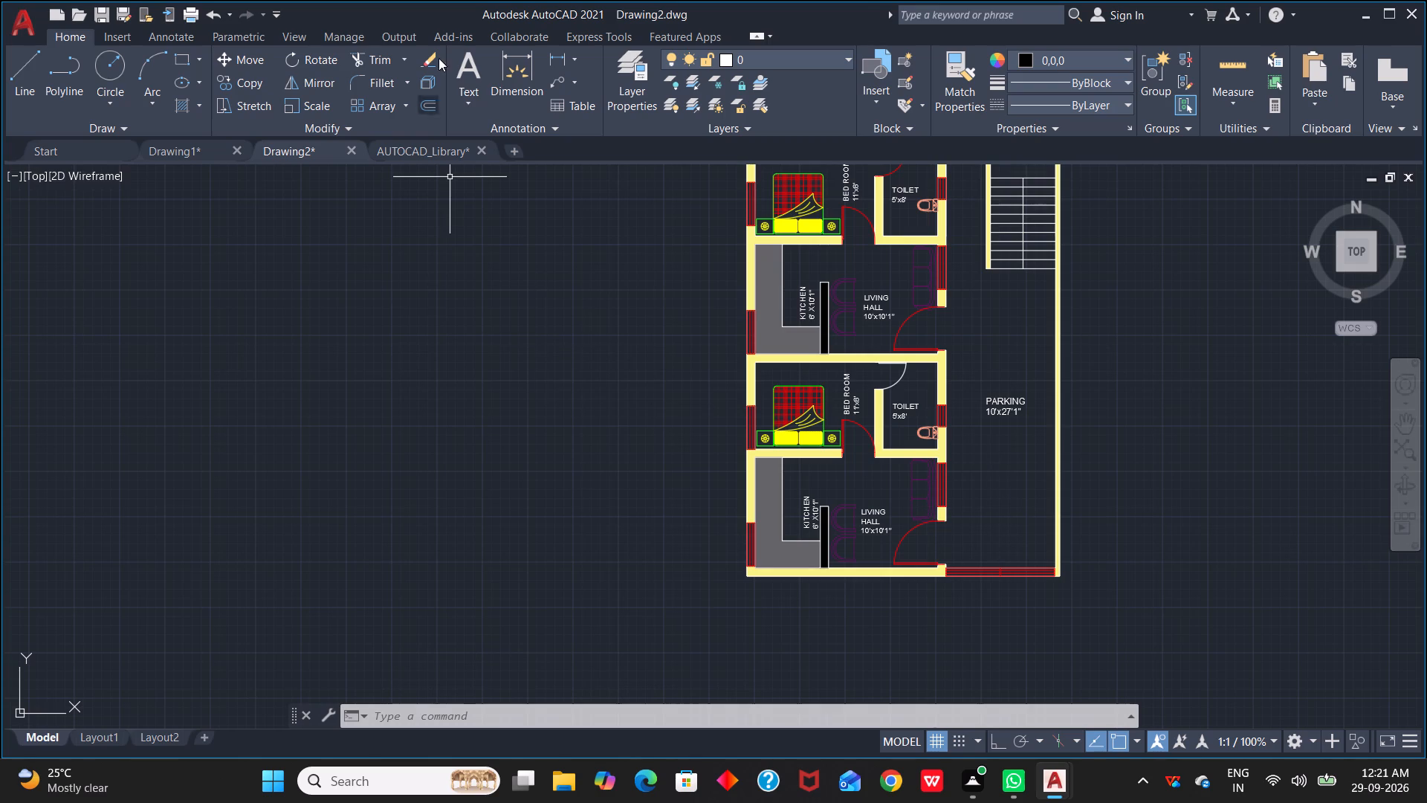
left_click_drag(475, 157, 482, 156)
left_click(484, 152)
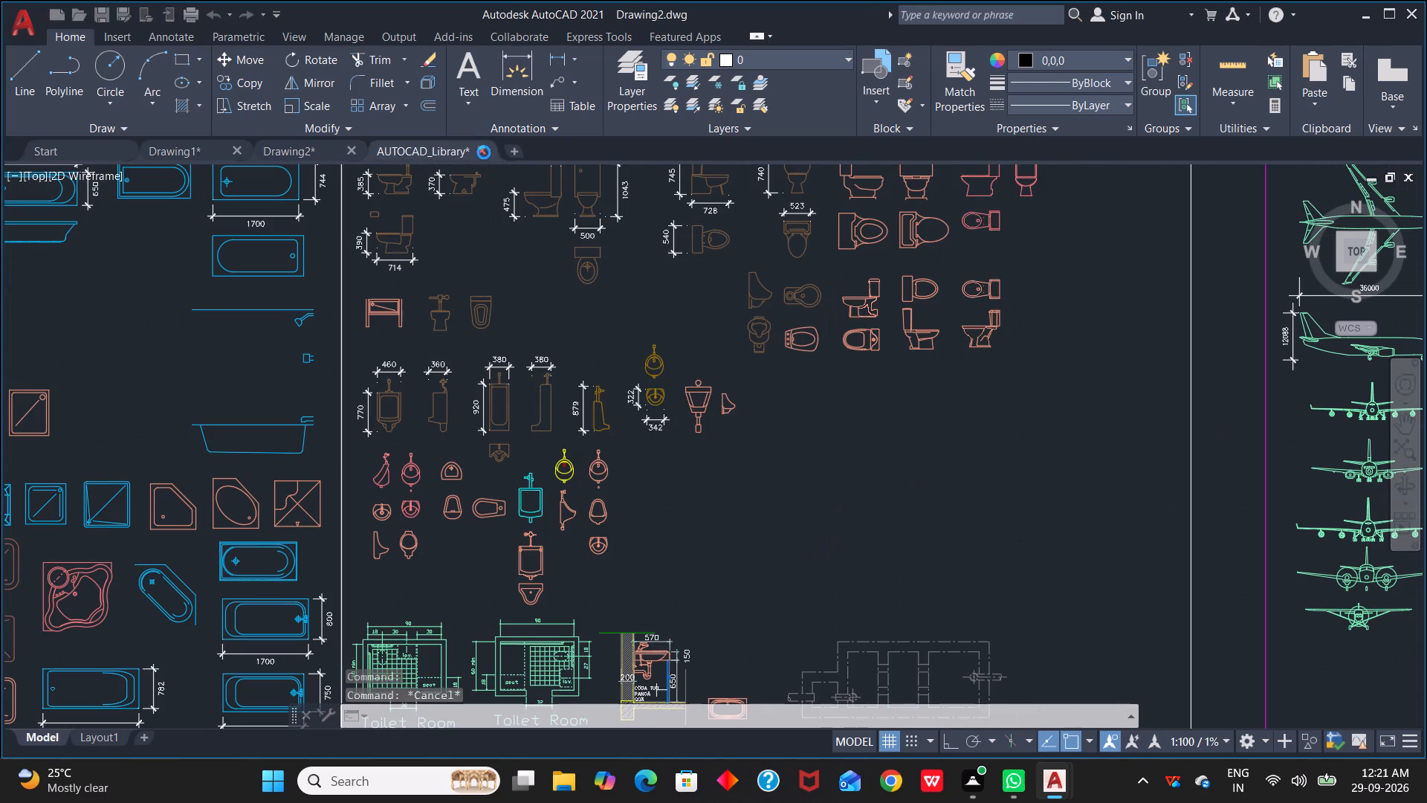
left_click(683, 443)
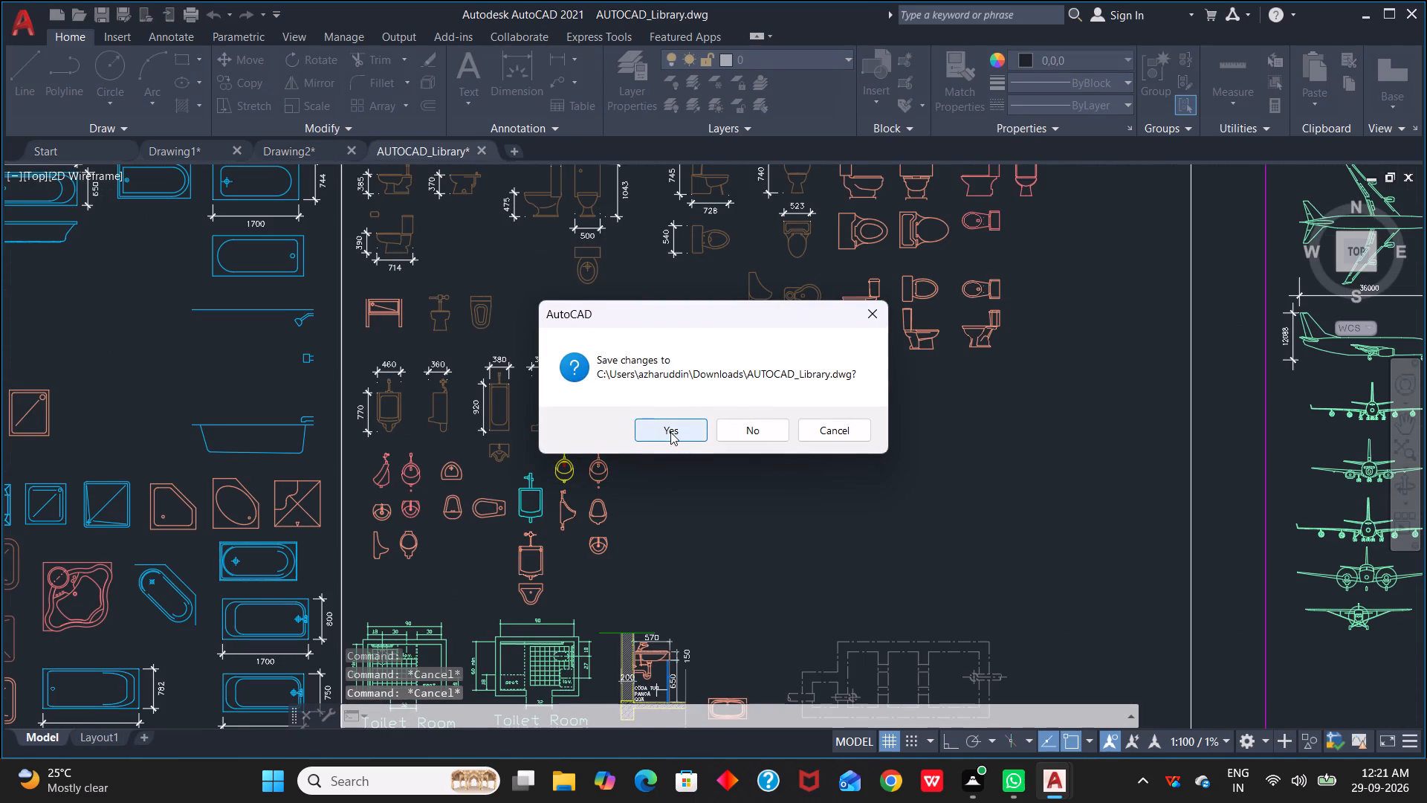
left_click(667, 430)
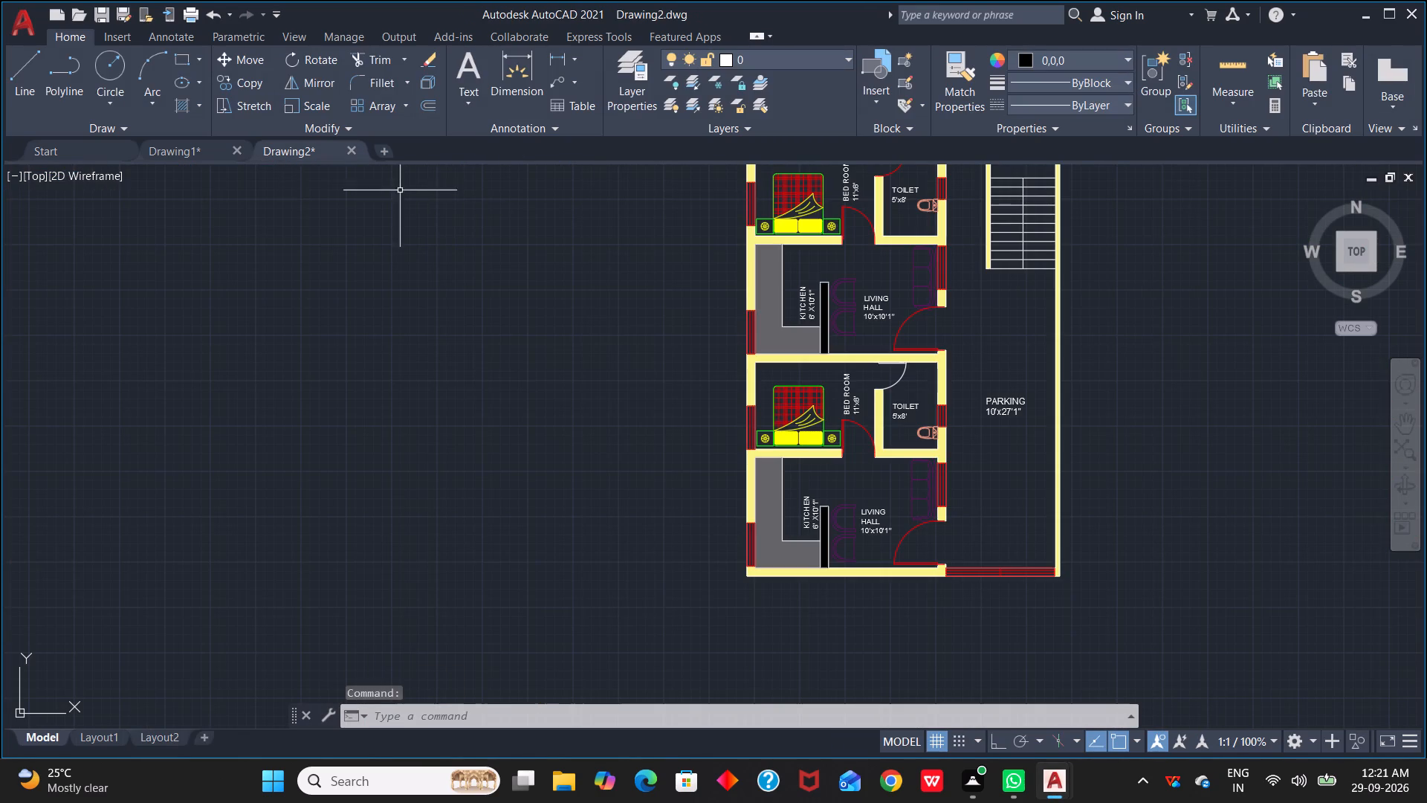
Close Drawing1 without saving its changes.
left_click(236, 146)
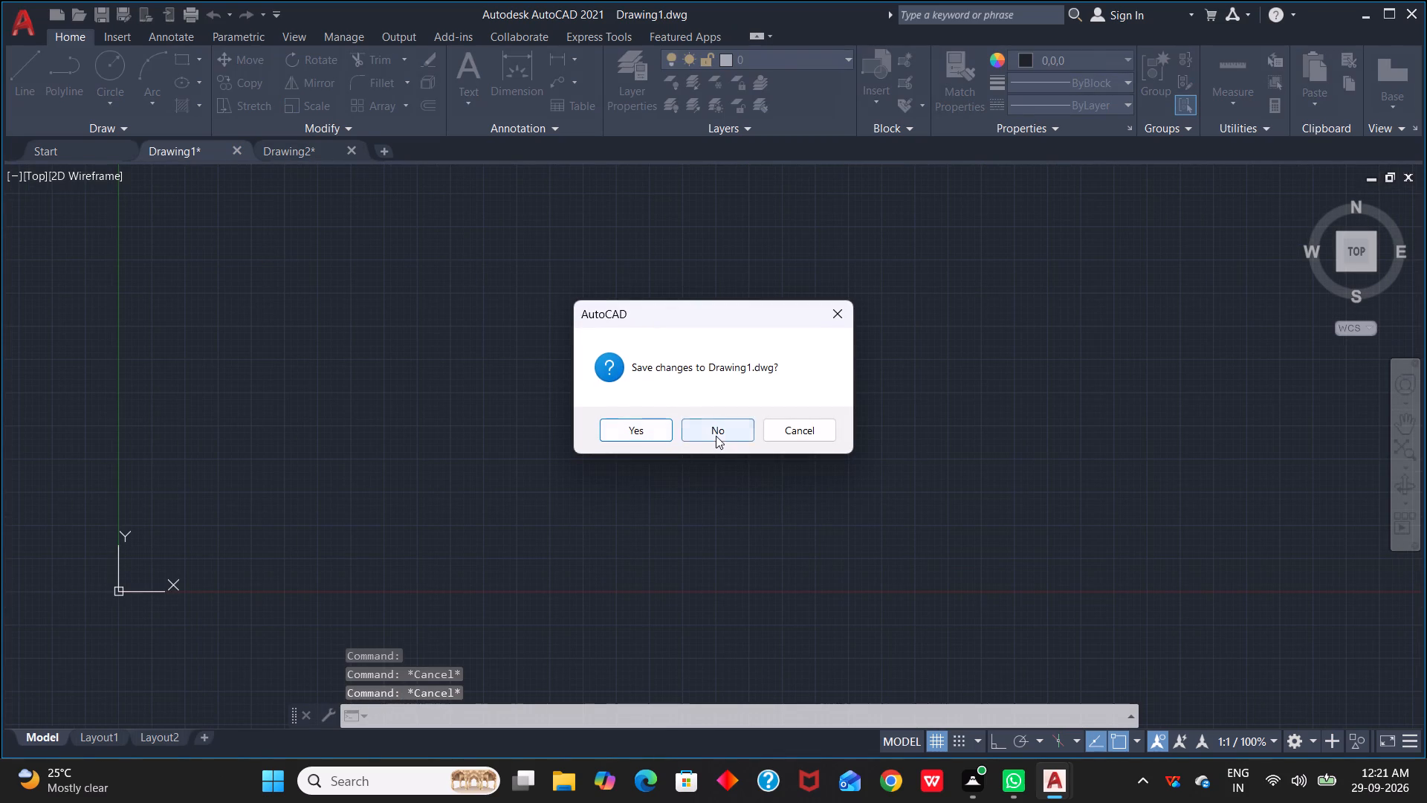
left_click(716, 436)
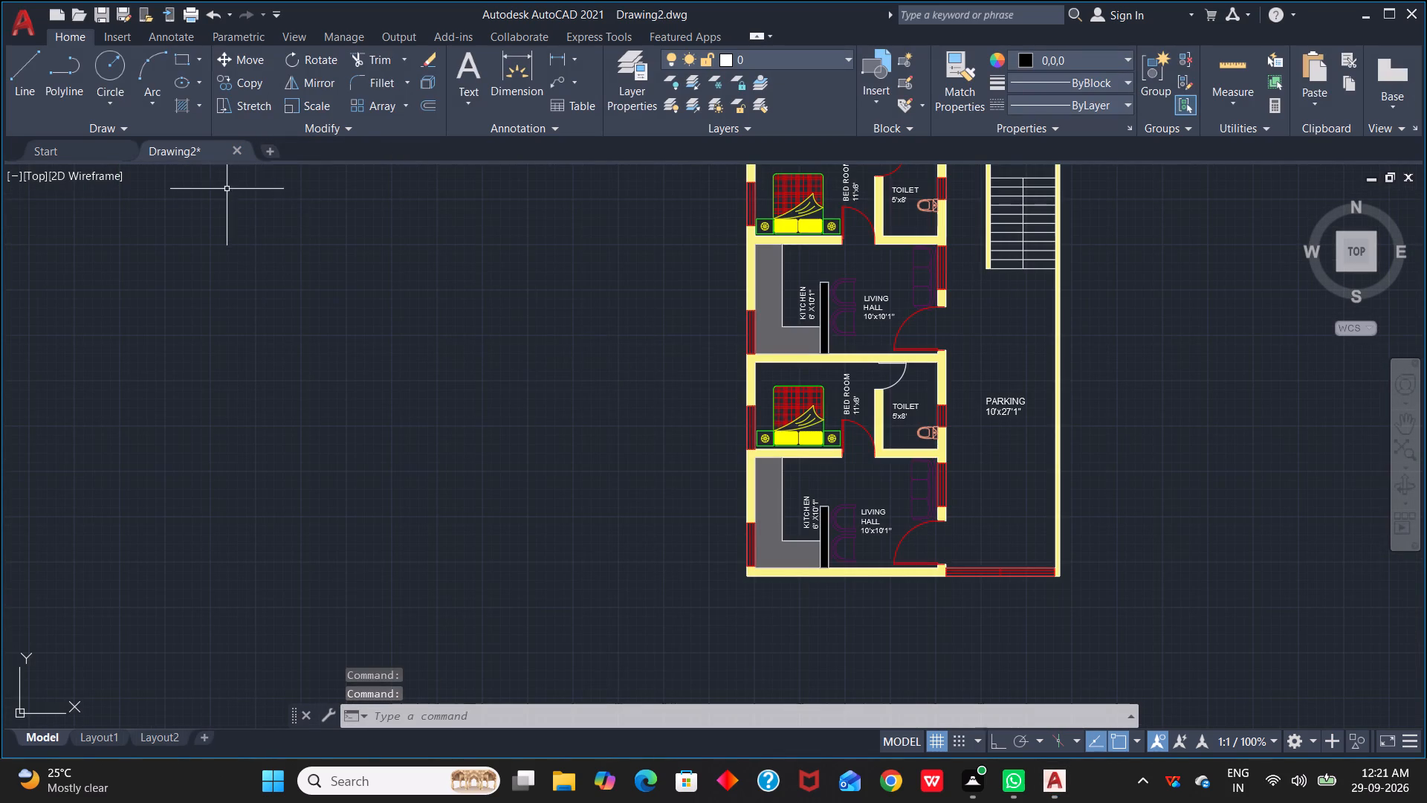
Save the floor plan drawing in the Downloads folder under the file name PROJECT2.
scroll(625, 335, "up", 2)
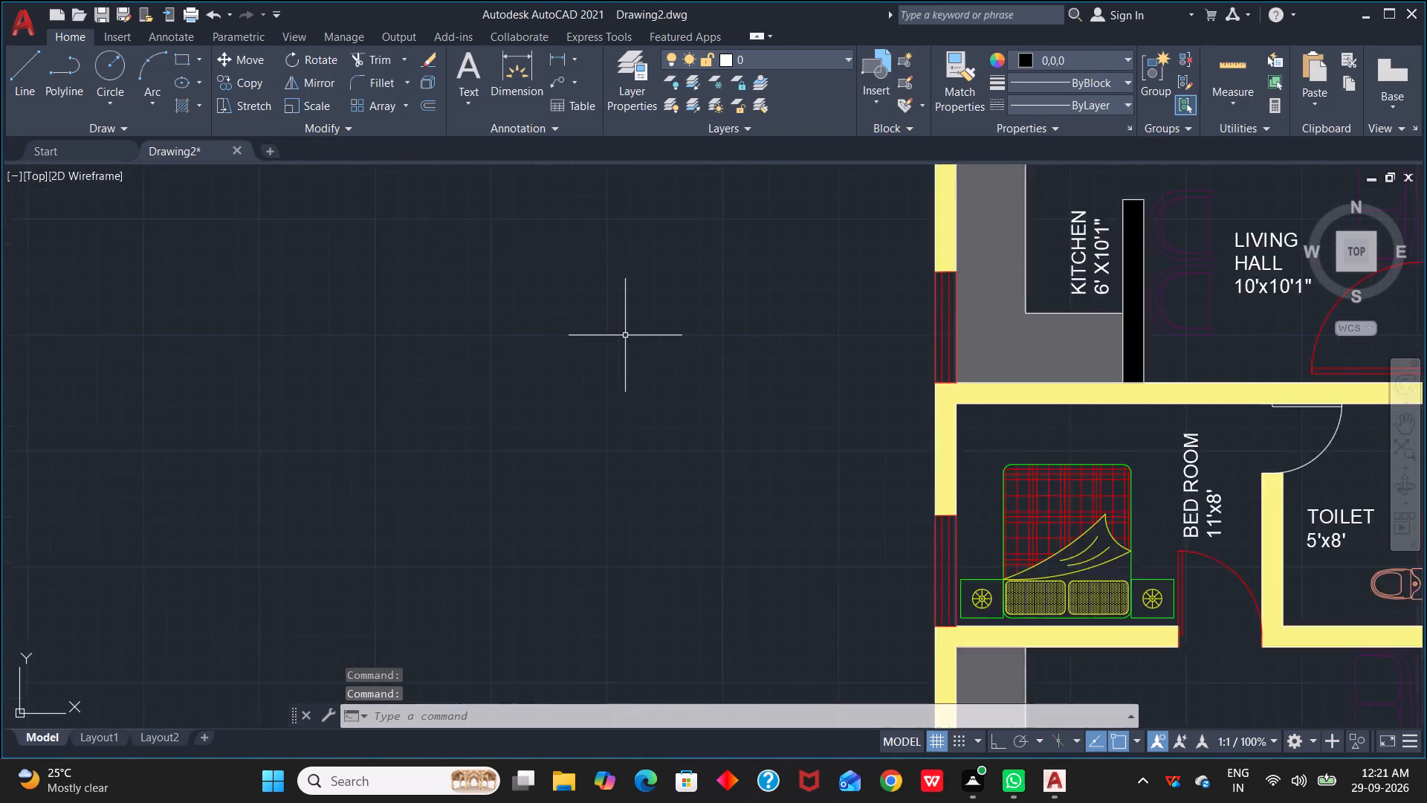
scroll(625, 335, "down", 3)
middle_click_drag(621, 333, 667, 378)
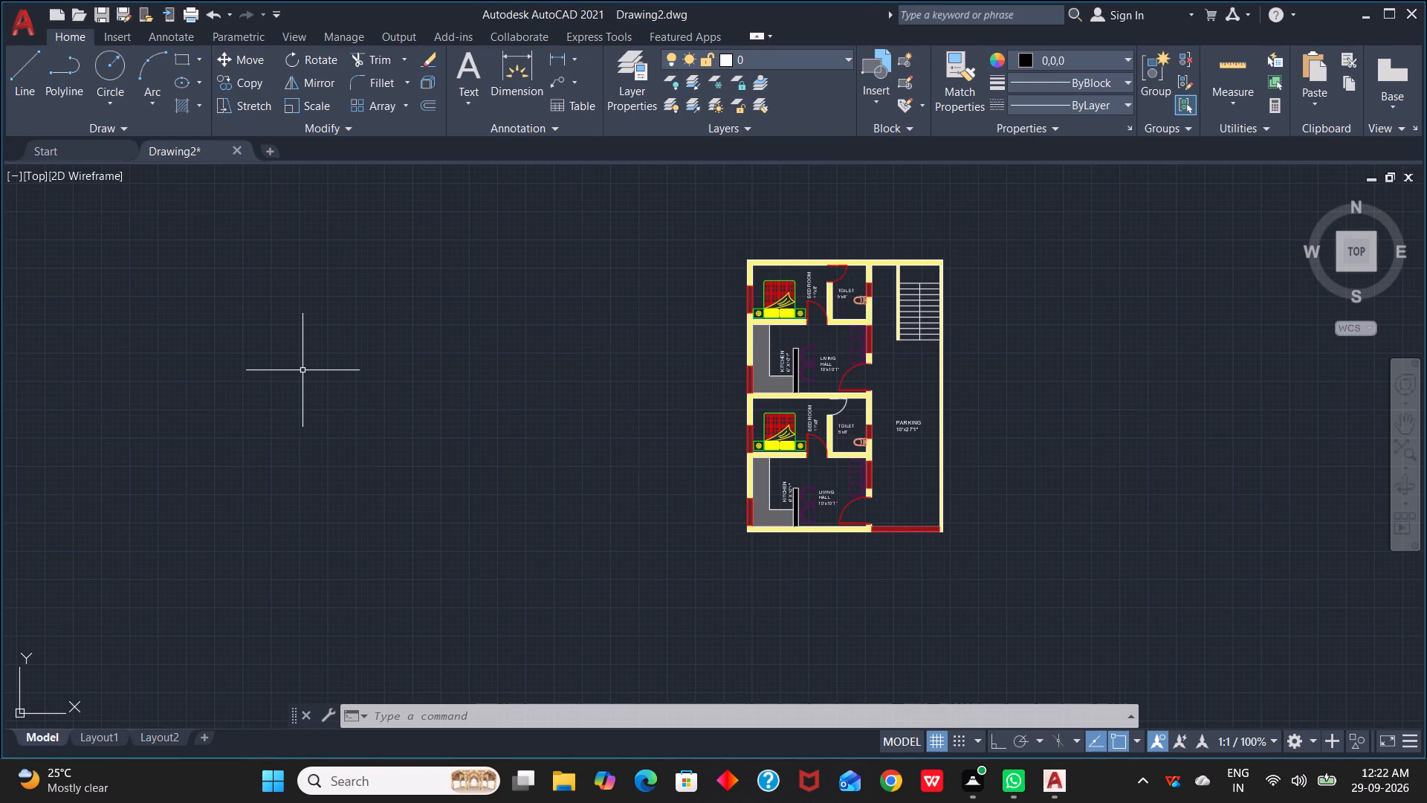
left_click(104, 13)
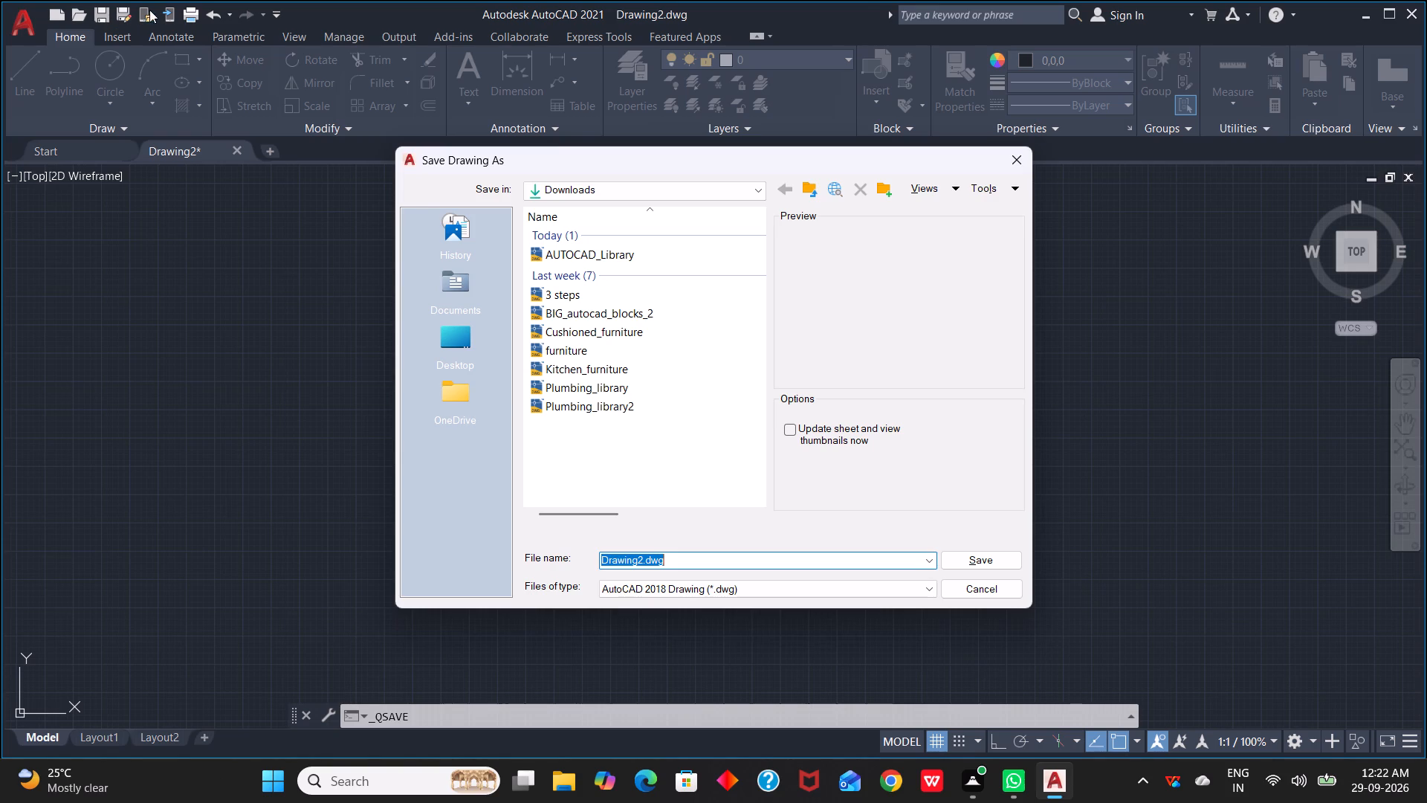
key("BackSpace")
type("PRO")
type("JECT")
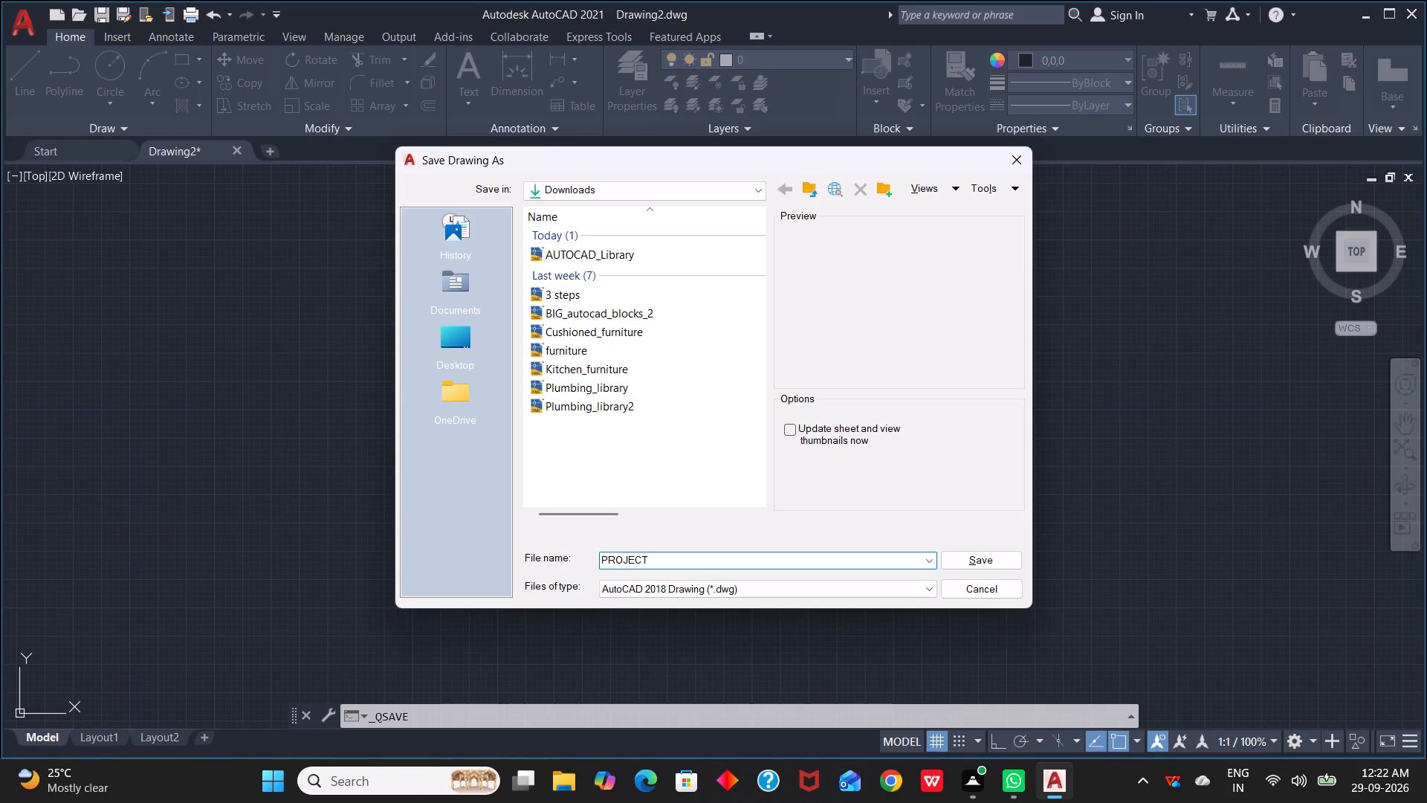
key("minus")
key("2")
key("BackSpace")
key("BackSpace")
key("2")
key("Return")
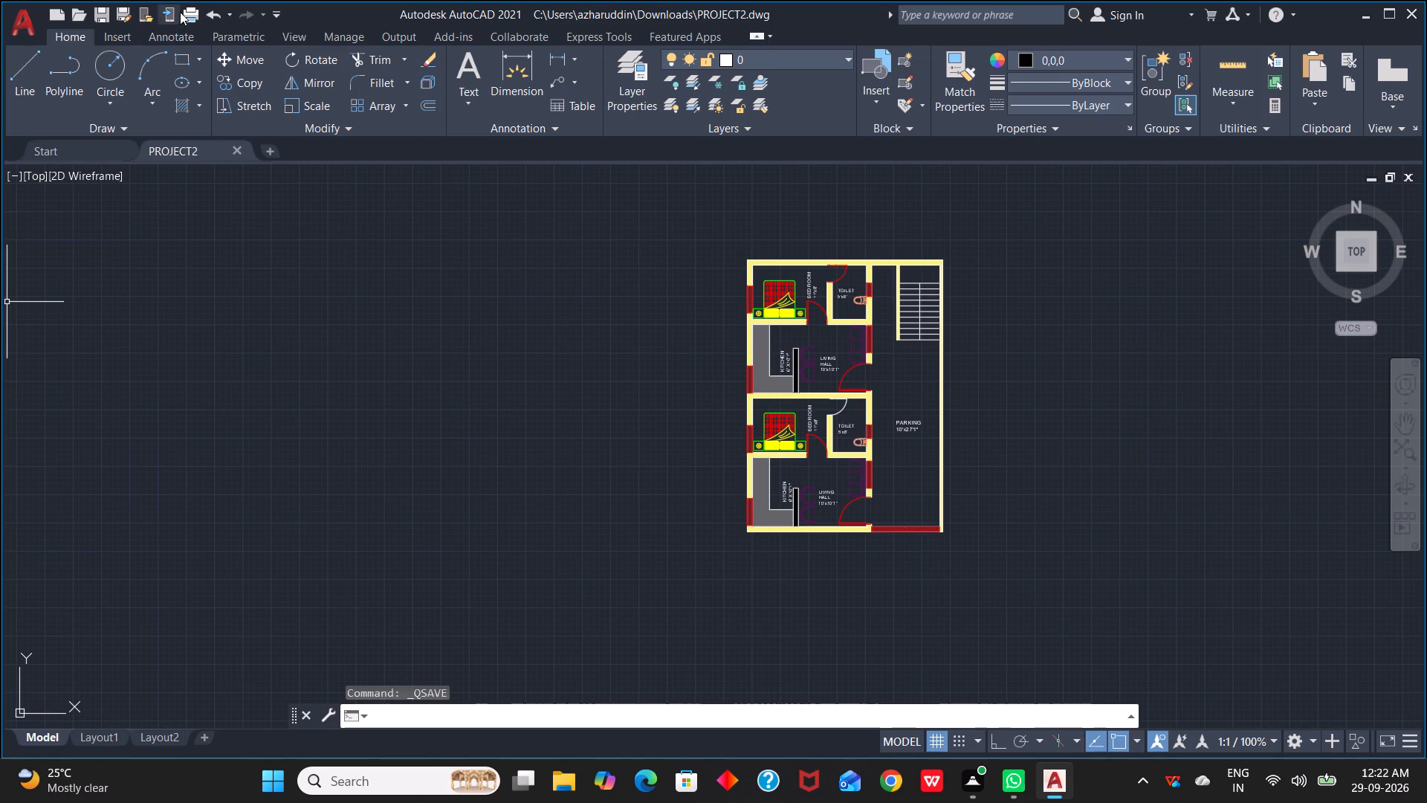
Plot the displayed model with DWG To PDF.pc3 on ISO A4 paper, applying the settings to the layout and saving PROJECT2-Model.pdf in Documents.
left_click(182, 11)
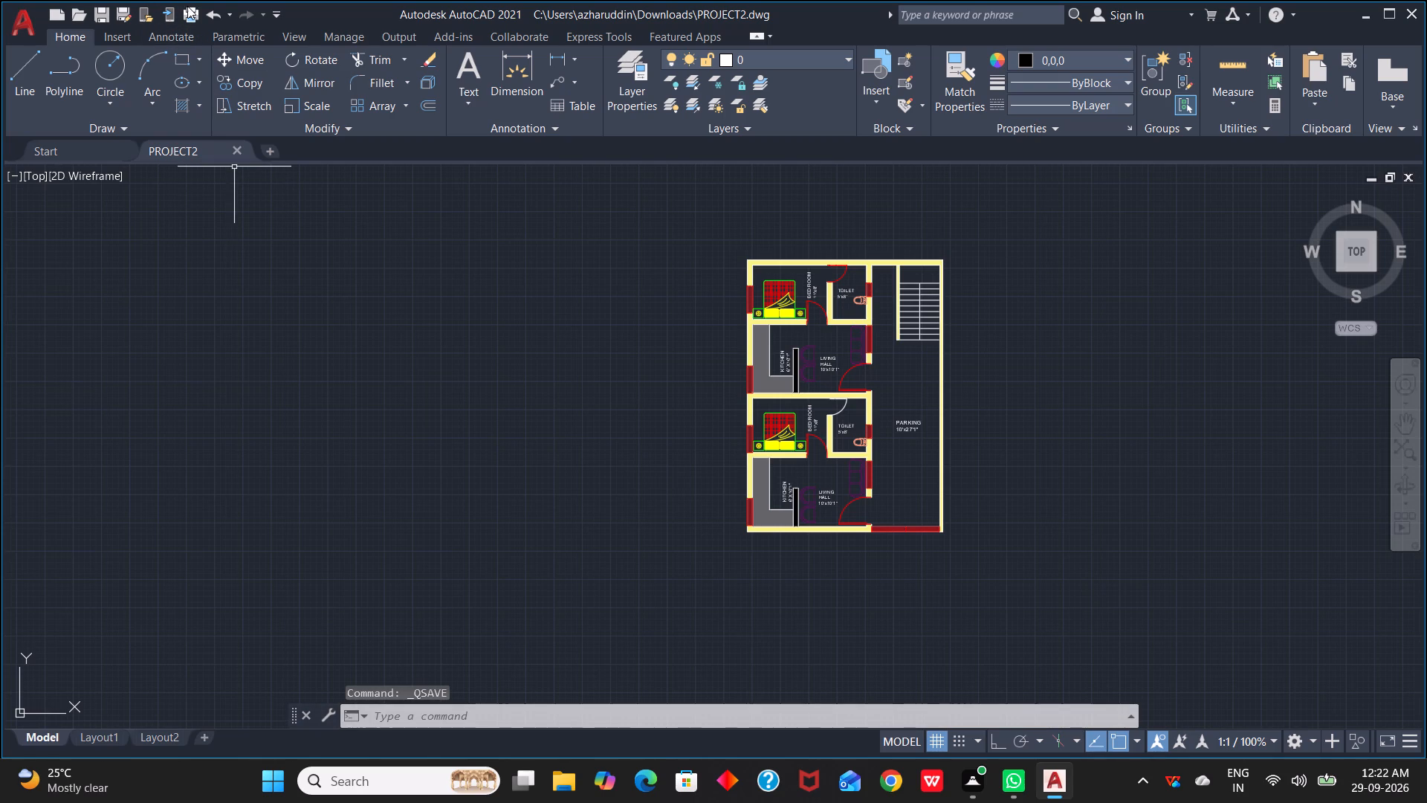
left_click(187, 6)
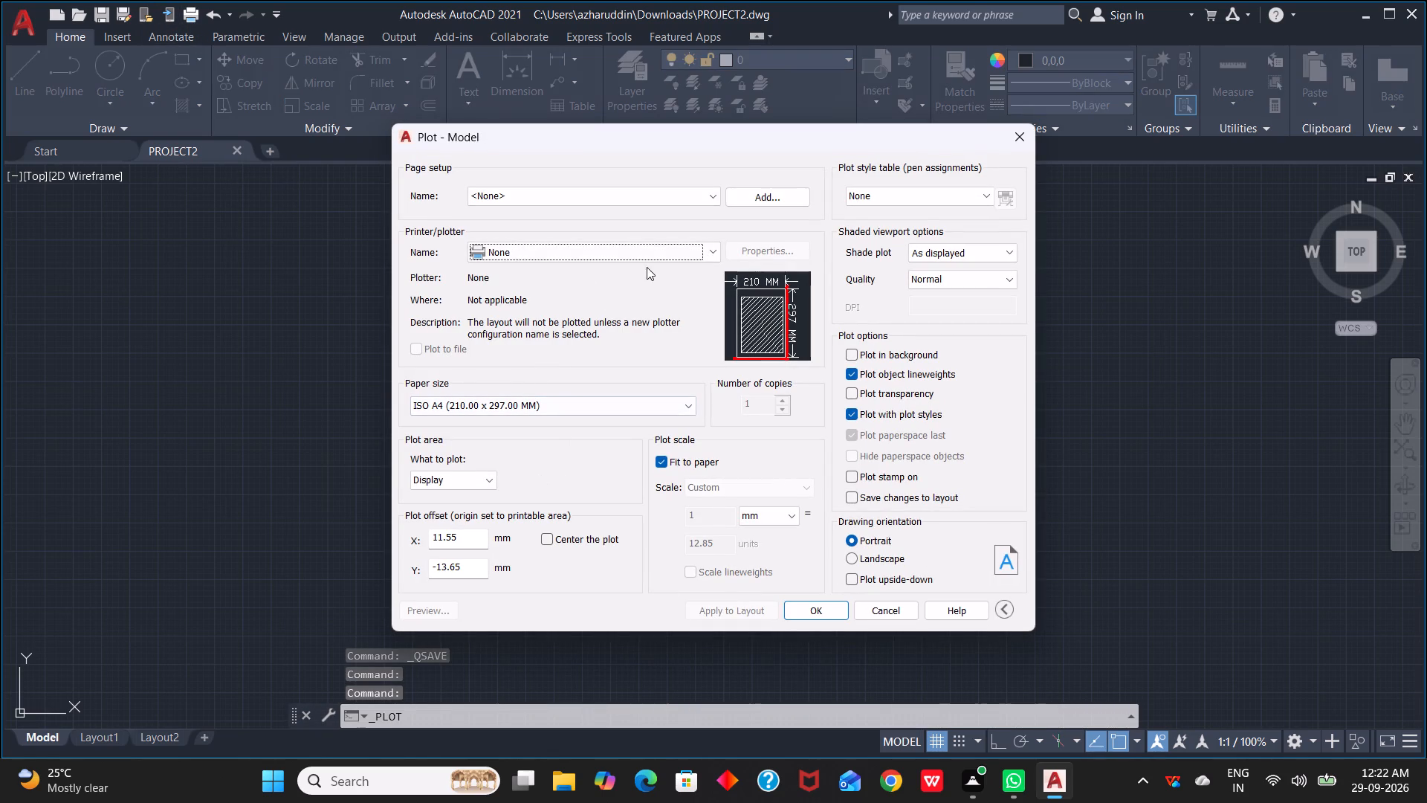
left_click(710, 253)
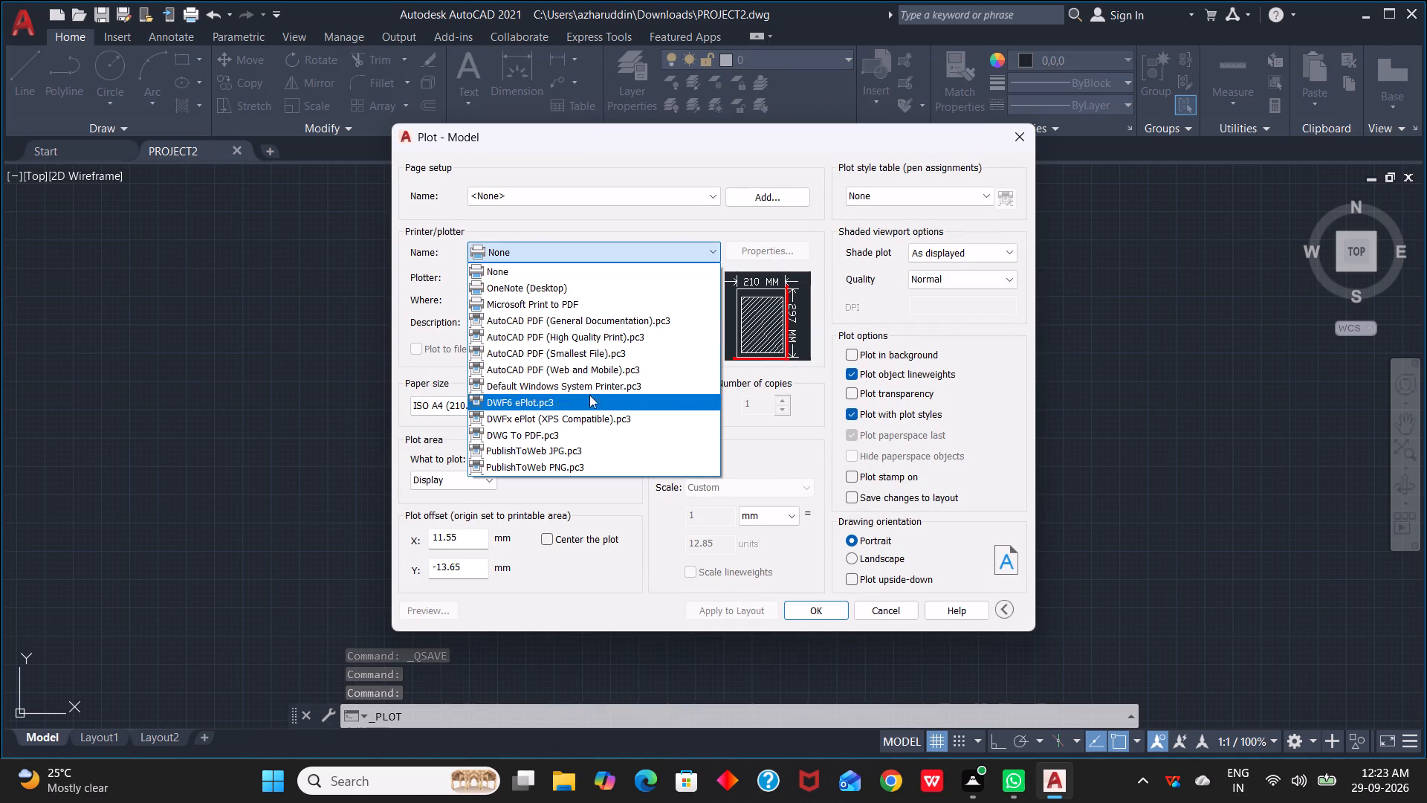
left_click(548, 436)
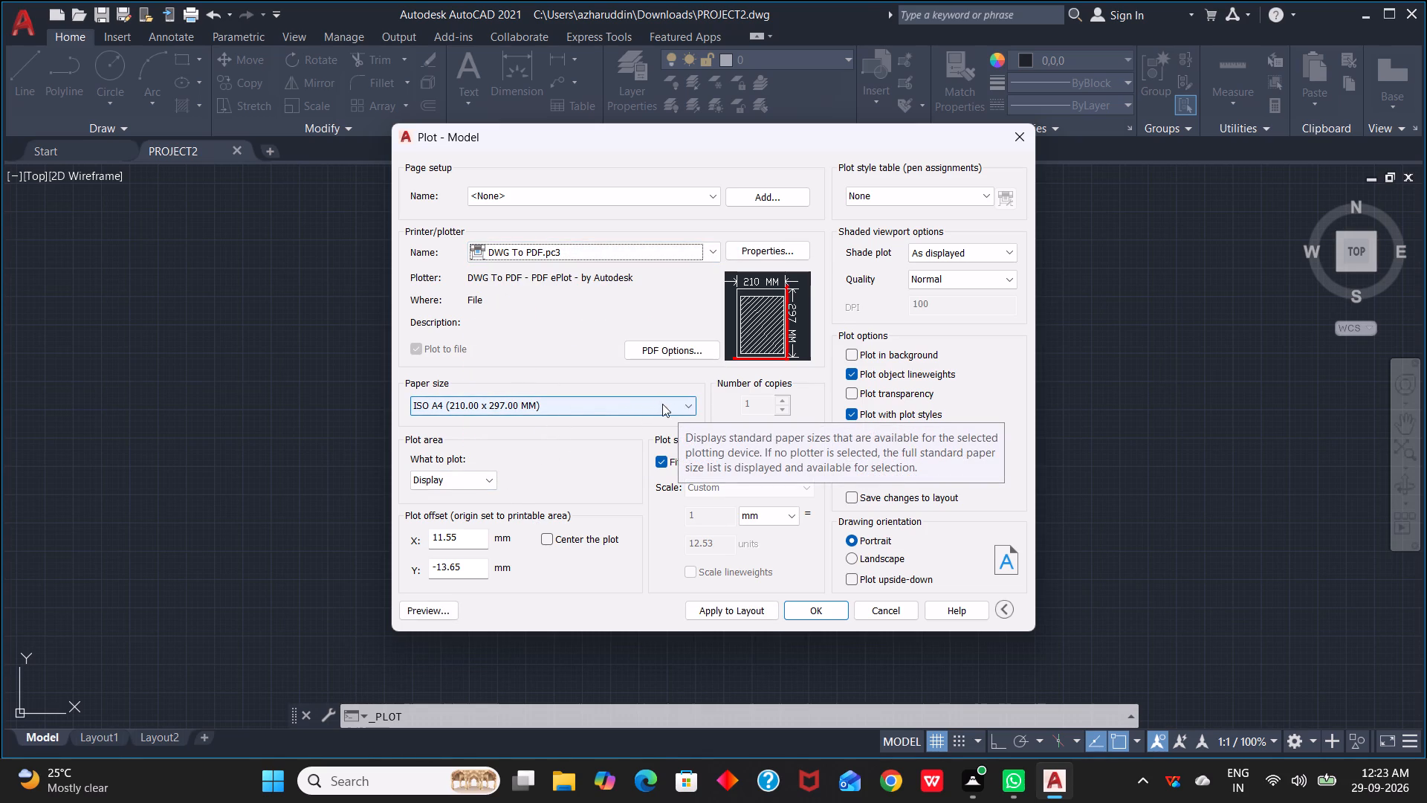
left_click(682, 400)
left_click(560, 423)
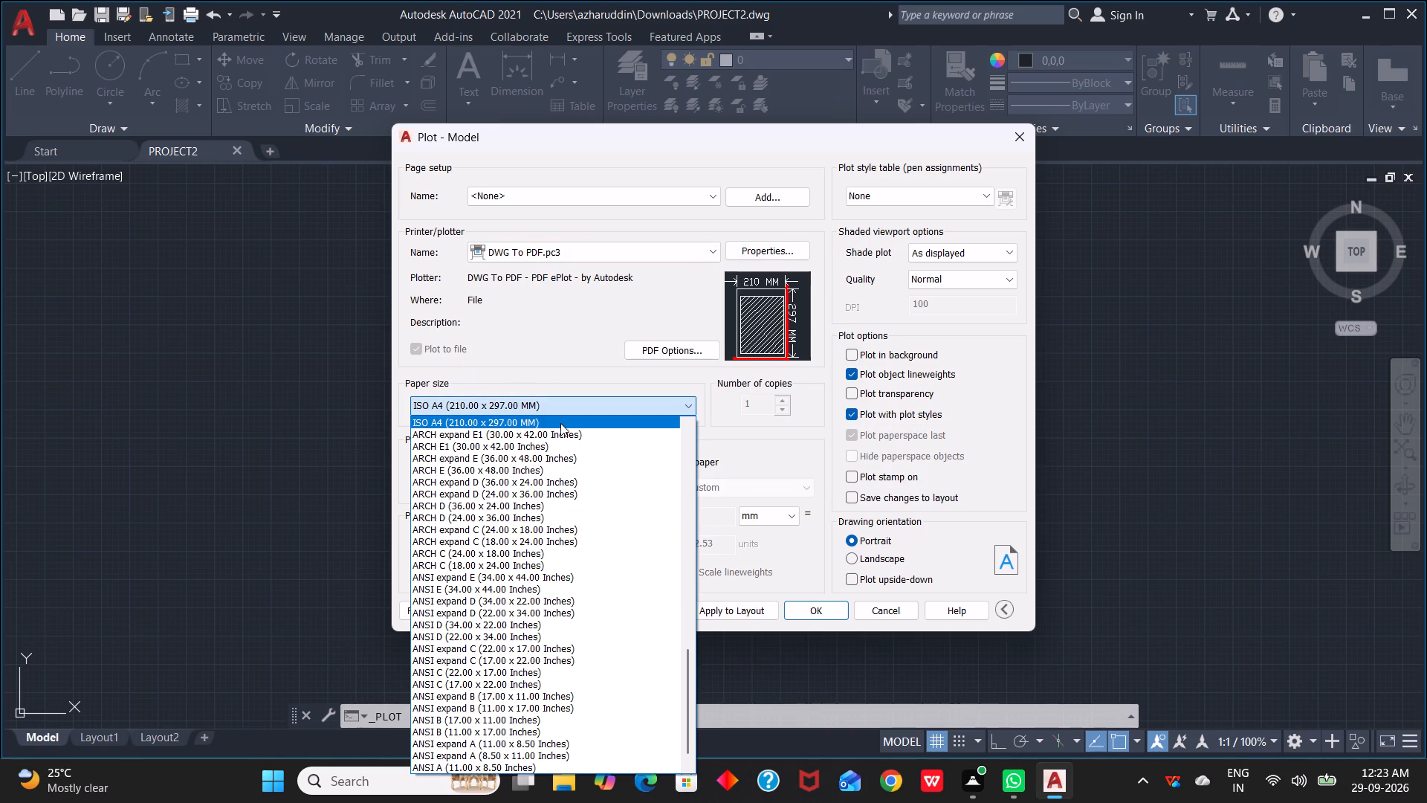
left_click(748, 612)
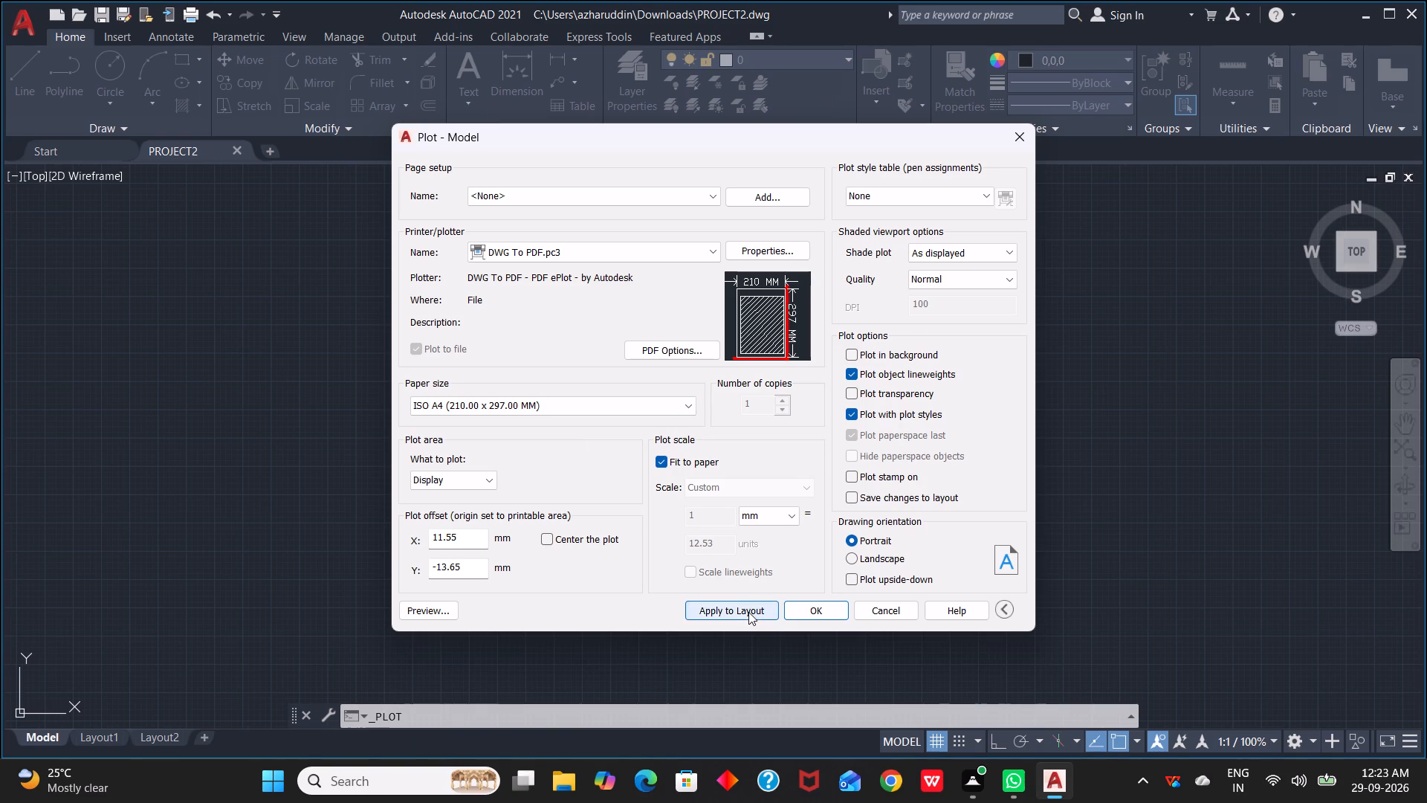
left_click(823, 615)
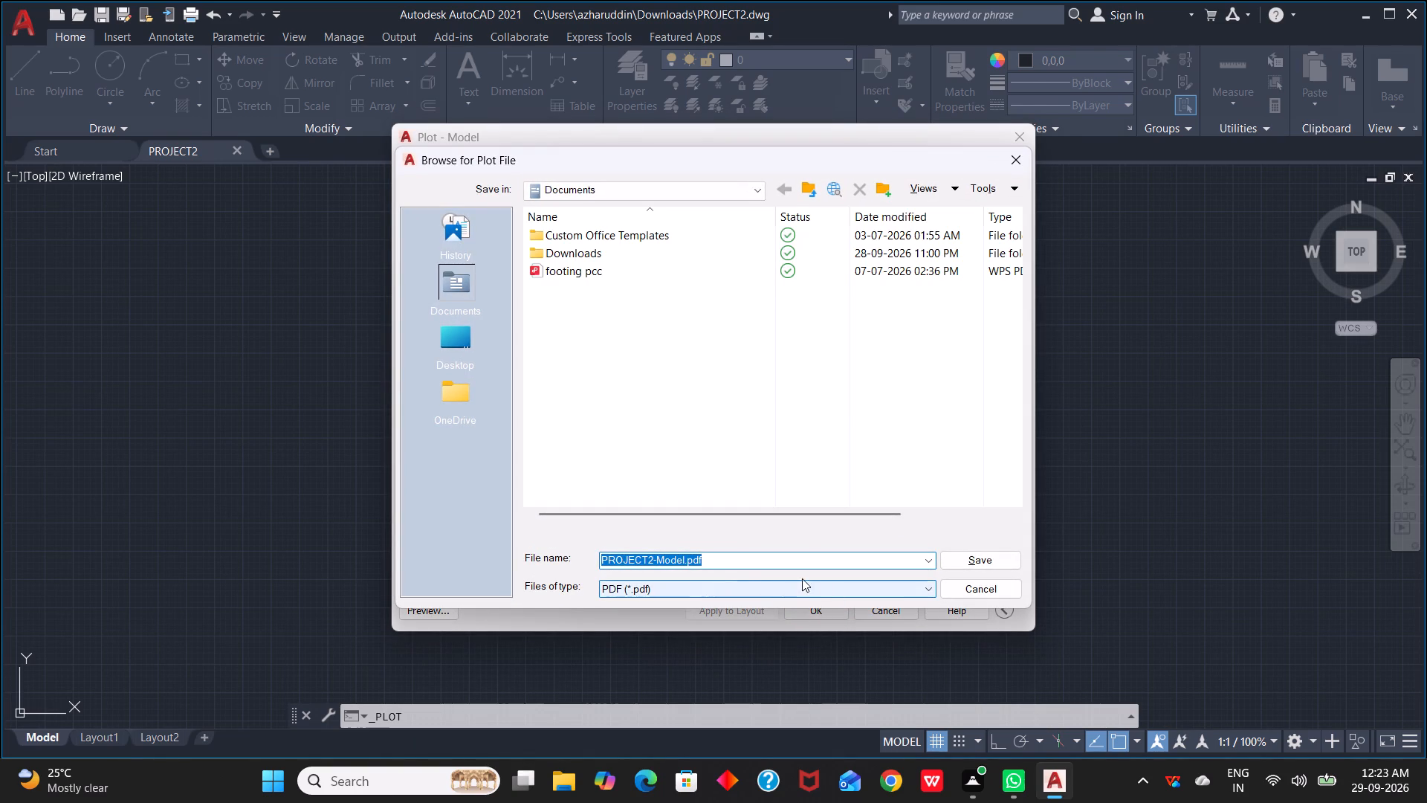
left_click(974, 564)
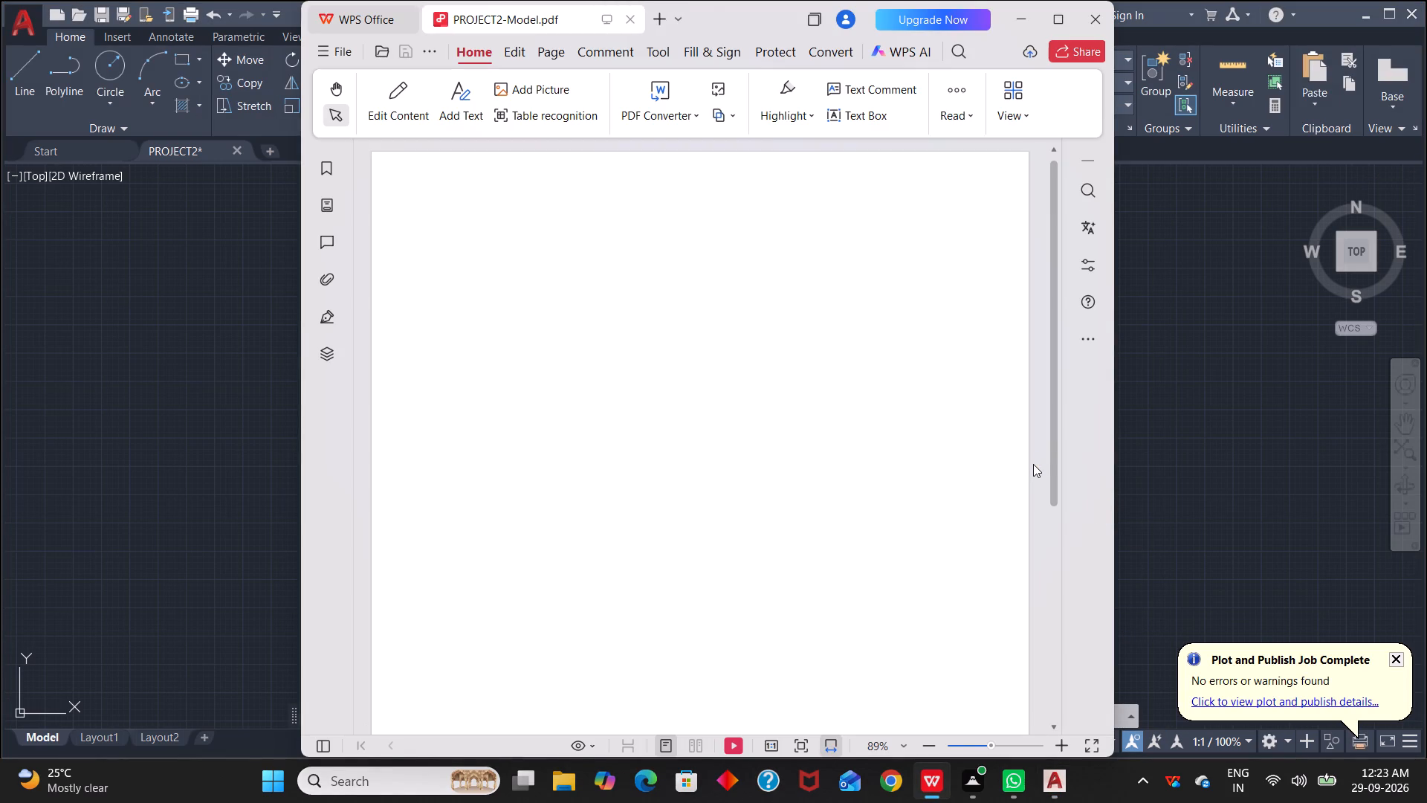
Examine the floor plan's placement and size on the plotted PDF page, close the PDF viewer and return to the drawing.
scroll(808, 404, "down", 1)
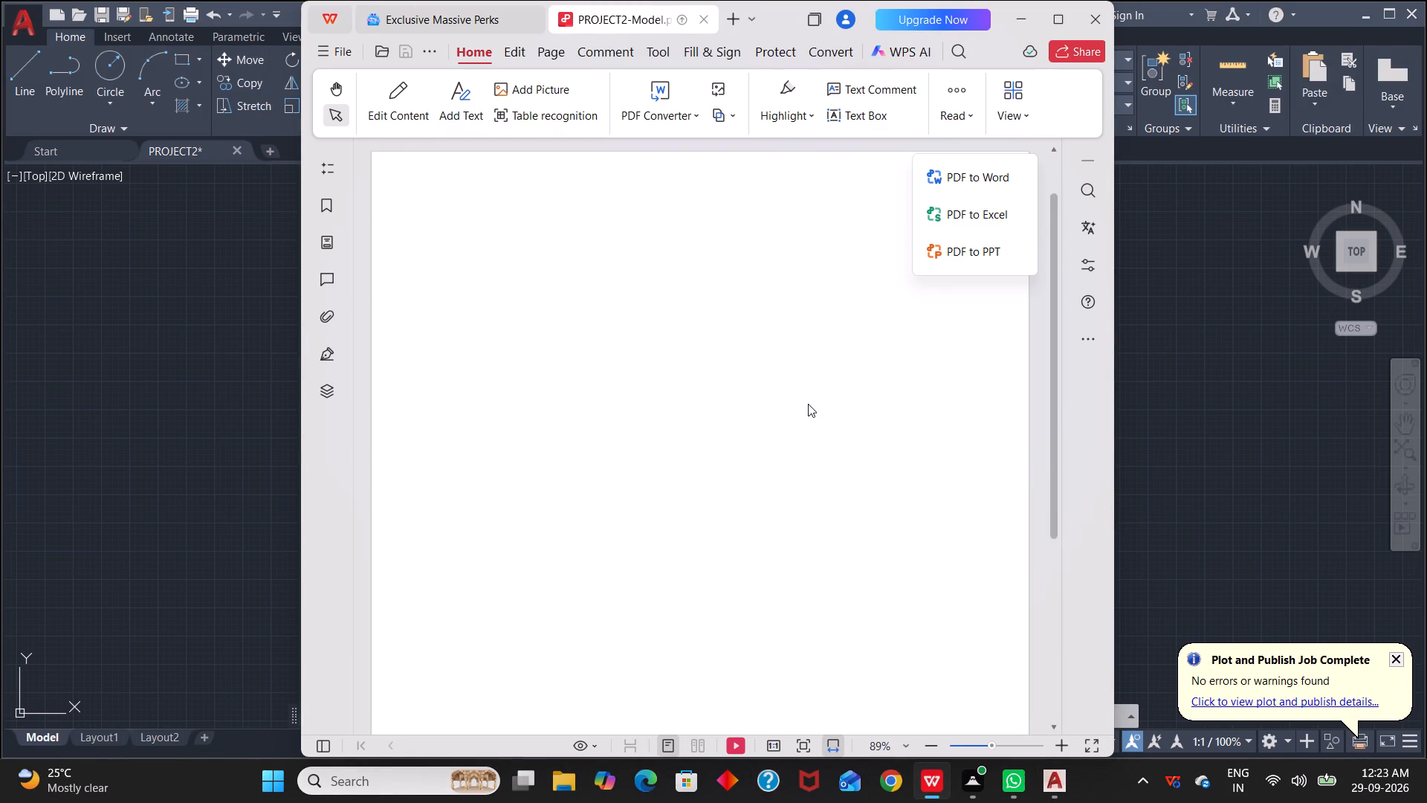
scroll(808, 404, "down", 5)
scroll(857, 452, "down", 1)
middle_click_drag(858, 495, 816, 422)
left_click(719, 470)
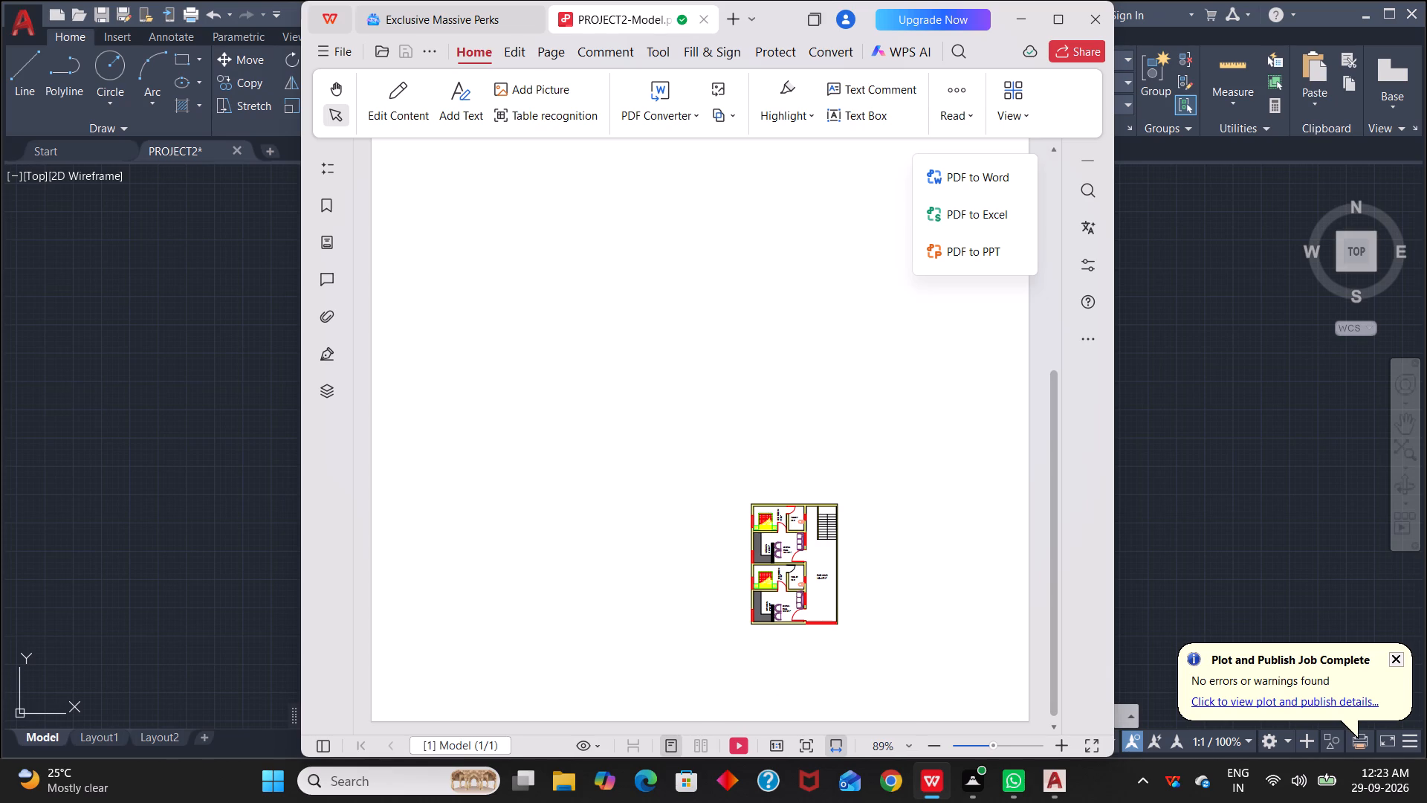
scroll(905, 503, "down", 3)
scroll(905, 498, "up", 6)
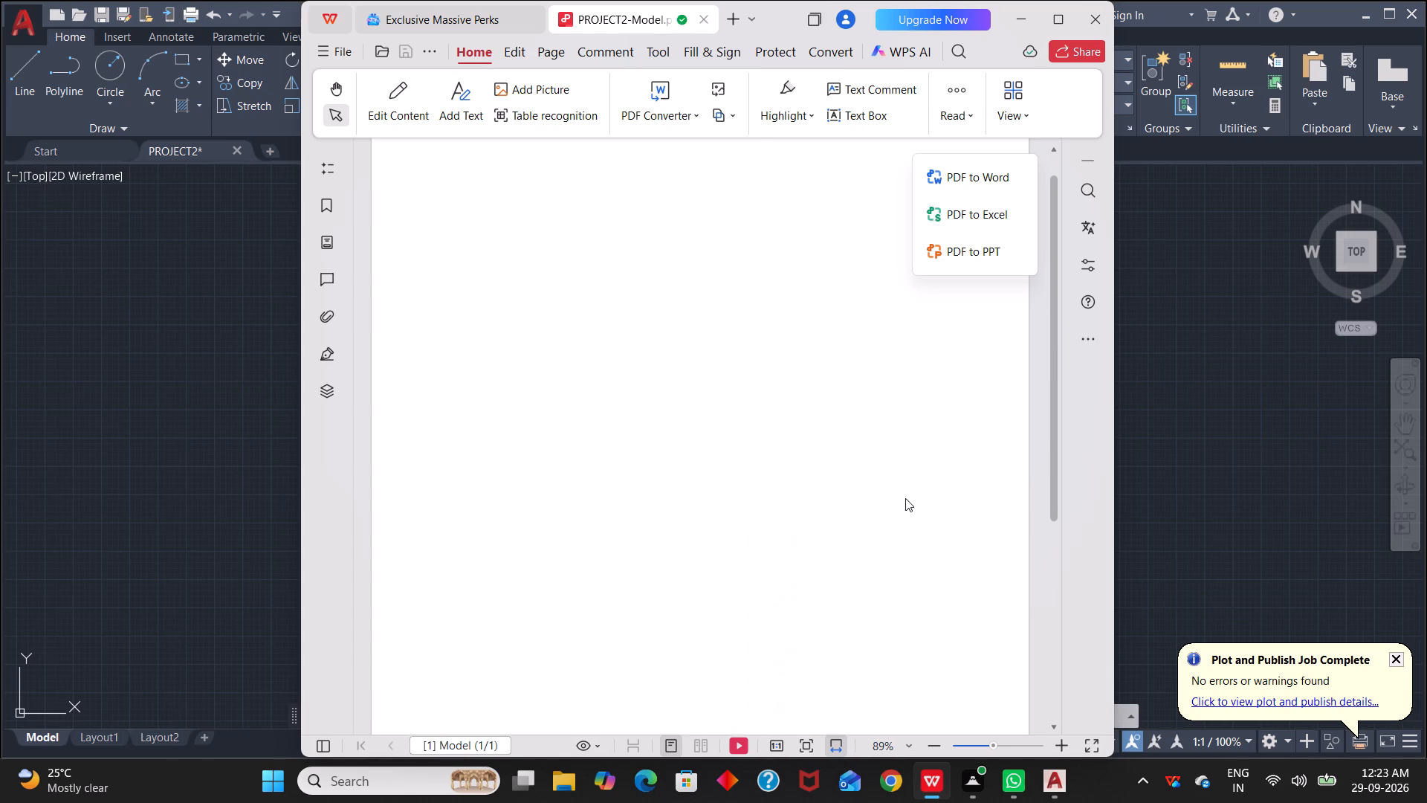
scroll(905, 498, "up", 1)
scroll(905, 498, "down", 5)
left_click(1096, 13)
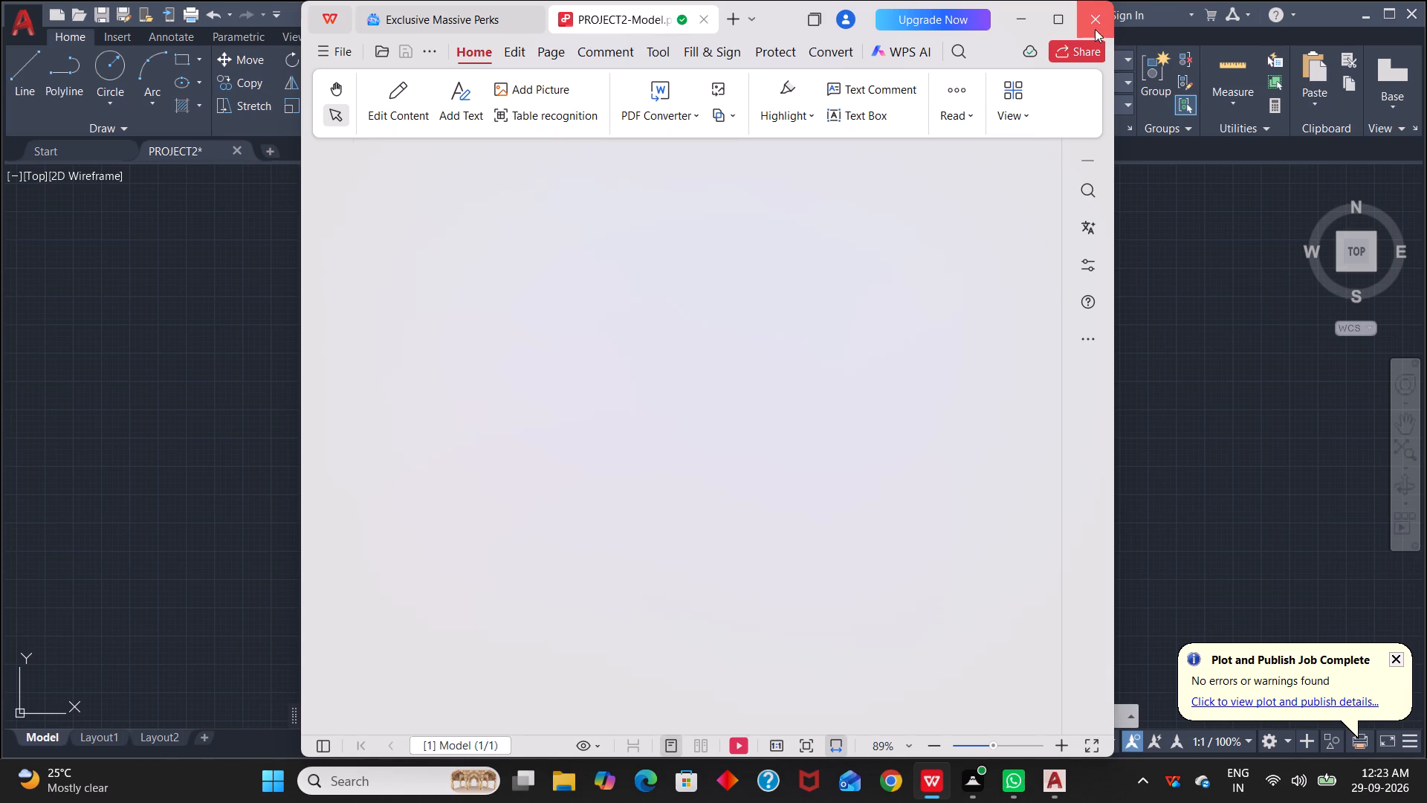
left_click(669, 215)
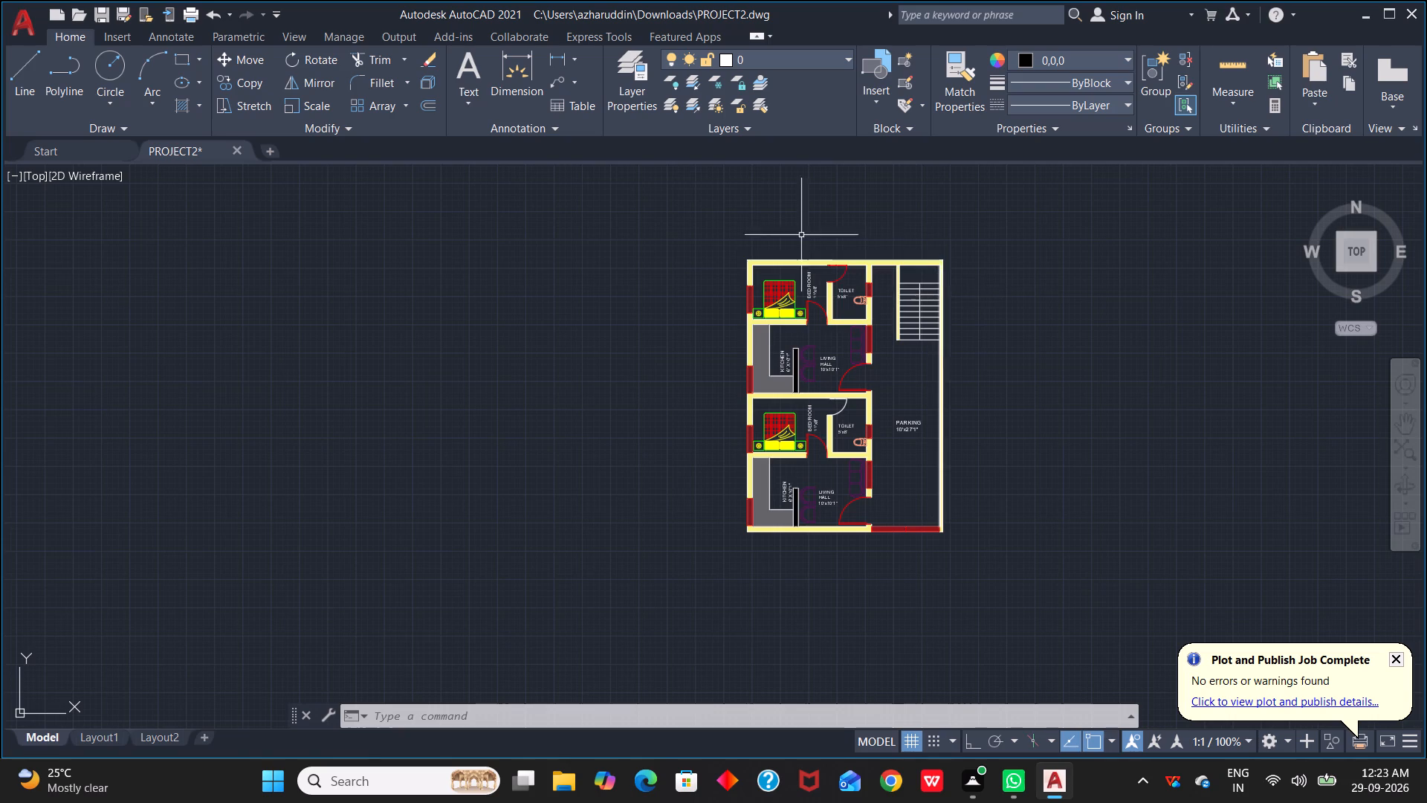
Select the whole floor plan and apply plot settings to the layout, keeping the Display plot area, Fit to paper and mm units.
left_click(679, 181)
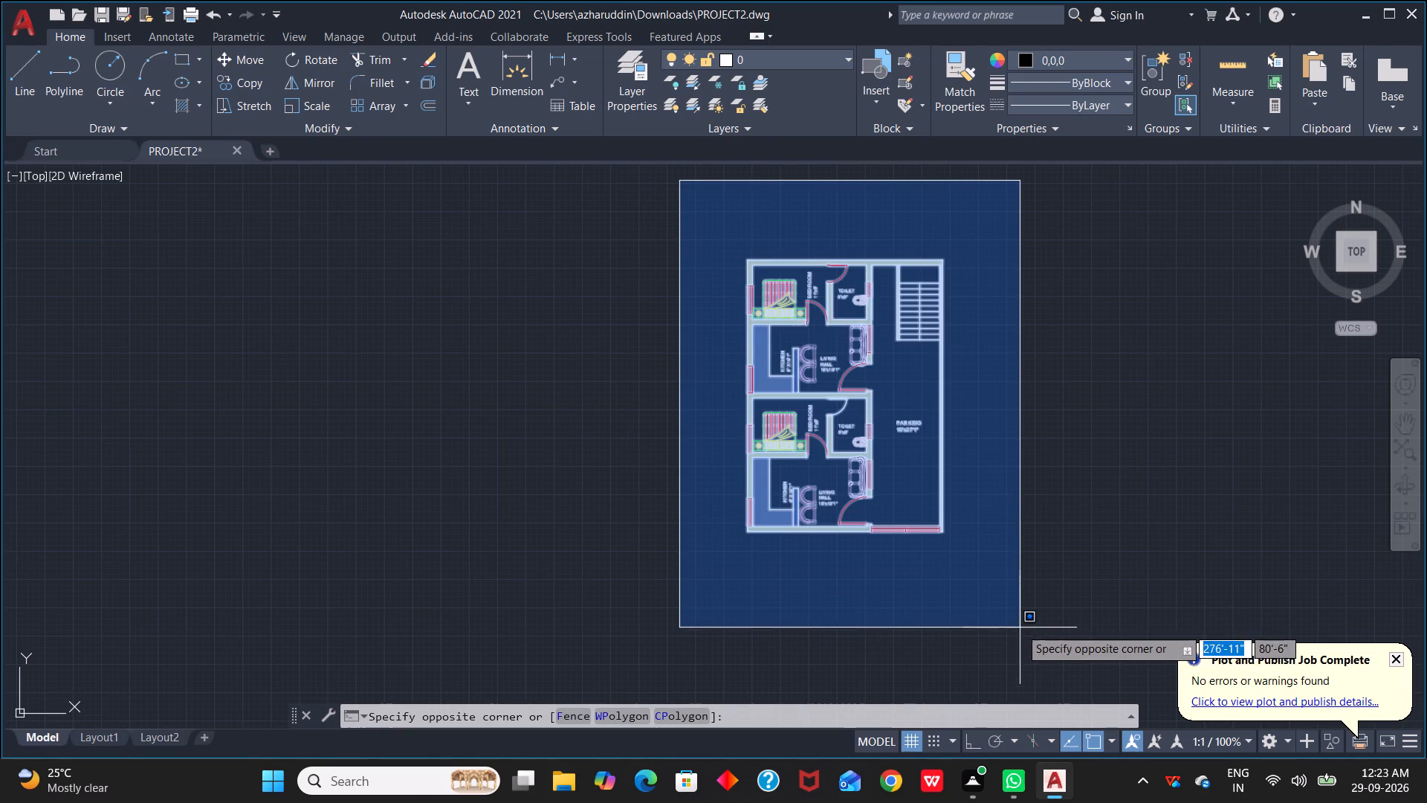
left_click(1017, 616)
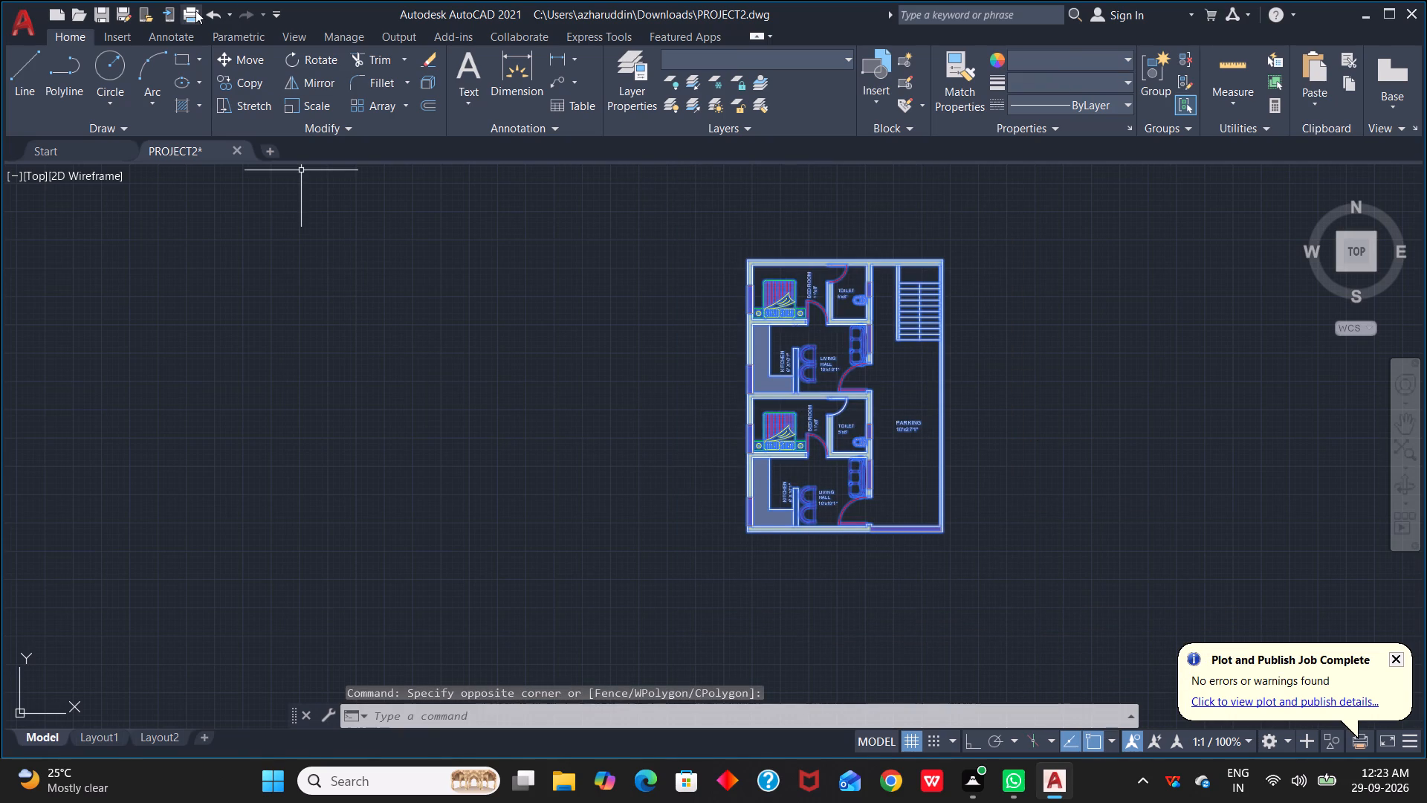
left_click(195, 10)
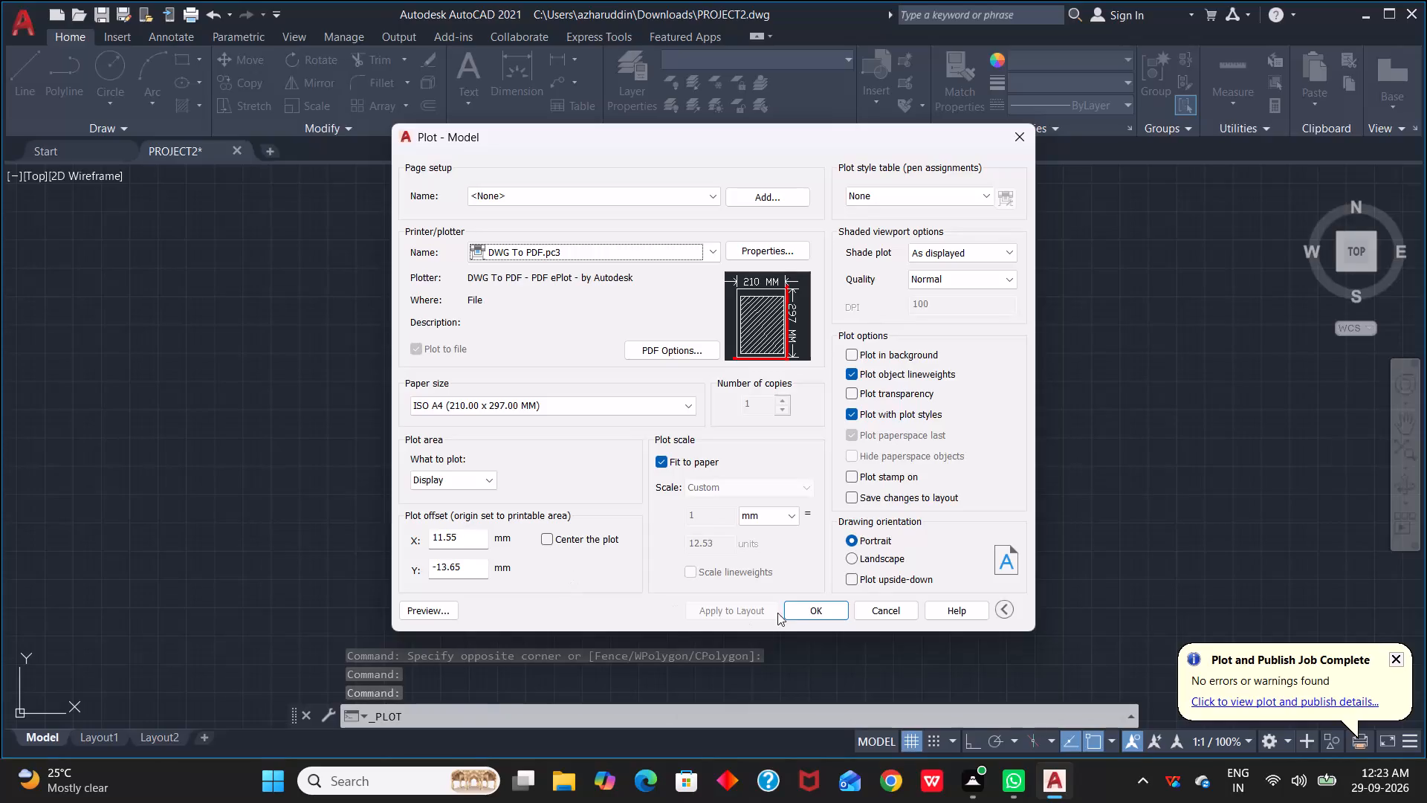
left_click(486, 483)
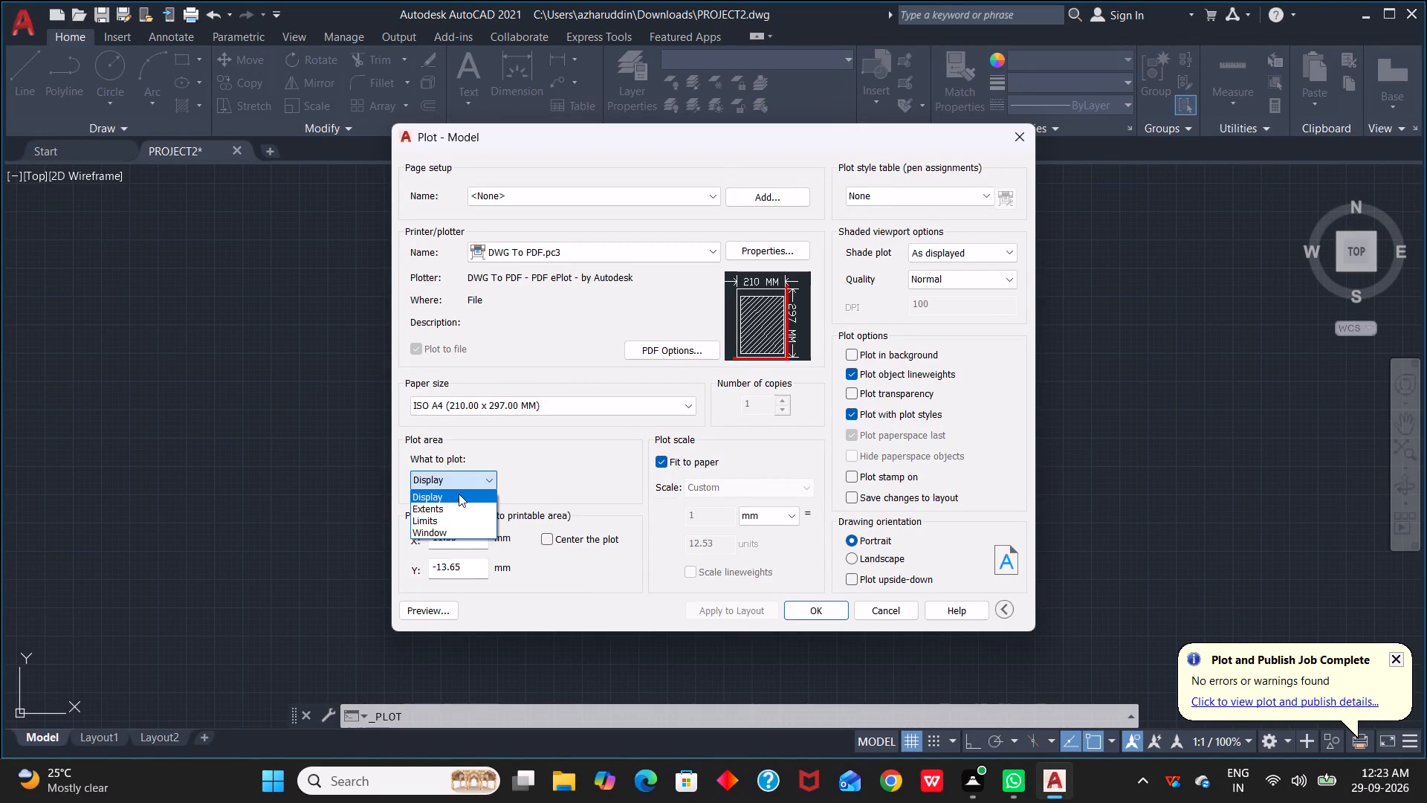
left_click(494, 475)
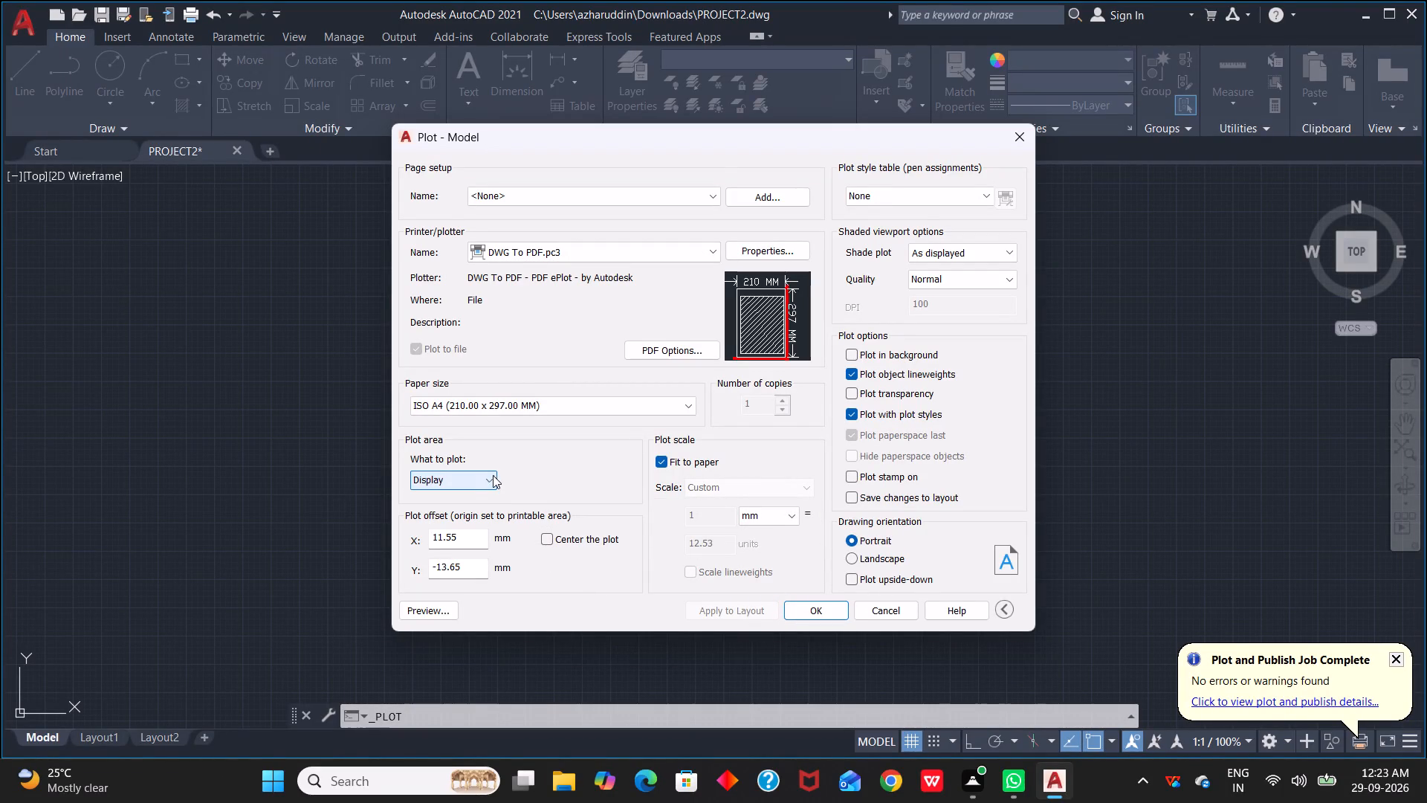
left_click(664, 463)
left_click(663, 463)
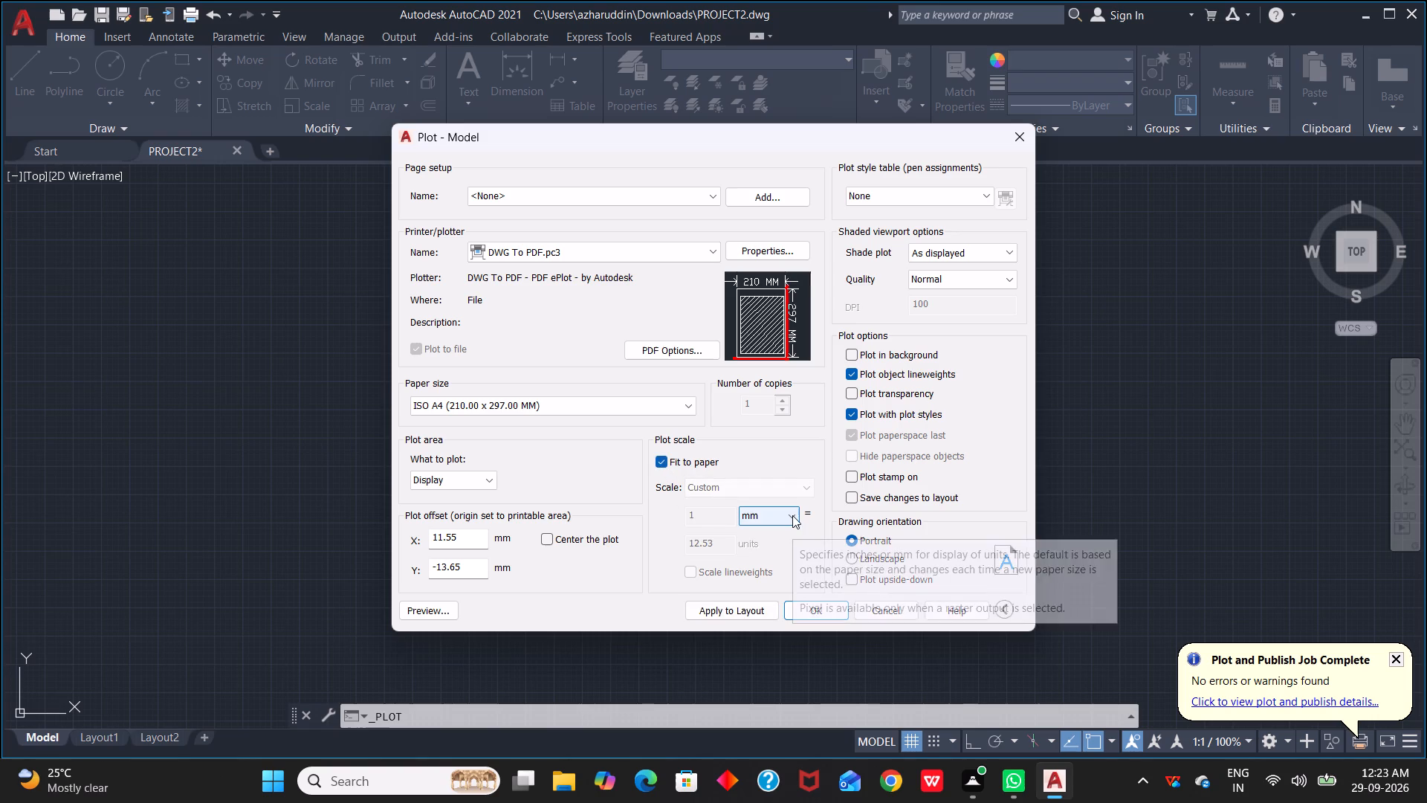
left_click(792, 515)
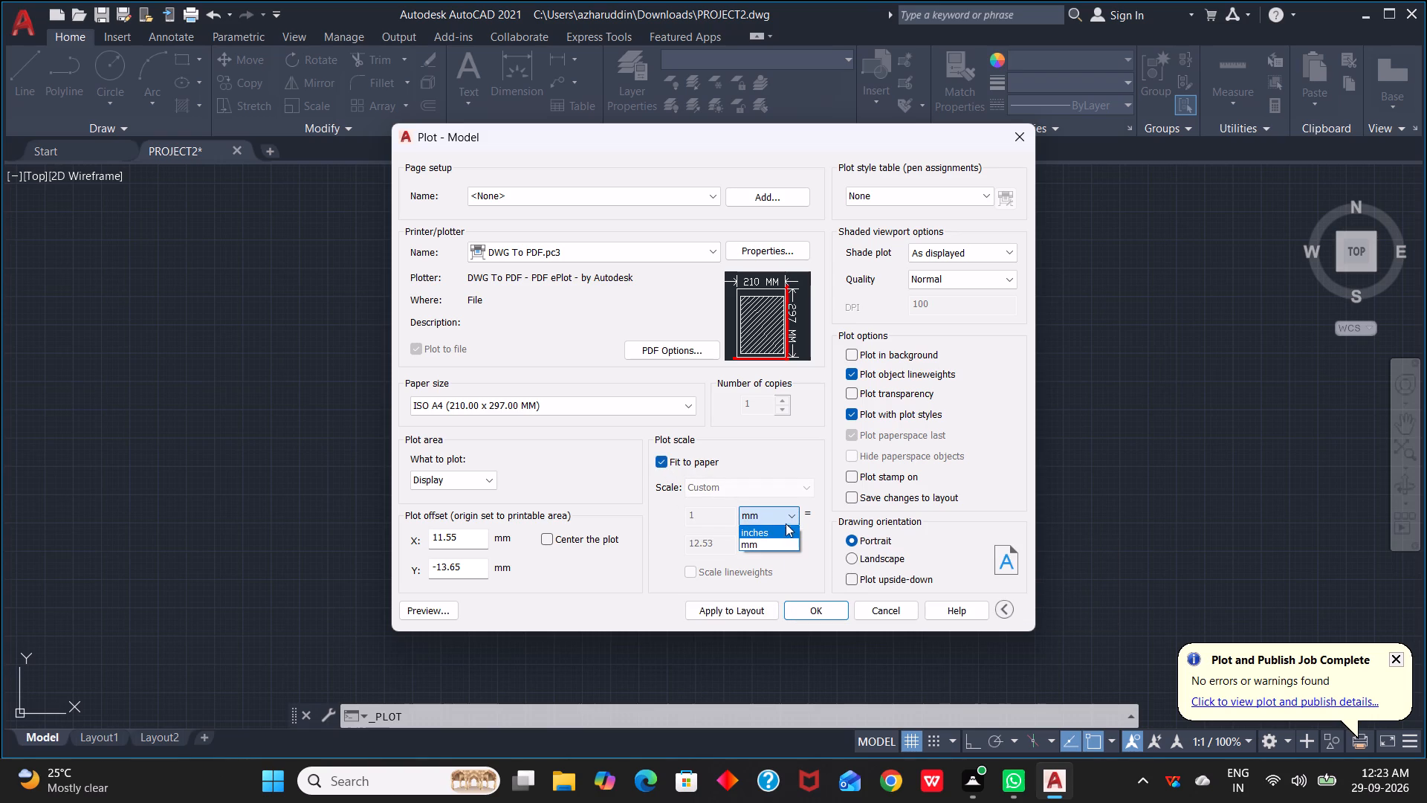
left_click(790, 513)
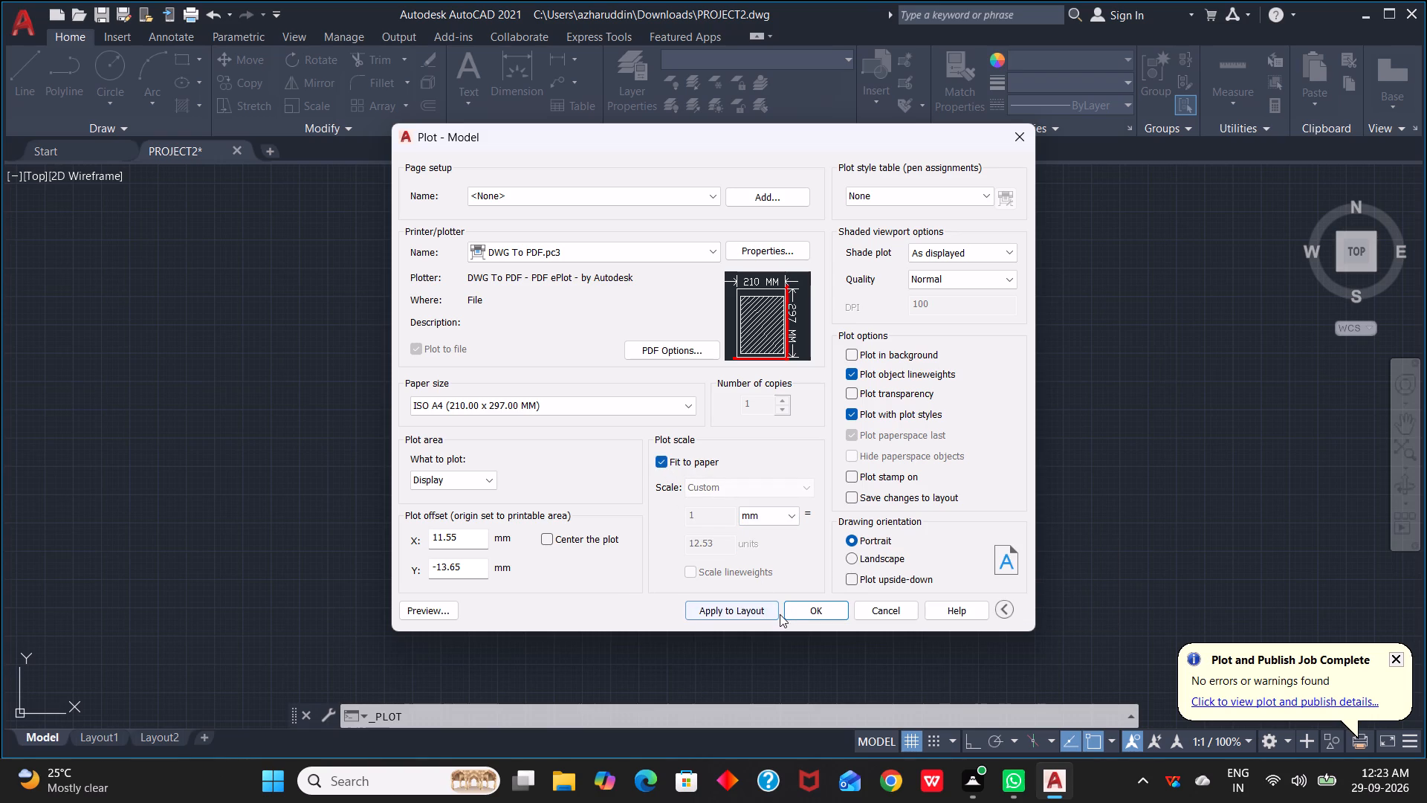
left_click(745, 614)
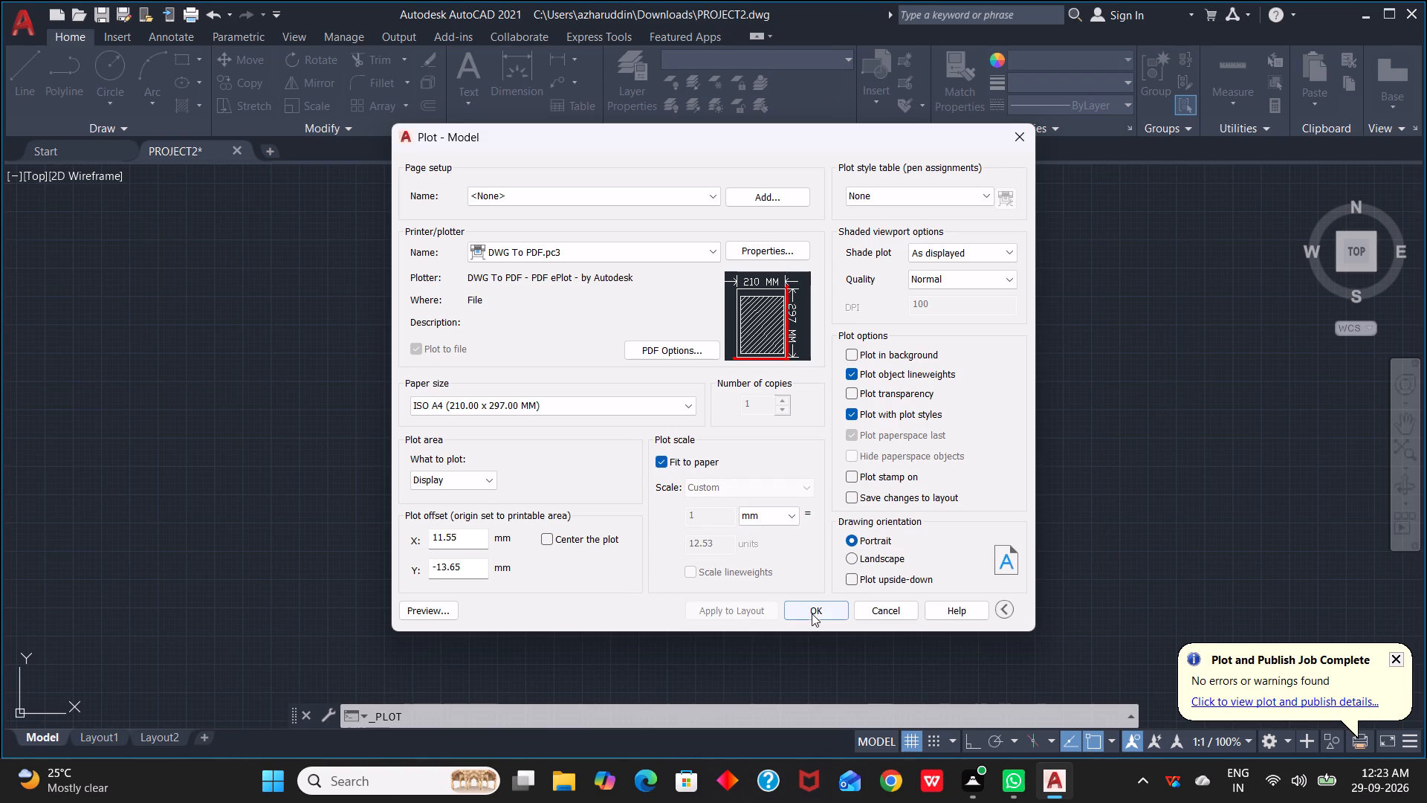
Plot the model to a PDF file named PROJECT-3 in the Documents folder.
left_click(835, 613)
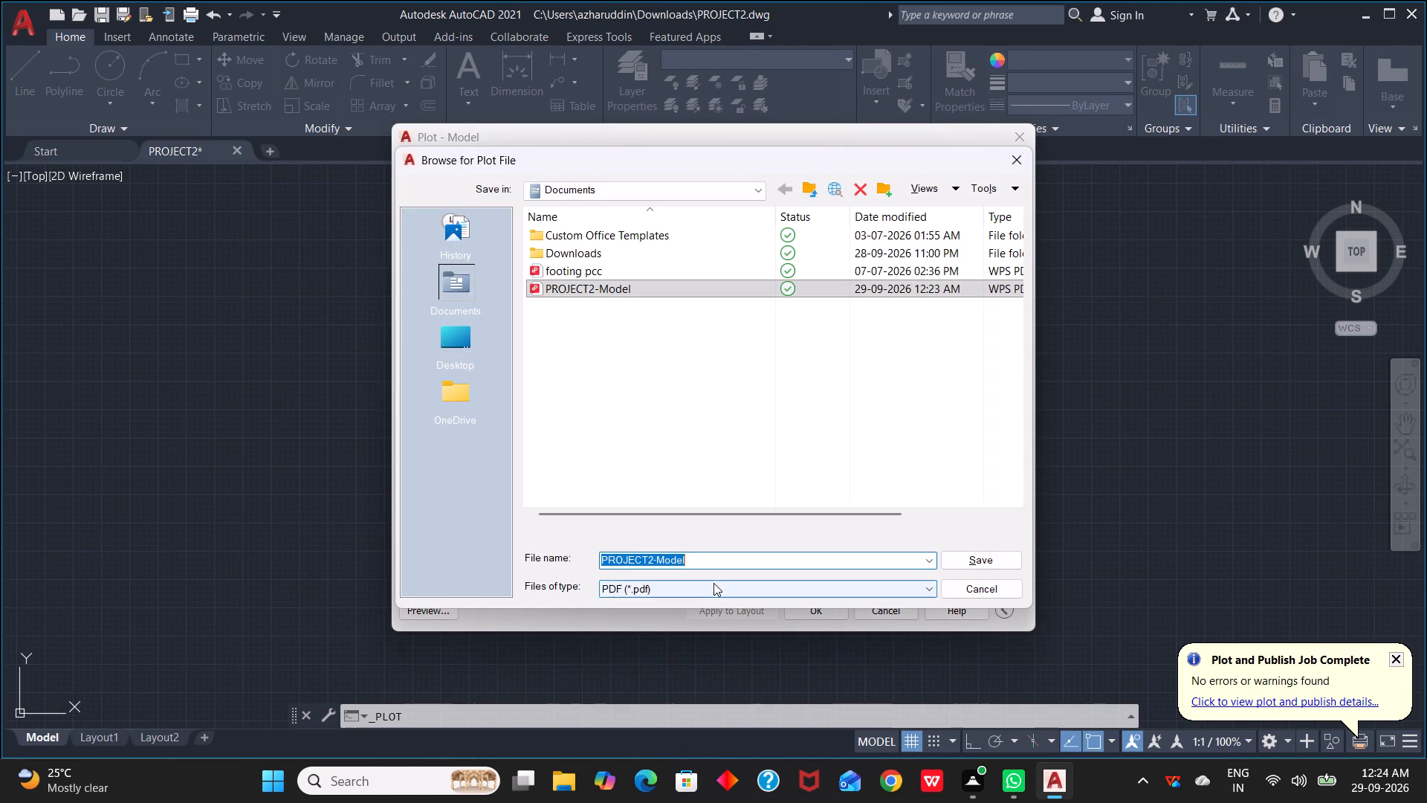
left_click(703, 561)
left_click(703, 561)
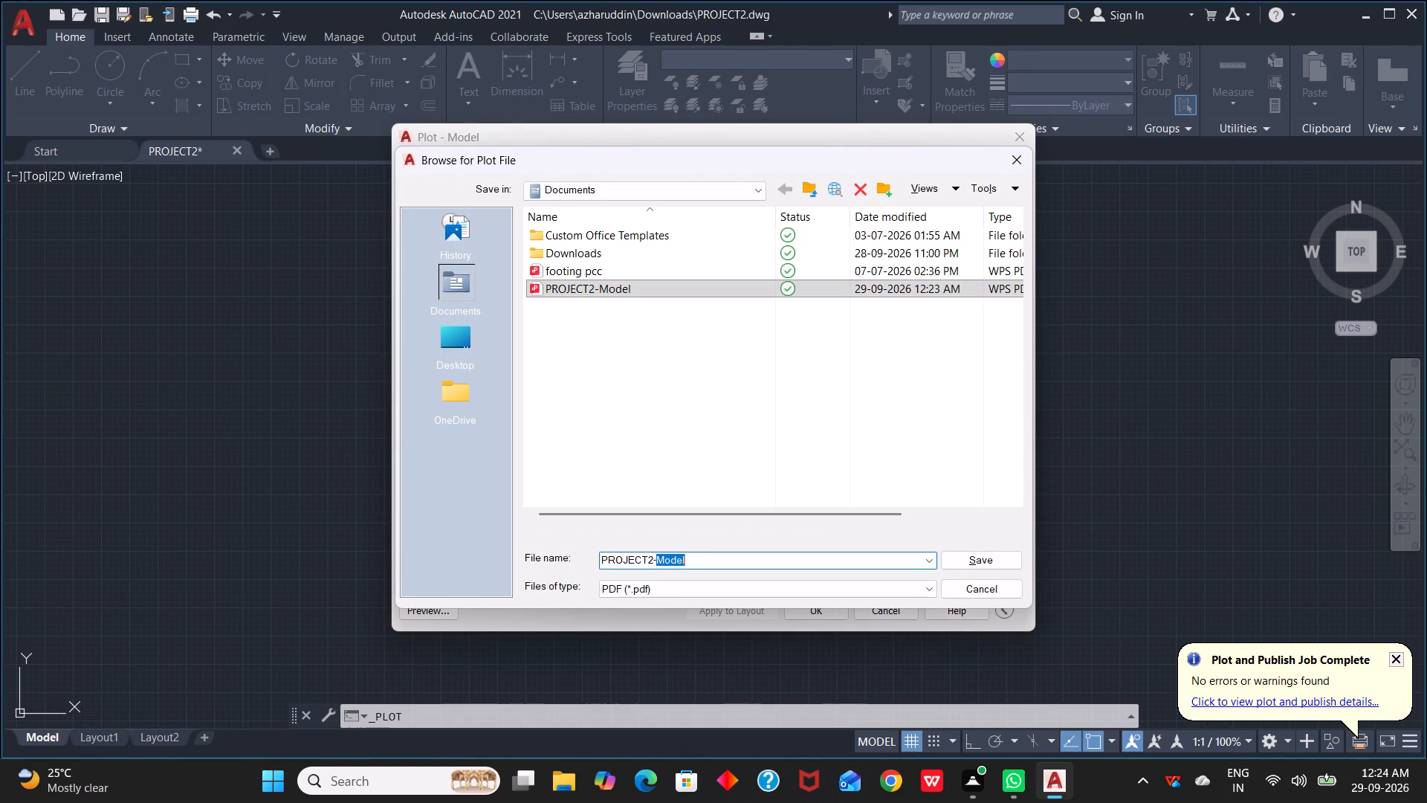
key("BackSpace")
key("BackSpace")
key("BackSpace")
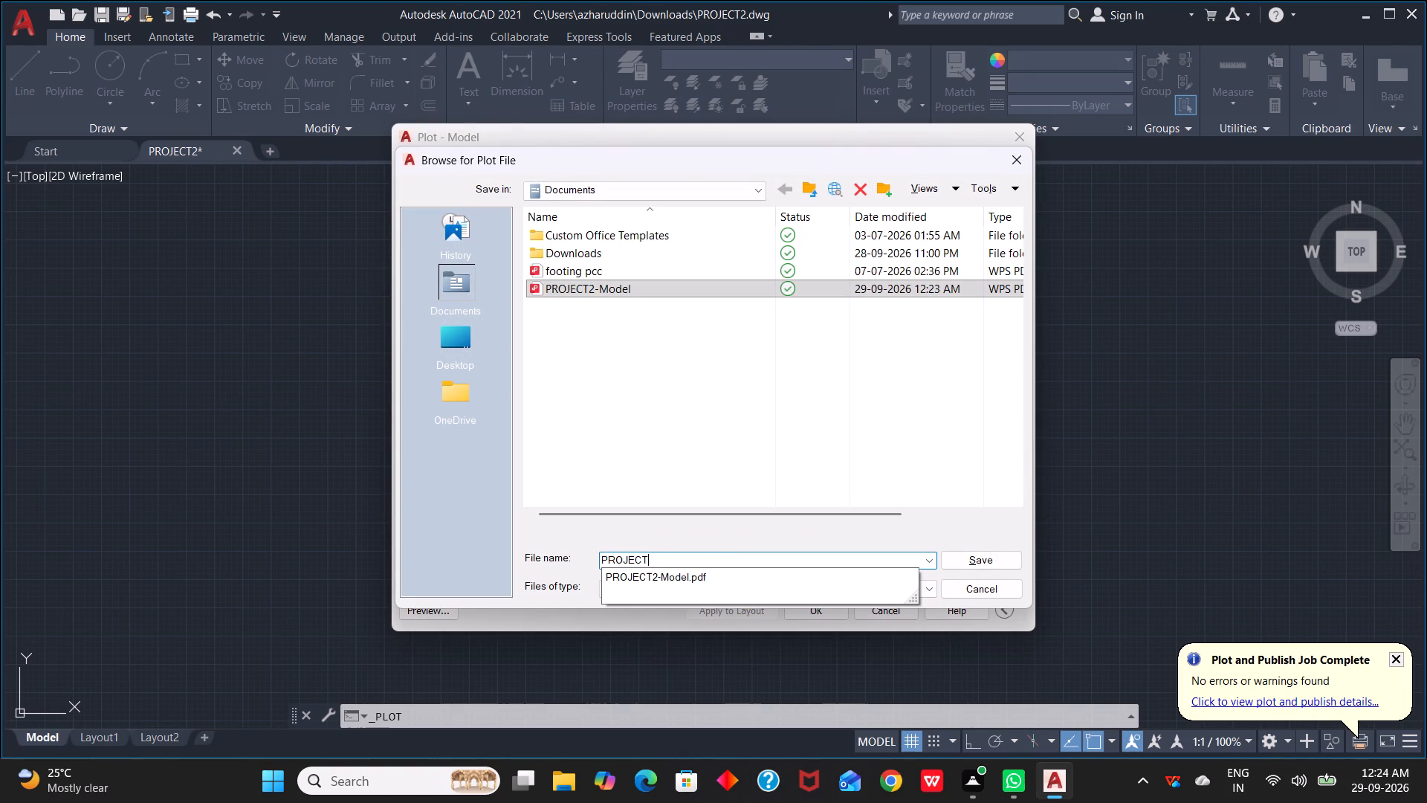
key("minus")
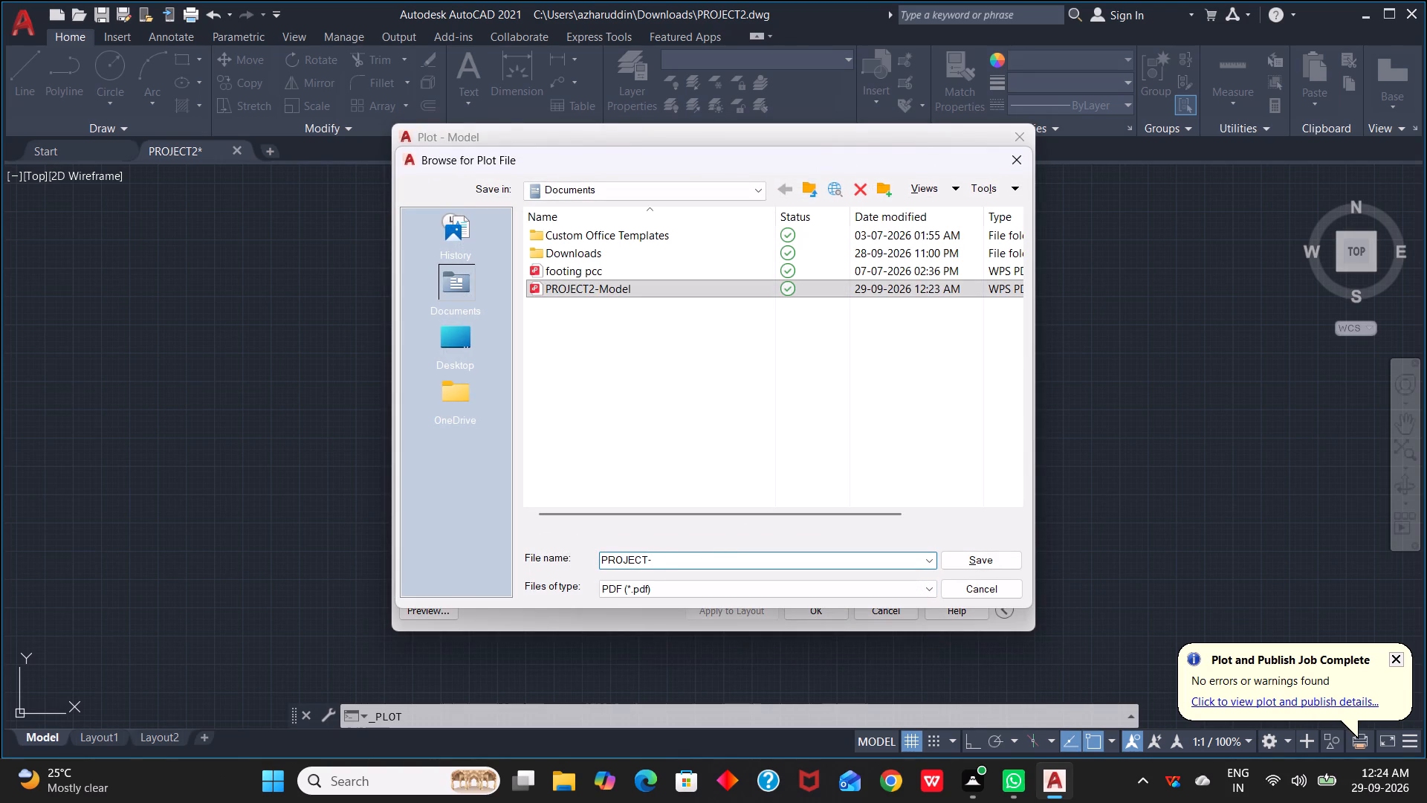
key("3")
key("Return")
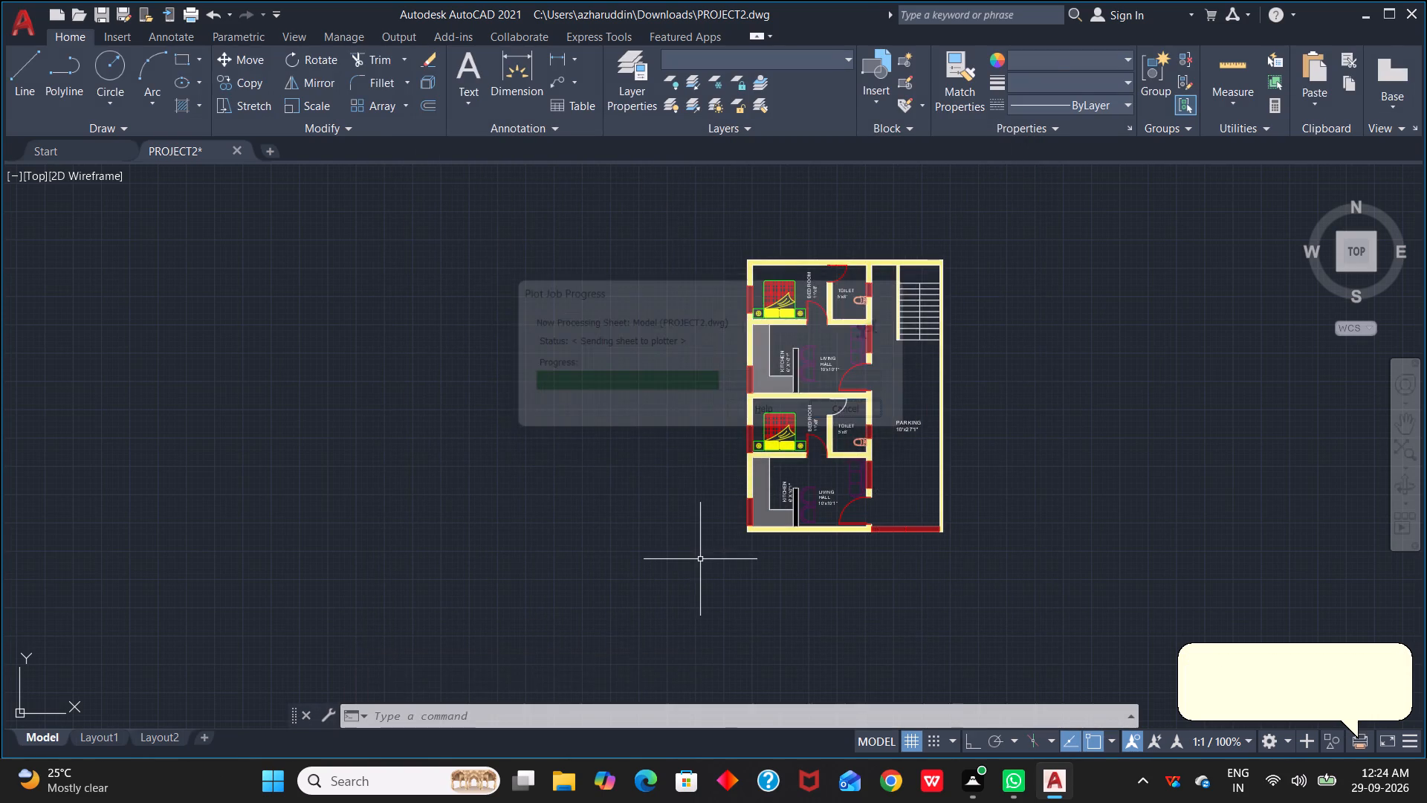
Examine the floor plan's placement and size on the PROJECT-3.pdf page, and close the PDF viewer.
scroll(750, 519, "down", 3)
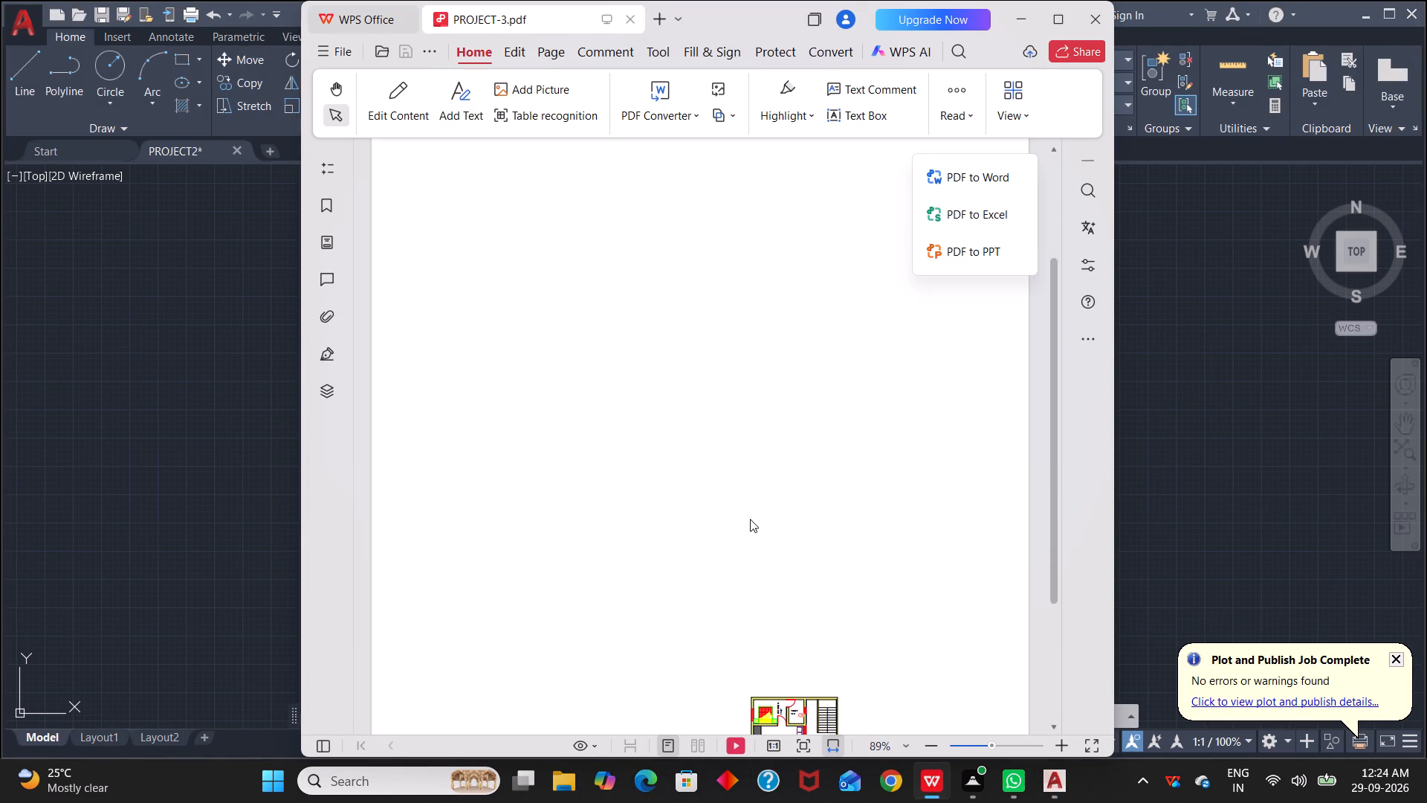
scroll(750, 519, "down", 3)
middle_click_drag(850, 581, 818, 473)
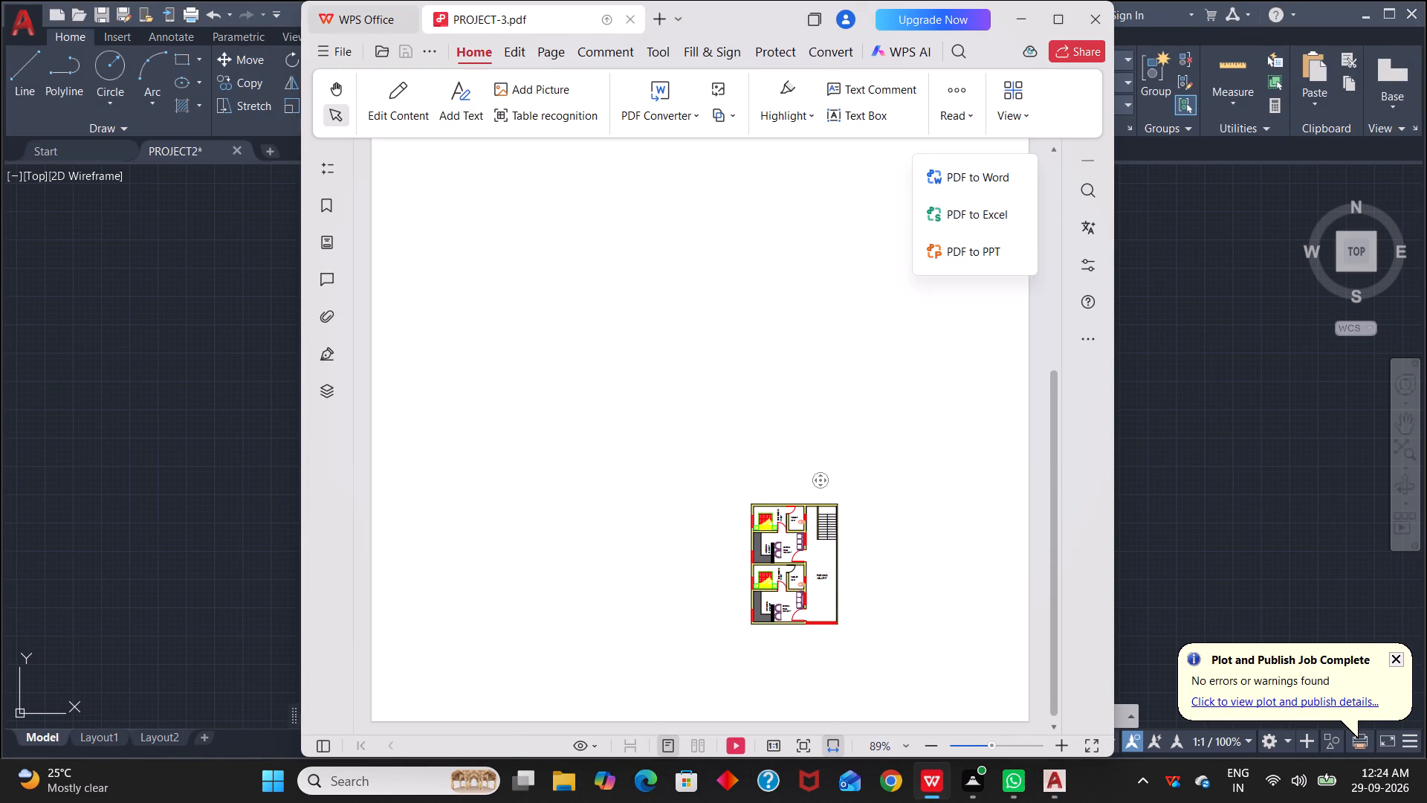
middle_click_drag(795, 555, 763, 466)
scroll(783, 516, "up", 2)
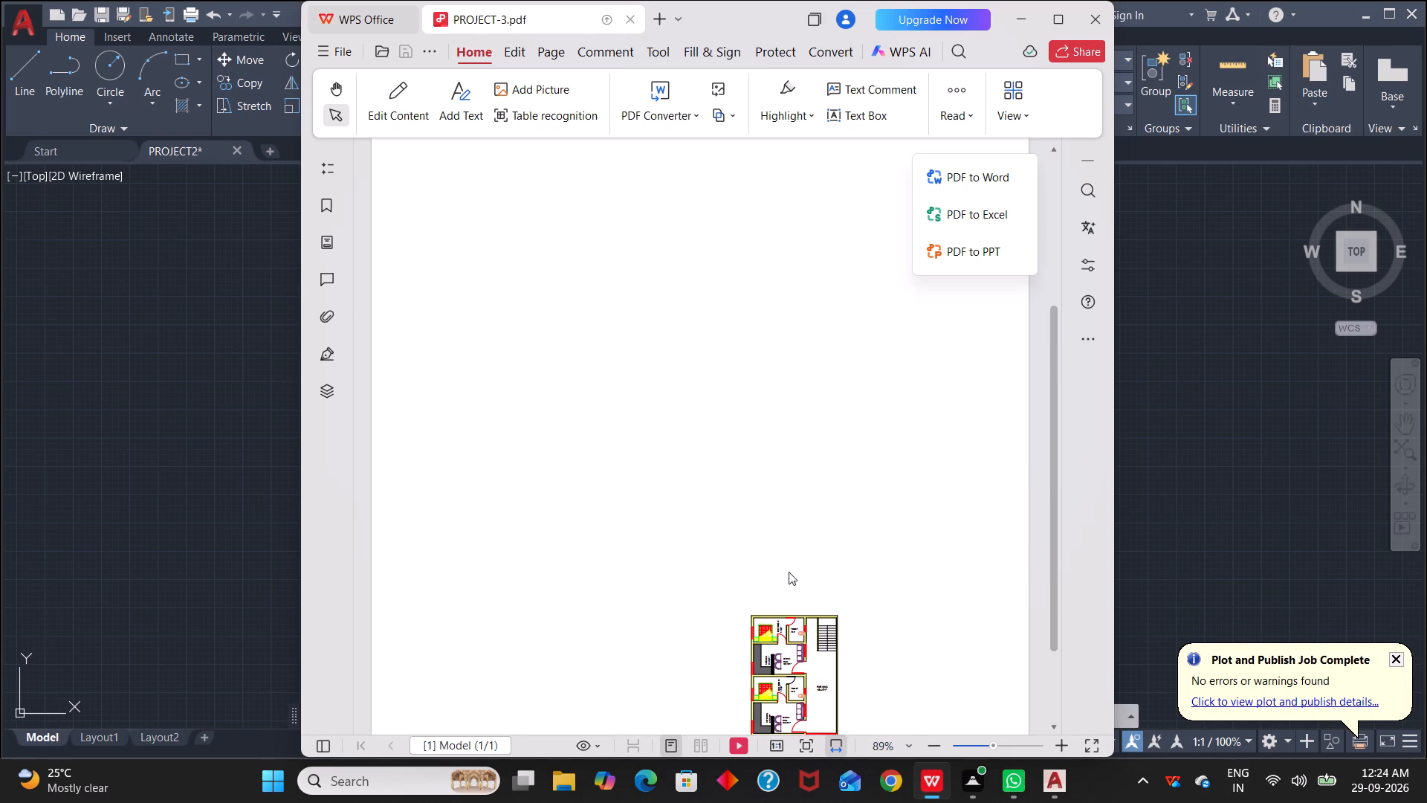
scroll(792, 587, "down", 6)
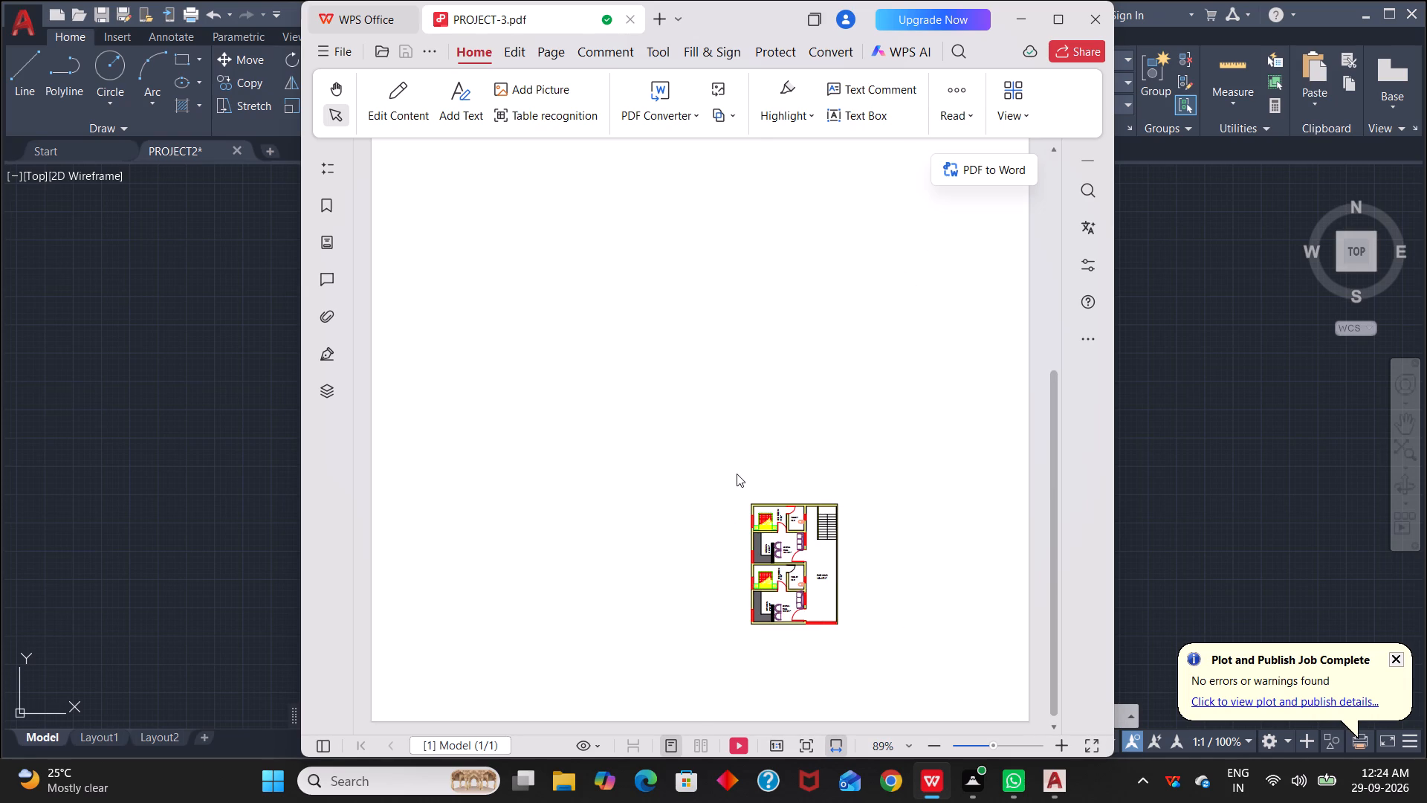
left_click(1097, 10)
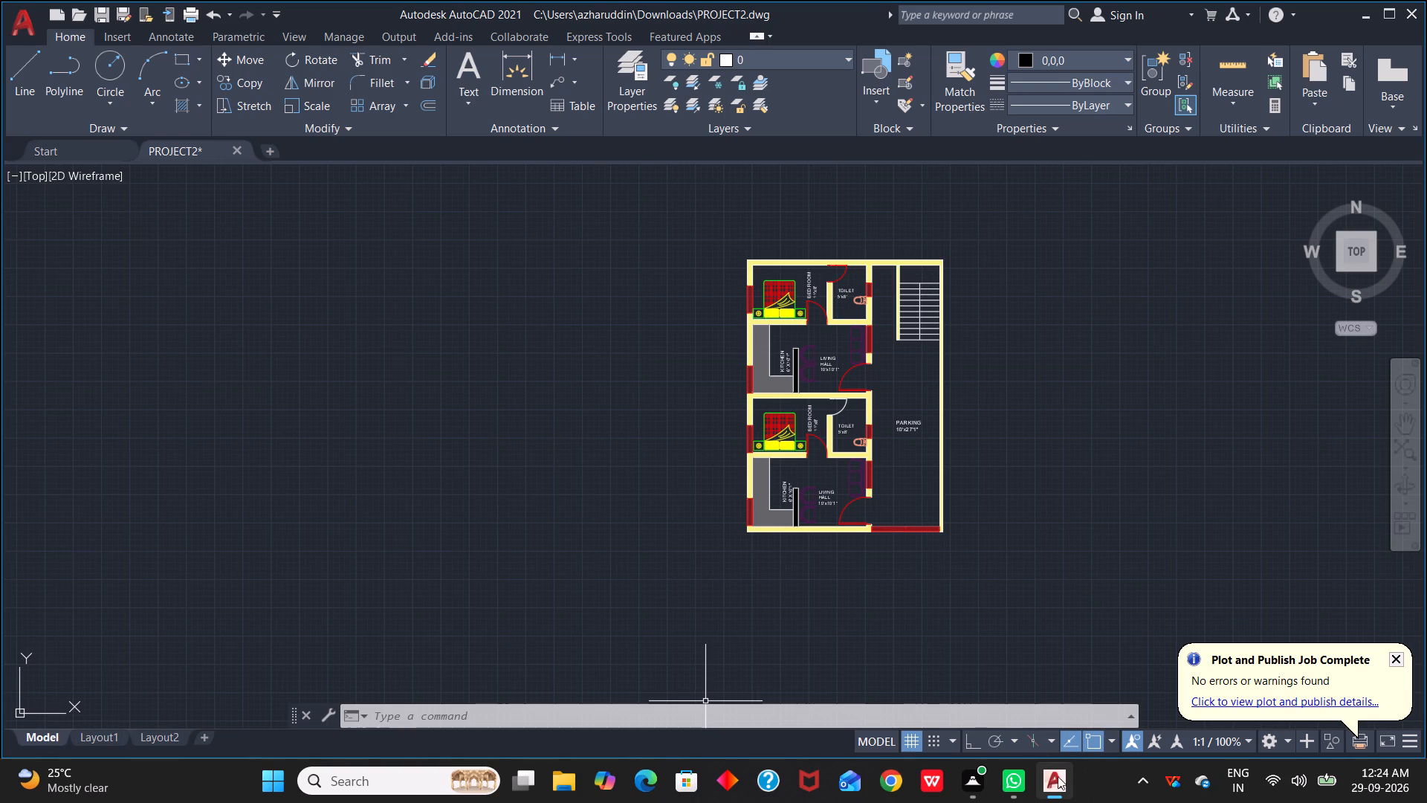
Quit the CAD application, saving the changes to PROJECT2.dwg.
left_click(1411, 14)
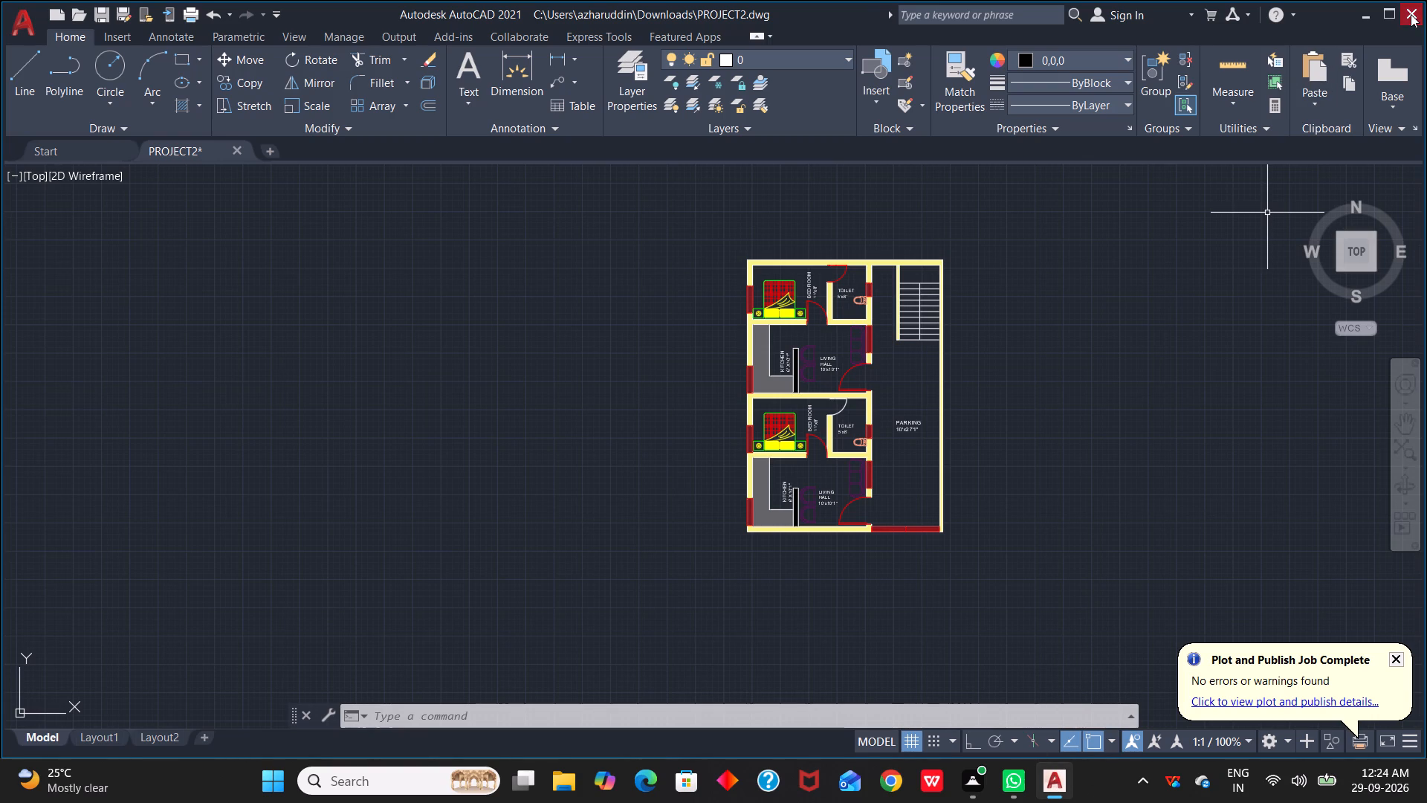
left_click(703, 427)
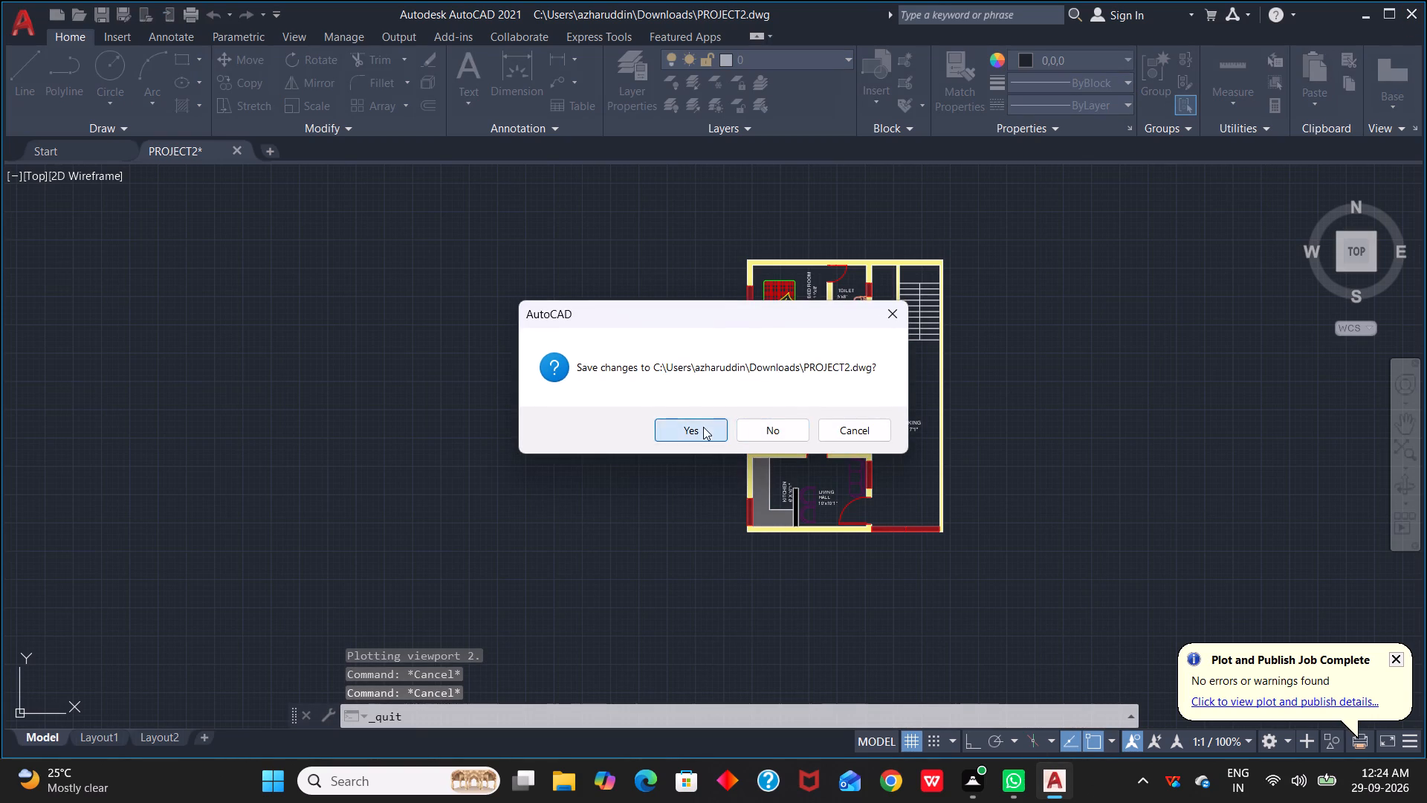